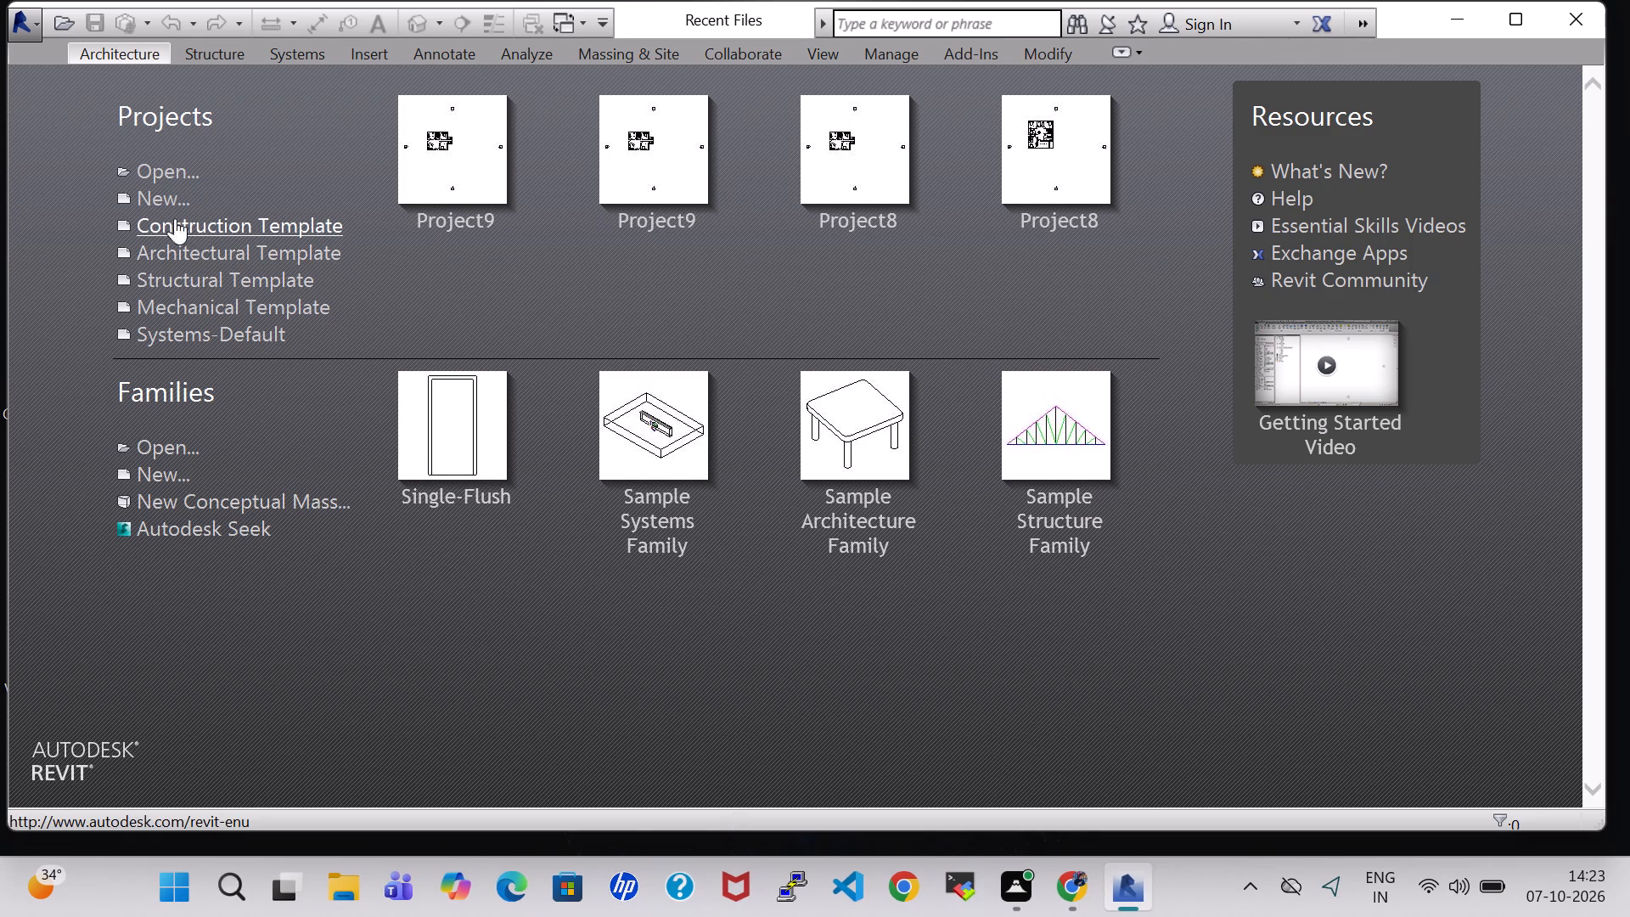
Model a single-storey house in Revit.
Create a new project from the Architectural Template.
left_click(142, 191)
left_click(804, 370)
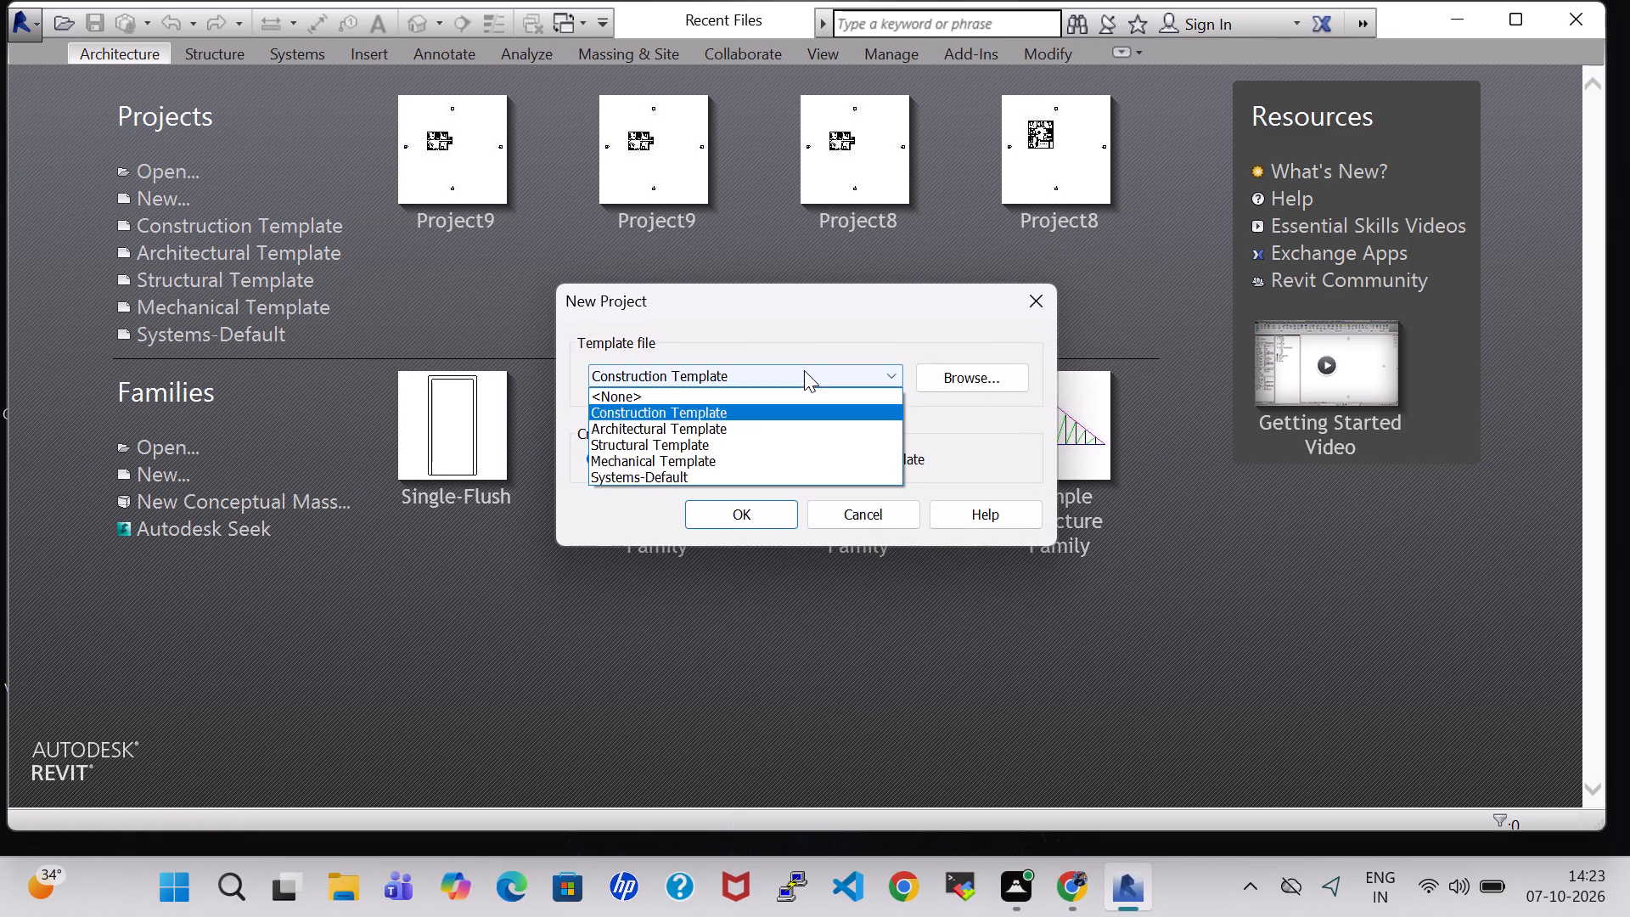
left_click(632, 423)
left_click(769, 526)
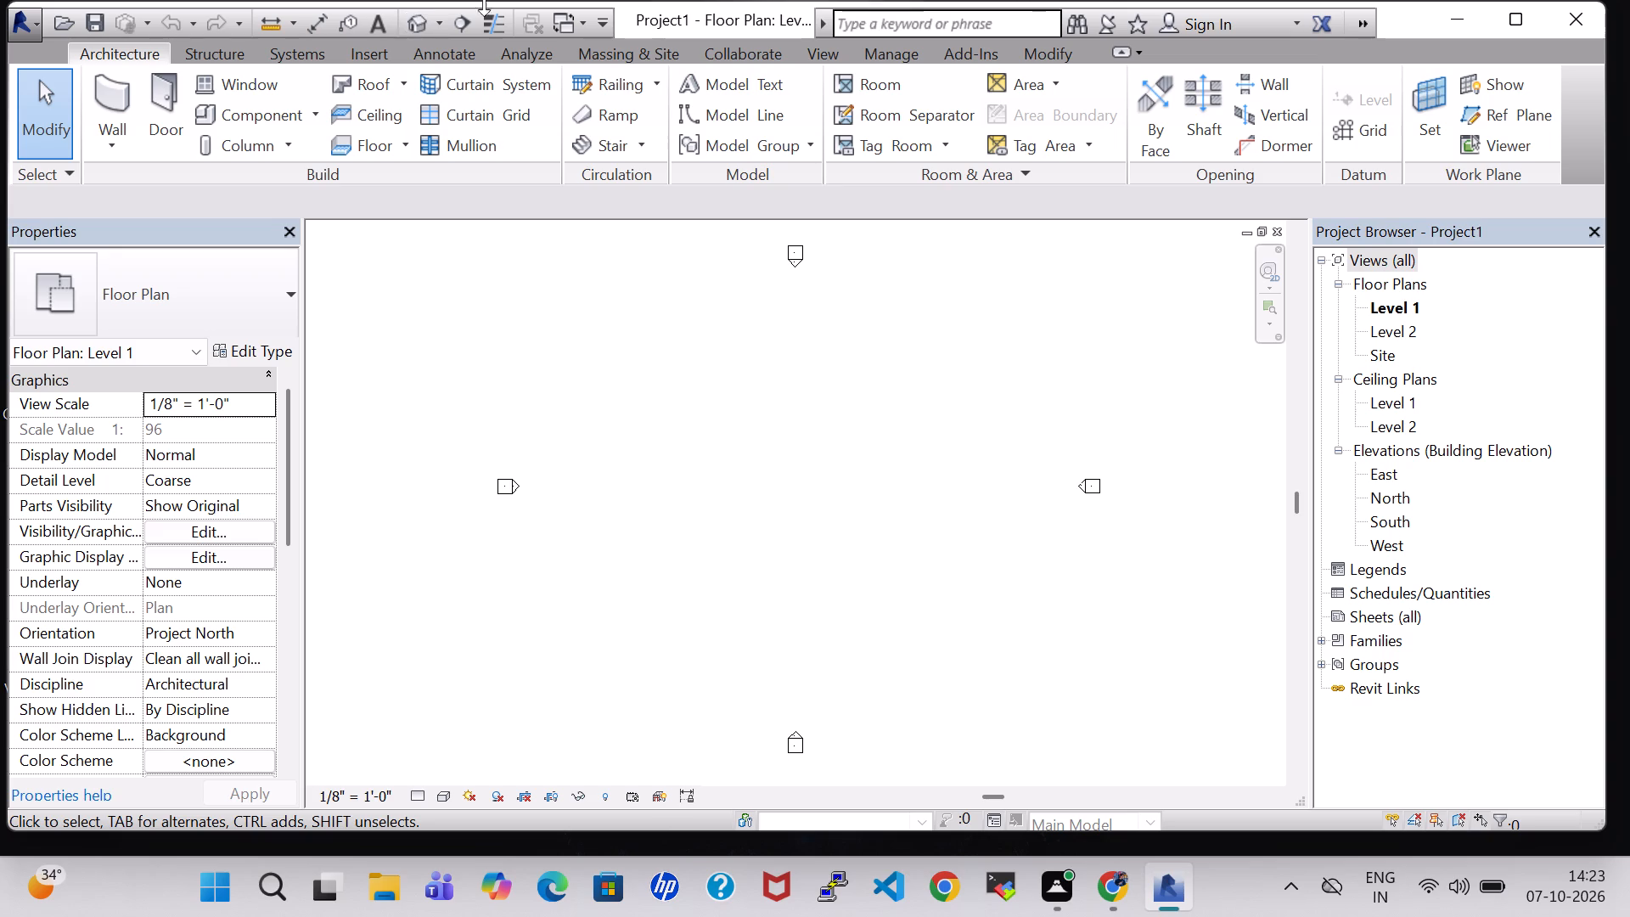
Draw a closed rectangle of Generic - 8" outer walls, 10' high, about 48' wide and 50' deep, on Level 1.
left_click(91, 93)
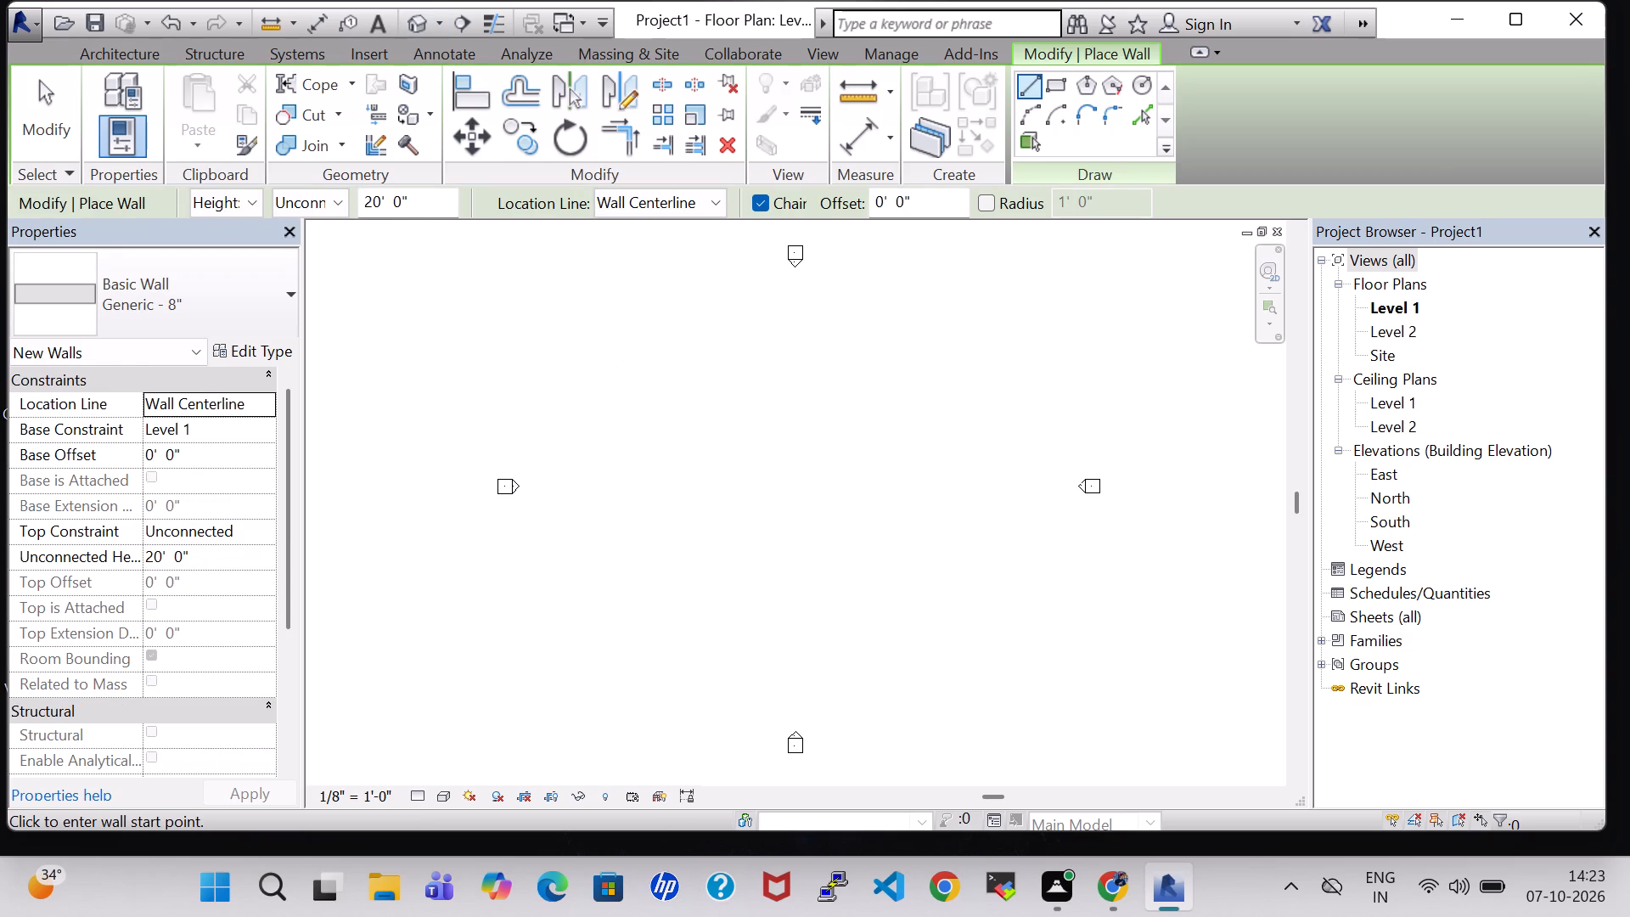
left_click(371, 201)
key("BackSpace")
key("1")
left_click(634, 387)
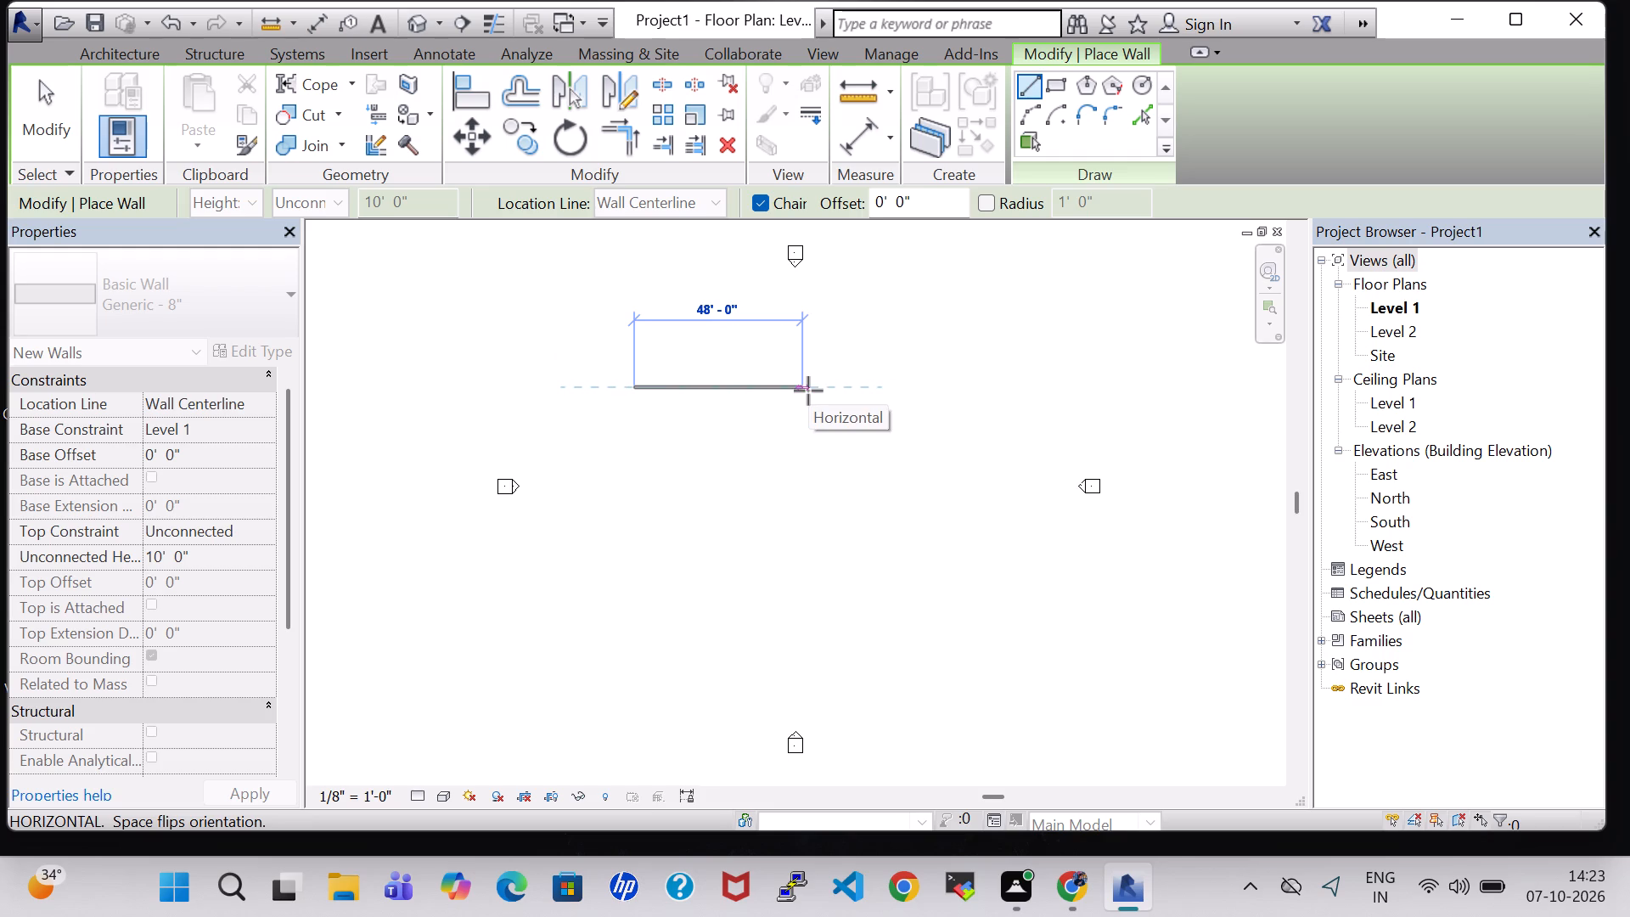
type("40")
key("Return")
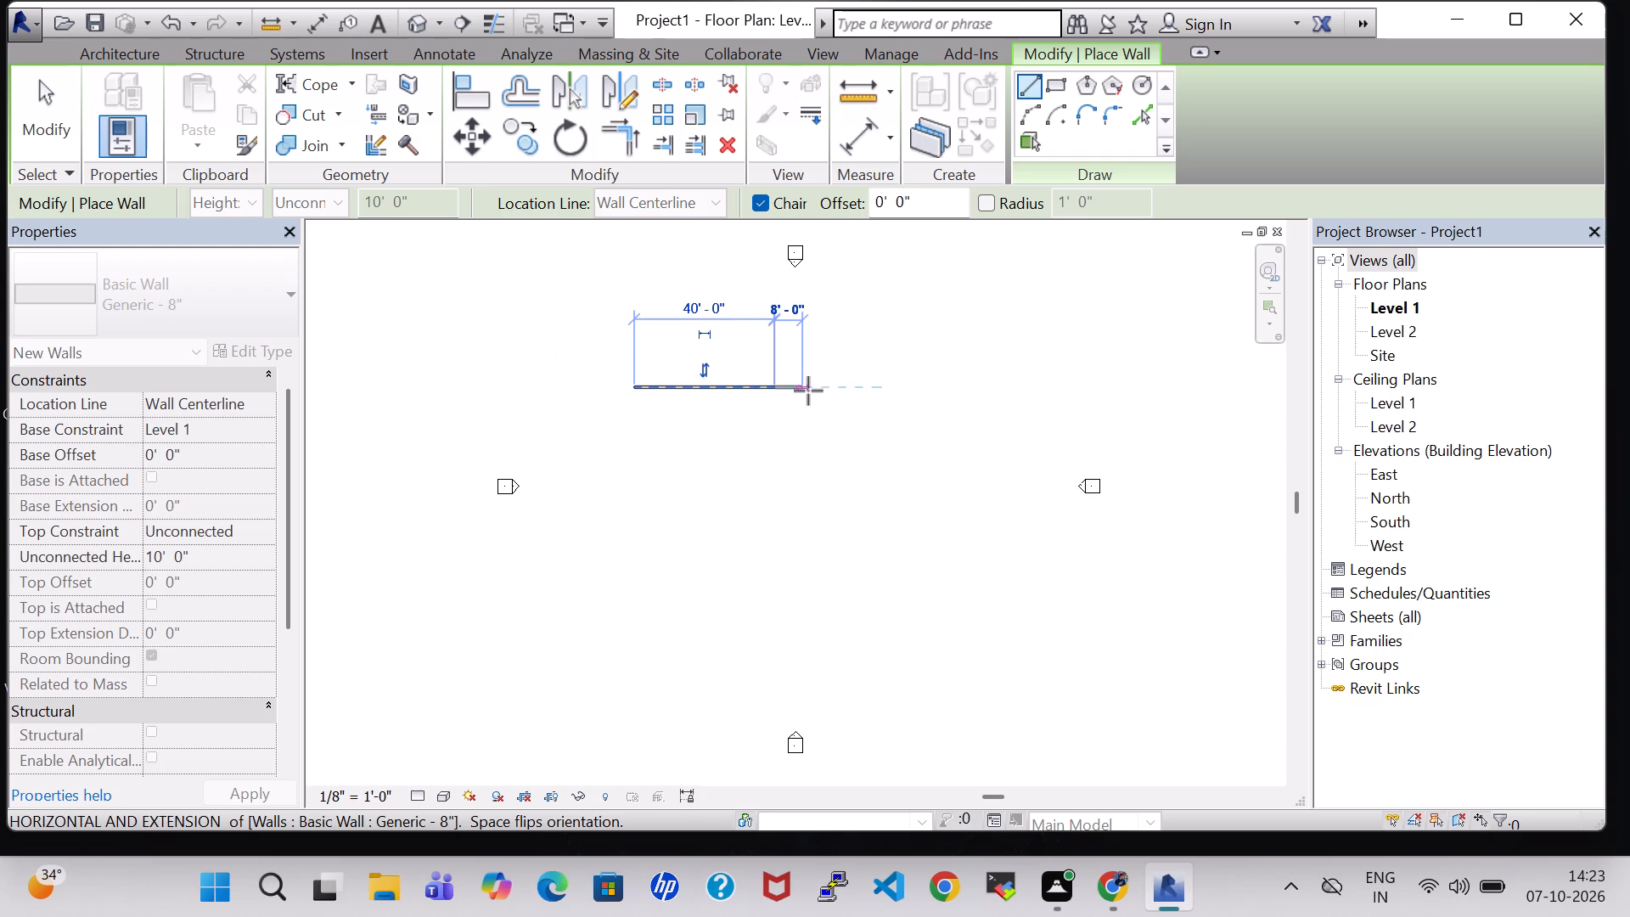
left_click(805, 391)
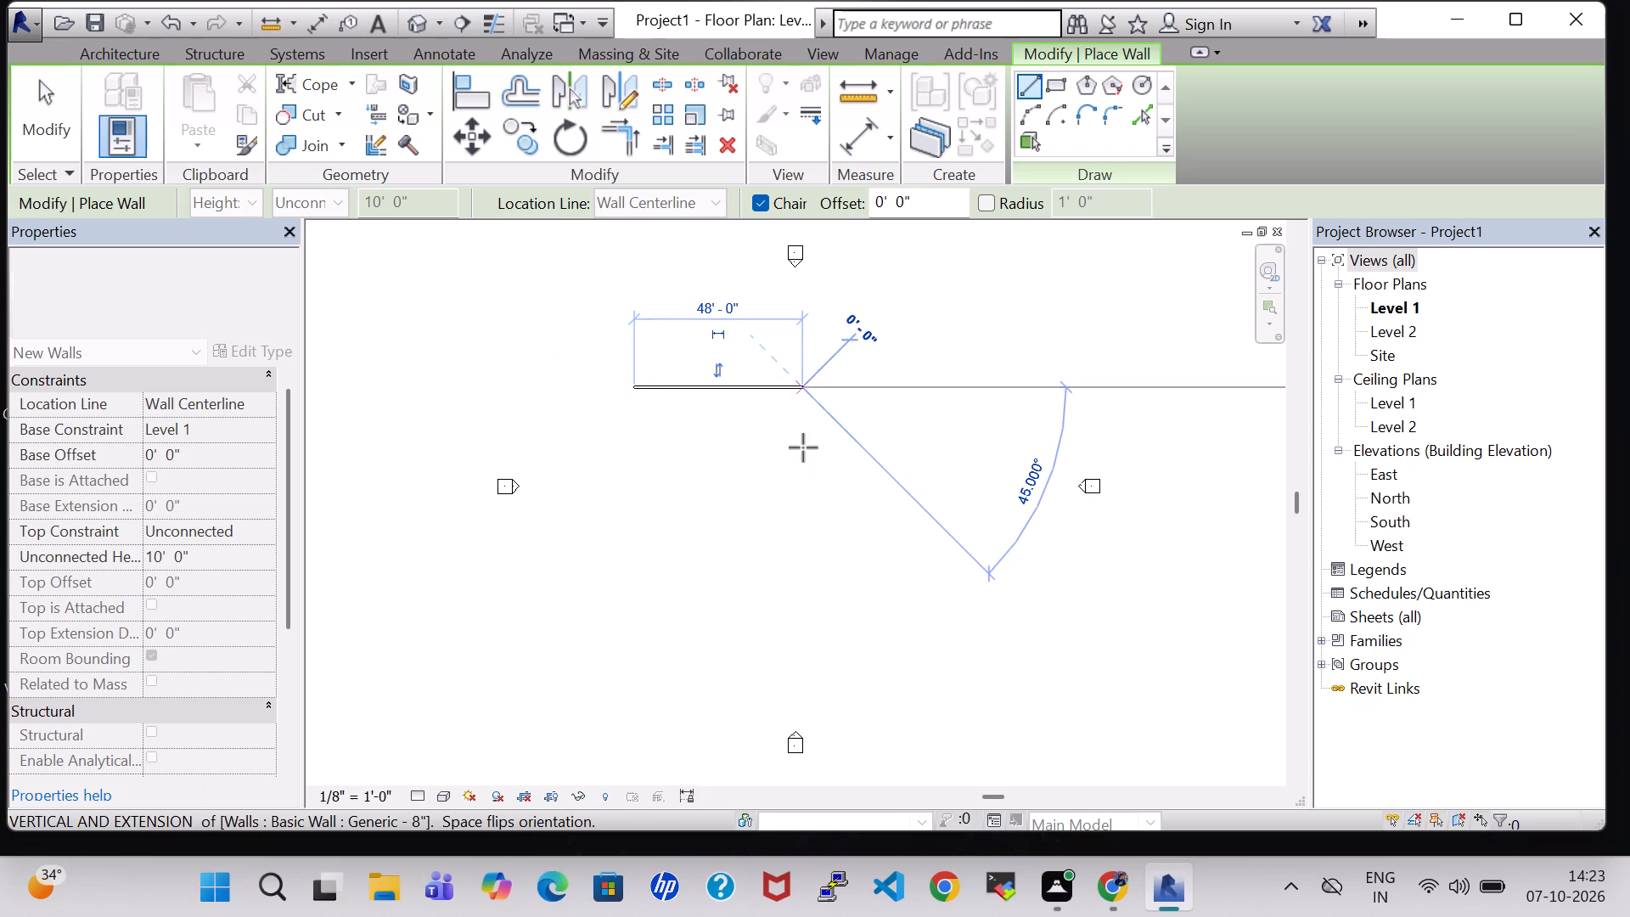
type("50")
key("Return")
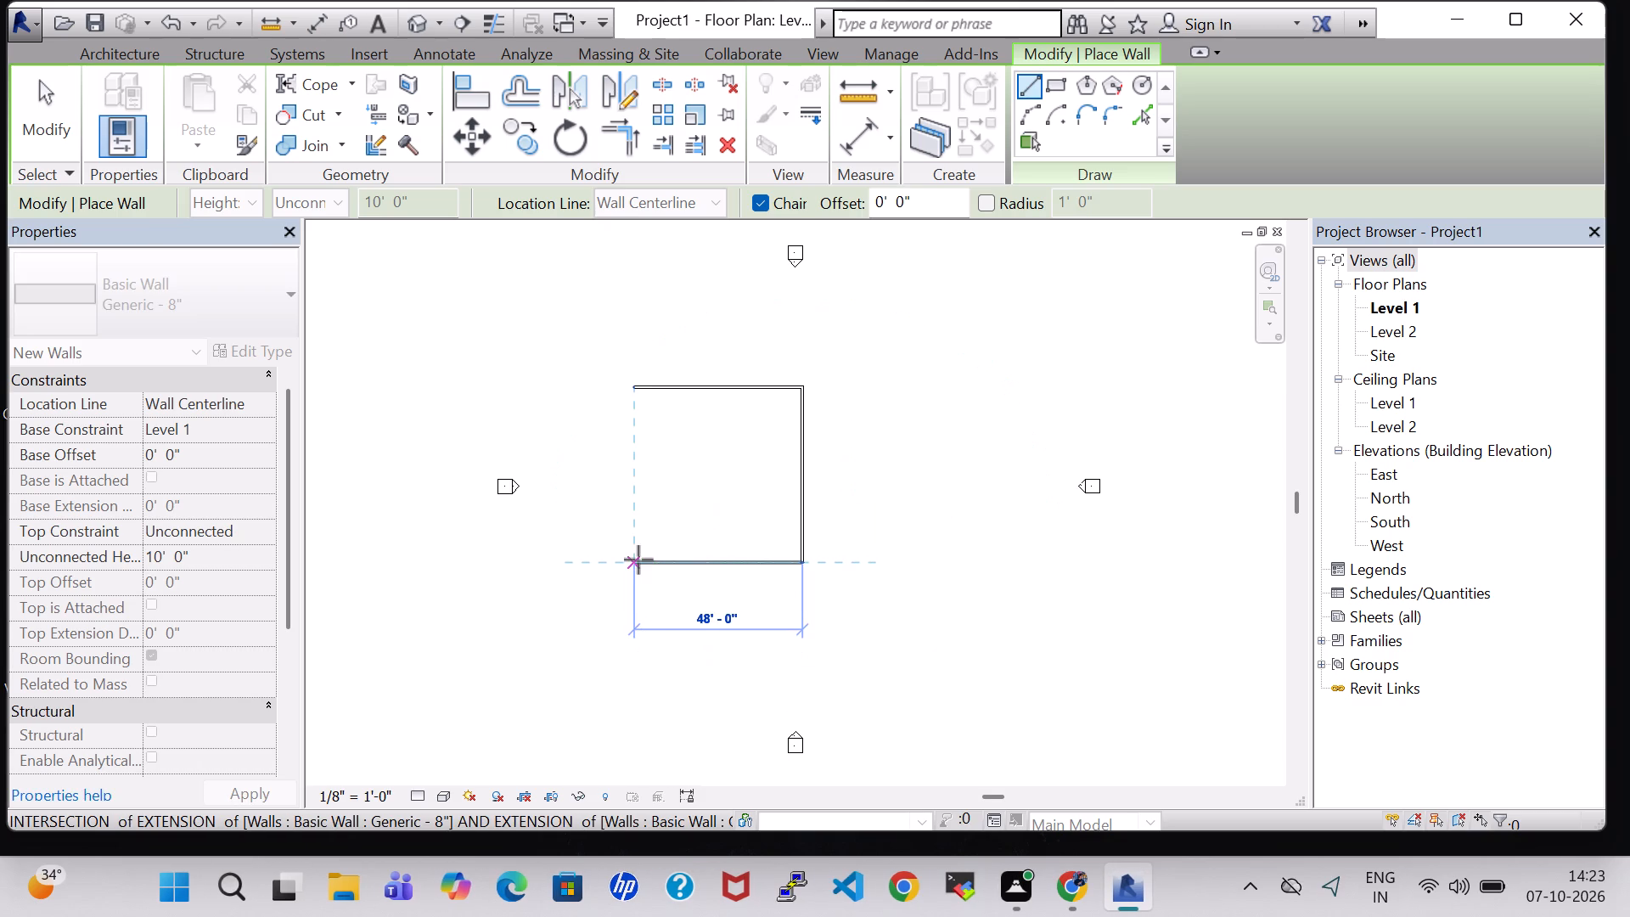
left_click(632, 562)
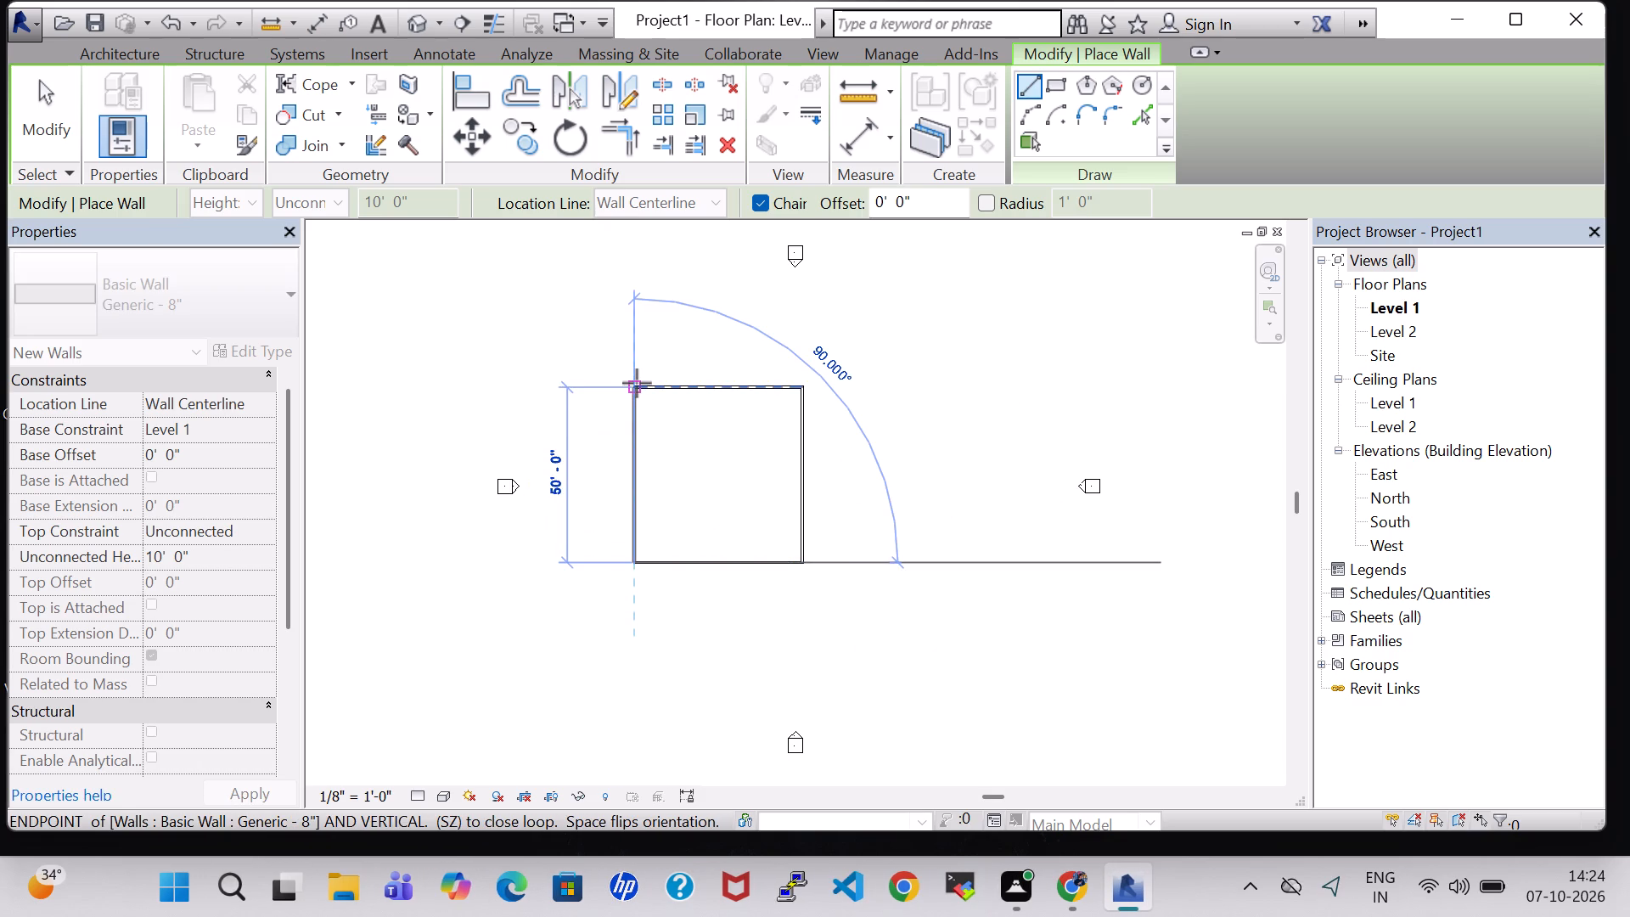
left_click(637, 383)
key("Escape")
key("Escape")
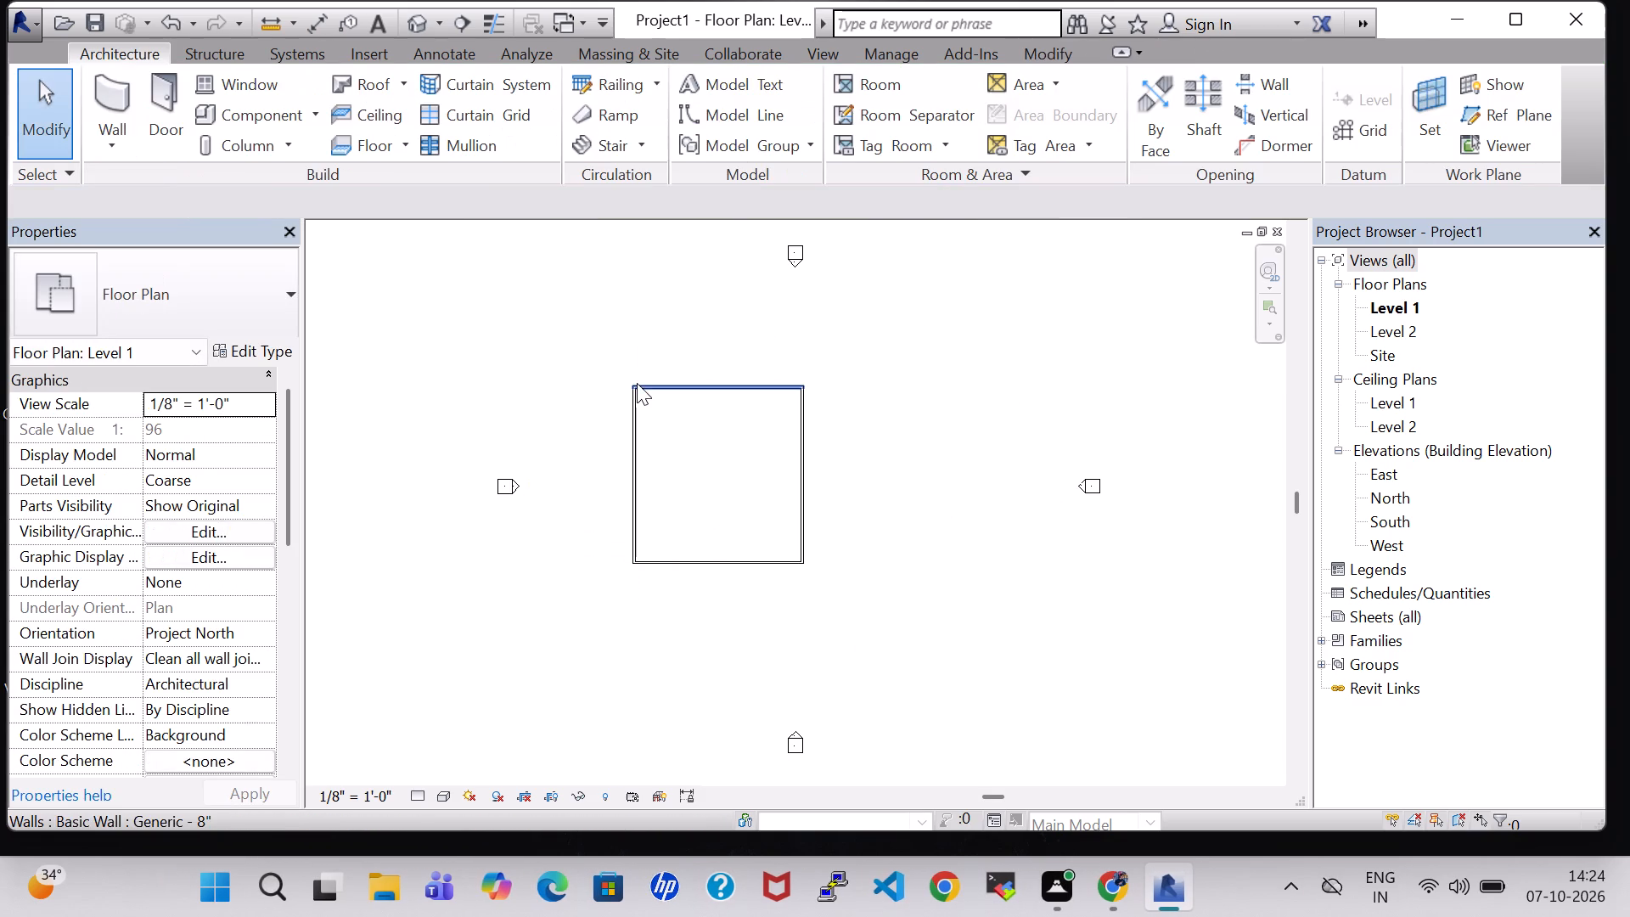
Set the sample height in the Generic - 8" wall type's structure assembly to 10' 0".
left_click(629, 450)
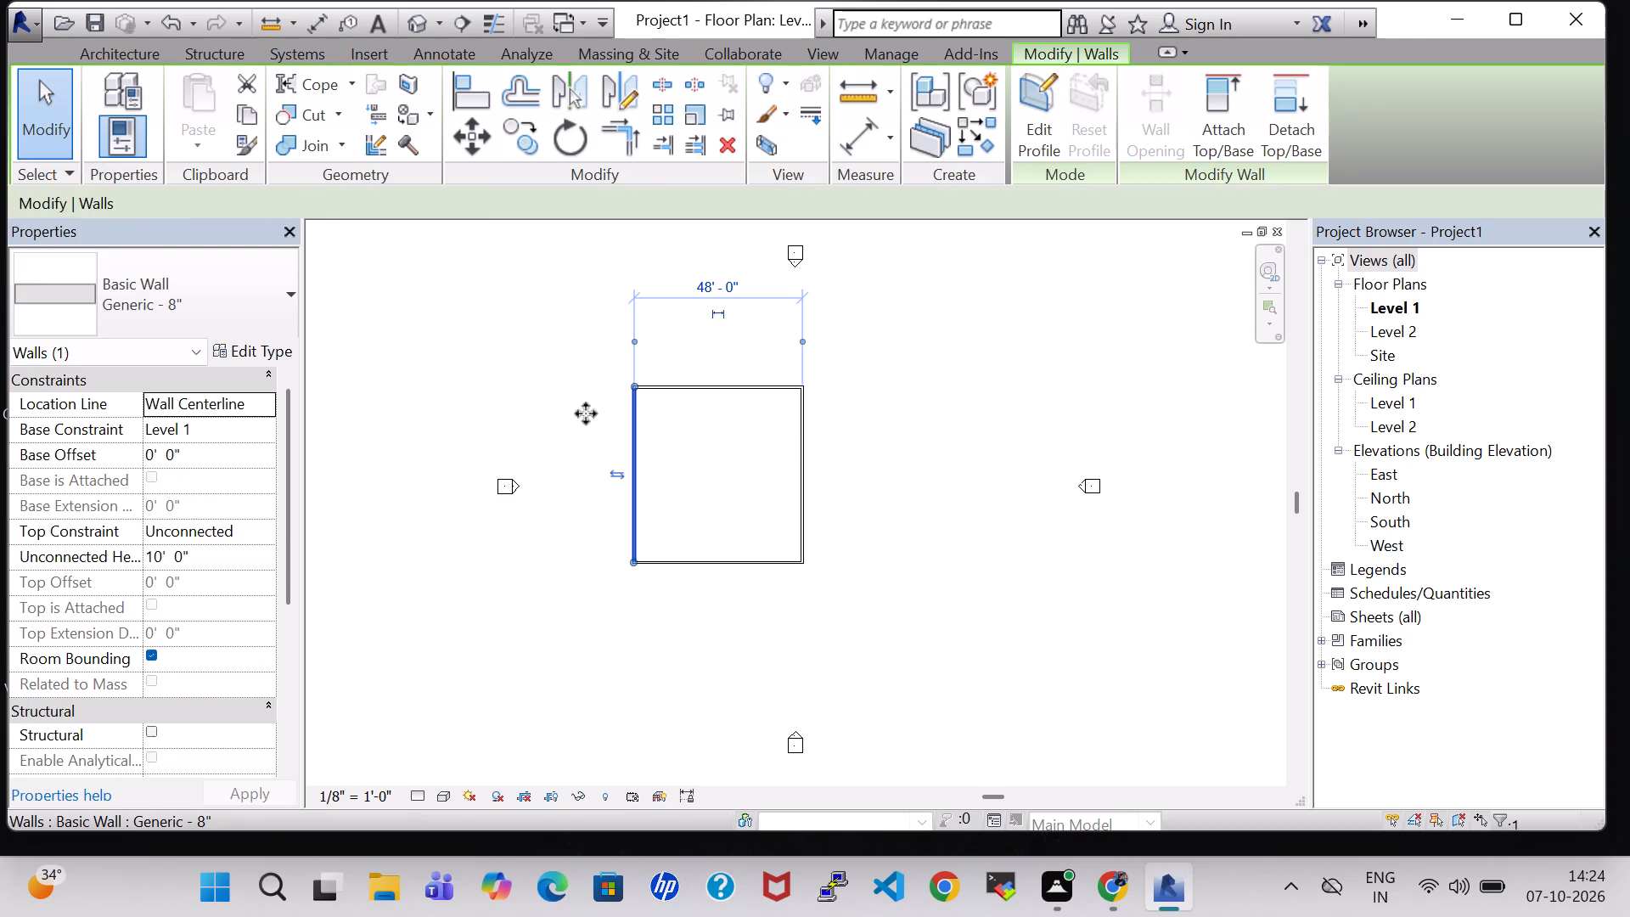
left_click(256, 353)
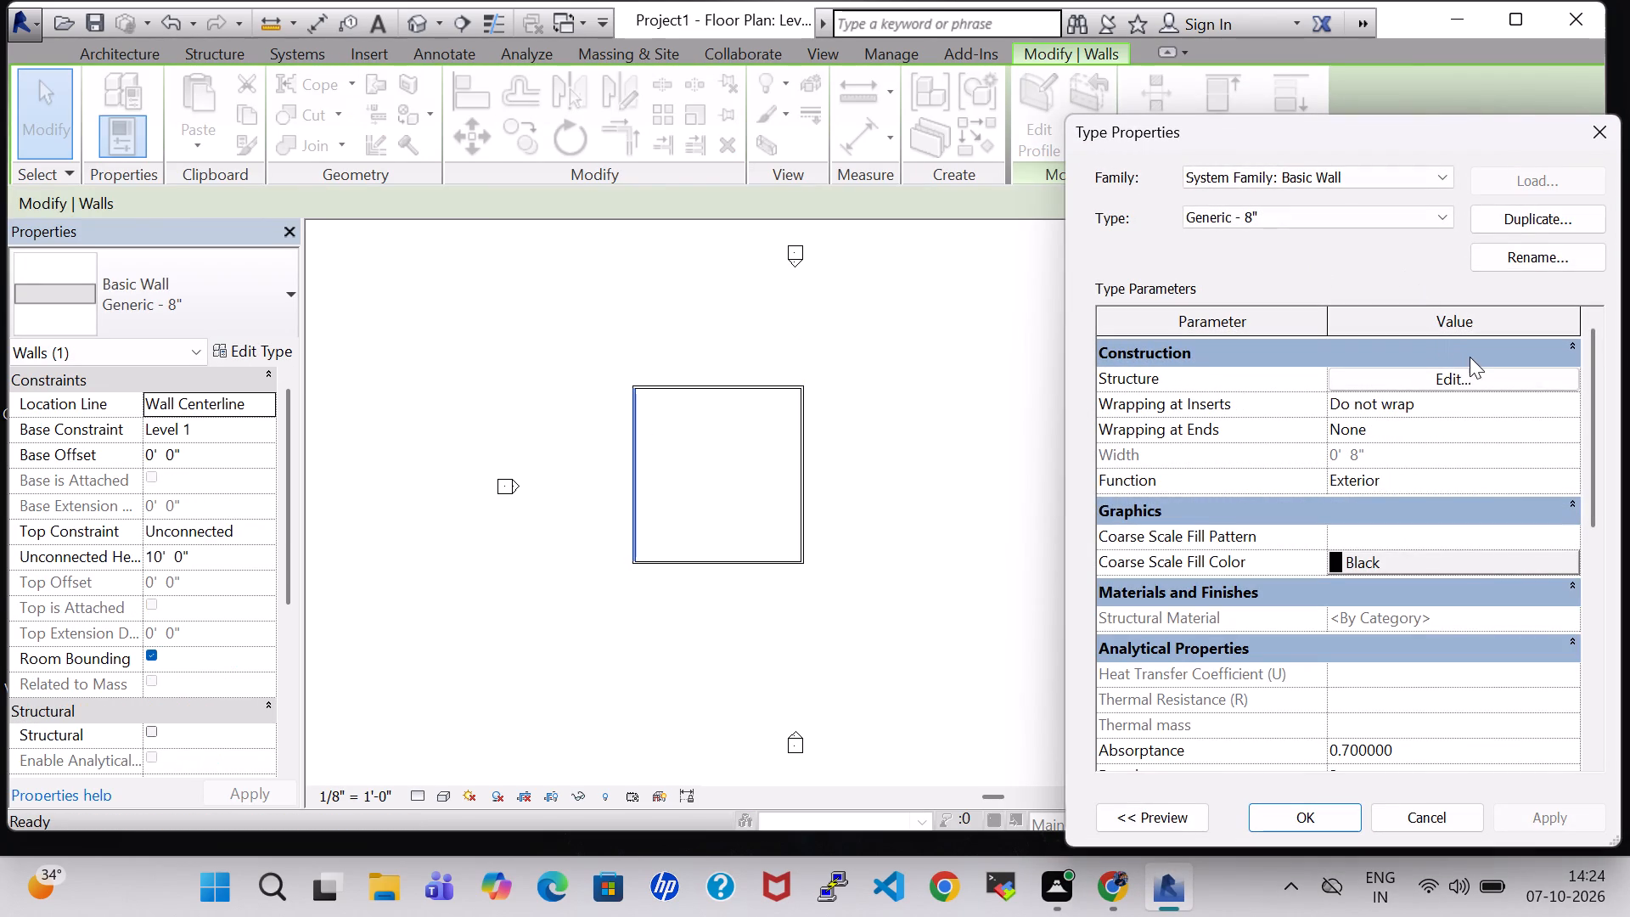
left_click(1463, 385)
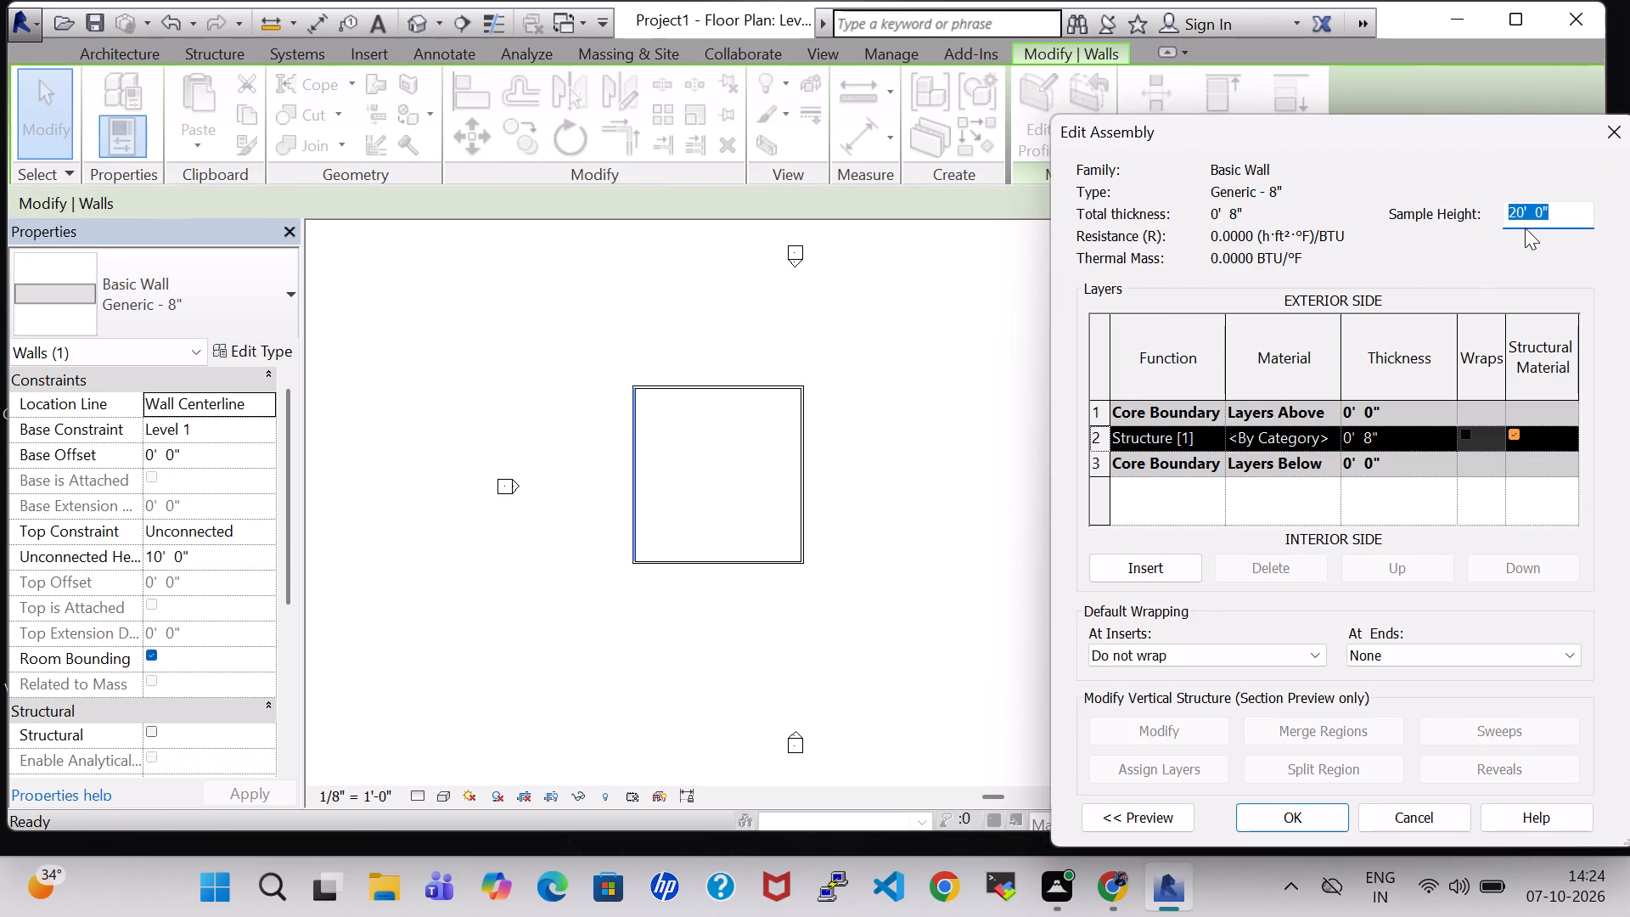
left_click(1524, 222)
key("Left")
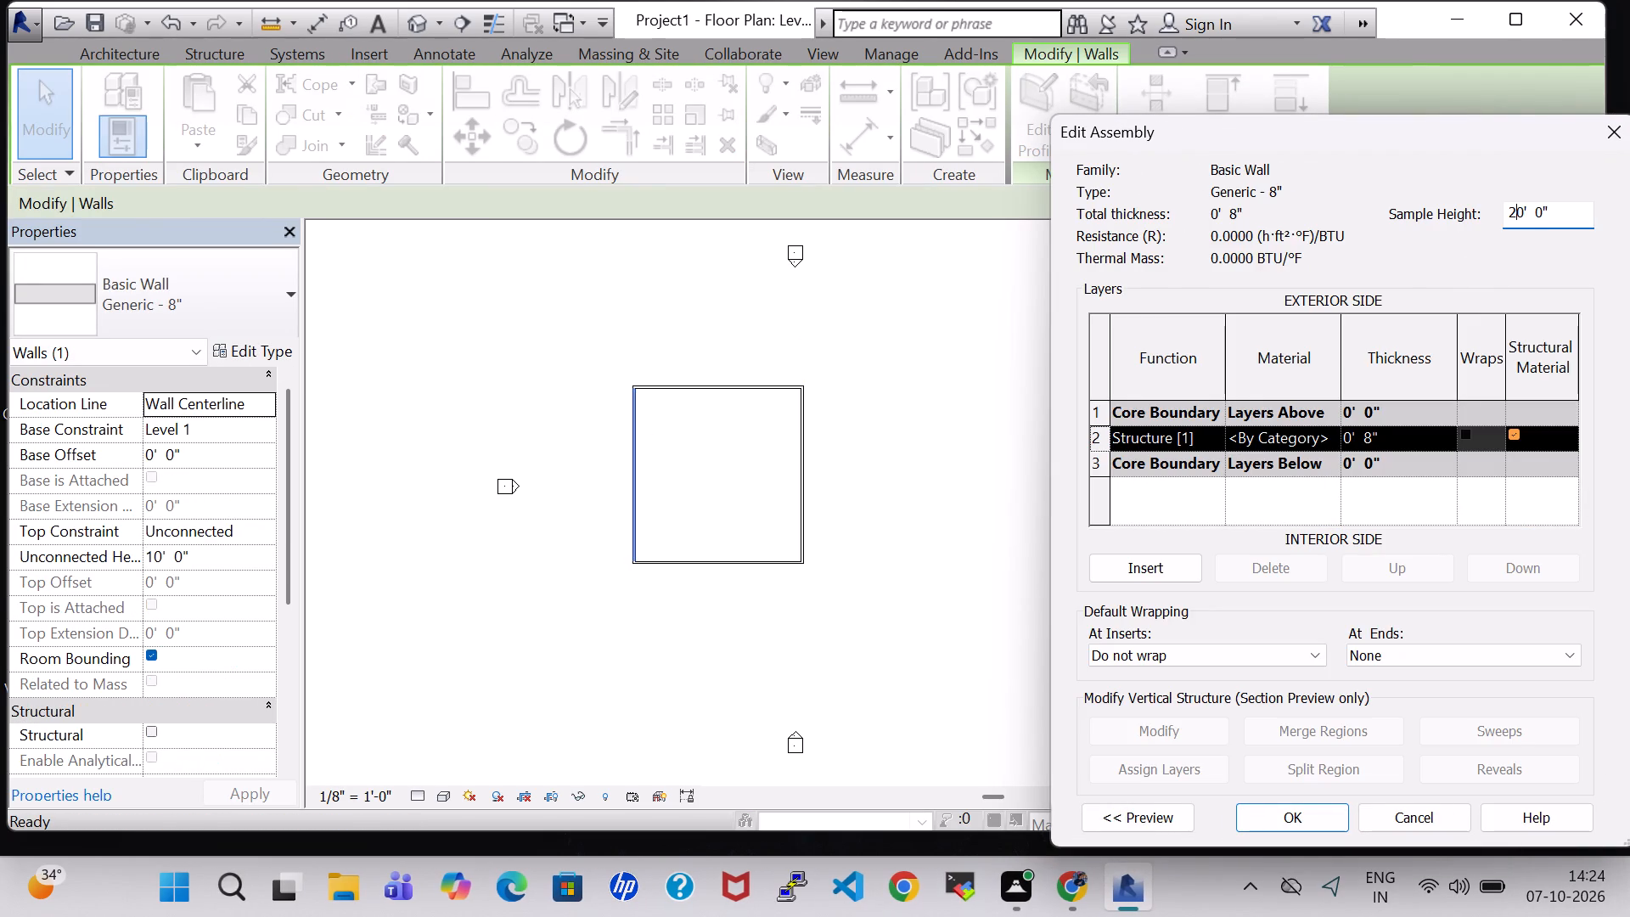
key("BackSpace")
key("1")
key("Return")
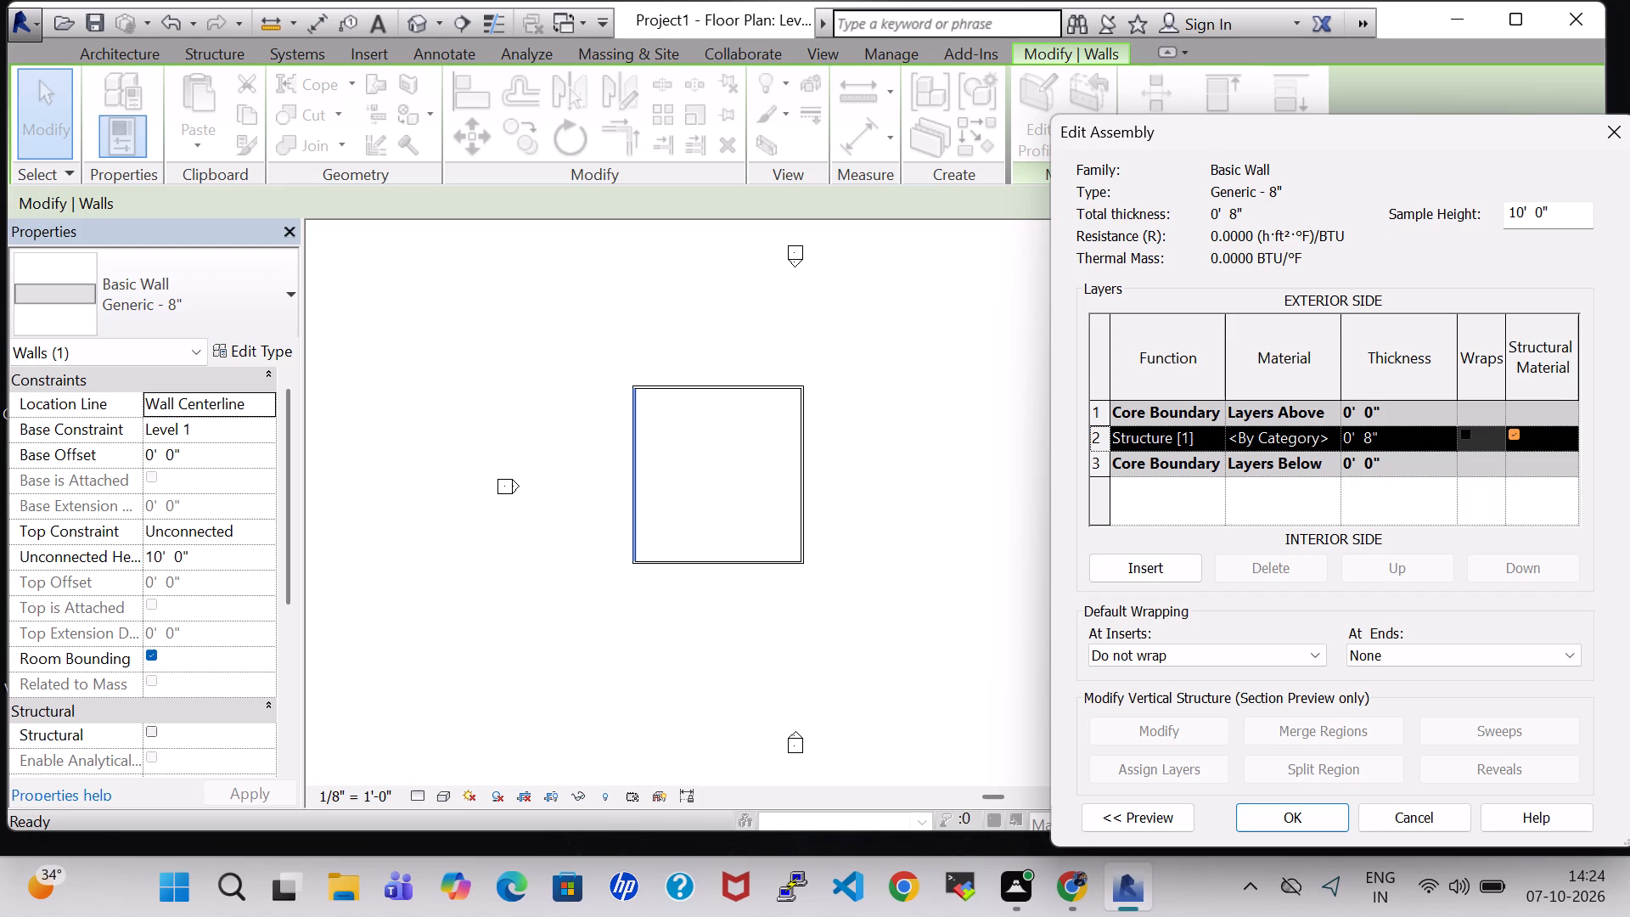
left_click(1301, 810)
left_click(1560, 816)
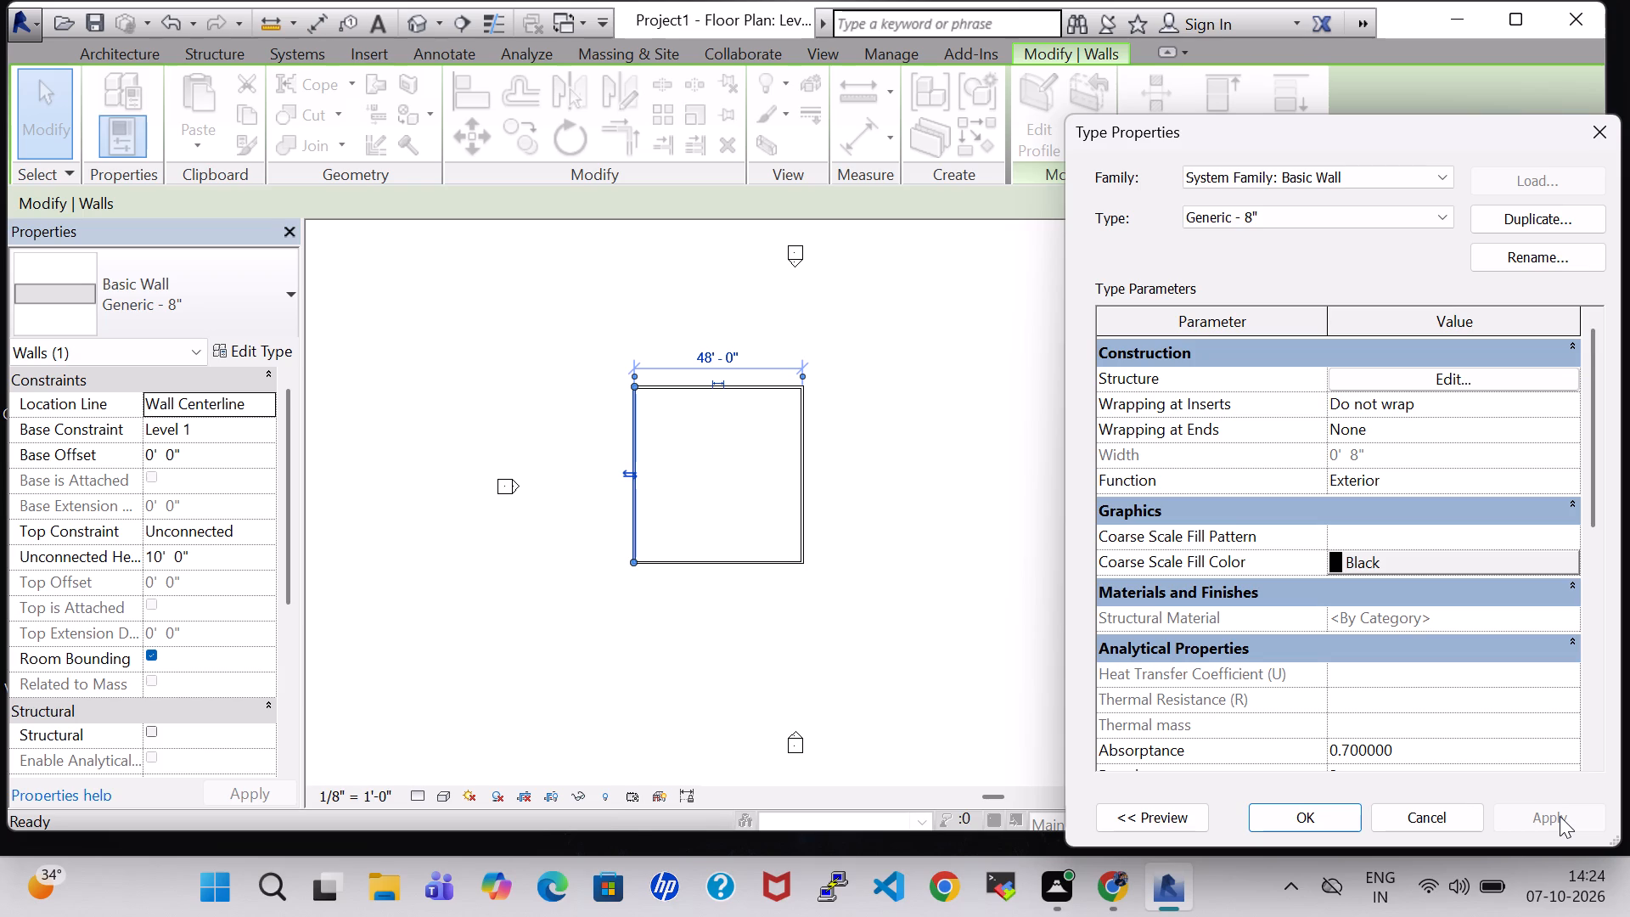
left_click(1312, 826)
left_click(912, 454)
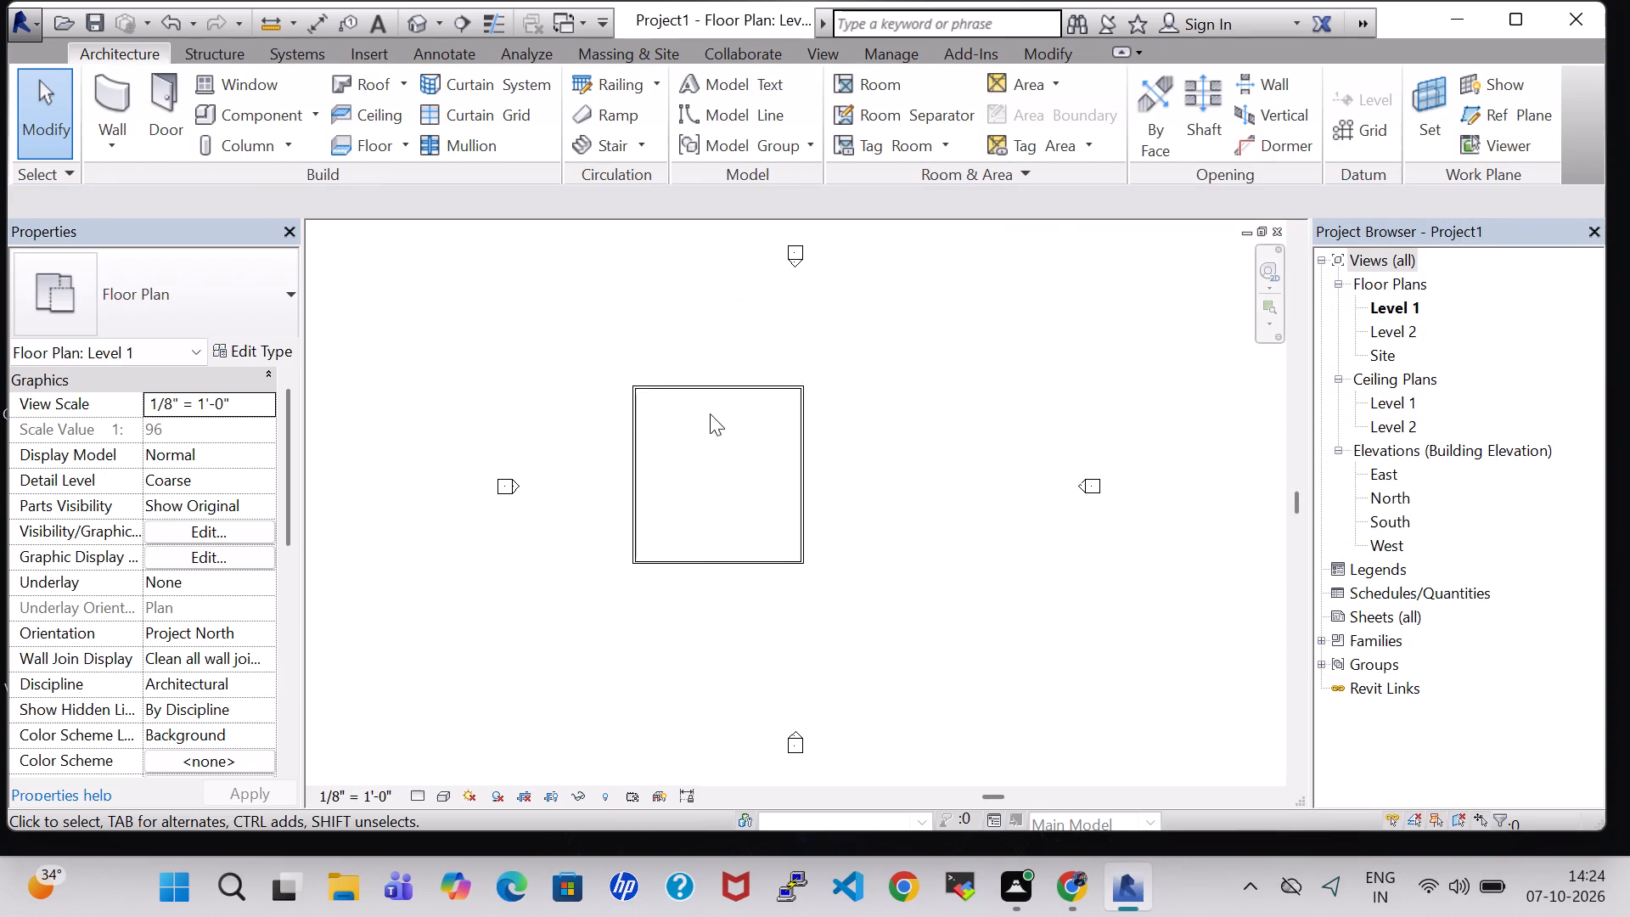
Check each of the four outer walls and the sample height in their type's structure assembly.
left_click(709, 396)
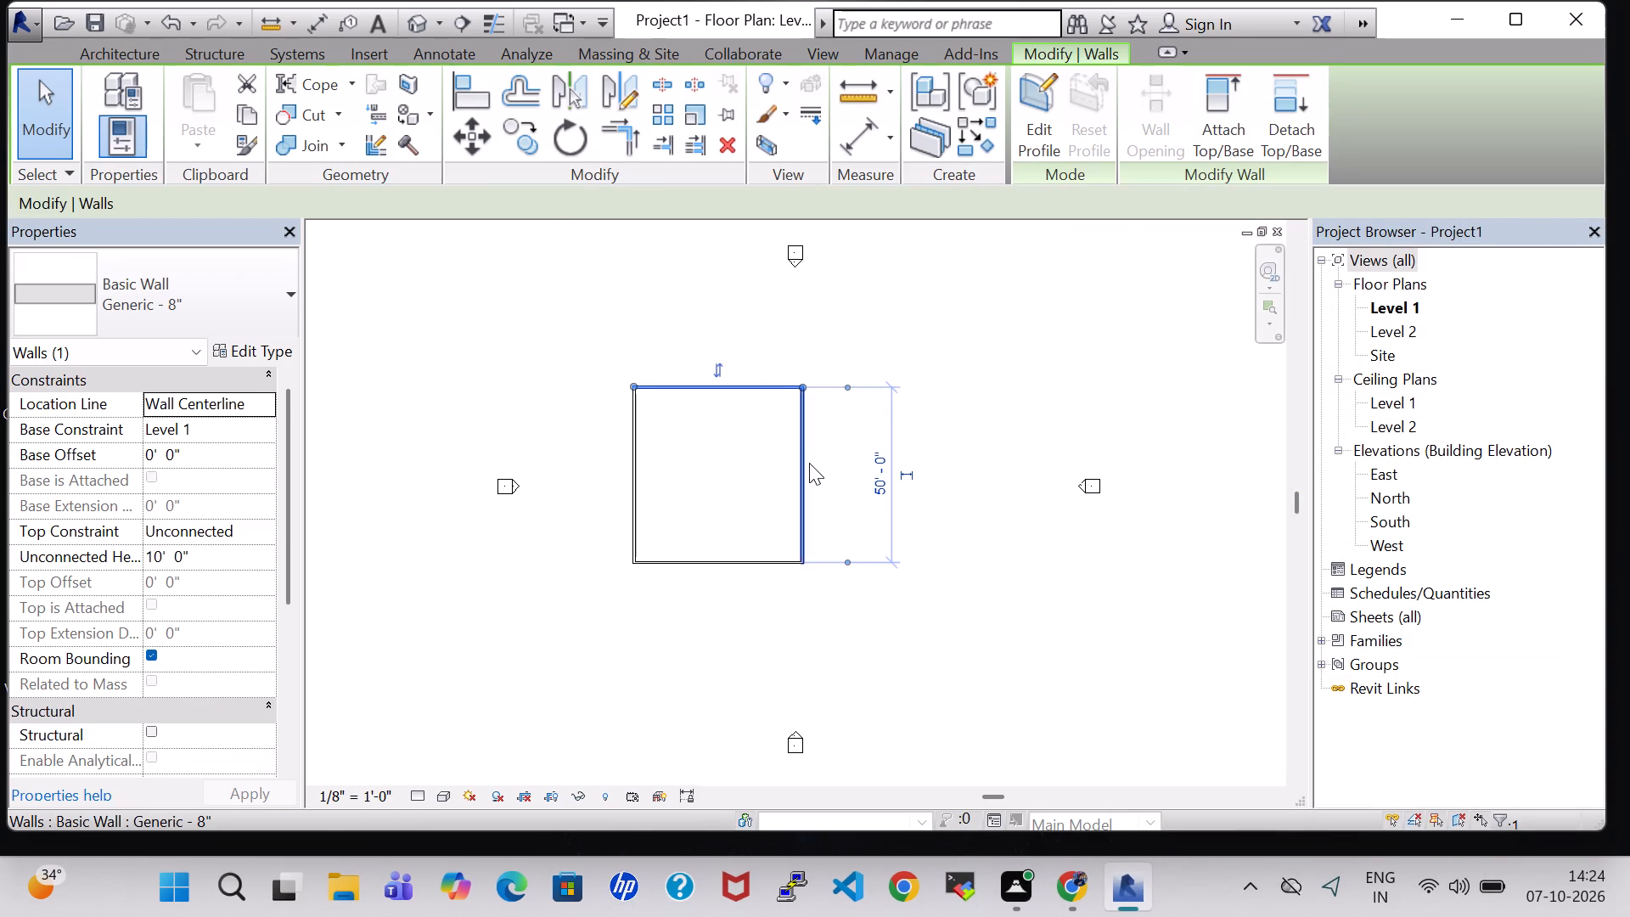
left_click(809, 463)
left_click(689, 557)
left_click(632, 438)
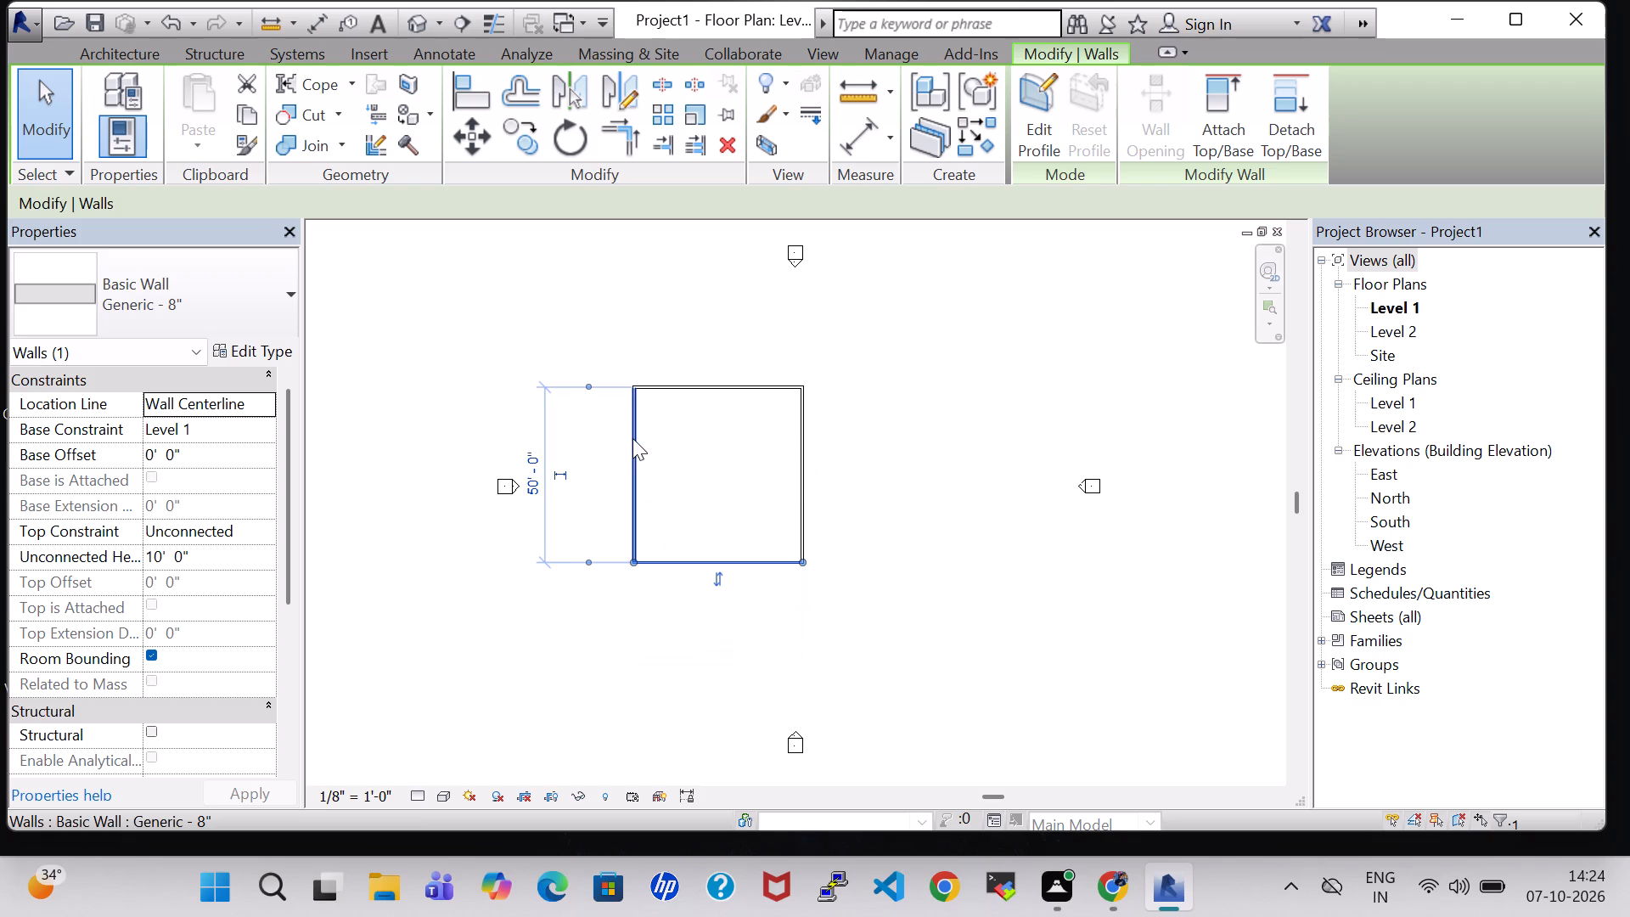
left_click(228, 347)
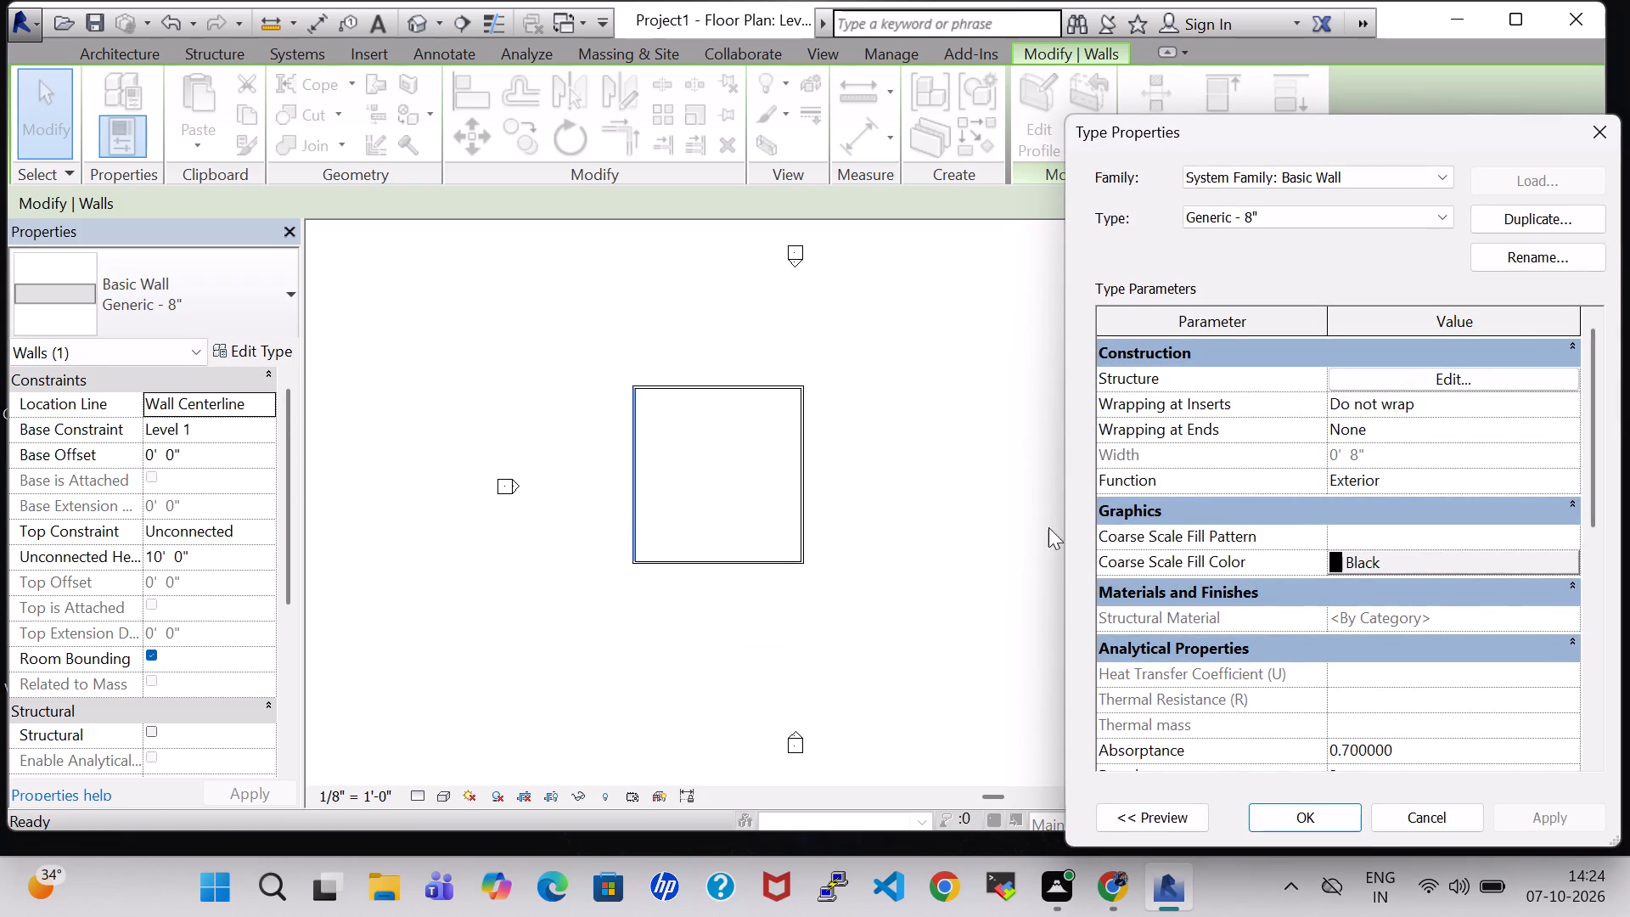
left_click(1498, 379)
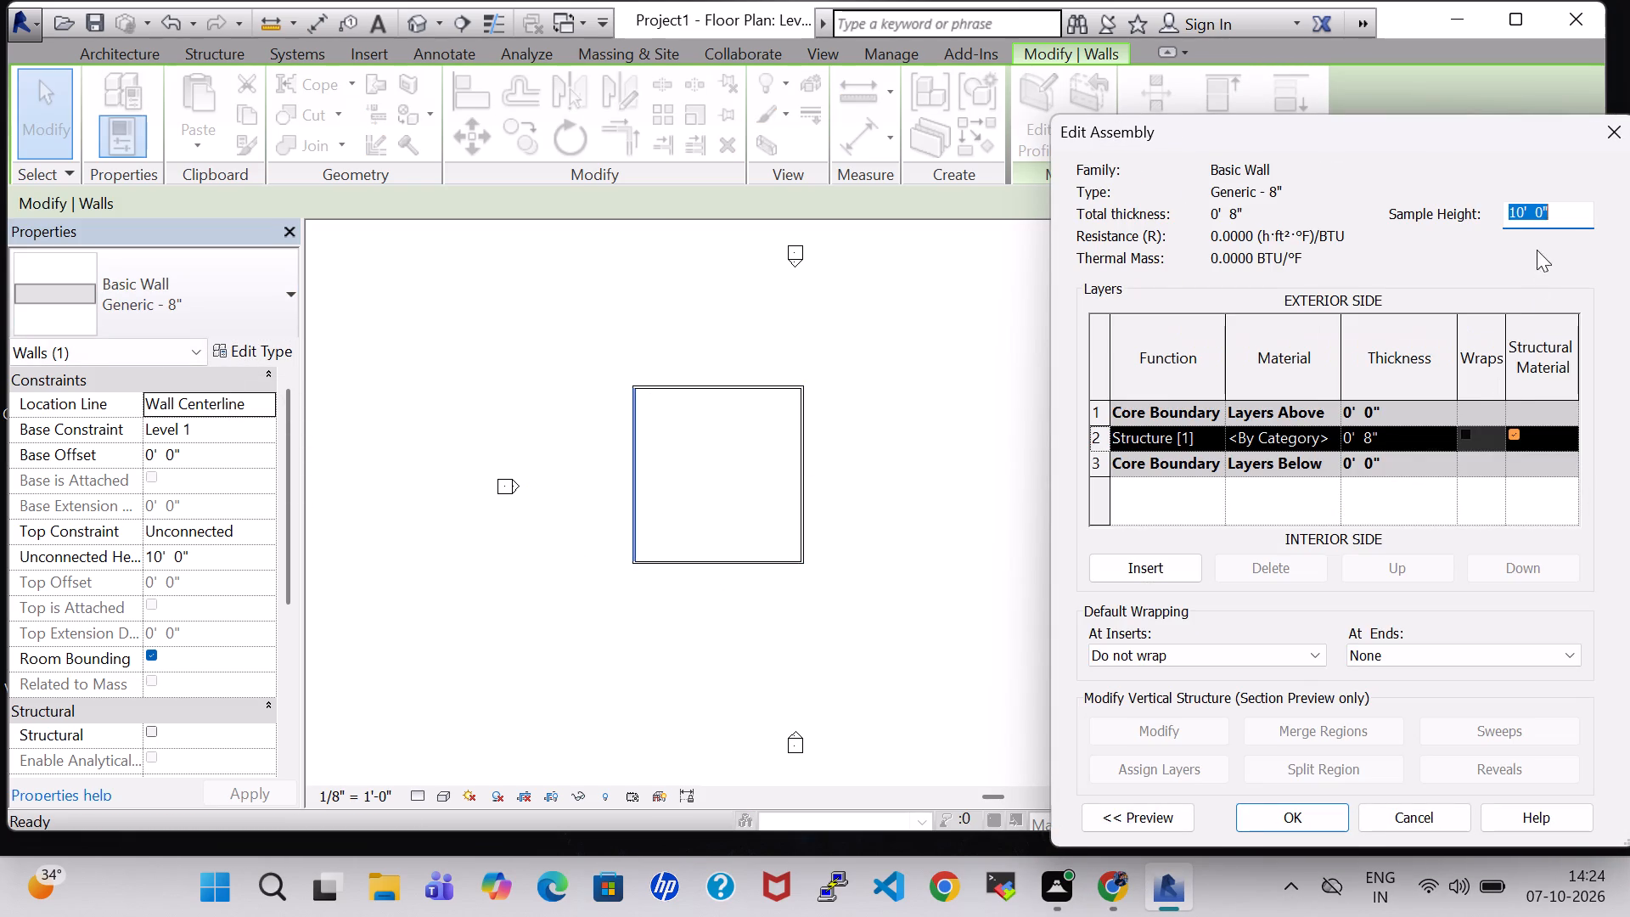
left_click(1602, 141)
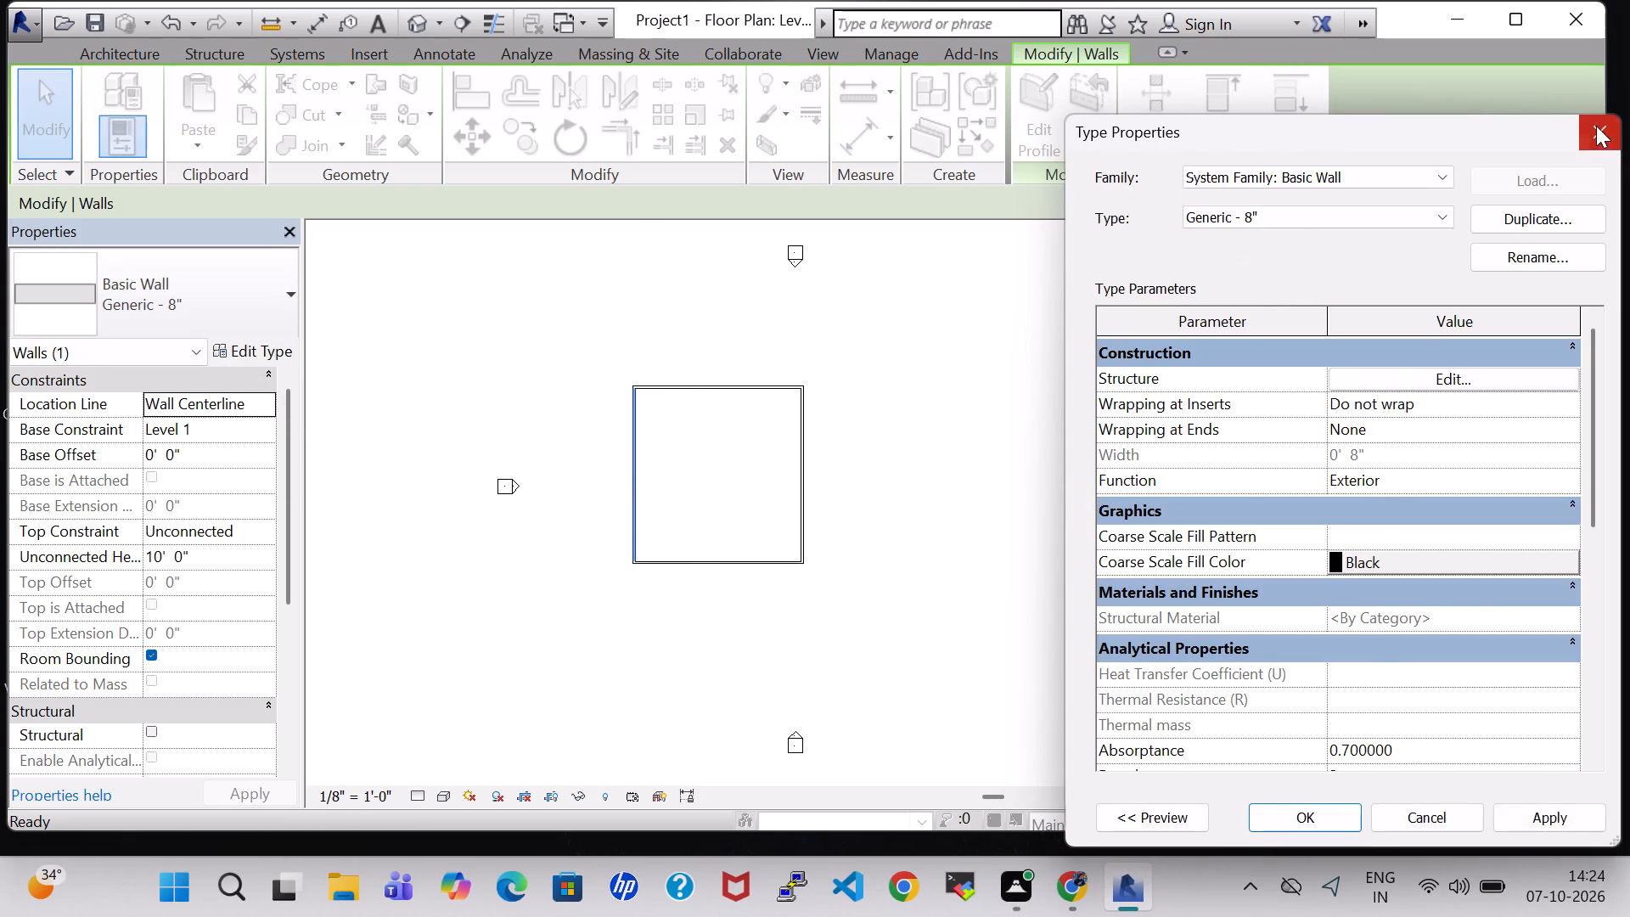
left_click(1596, 126)
Draw two 10' high inner walls enclosing a room about 16'-8" wide and 17' deep in the plan's upper-left corner.
scroll(940, 543, "up", 2)
scroll(862, 468, "up", 1)
middle_click_drag(862, 468, 896, 470)
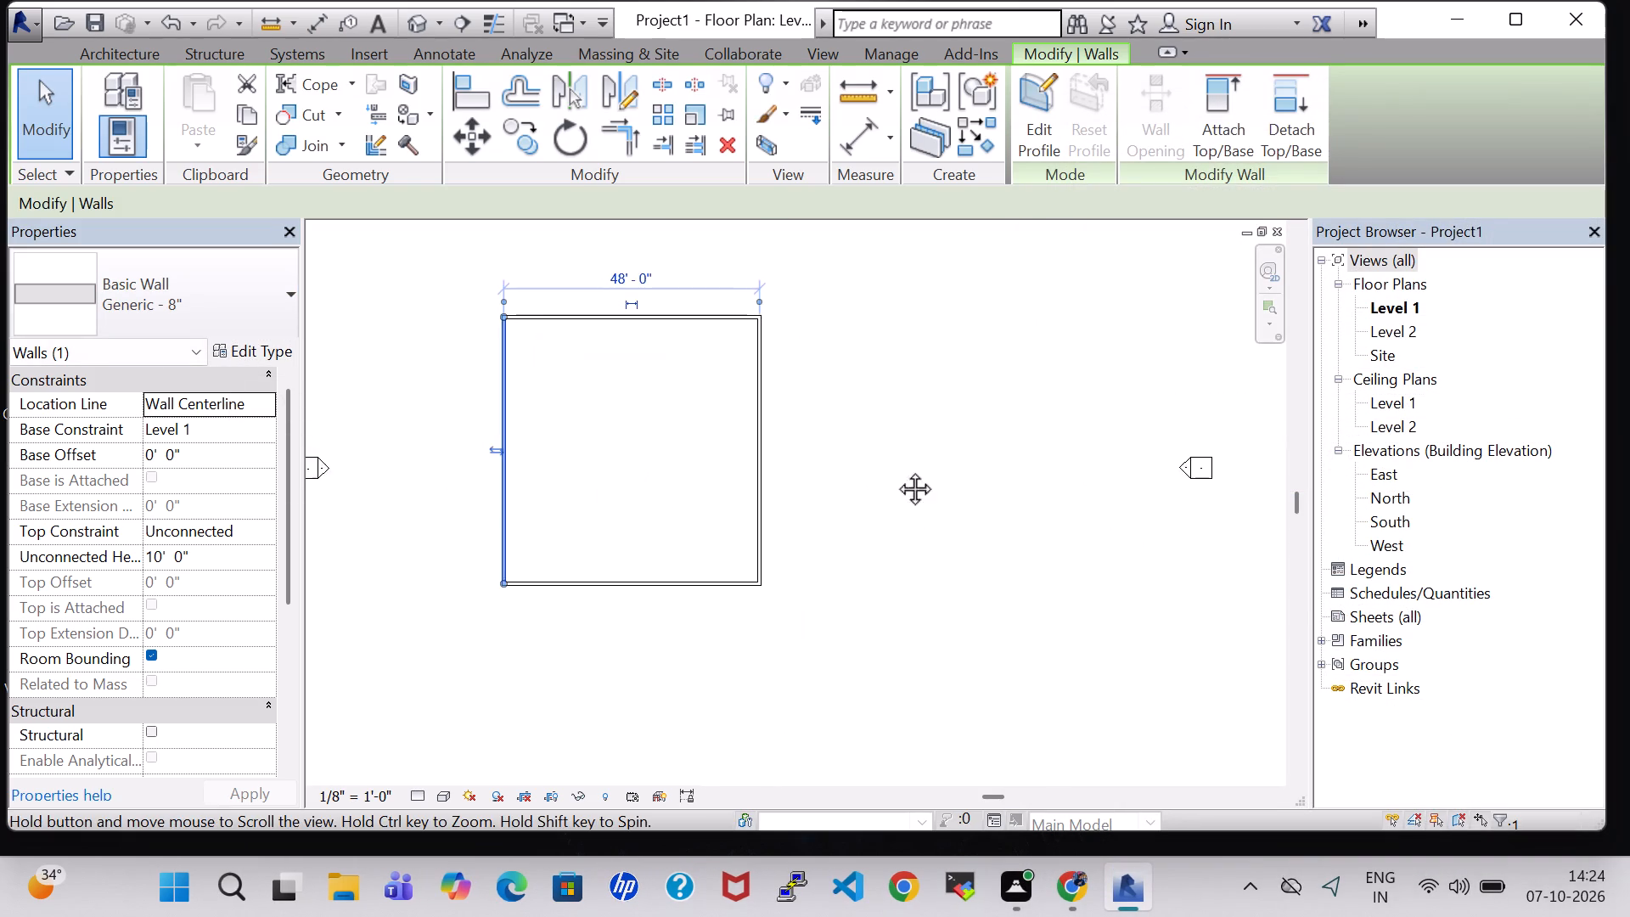
middle_click_drag(896, 470, 980, 491)
left_click(980, 491)
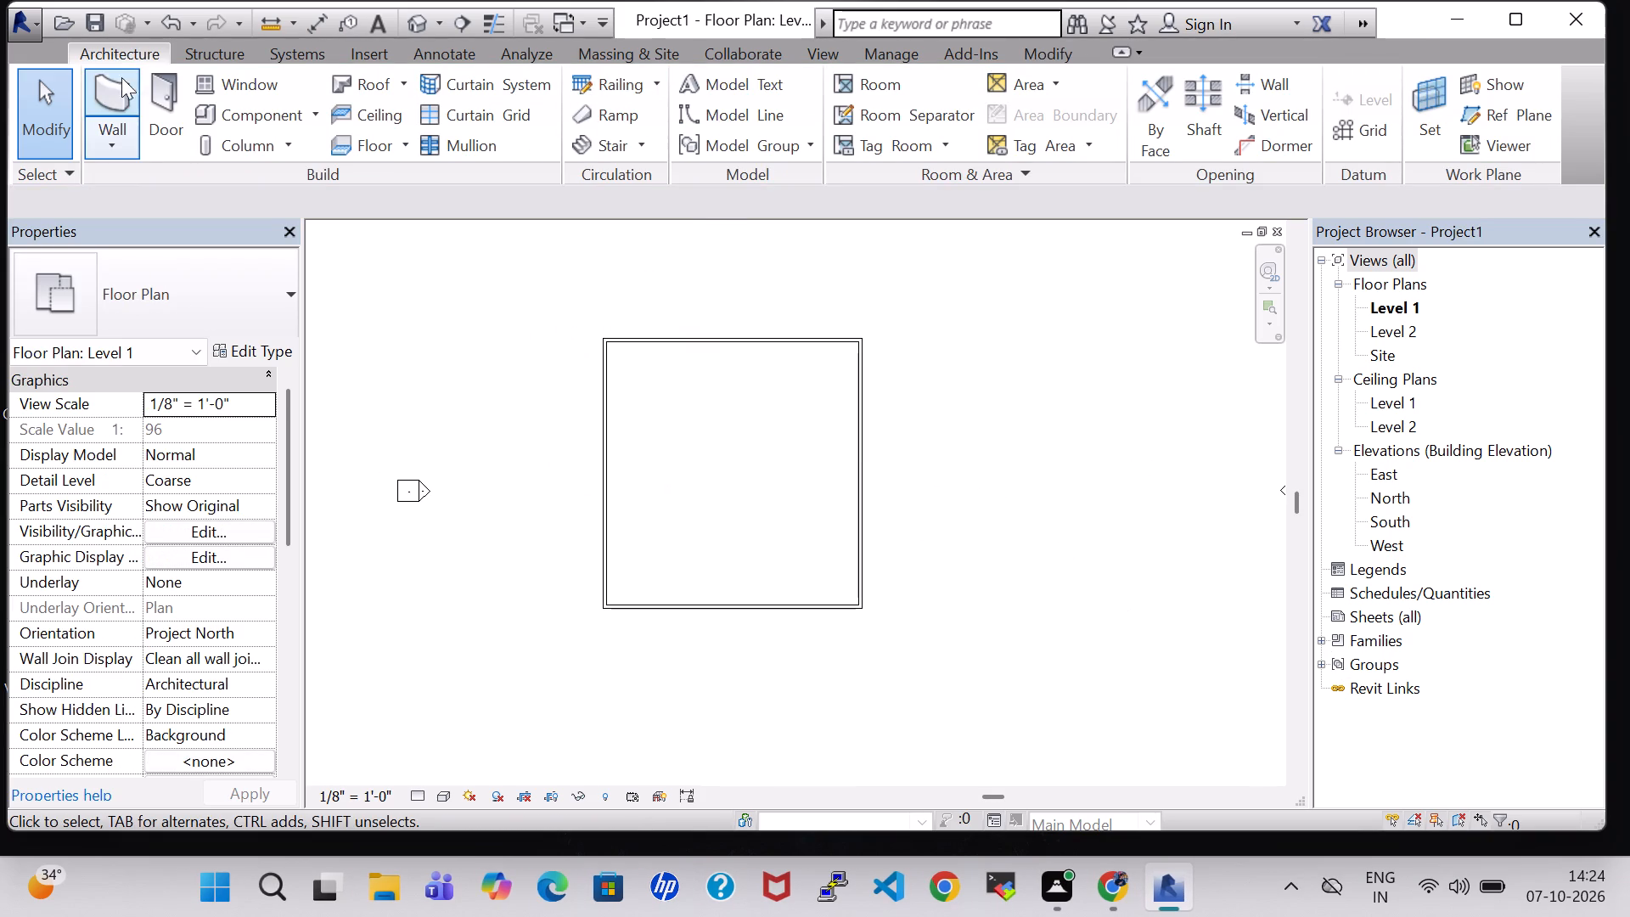
left_click(87, 82)
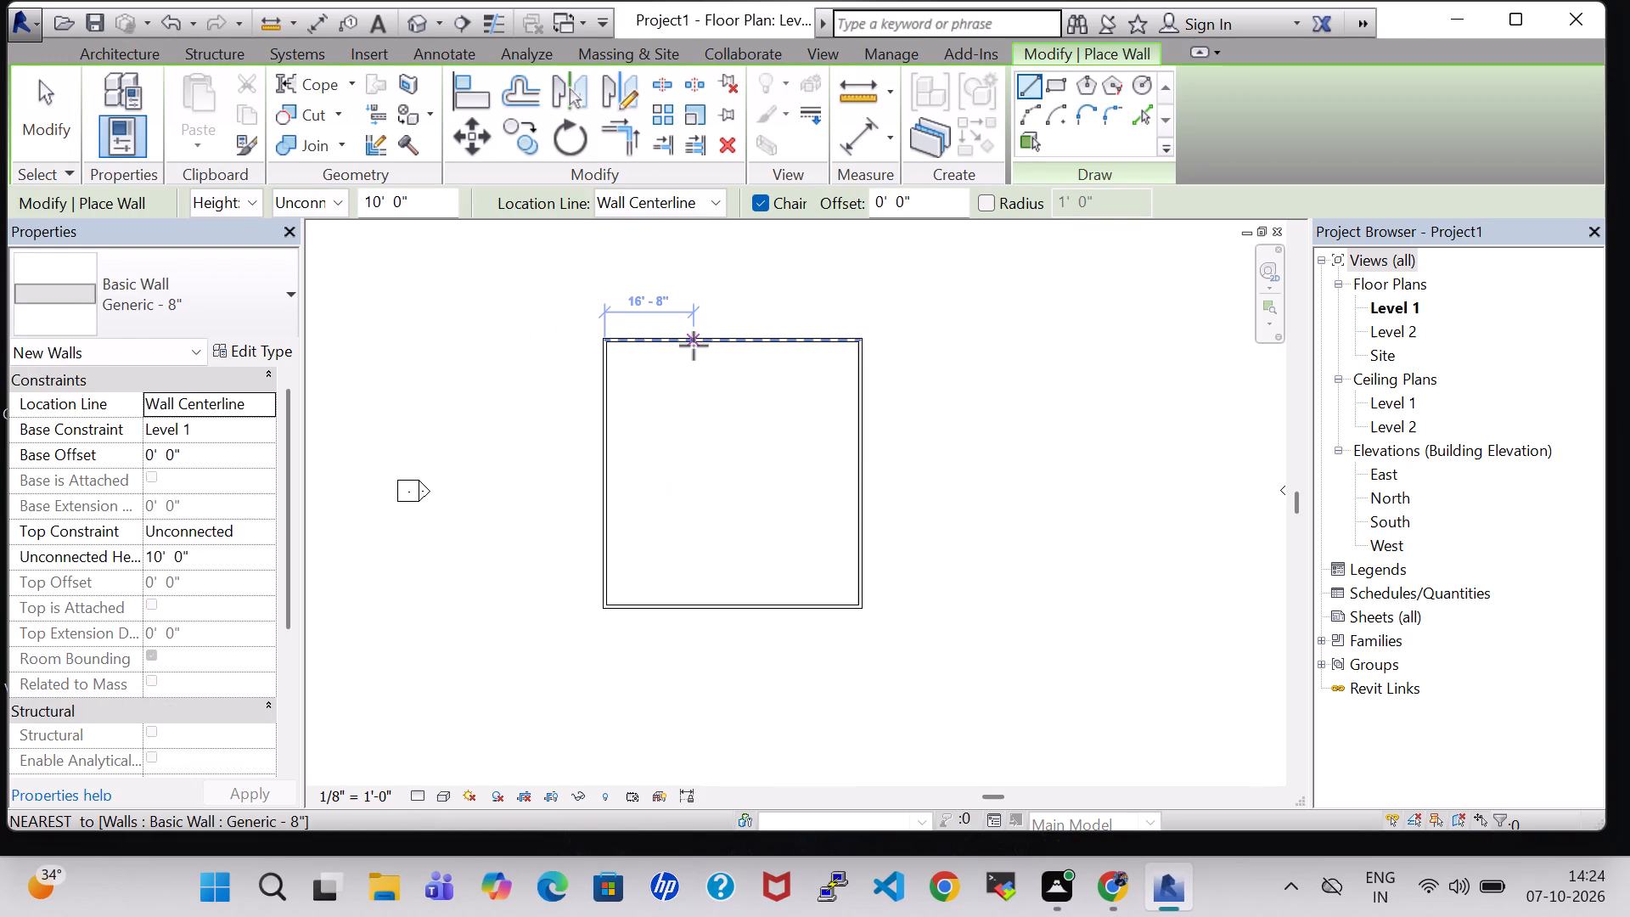
scroll(694, 346, "up", 4)
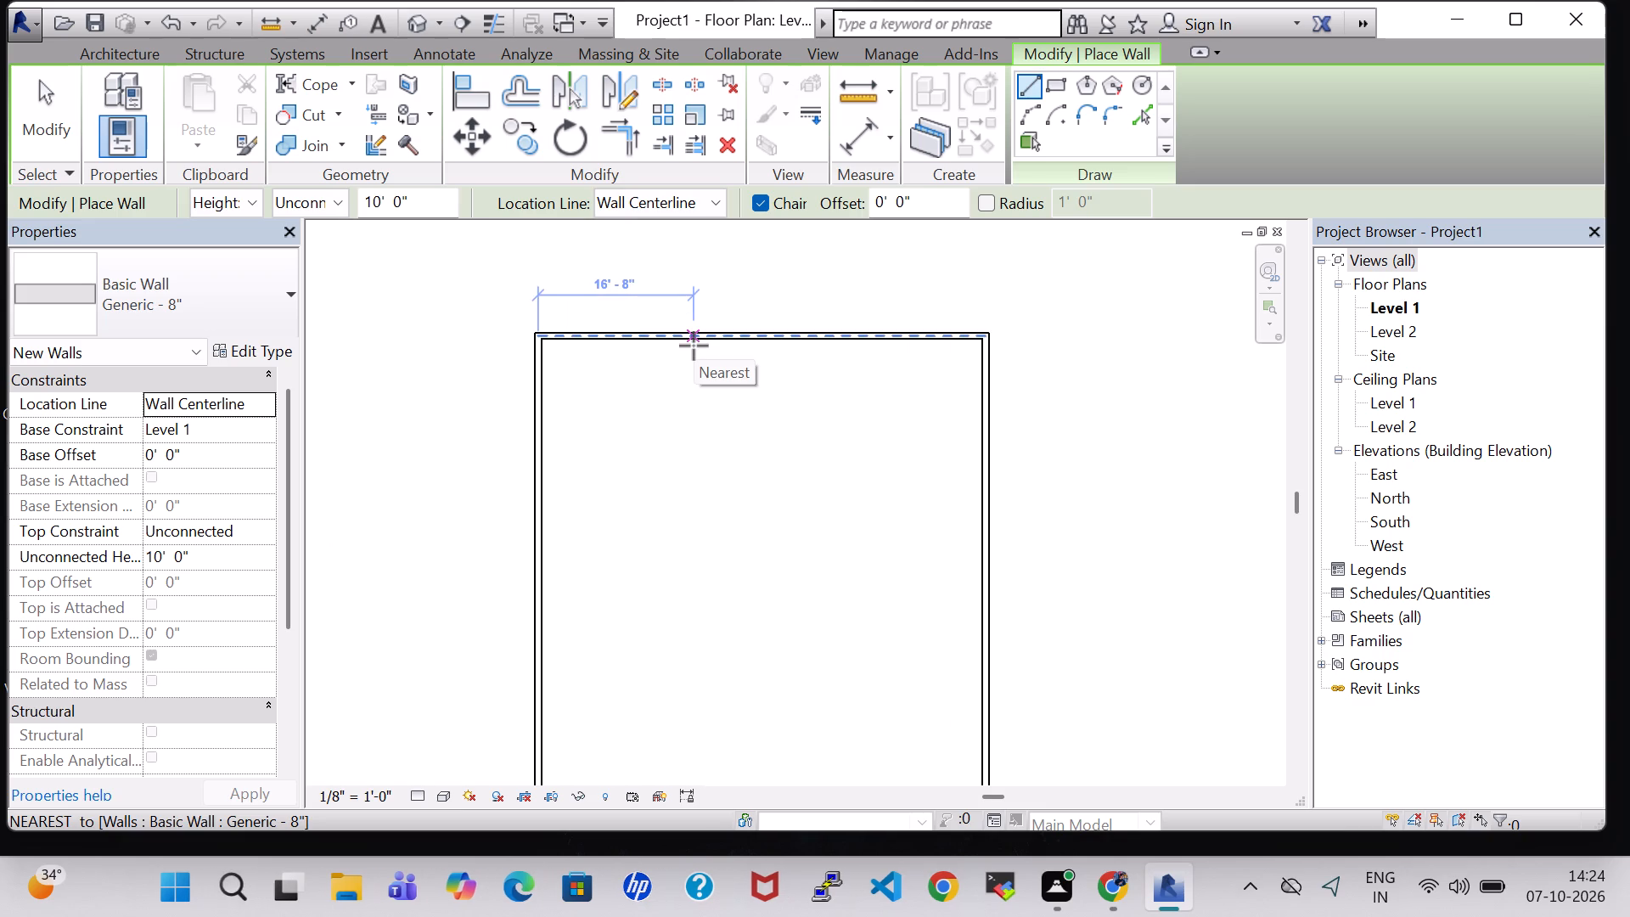
left_click(694, 346)
left_click(683, 494)
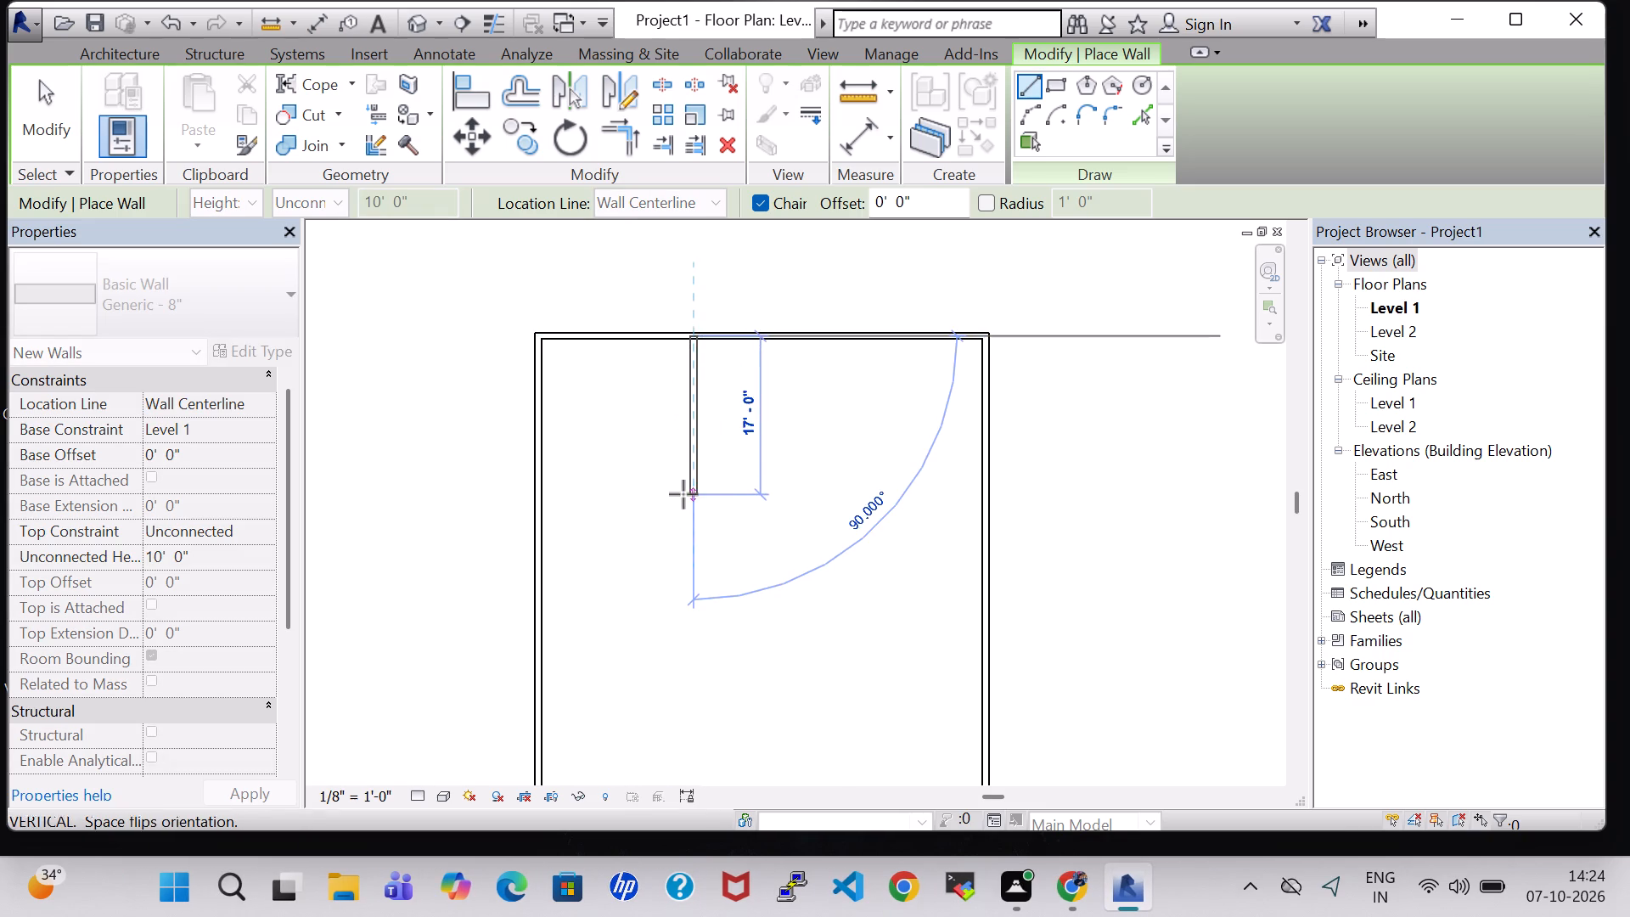
left_click(545, 503)
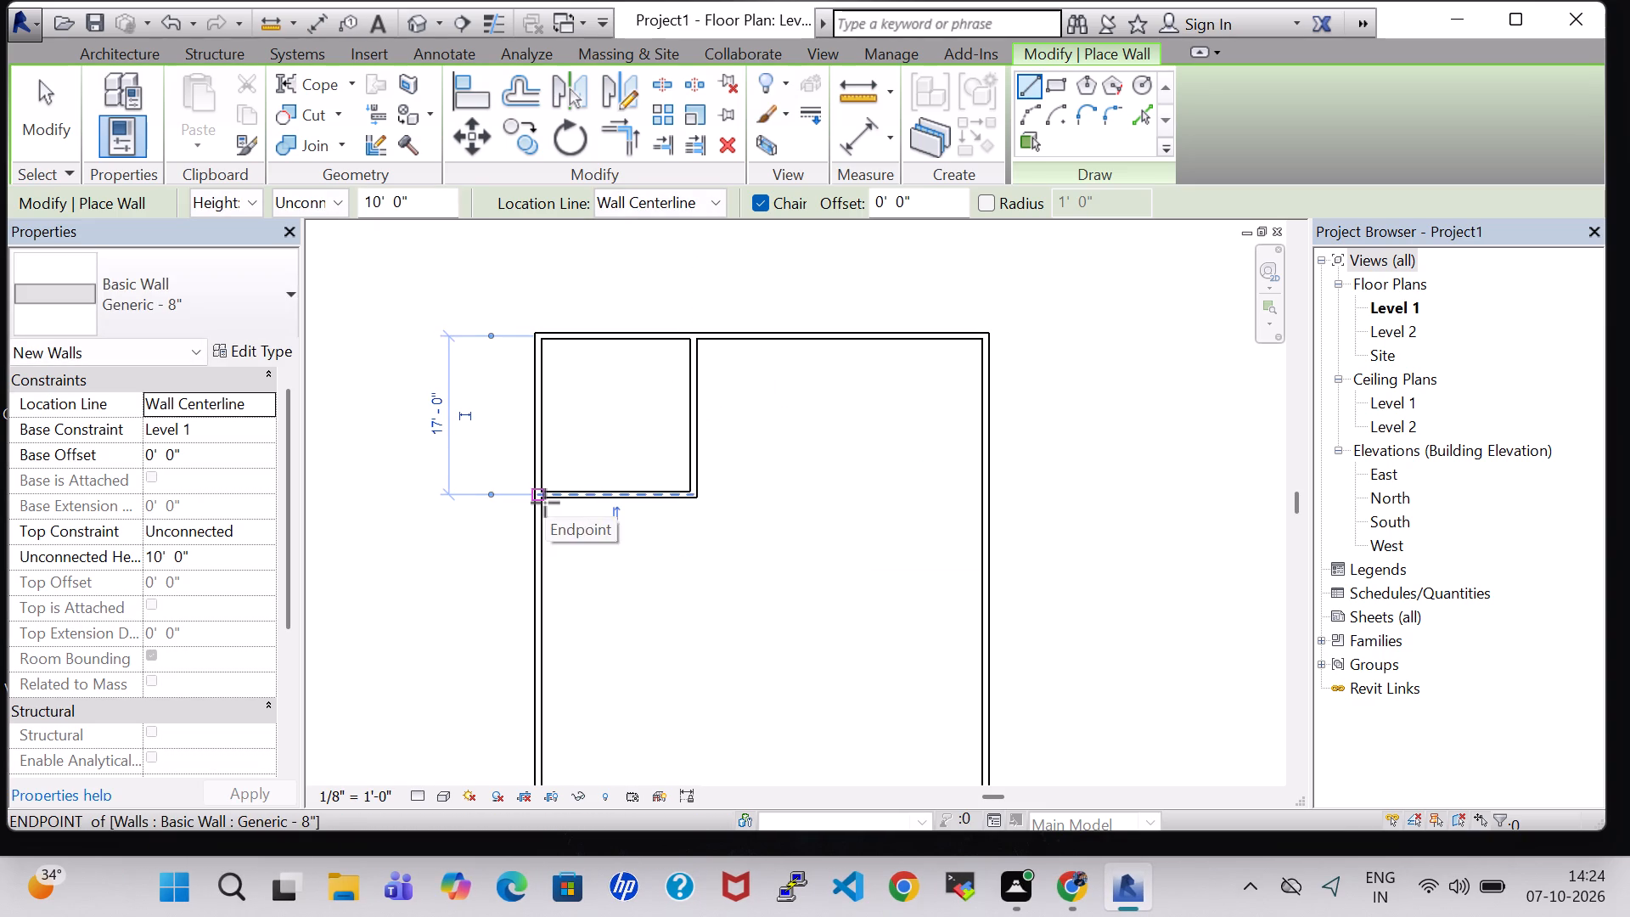
key("Escape")
key("Escape")
Duplicate the vertical inner wall's type under the name INNER WALL 6".
left_click(698, 422)
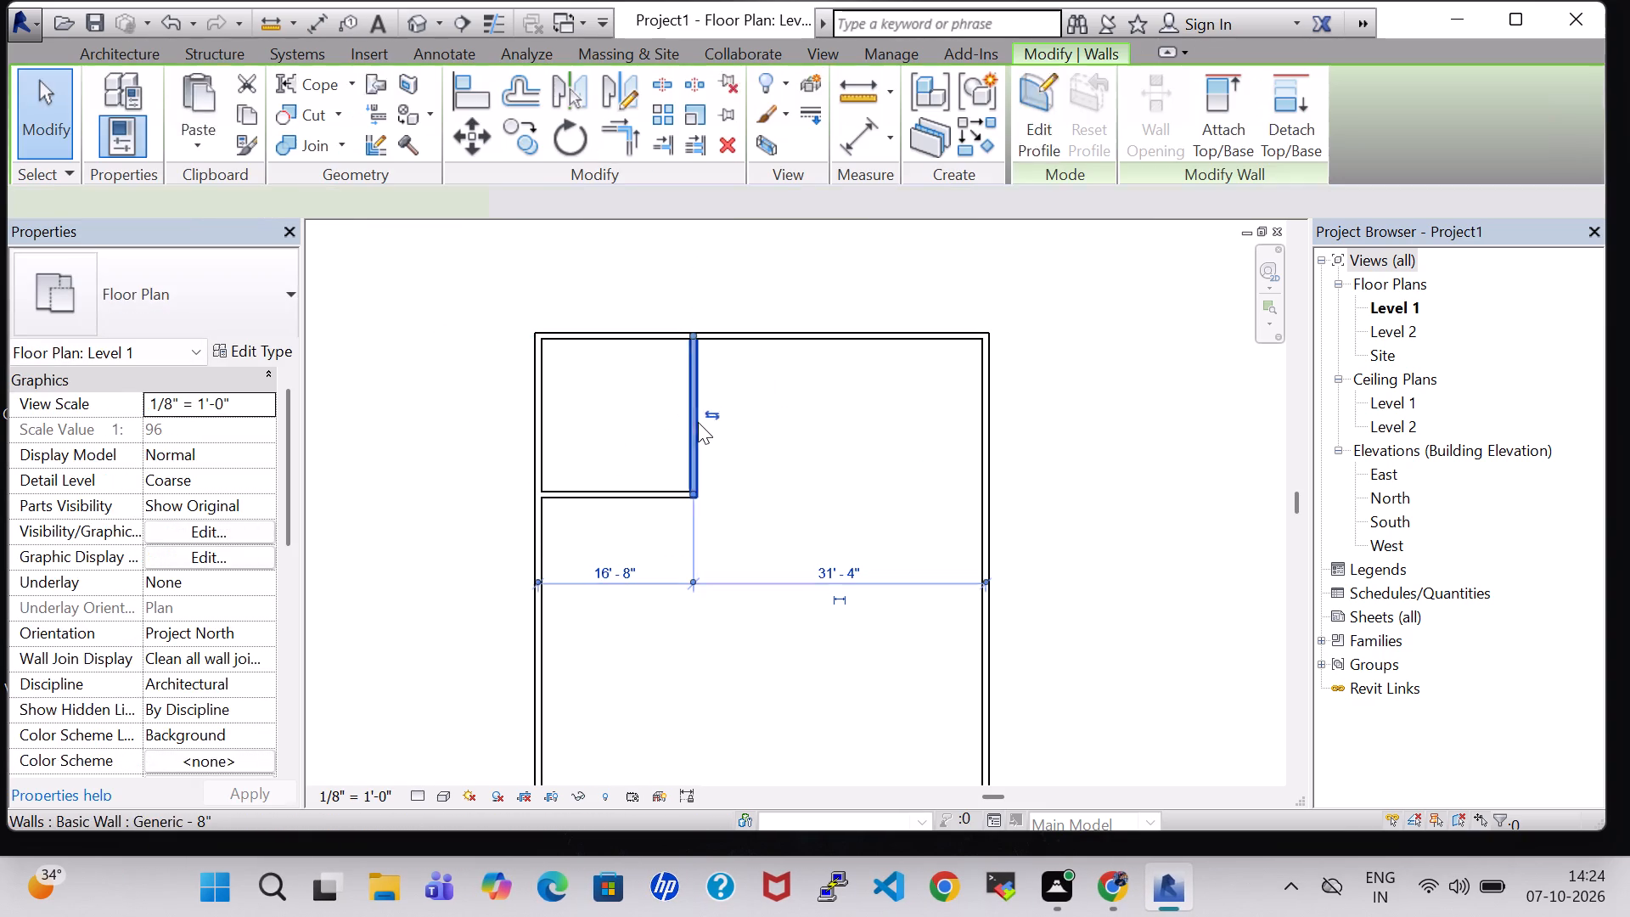
left_click(256, 357)
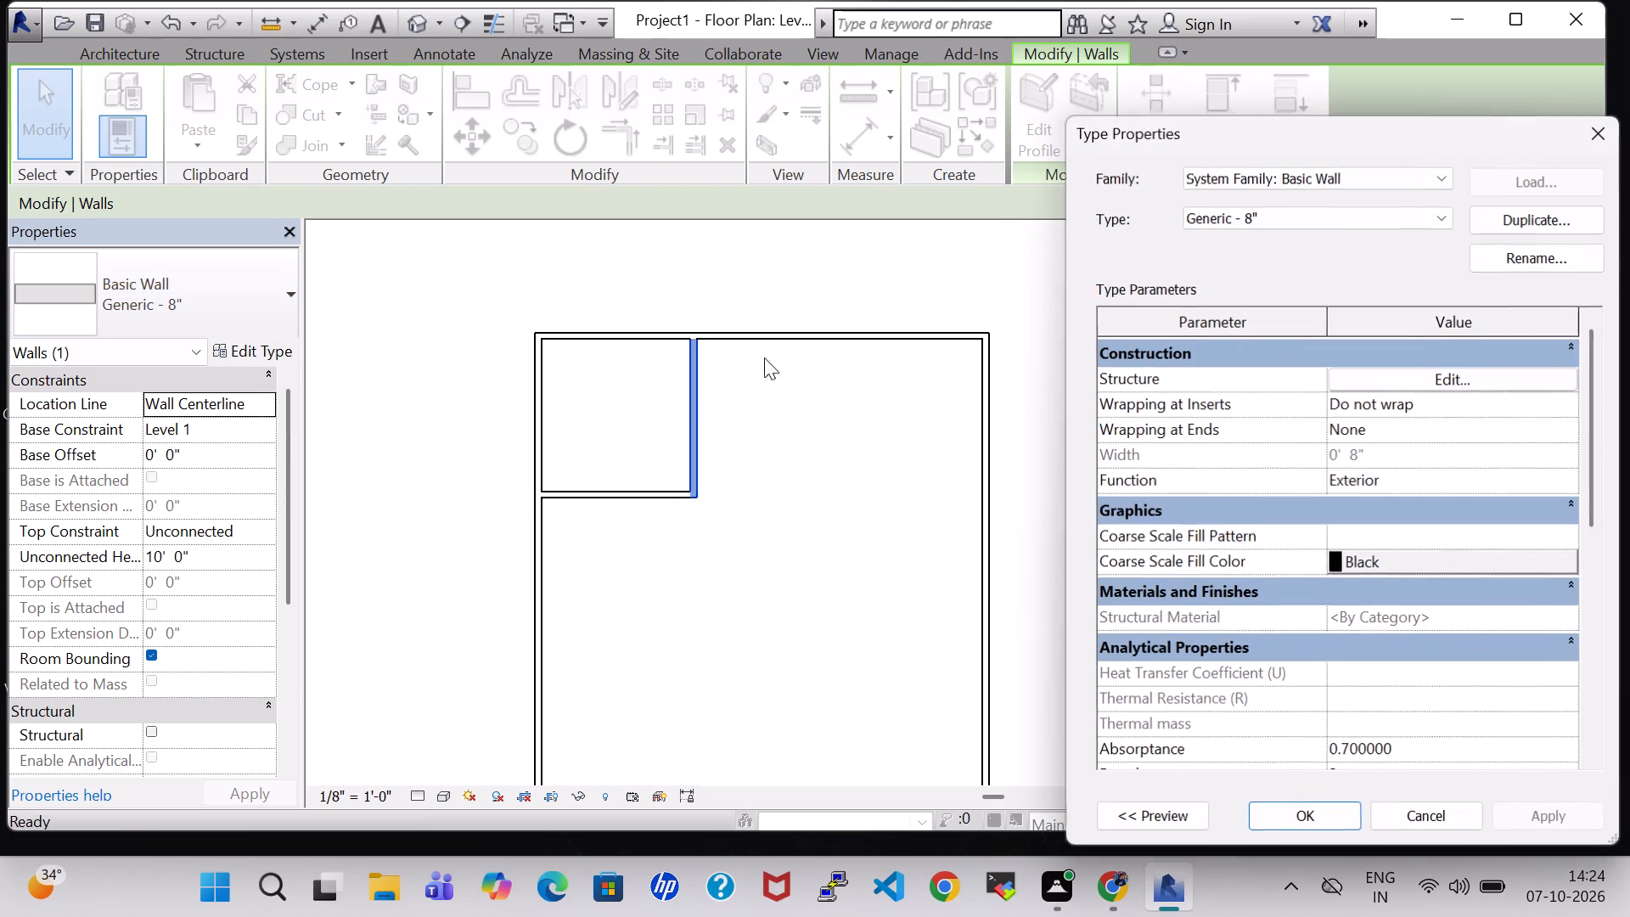
left_click(1549, 217)
left_click(1326, 463)
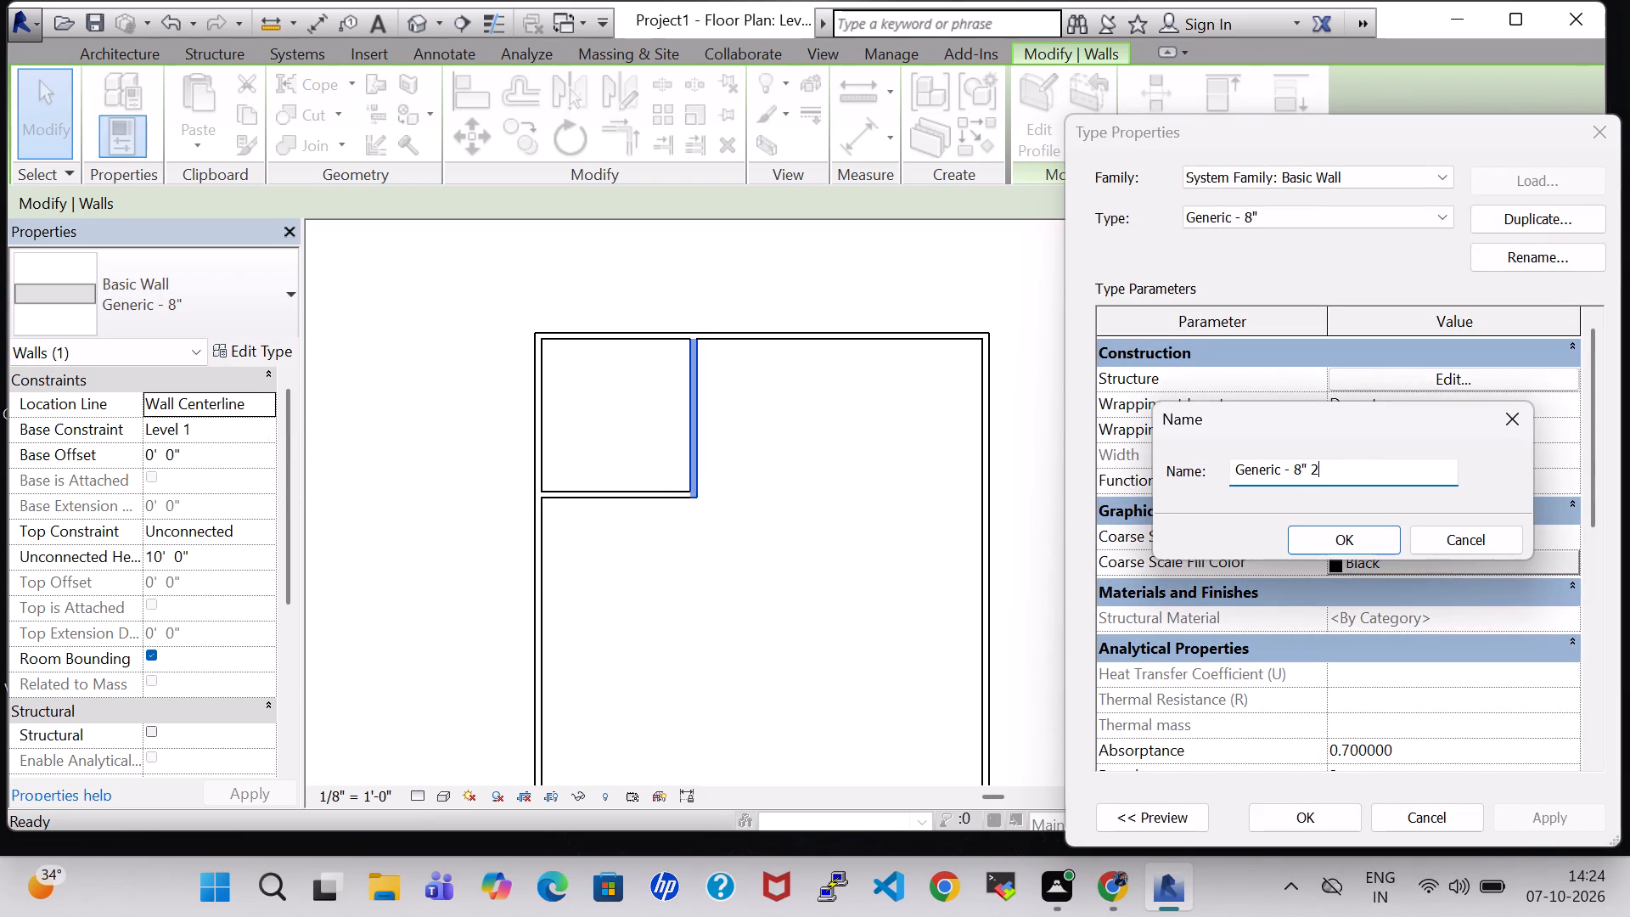
key("BackSpace")
key("BackSpace")
key("BackSpace")
key("BackSpace")
key("BackSpace")
key("BackSpace")
key("BackSpace")
key("BackSpace")
key("BackSpace")
key("BackSpace")
key("BackSpace")
key("BackSpace")
key("BackSpace")
key("BackSpace")
key("BackSpace")
key("BackSpace")
key("BackSpace")
key("BackSpace")
key("BackSpace")
key("BackSpace")
type("INNER WALL 6\"")
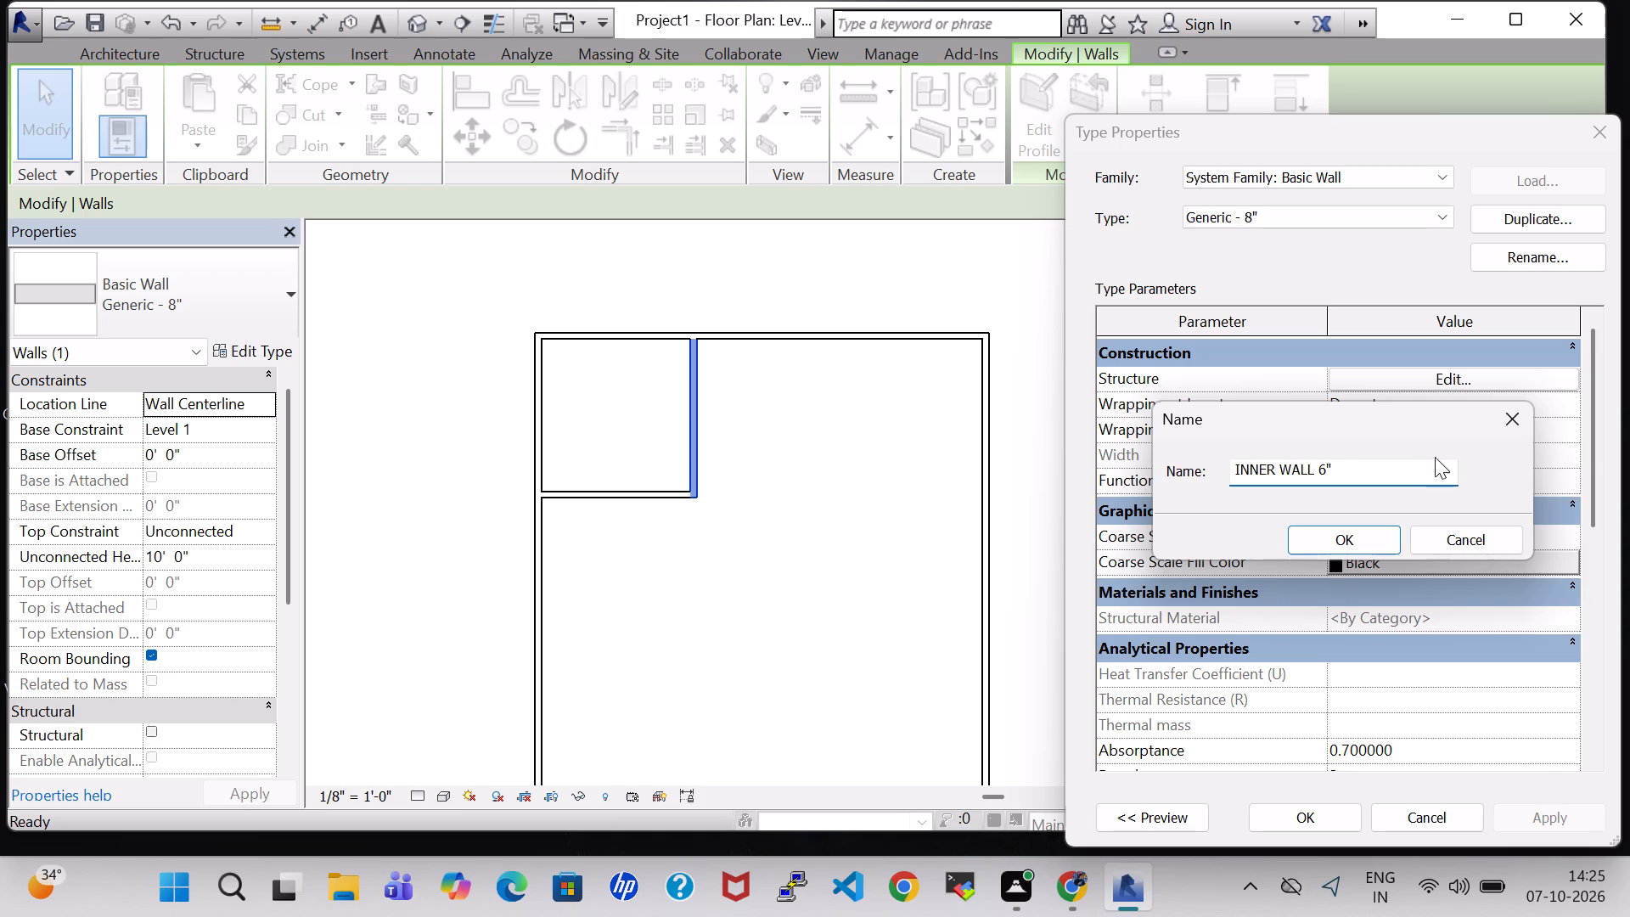
left_click(1378, 546)
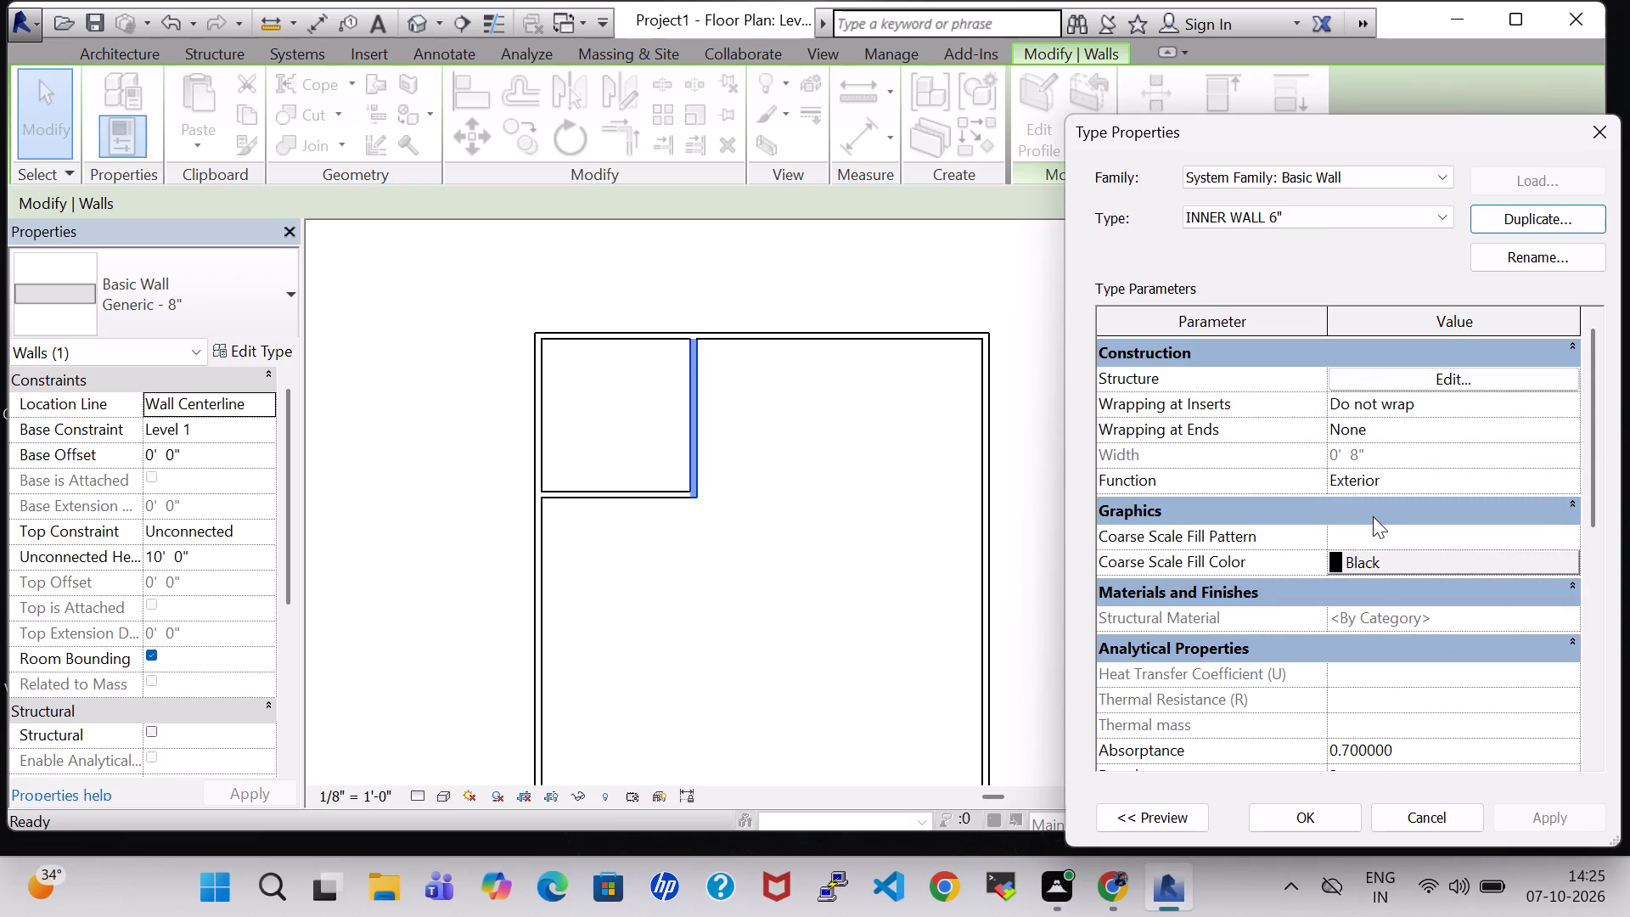
Set the structure layer thickness of the INNER WALL 6" type to 6" and apply the type changes.
left_click(1422, 382)
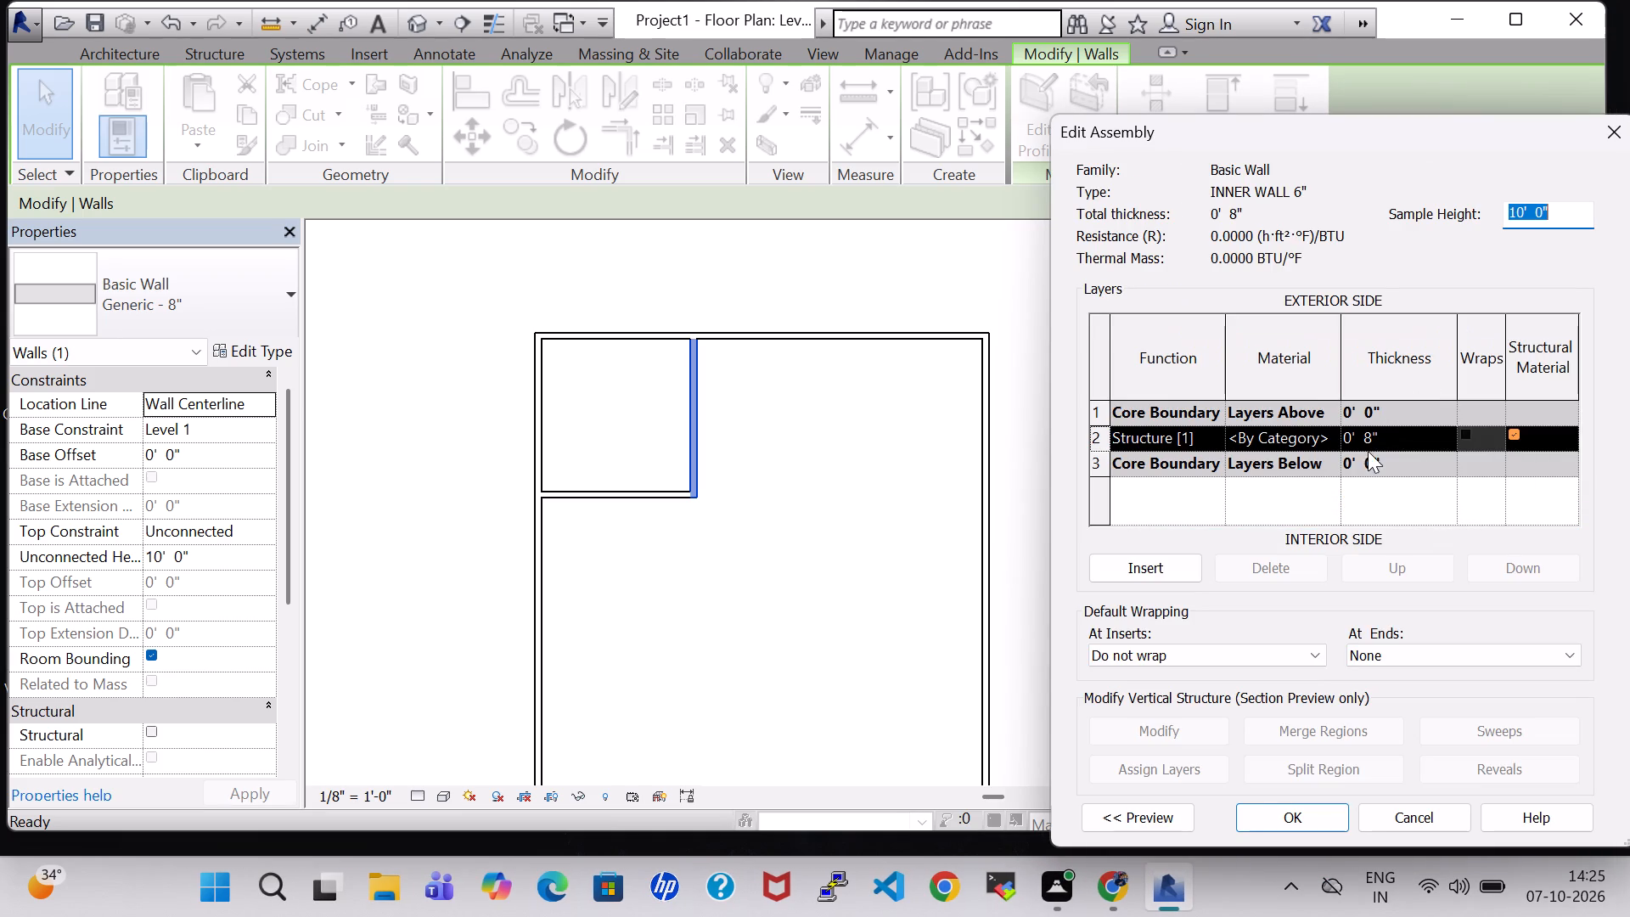
left_click(1369, 446)
key("Right")
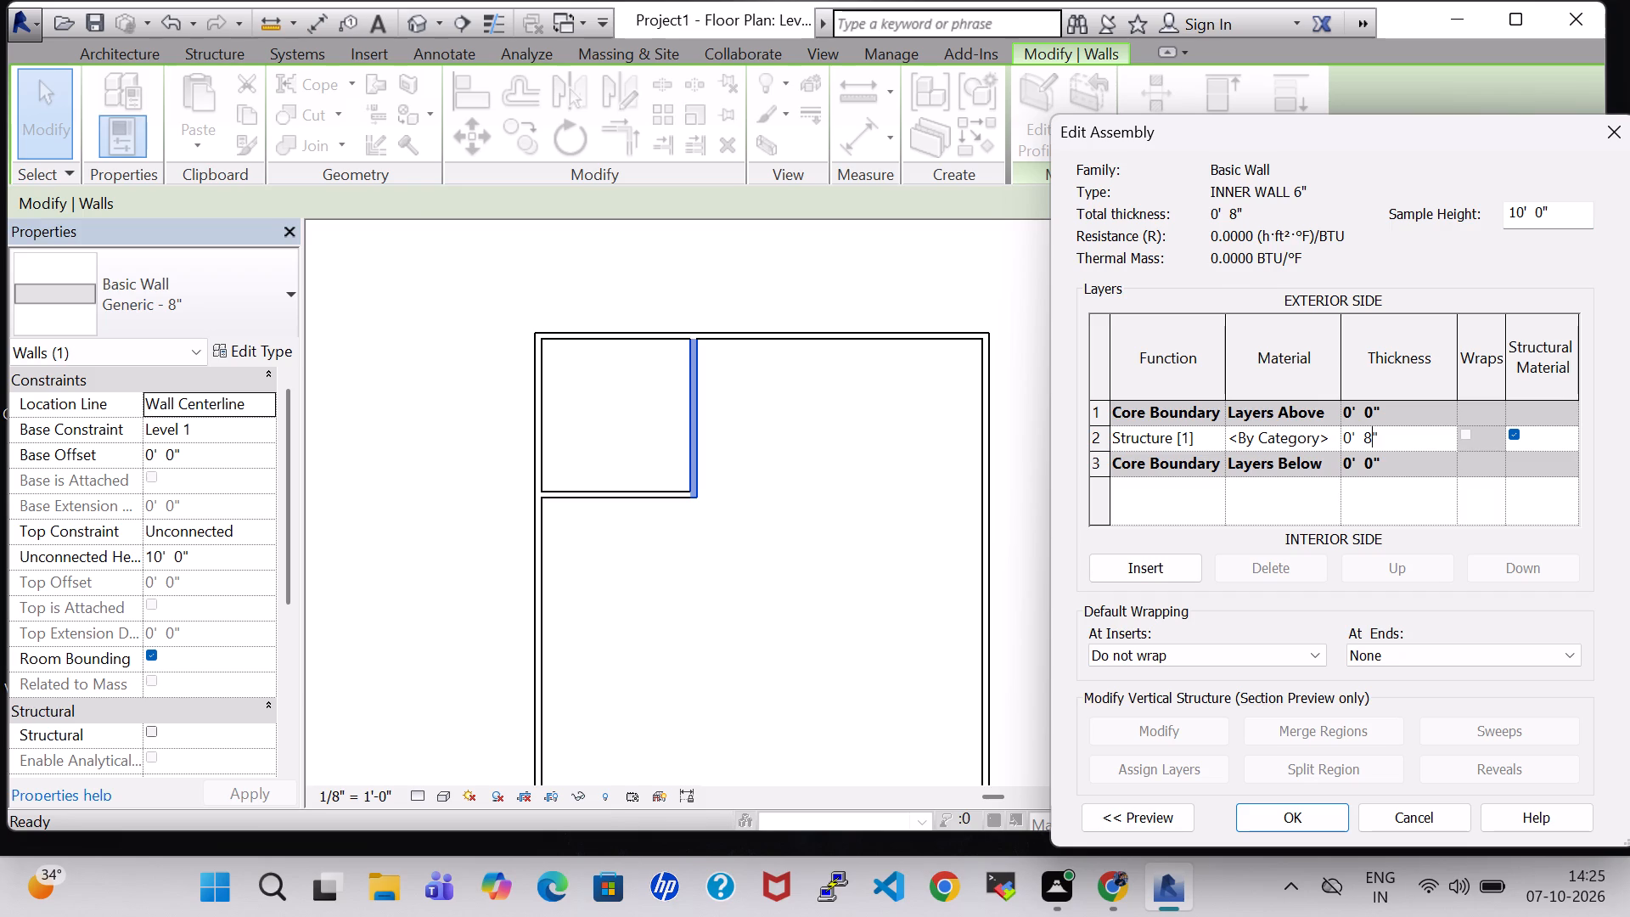
key("BackSpace")
key("6")
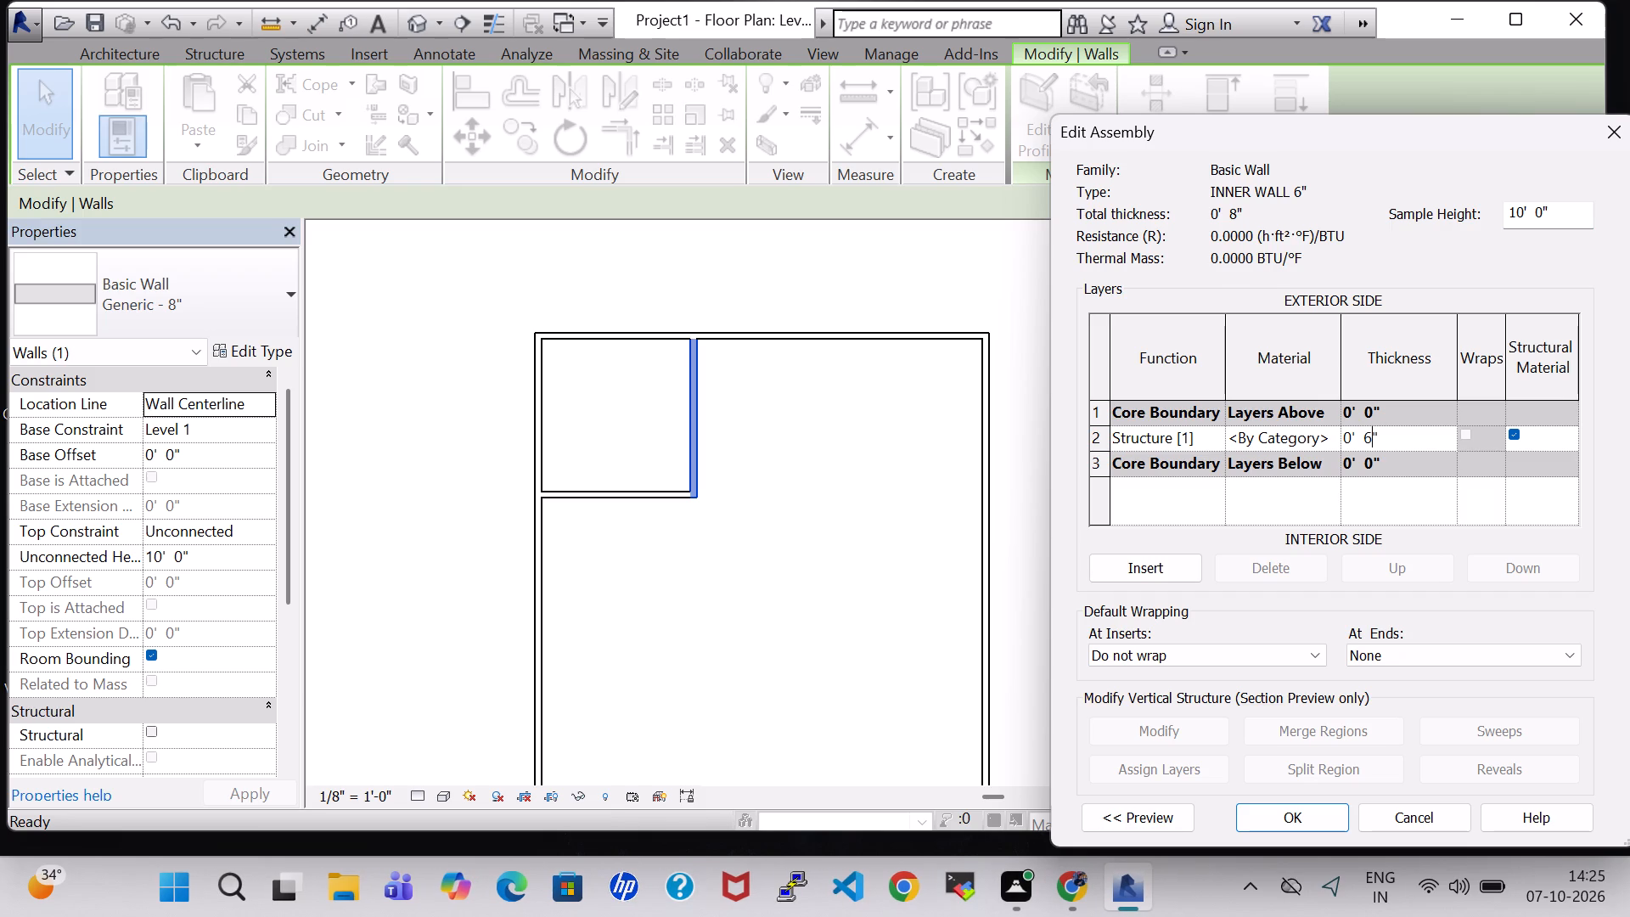
key("Return")
left_click(1328, 821)
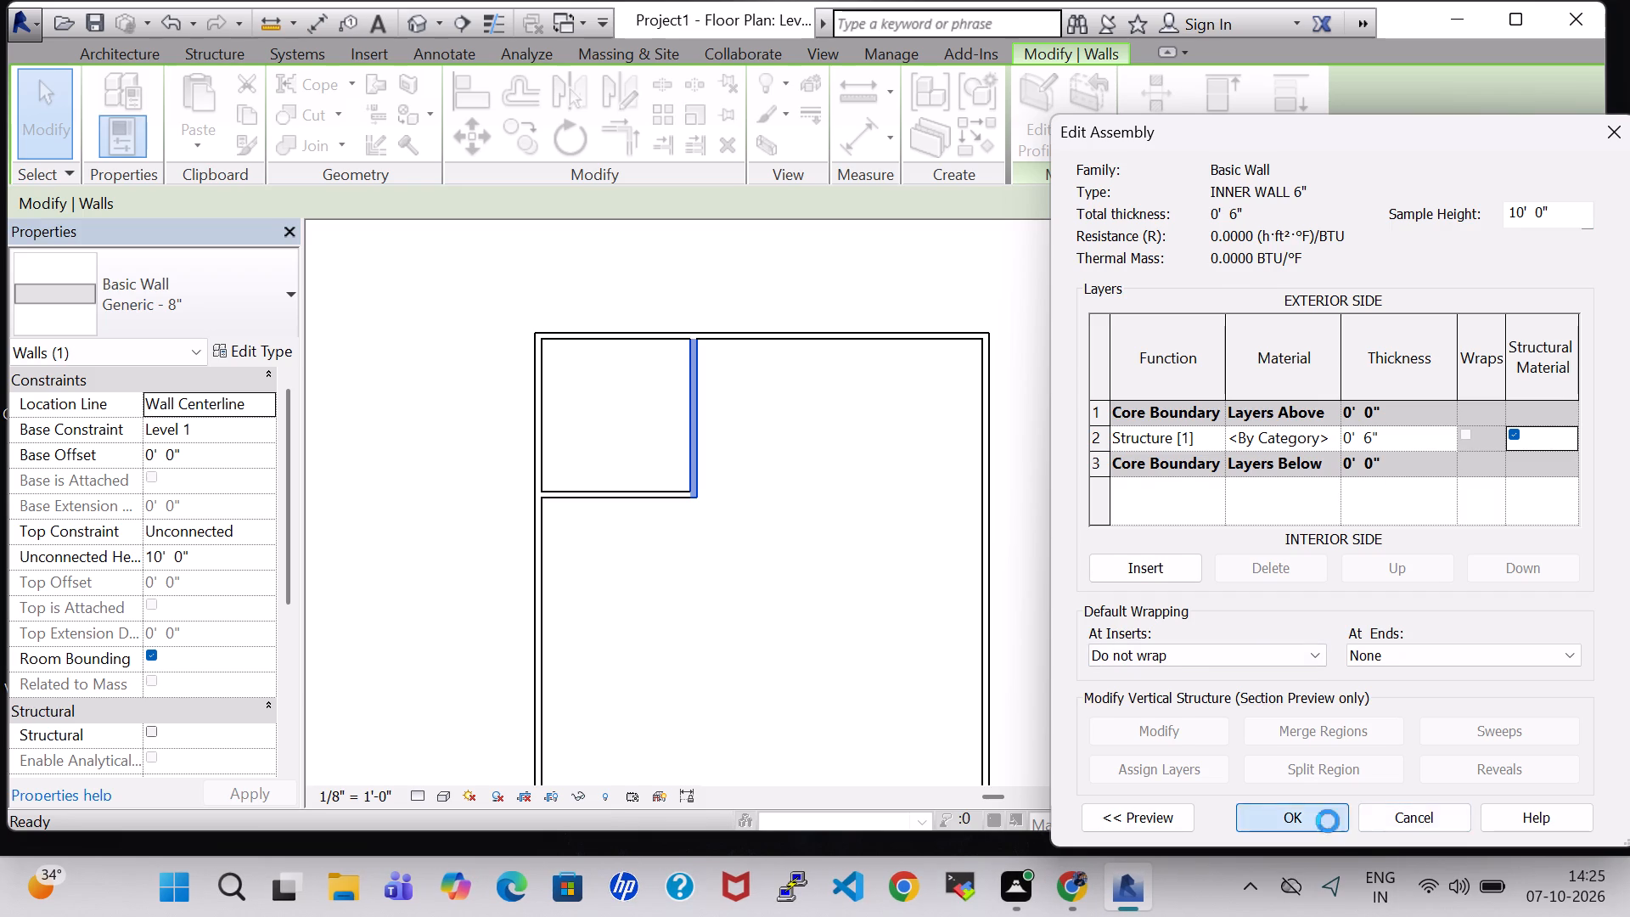
left_click(1329, 812)
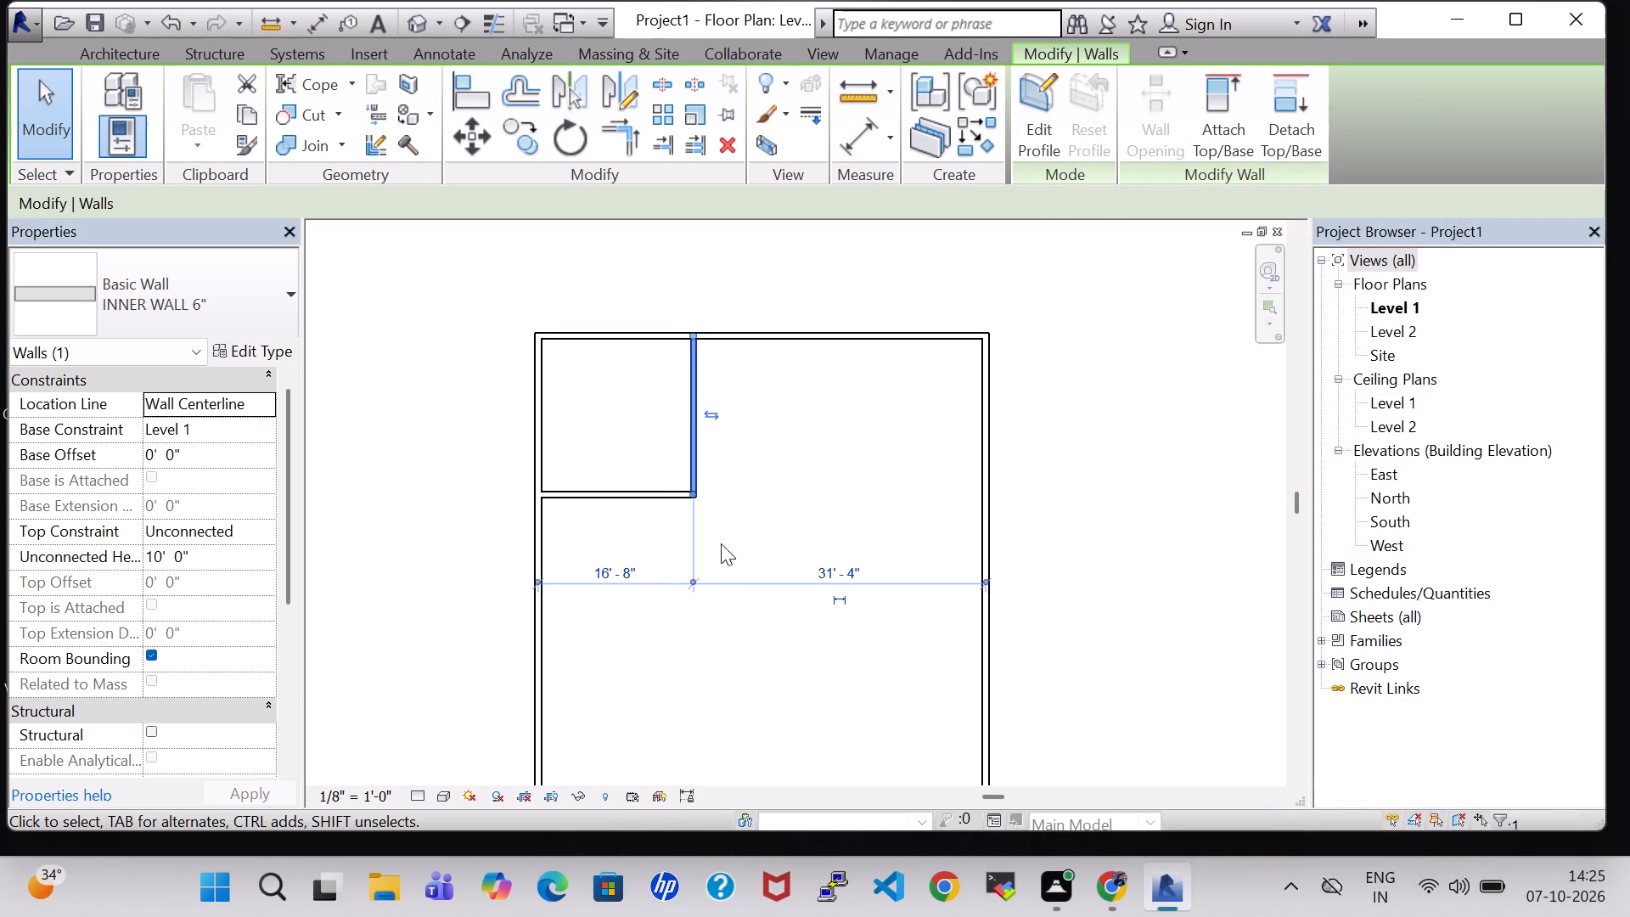
left_click(844, 513)
Change the corner room's horizontal inner wall to the INNER WALL 6" type.
left_click(615, 494)
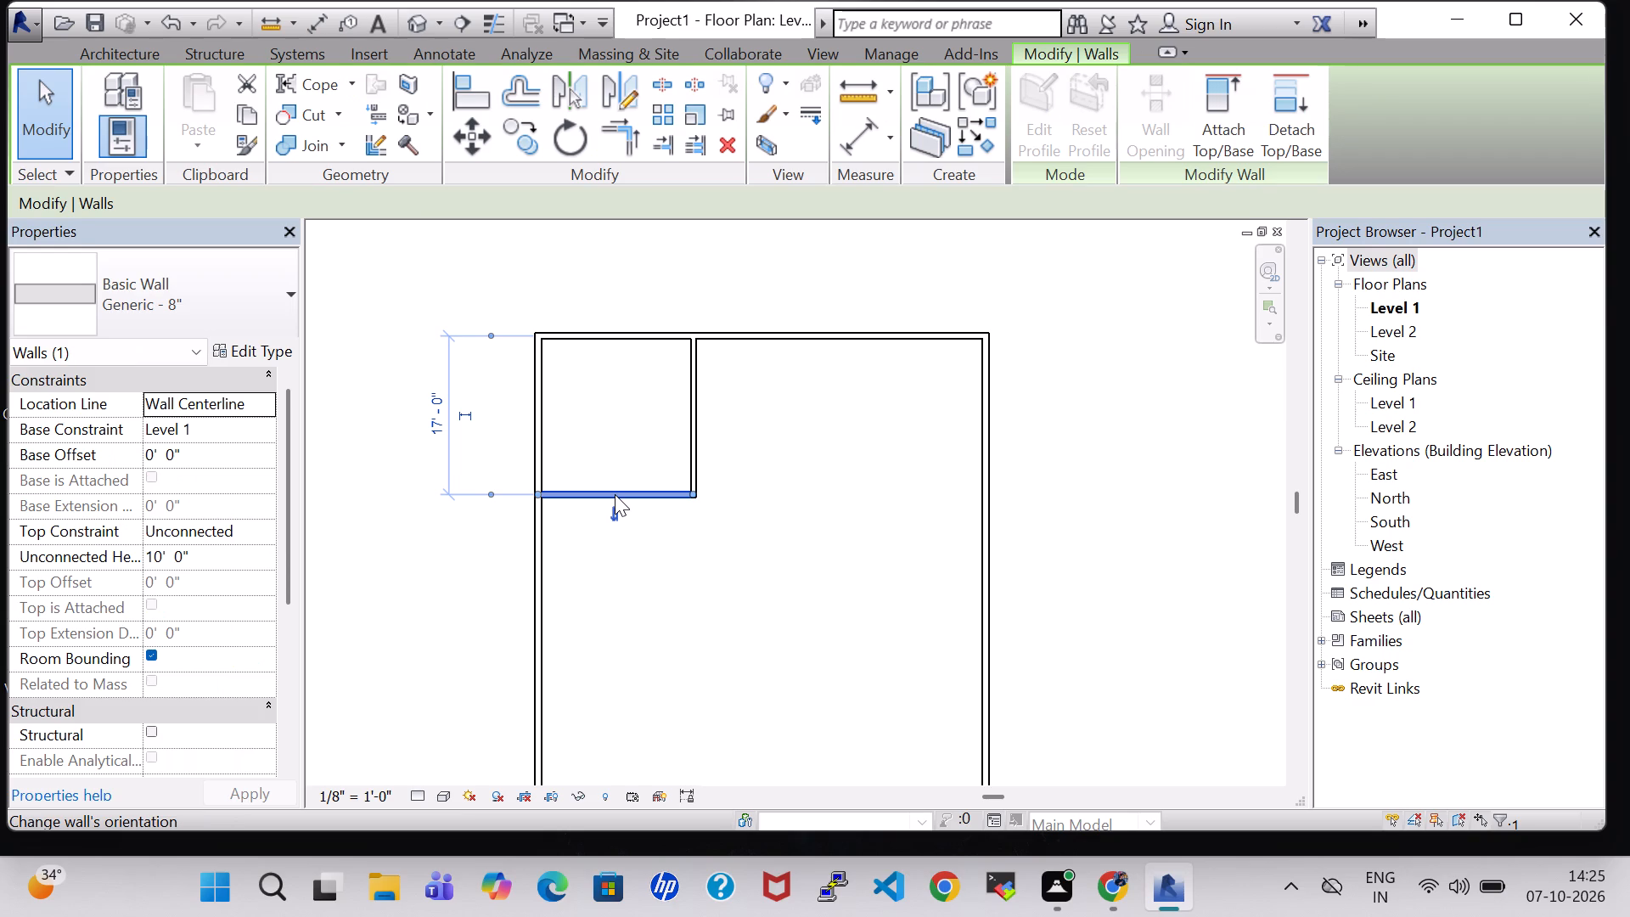
left_click(239, 290)
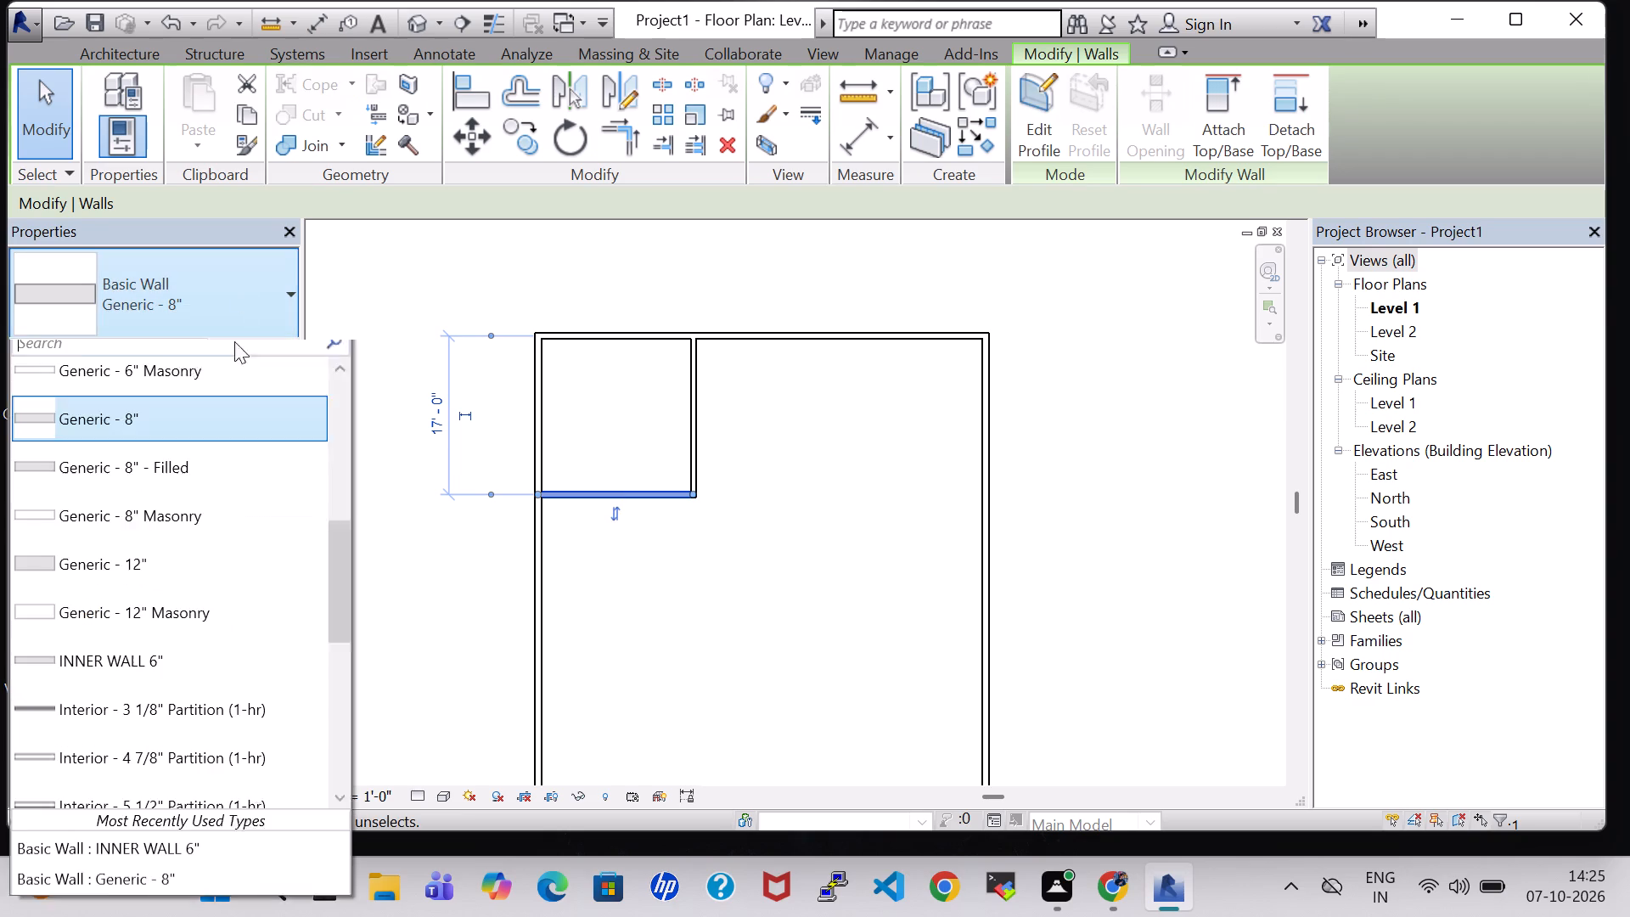
left_click(177, 865)
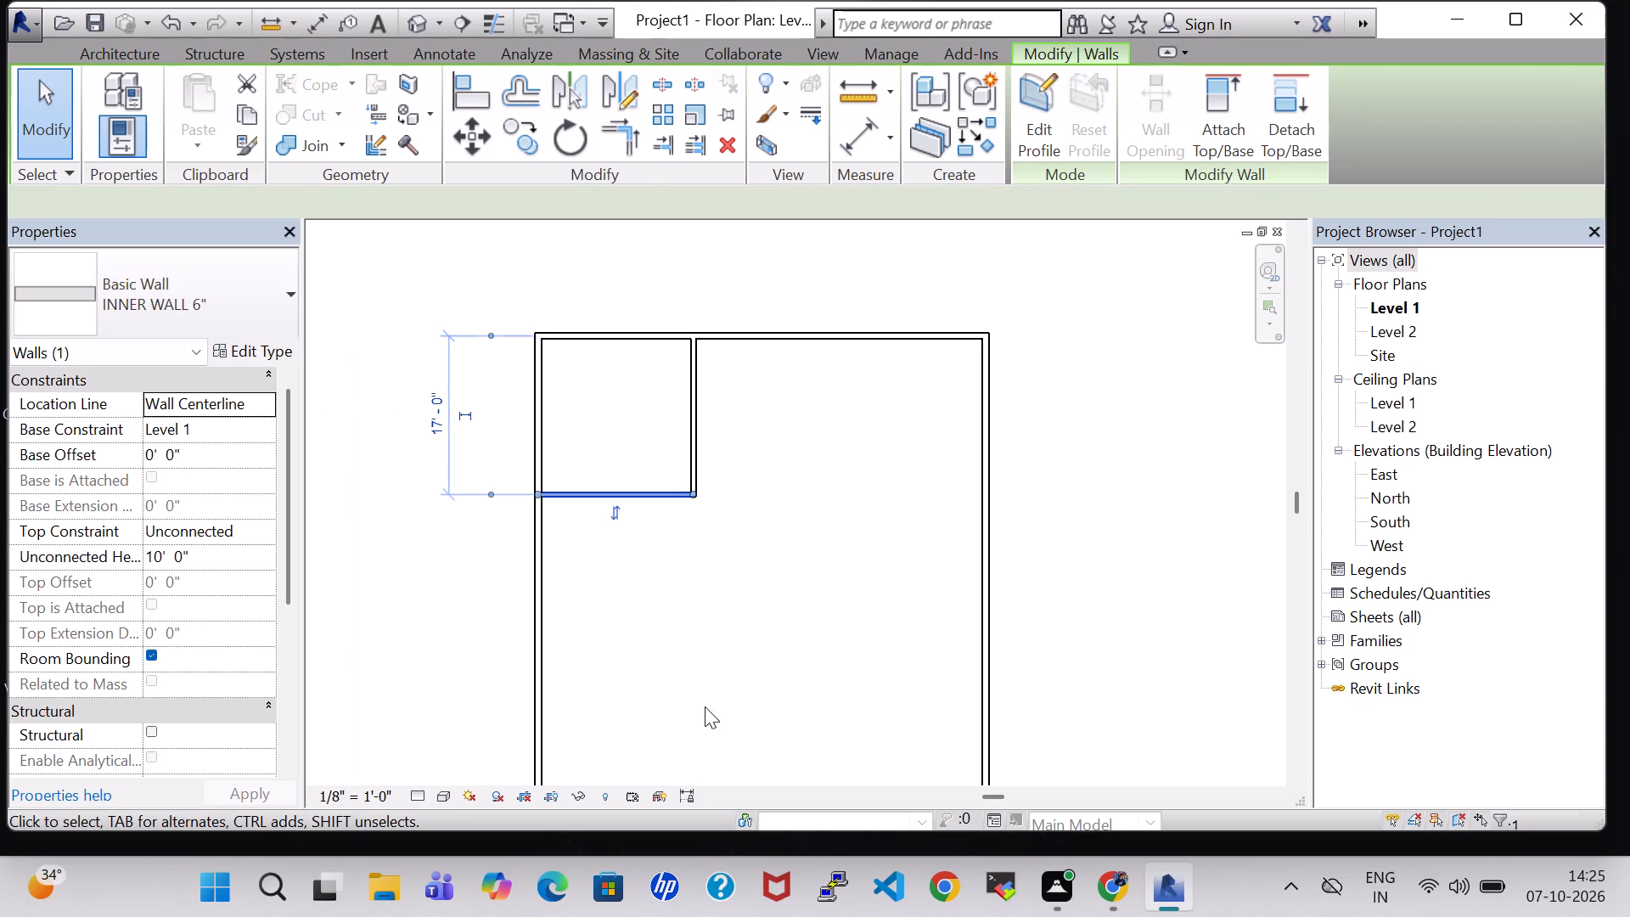
left_click(770, 533)
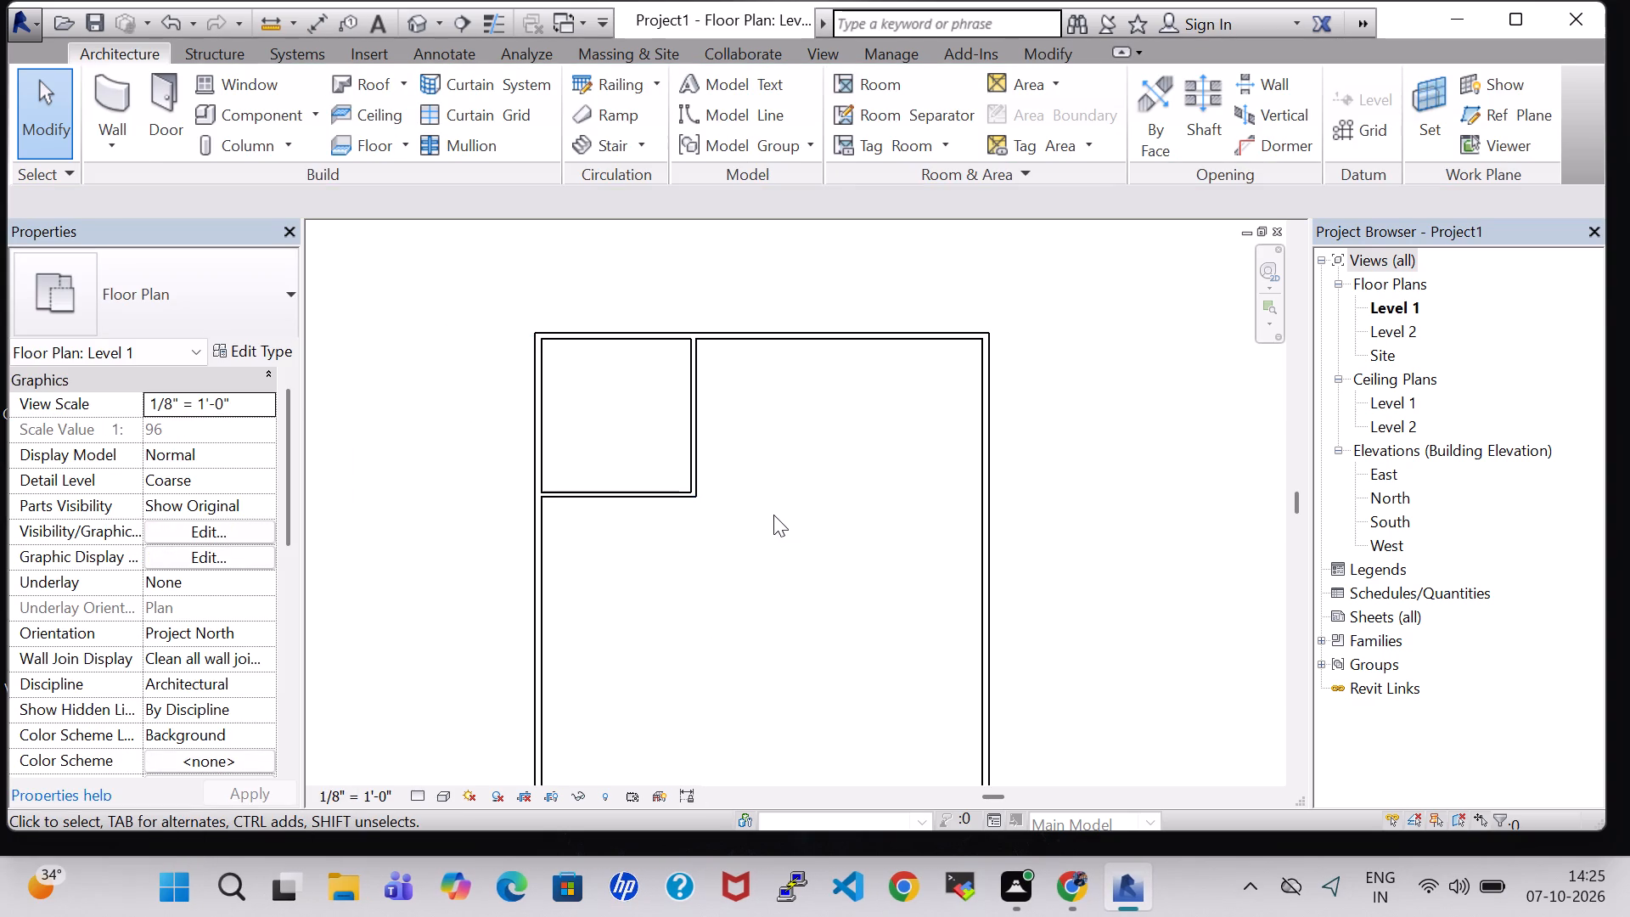
Draw two INNER WALL 6" walls below the corner room, enclosing a room about 11'-8" wide and 12'-10" deep against the left outer wall.
scroll(773, 515, "down", 2)
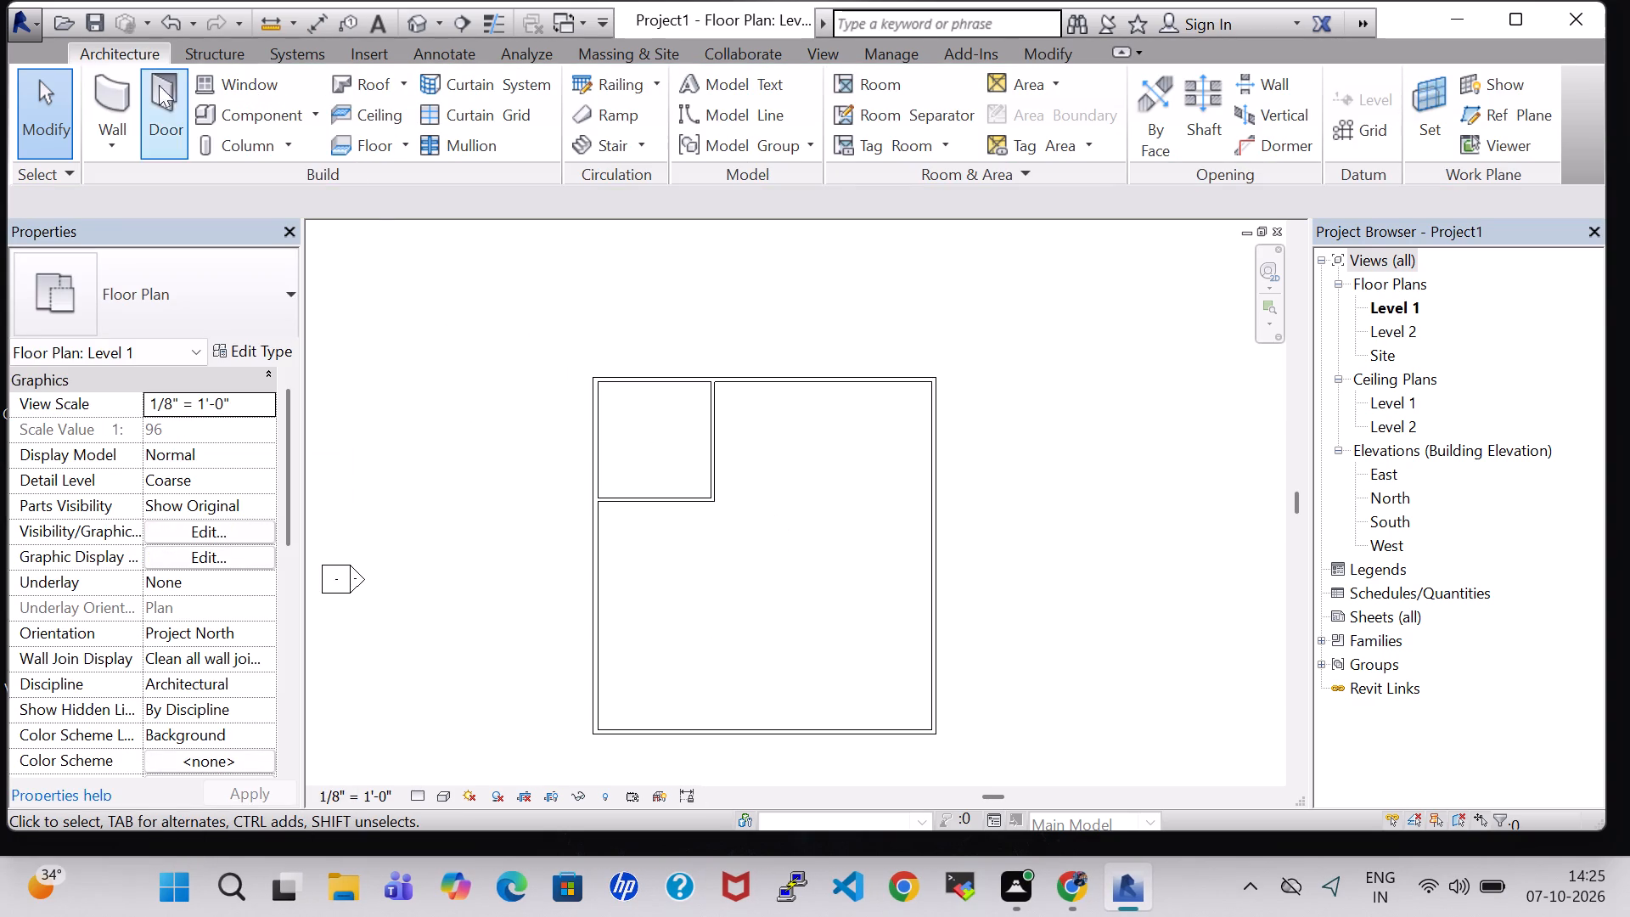
left_click(105, 84)
left_click(304, 284)
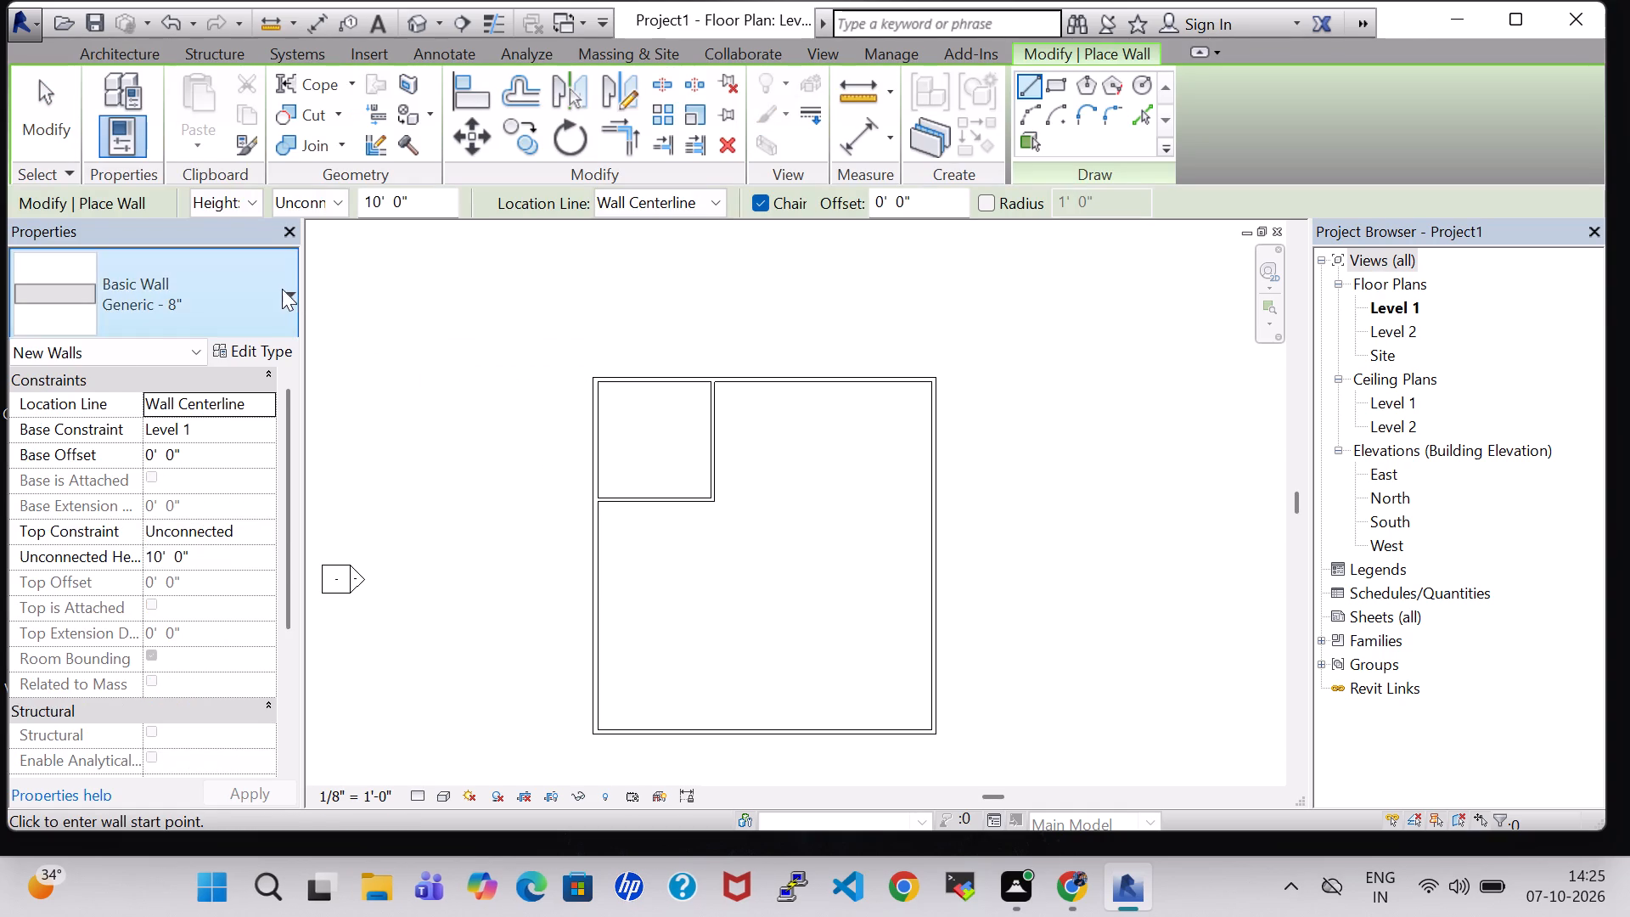
left_click(280, 289)
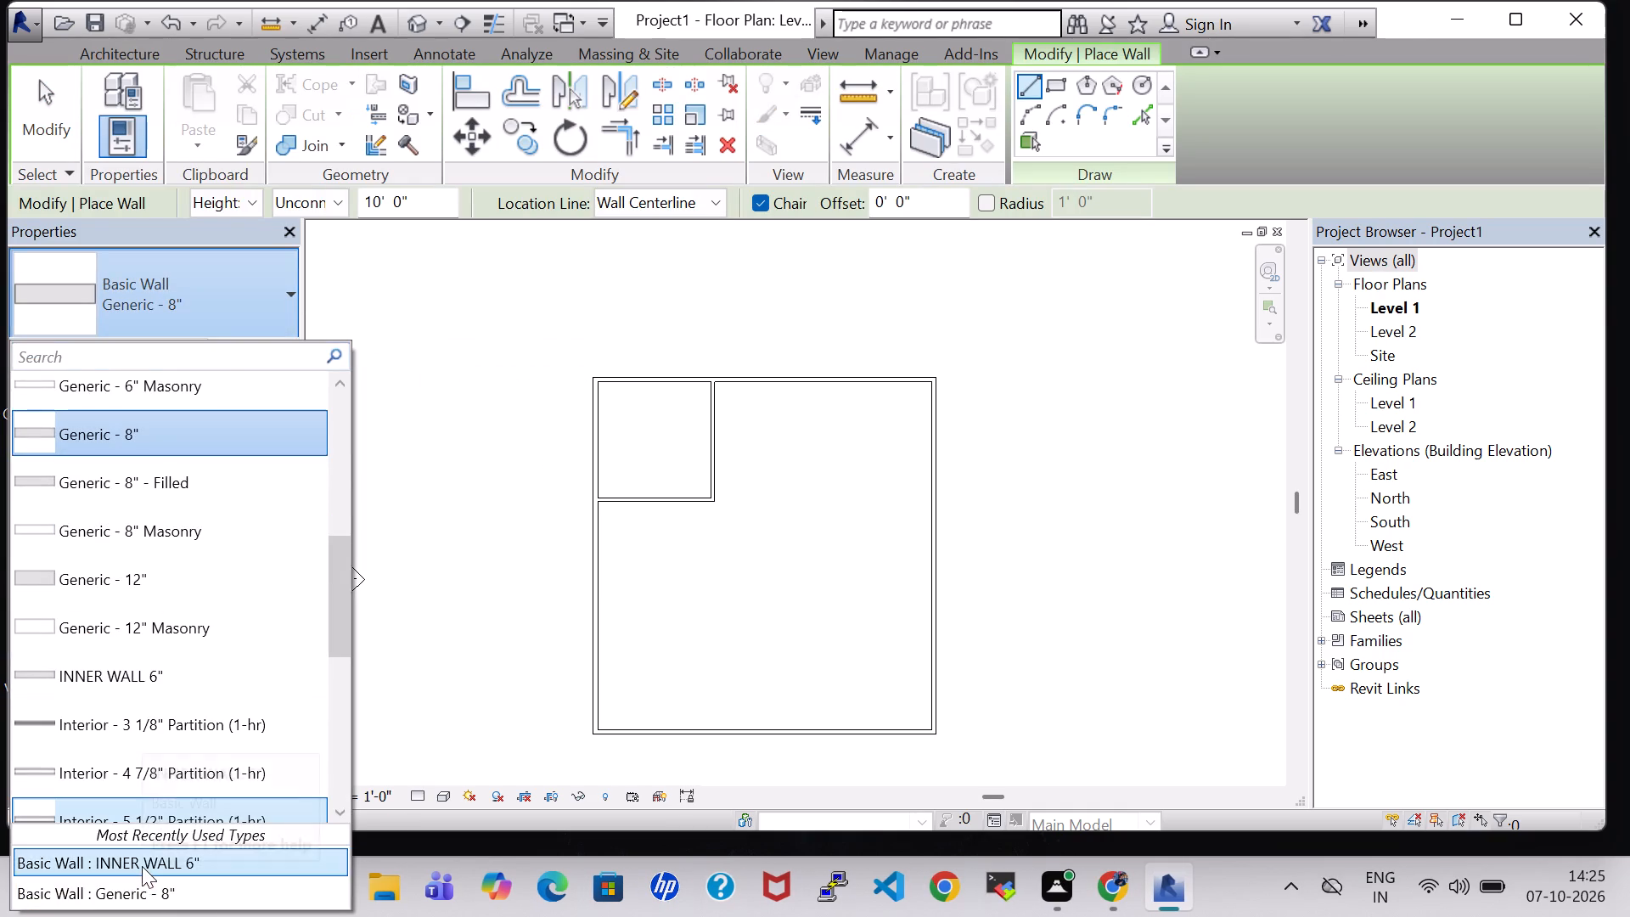
left_click(142, 866)
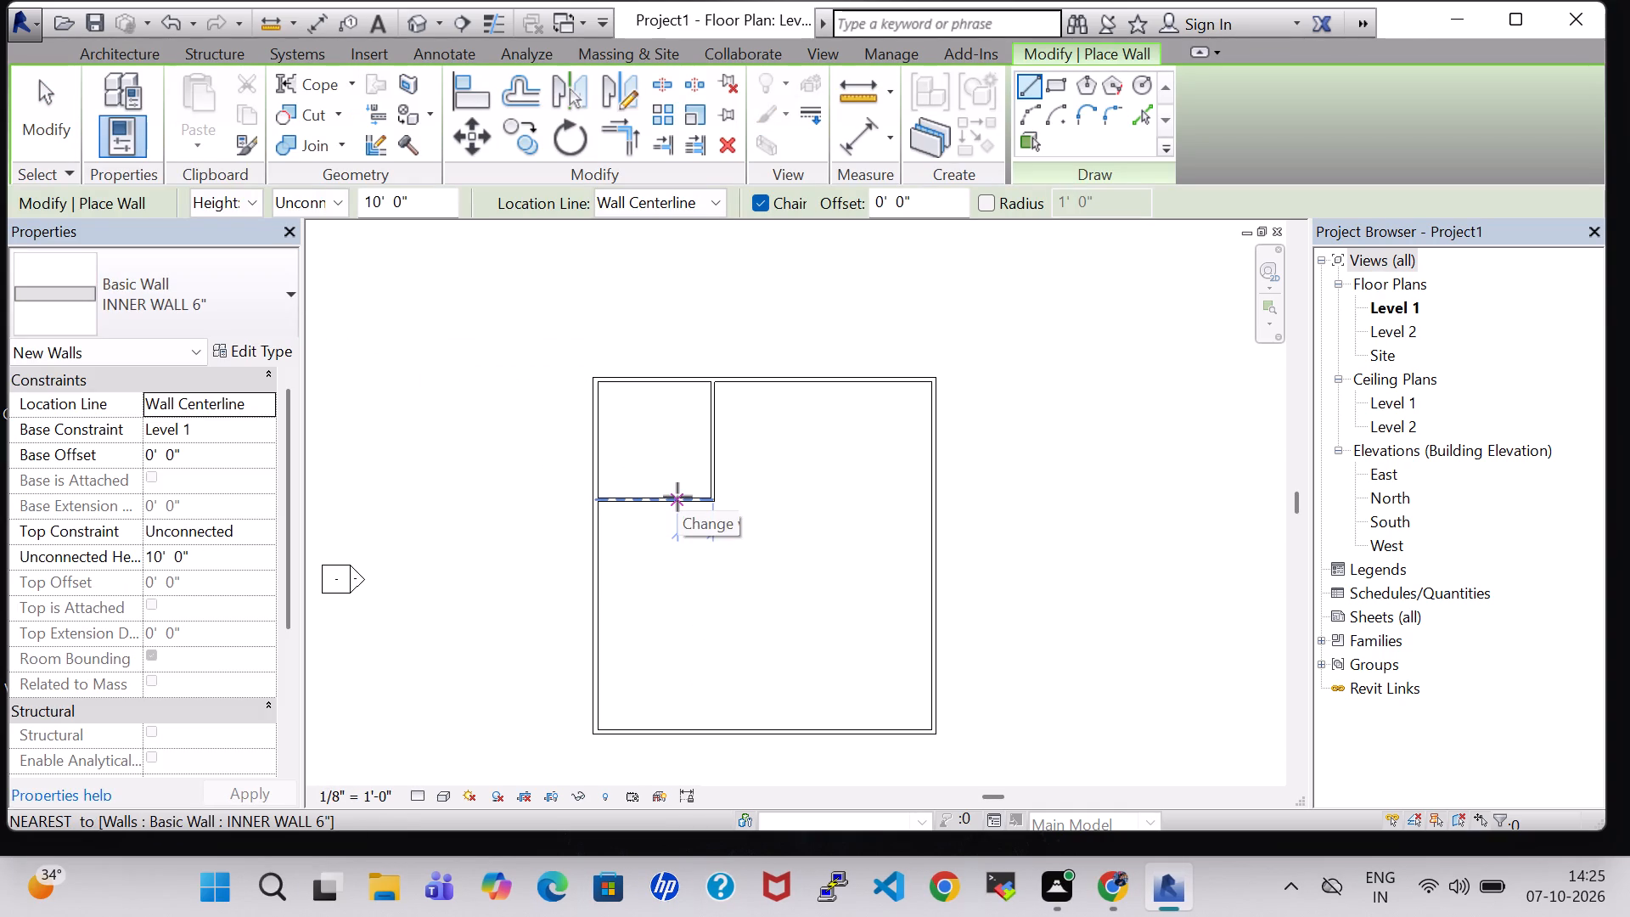
left_click(677, 497)
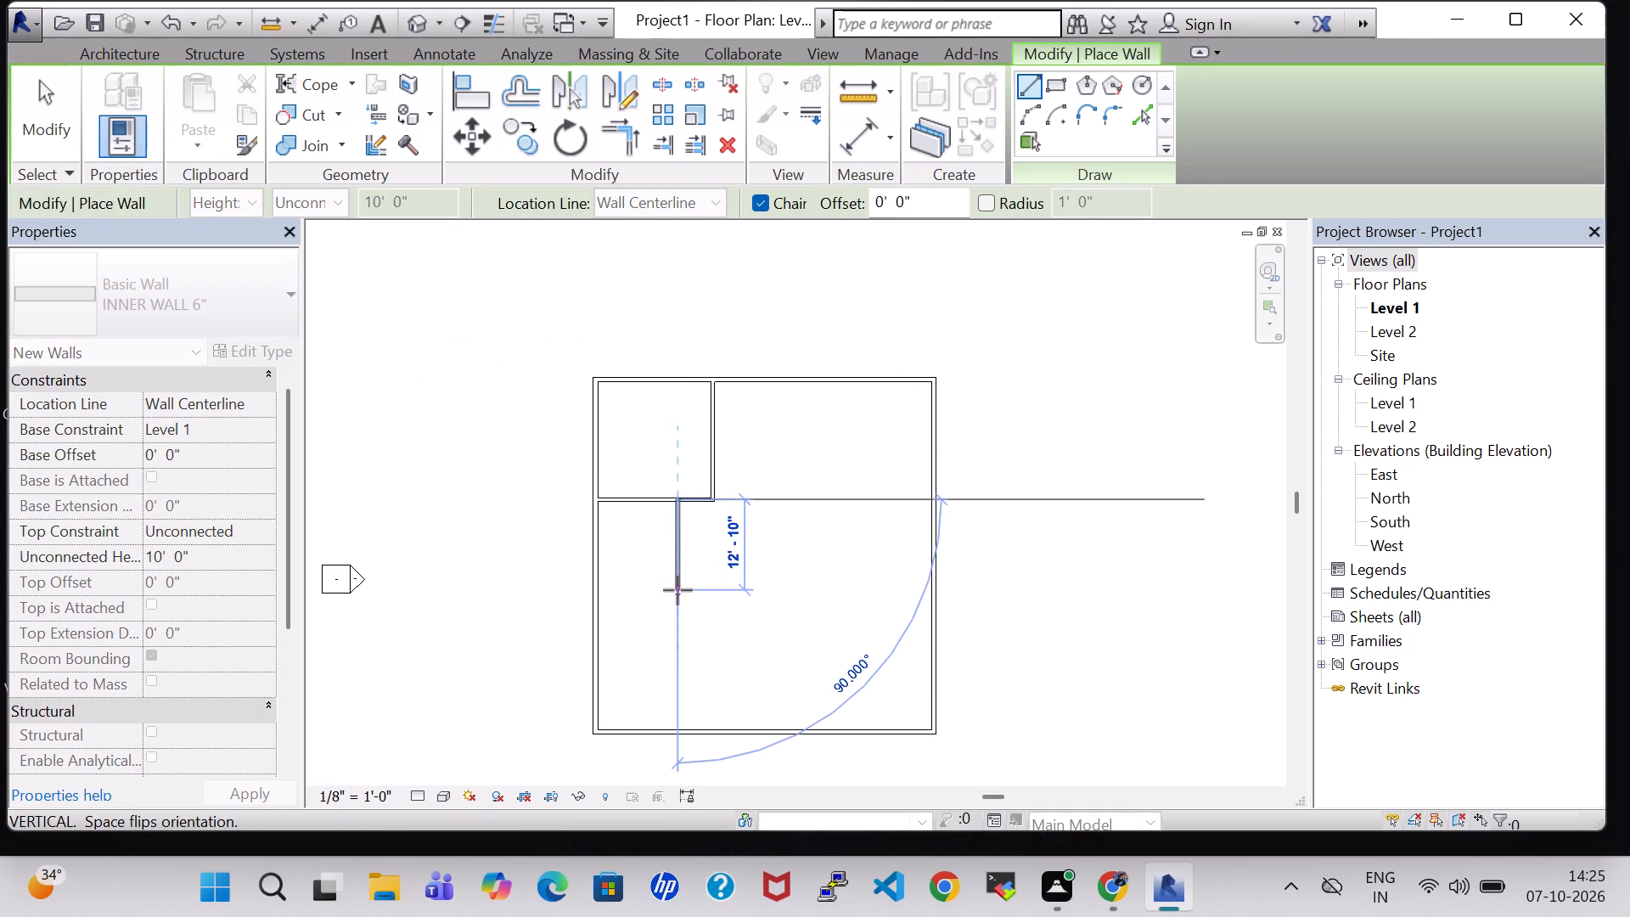
left_click(677, 590)
left_click(589, 597)
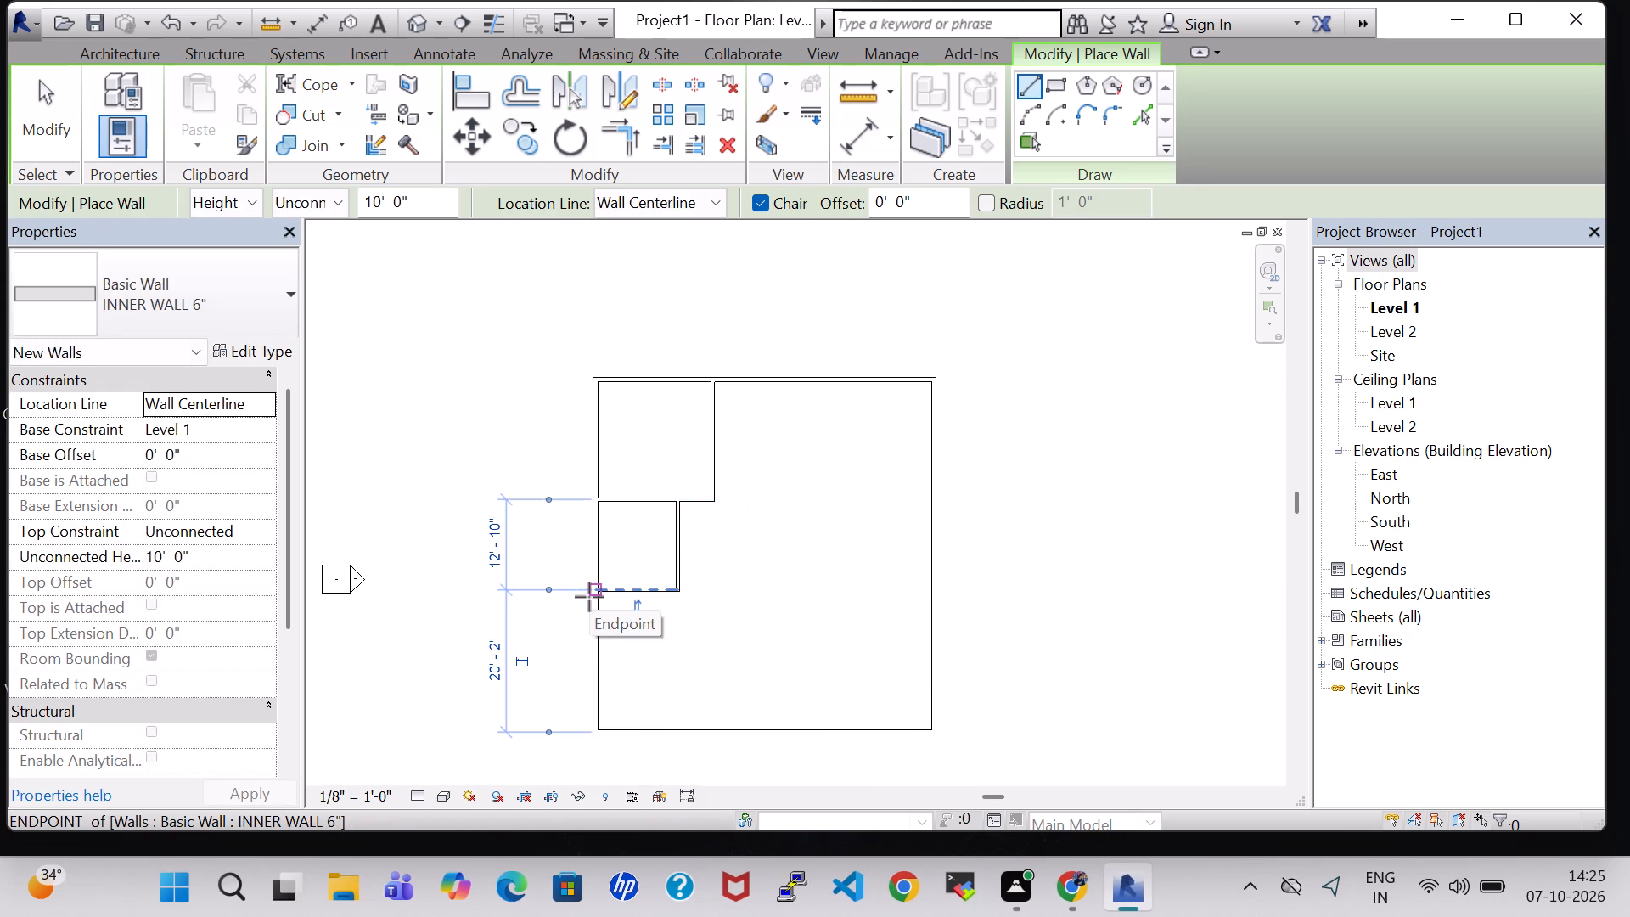
key("Escape")
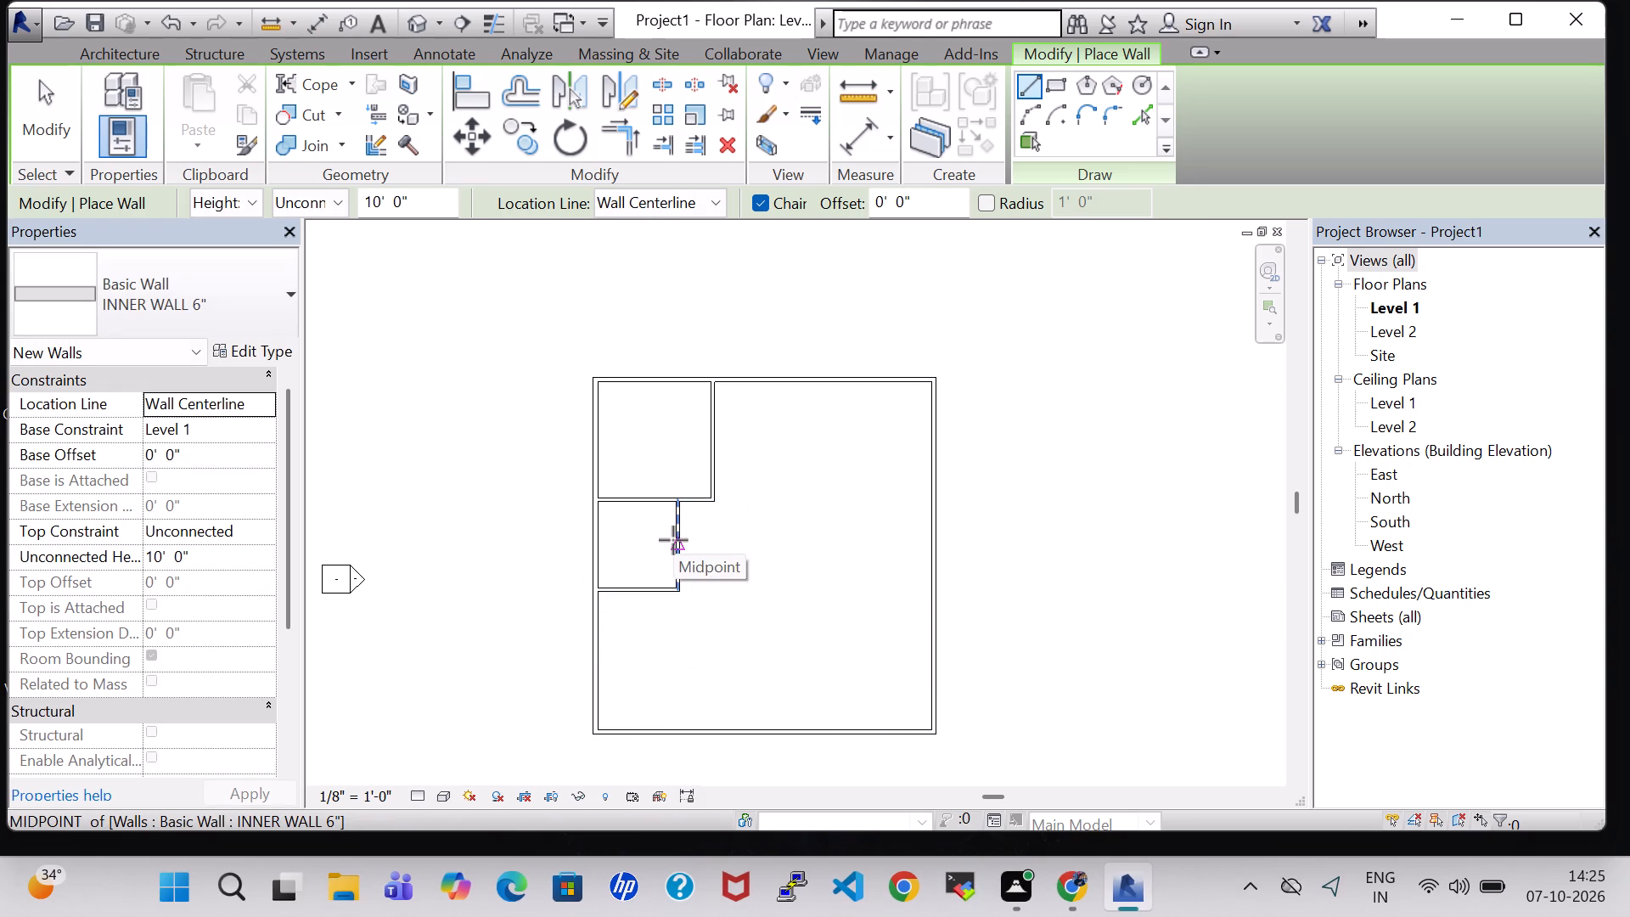
Divide the smaller room with a horizontal INNER WALL 6" from its vertical wall's midpoint to the left outer wall.
left_click(673, 540)
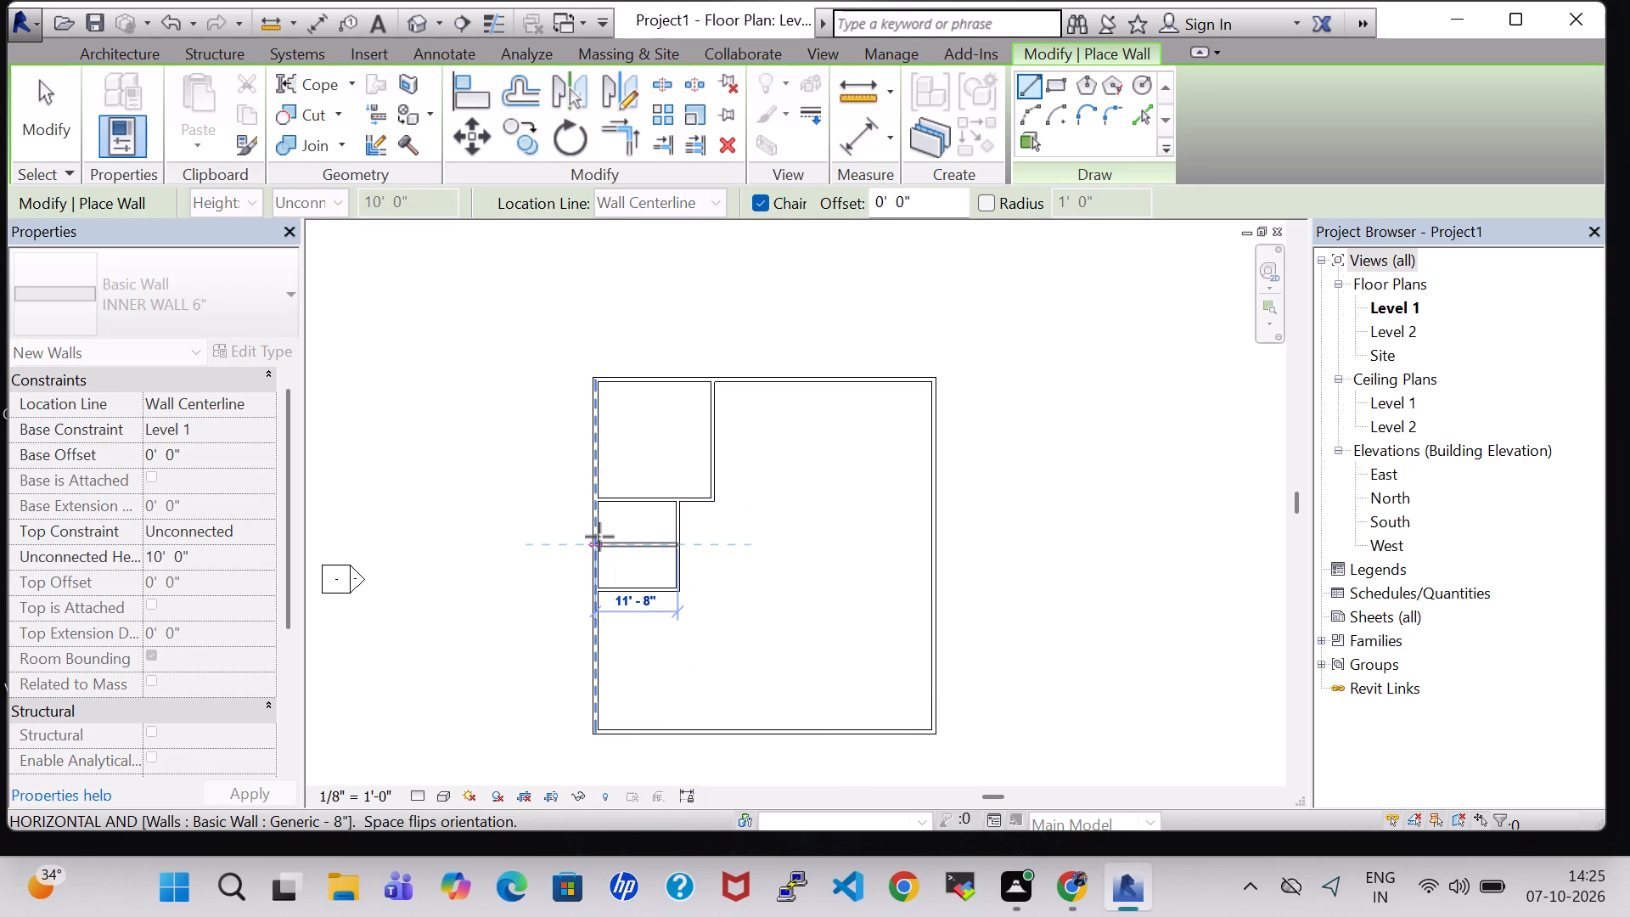
left_click(599, 537)
key("Escape")
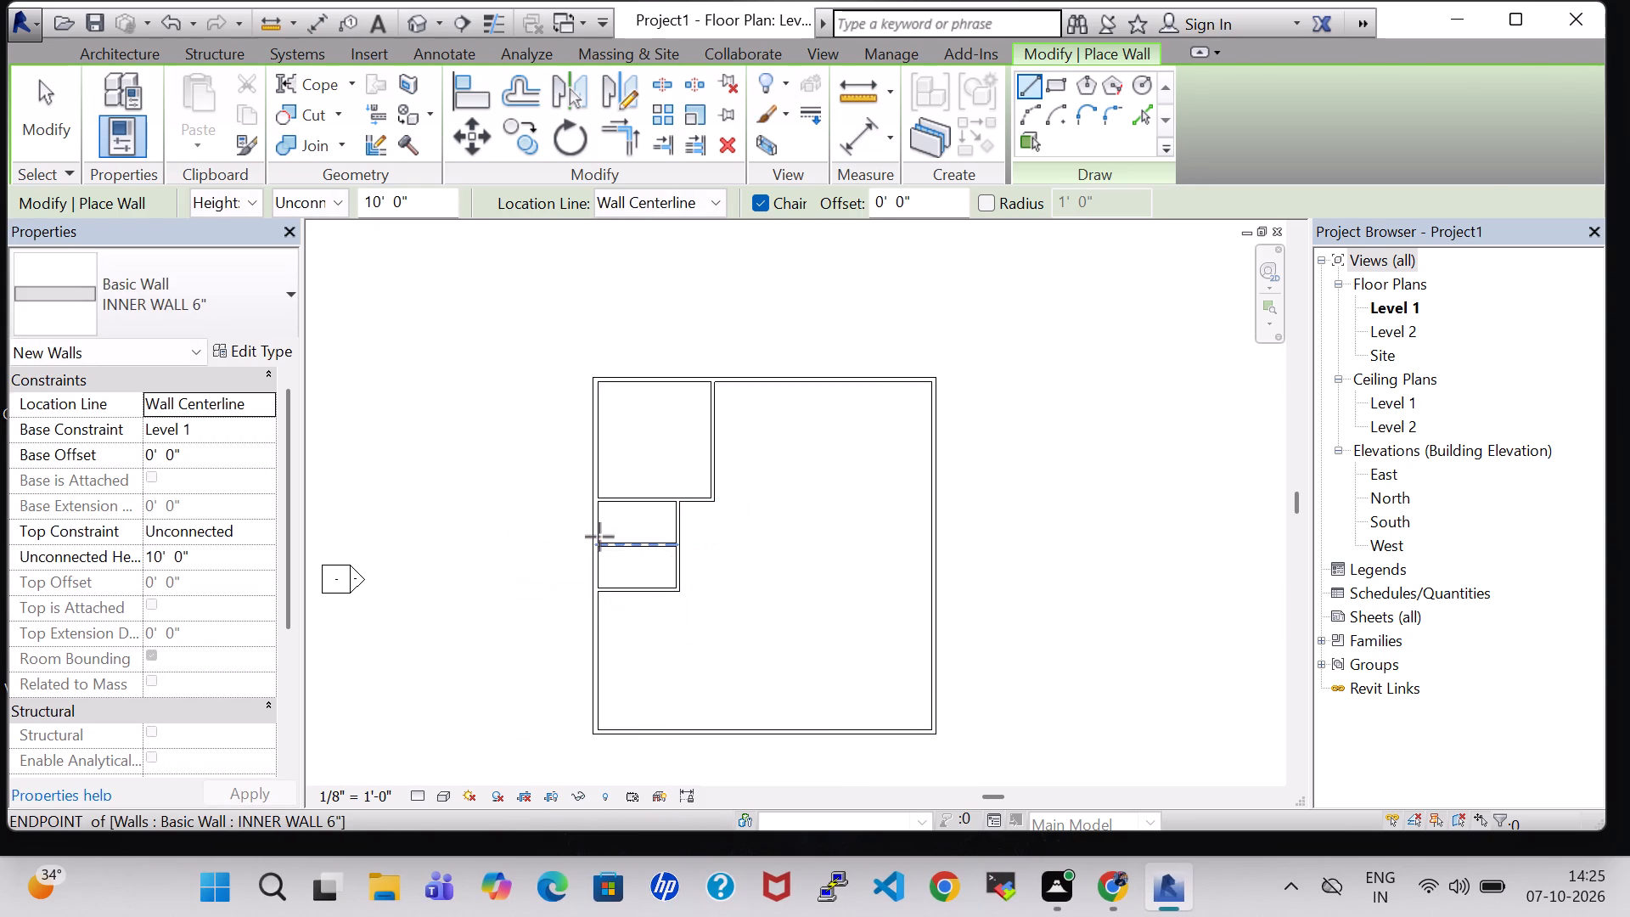
key("Escape")
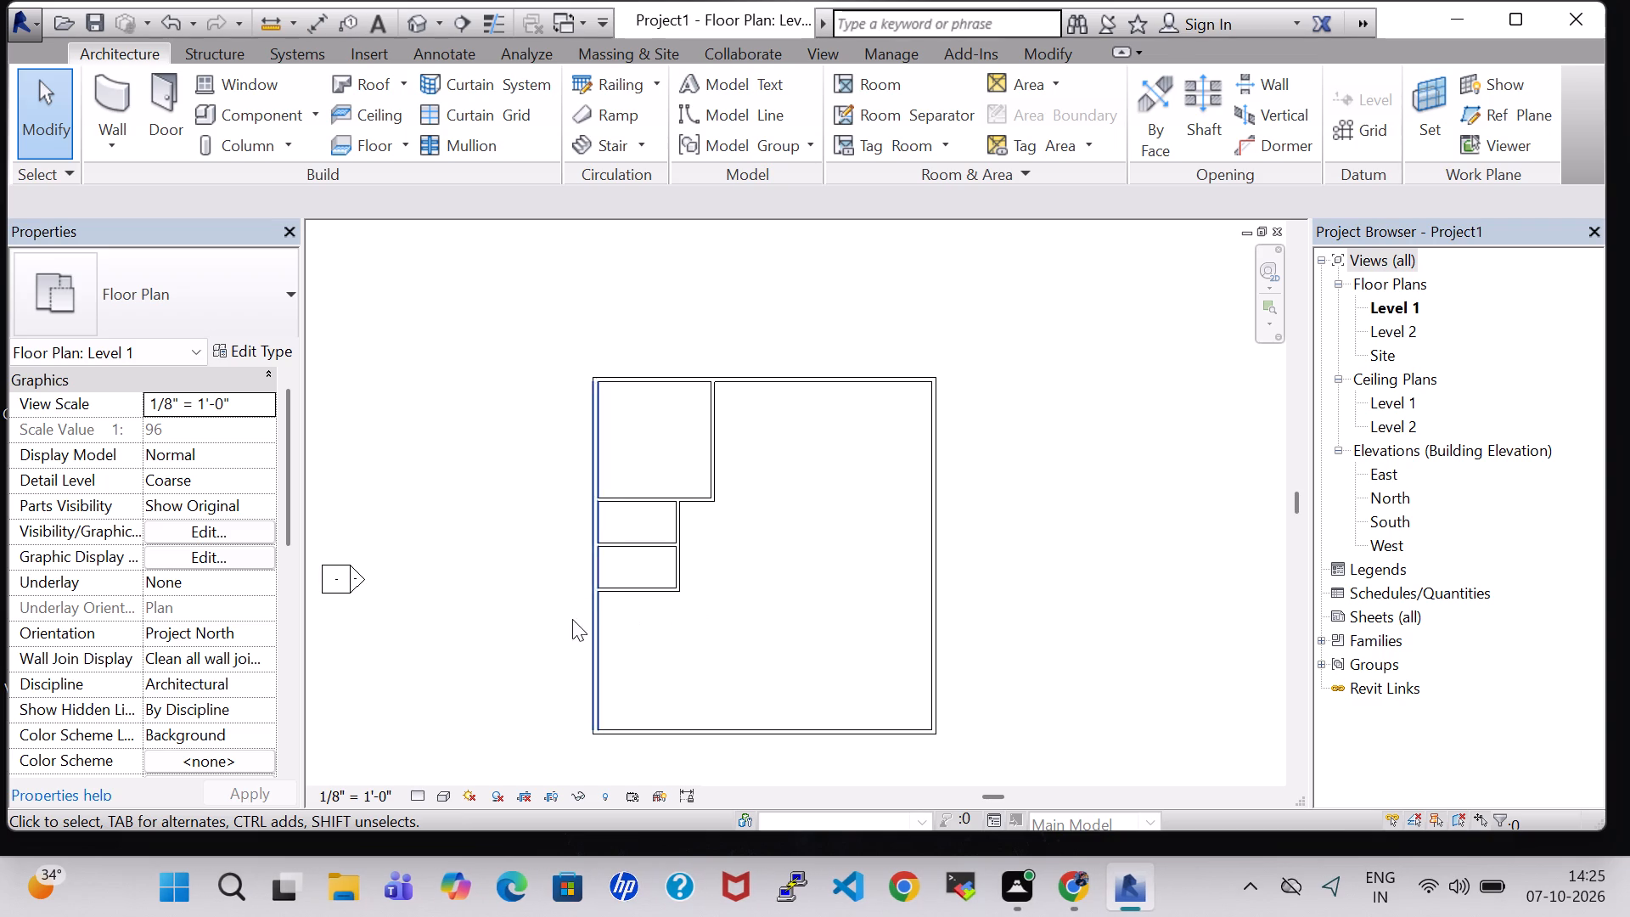
Draw a horizontal INNER WALL 6" about 26'-7" long from the left outer wall, about 5'-10" below the divided room.
left_click(110, 98)
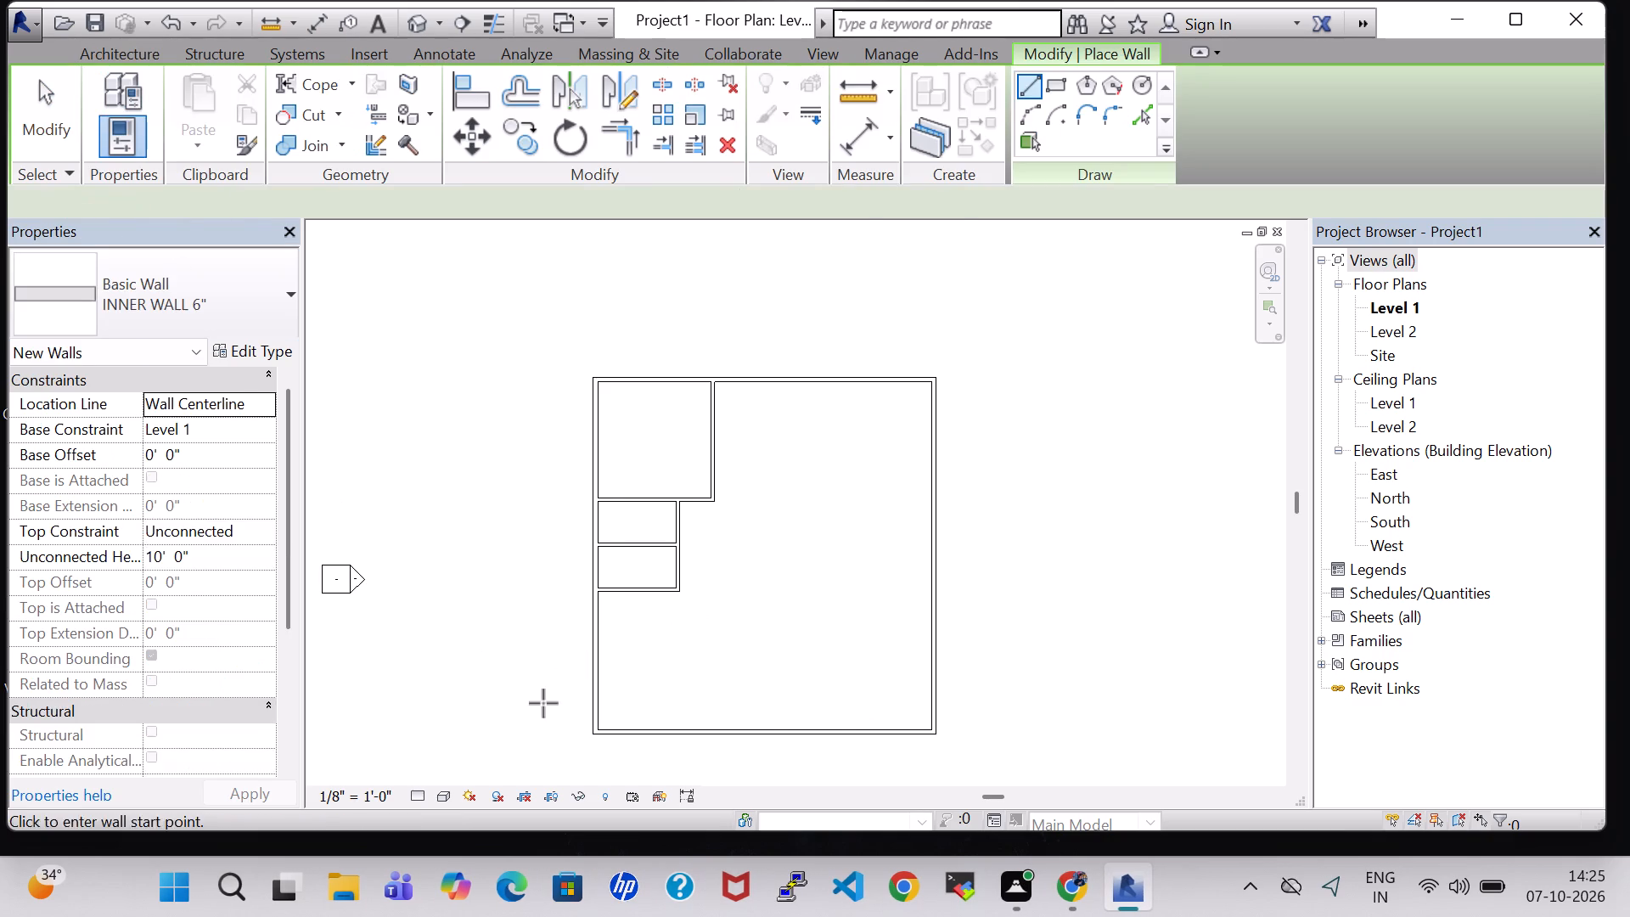
left_click(598, 631)
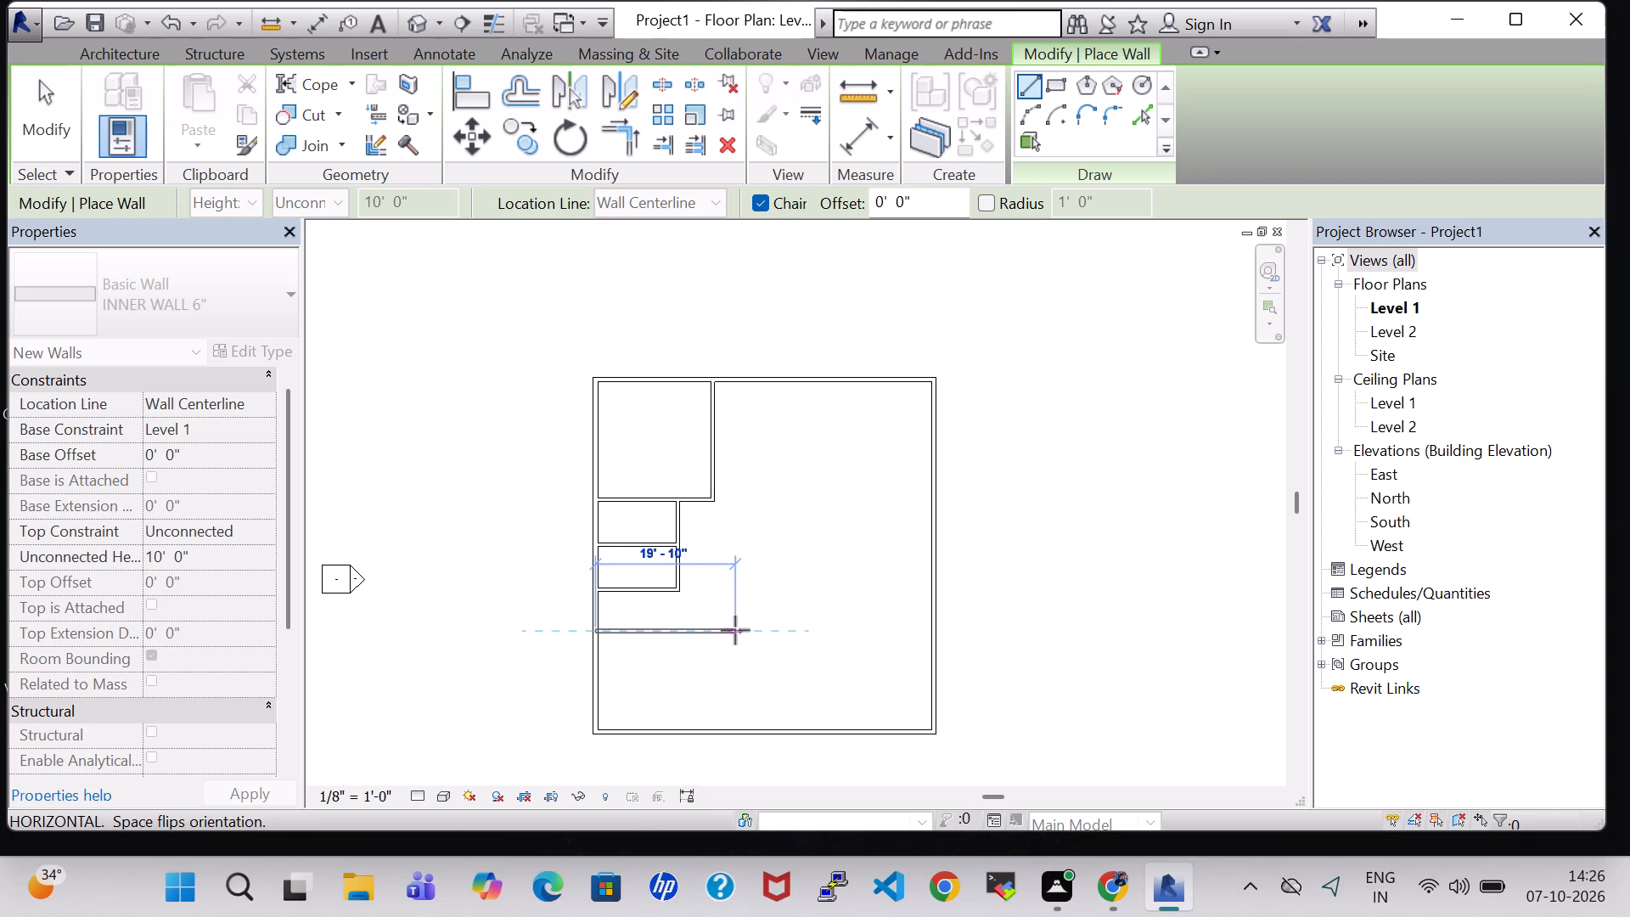
left_click(783, 627)
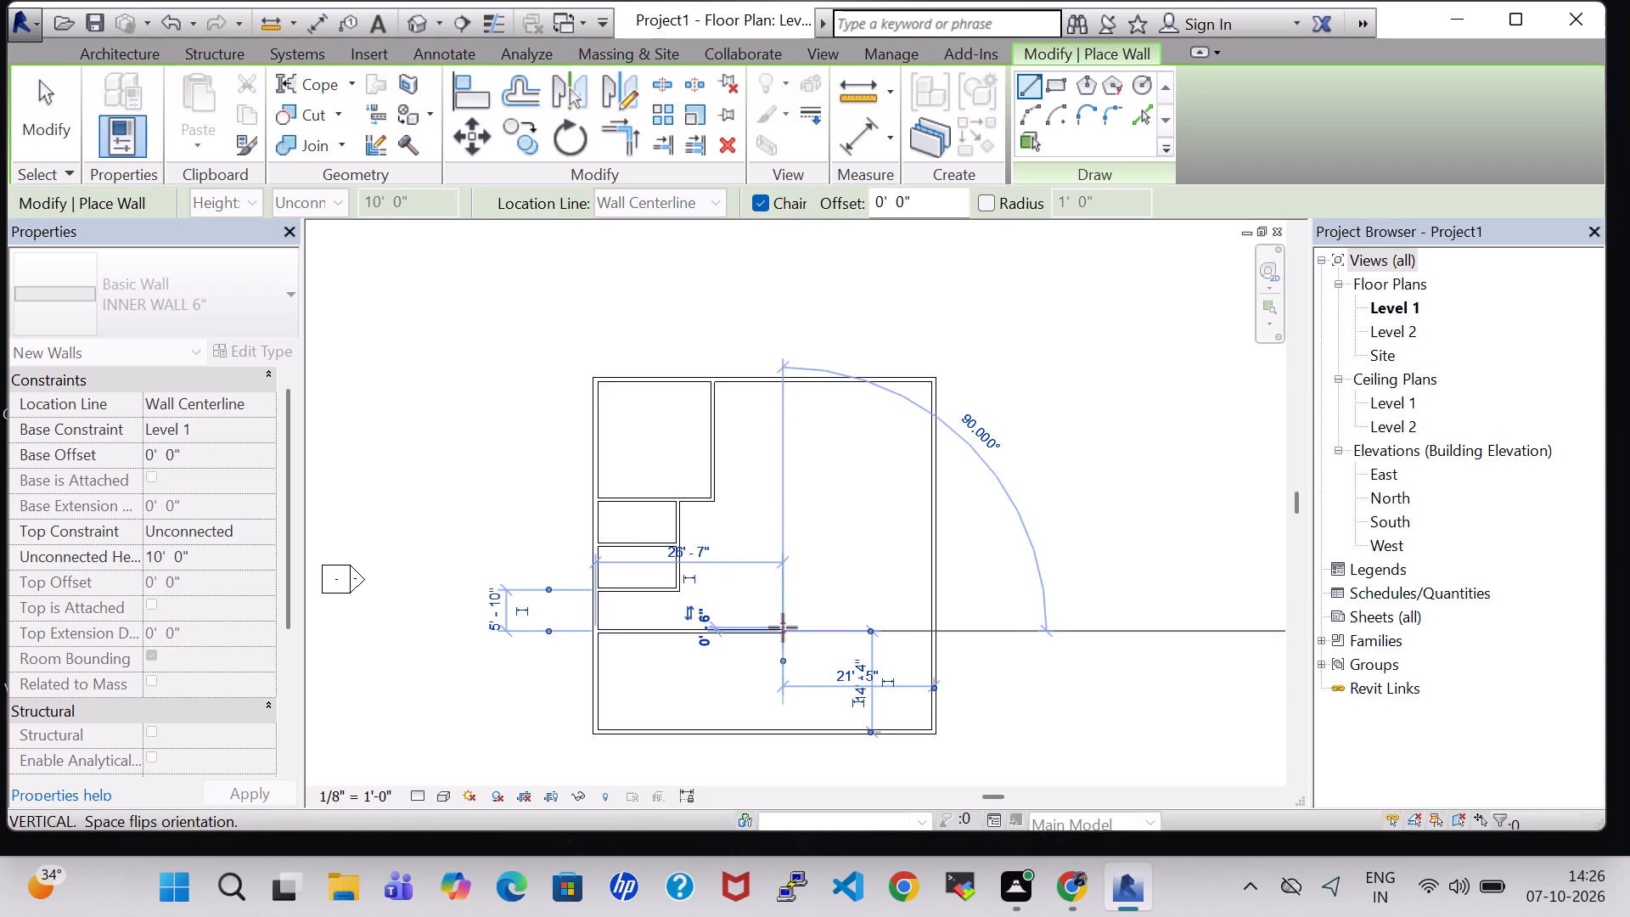
key("Escape")
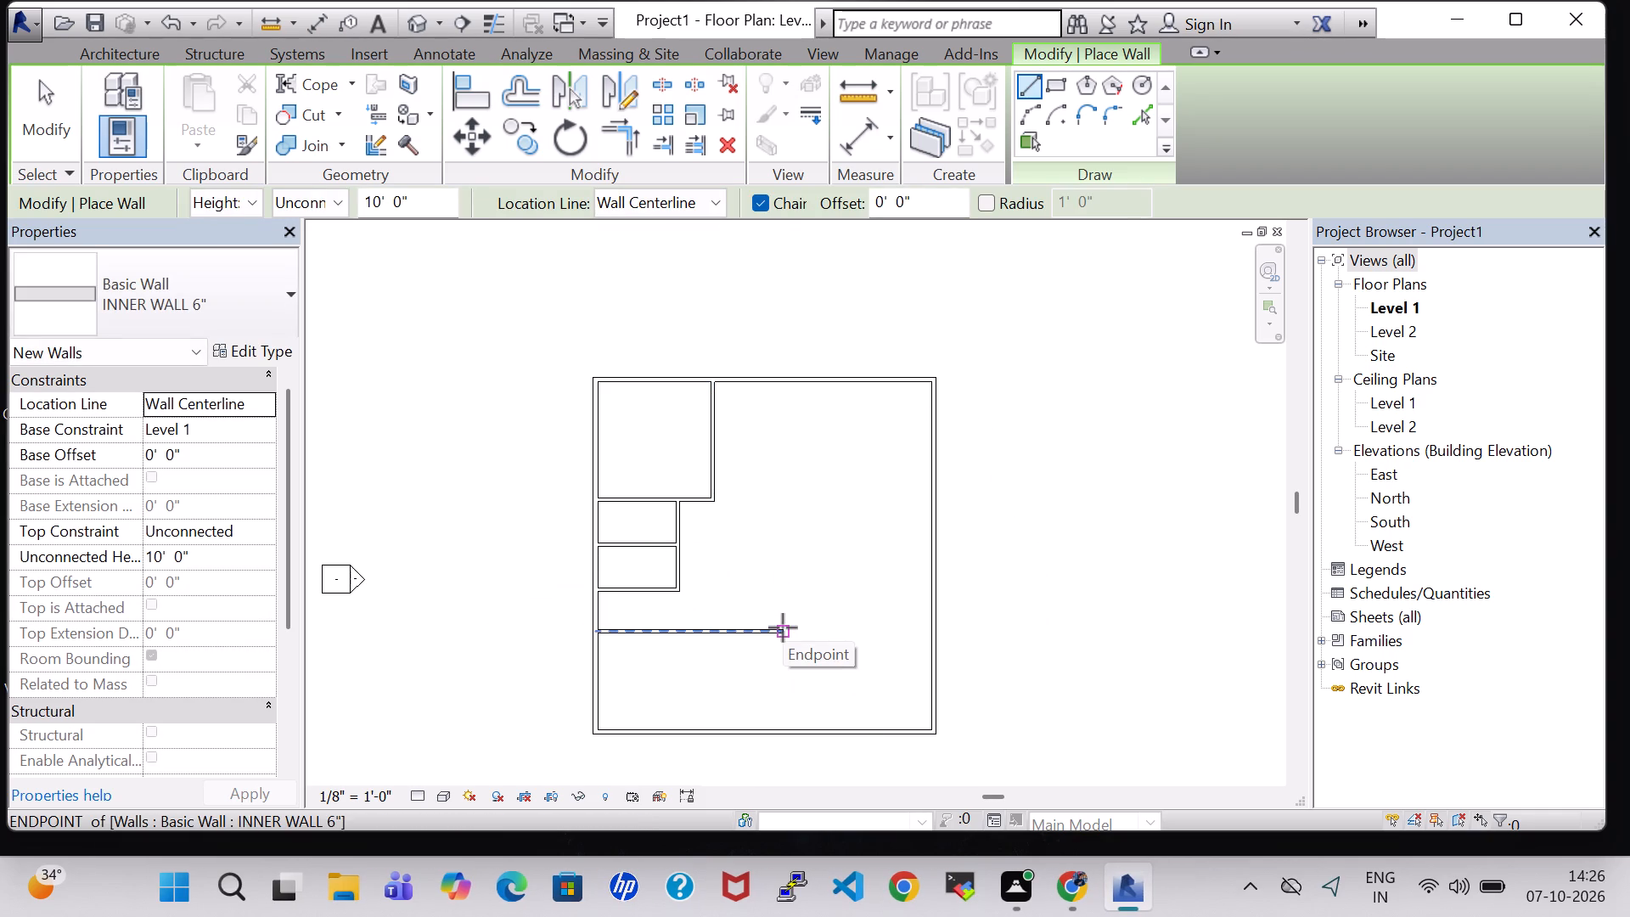
Nudge the new horizontal inner wall leftward until it is about 19'-1" long.
key("Left")
key("Left")
key("Left")
key("Left")
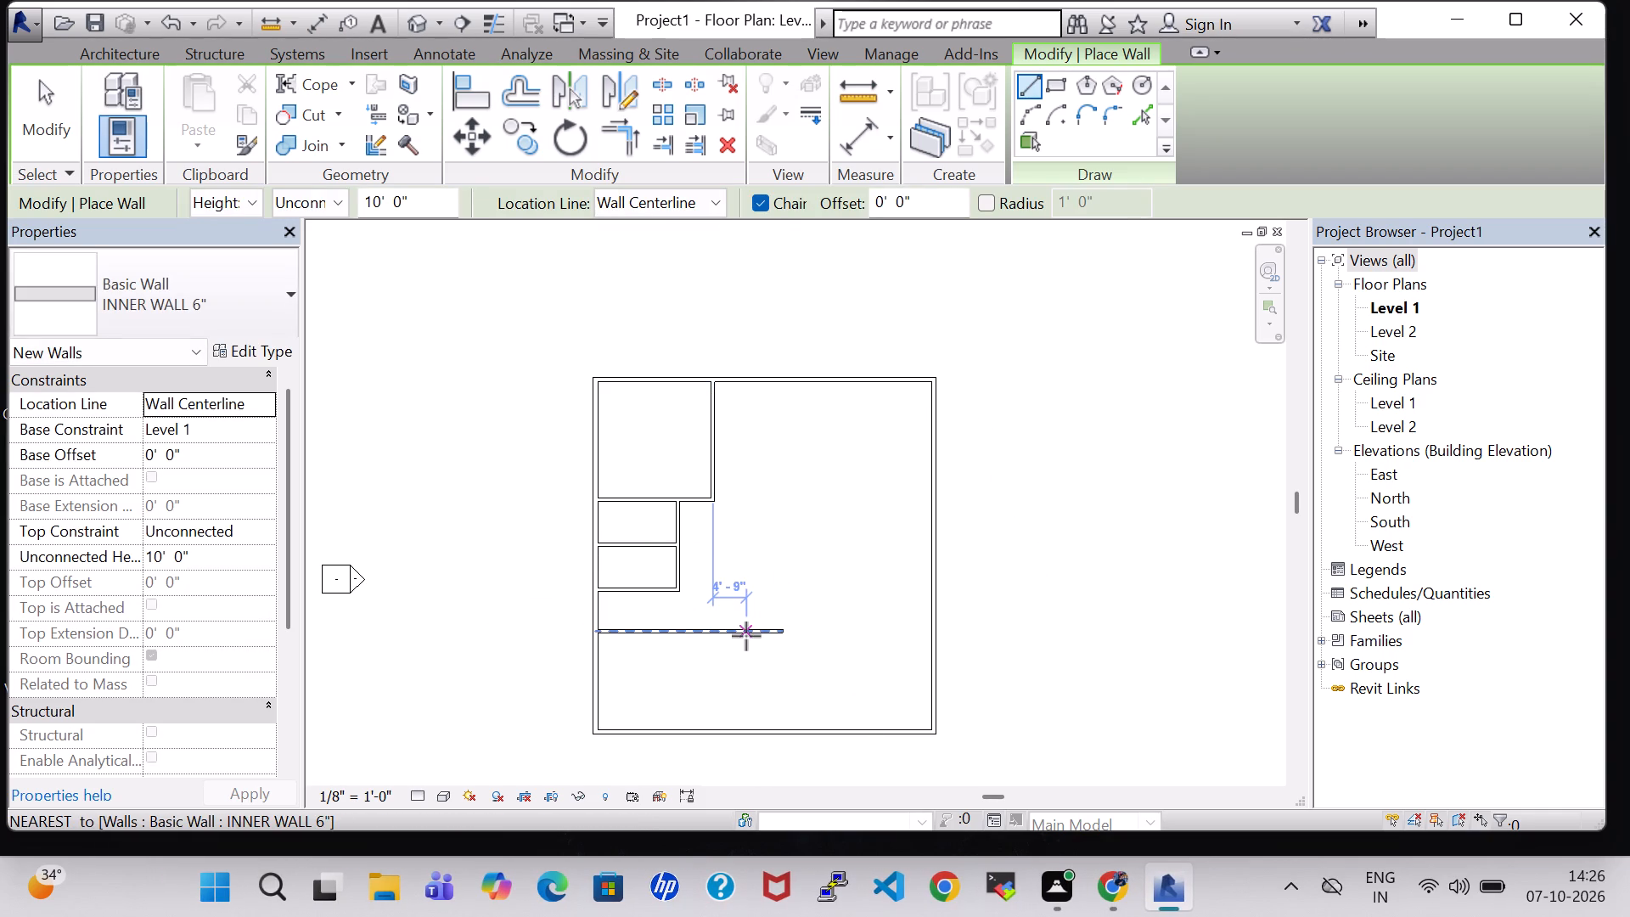
key("Escape")
left_click(754, 636)
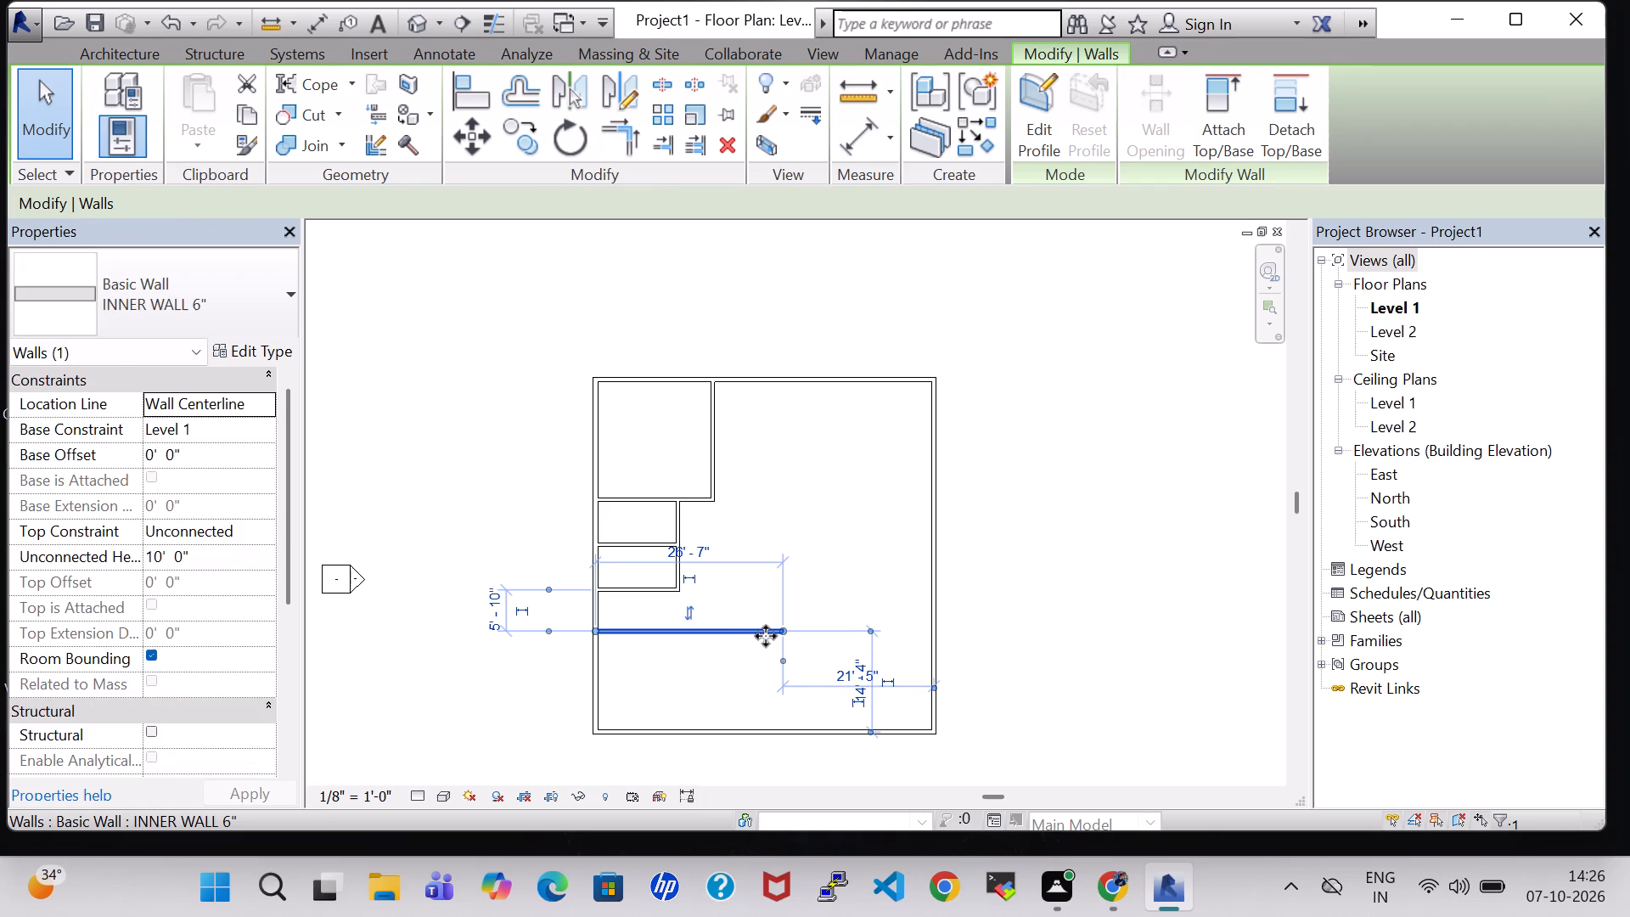
key("Left")
key("Left")
key("Left")
key("Left")
key("Left")
key("Left")
key("Left")
key("Left")
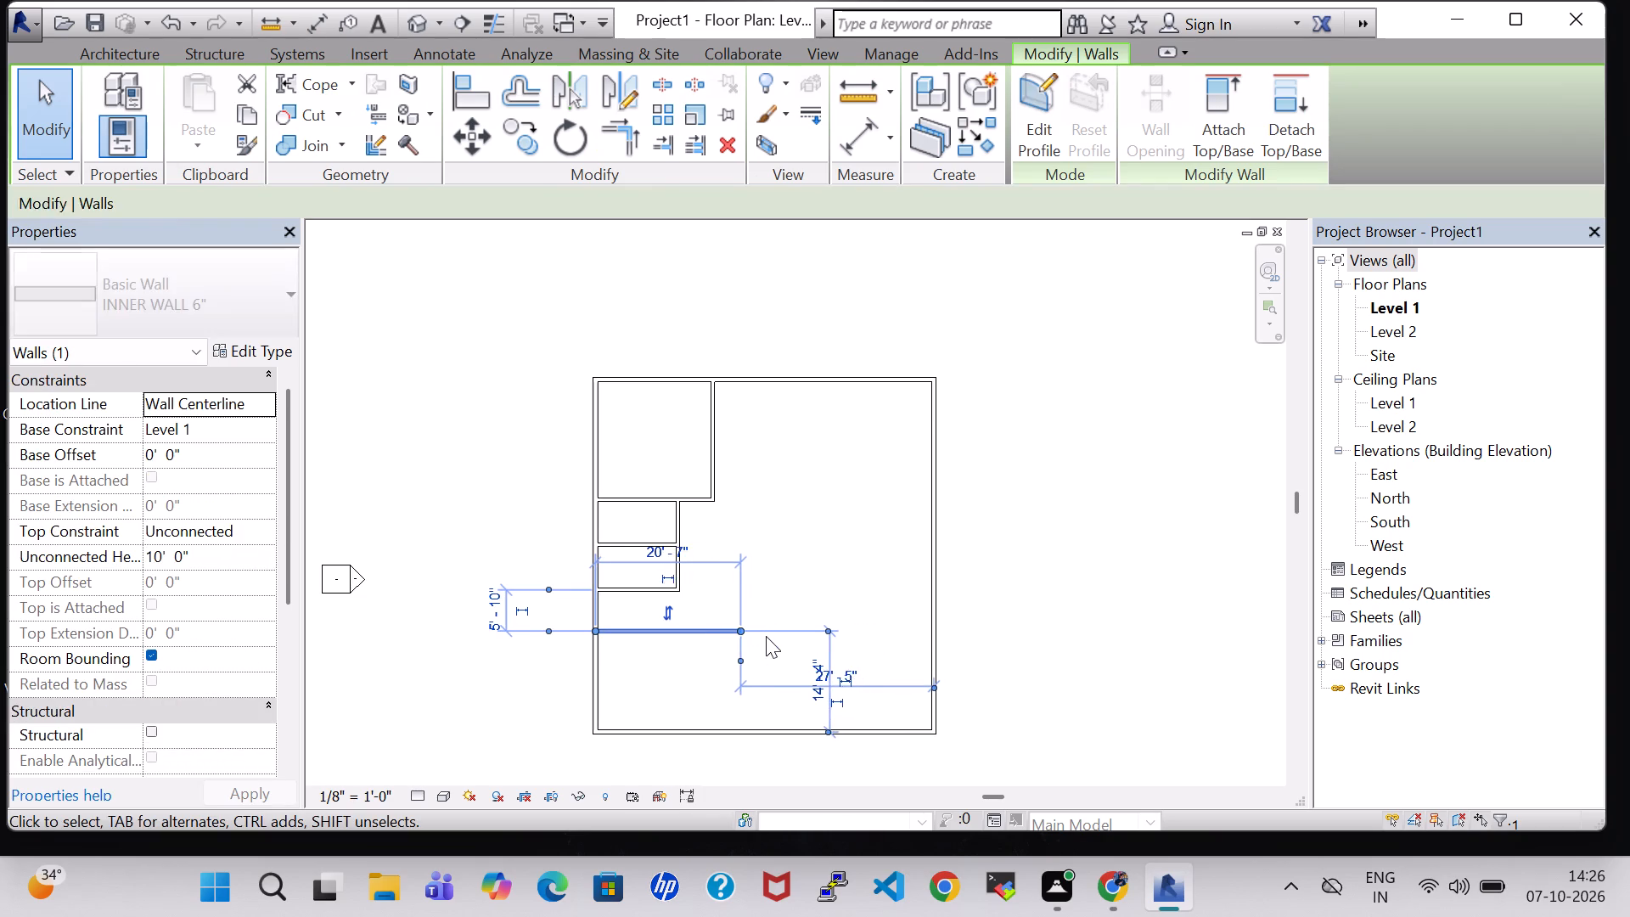
key("Left")
key("Left")
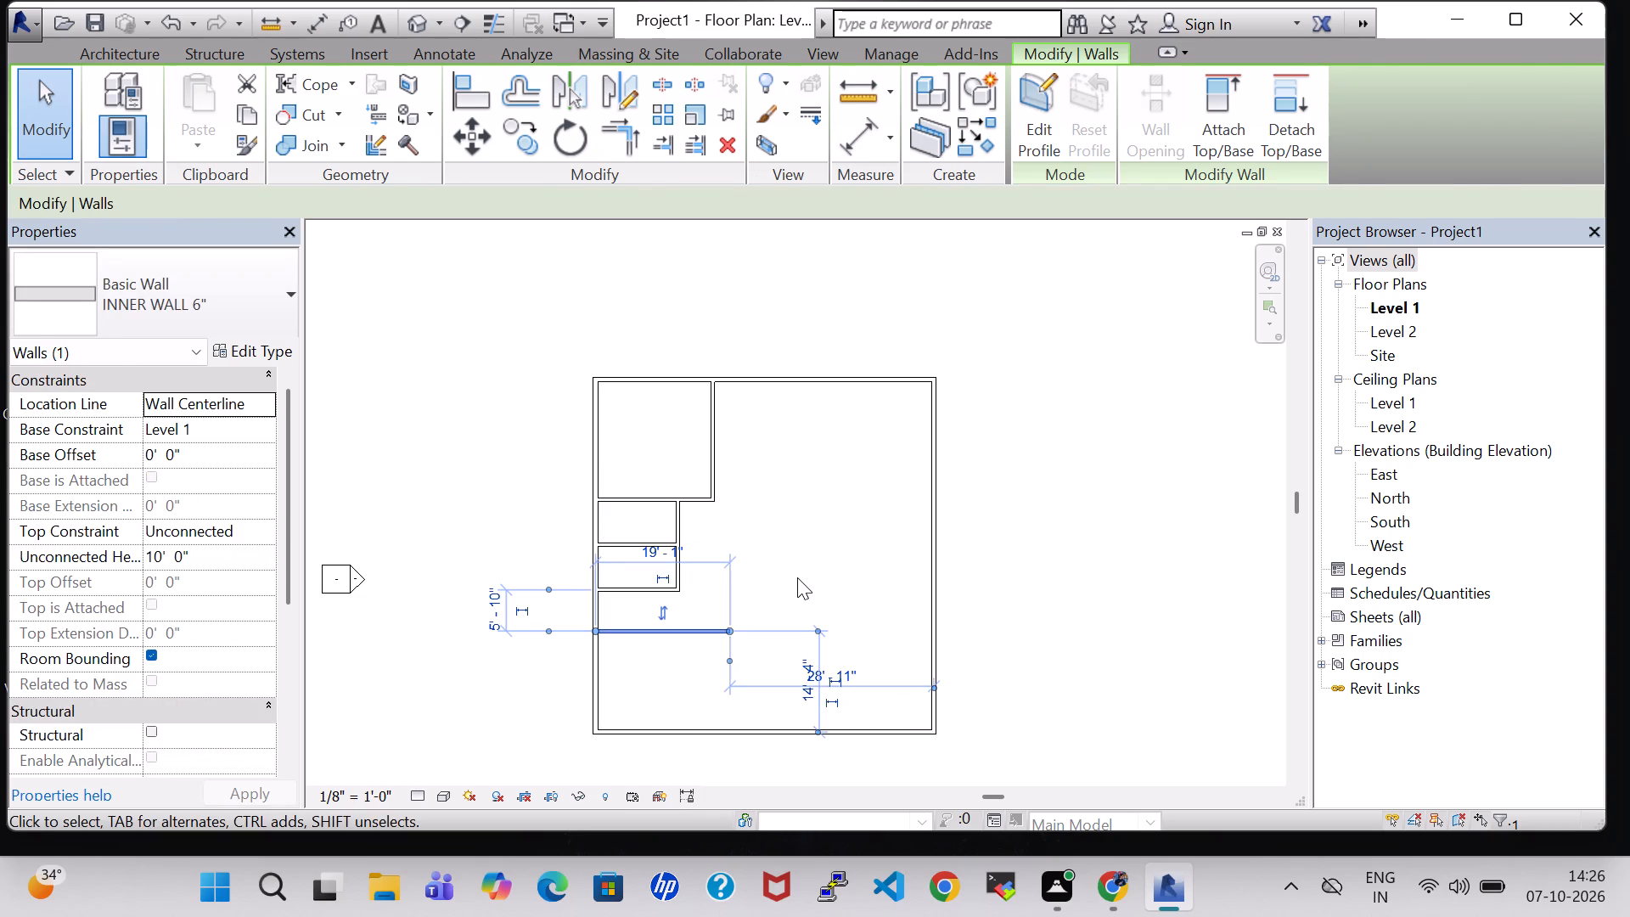
left_click(797, 577)
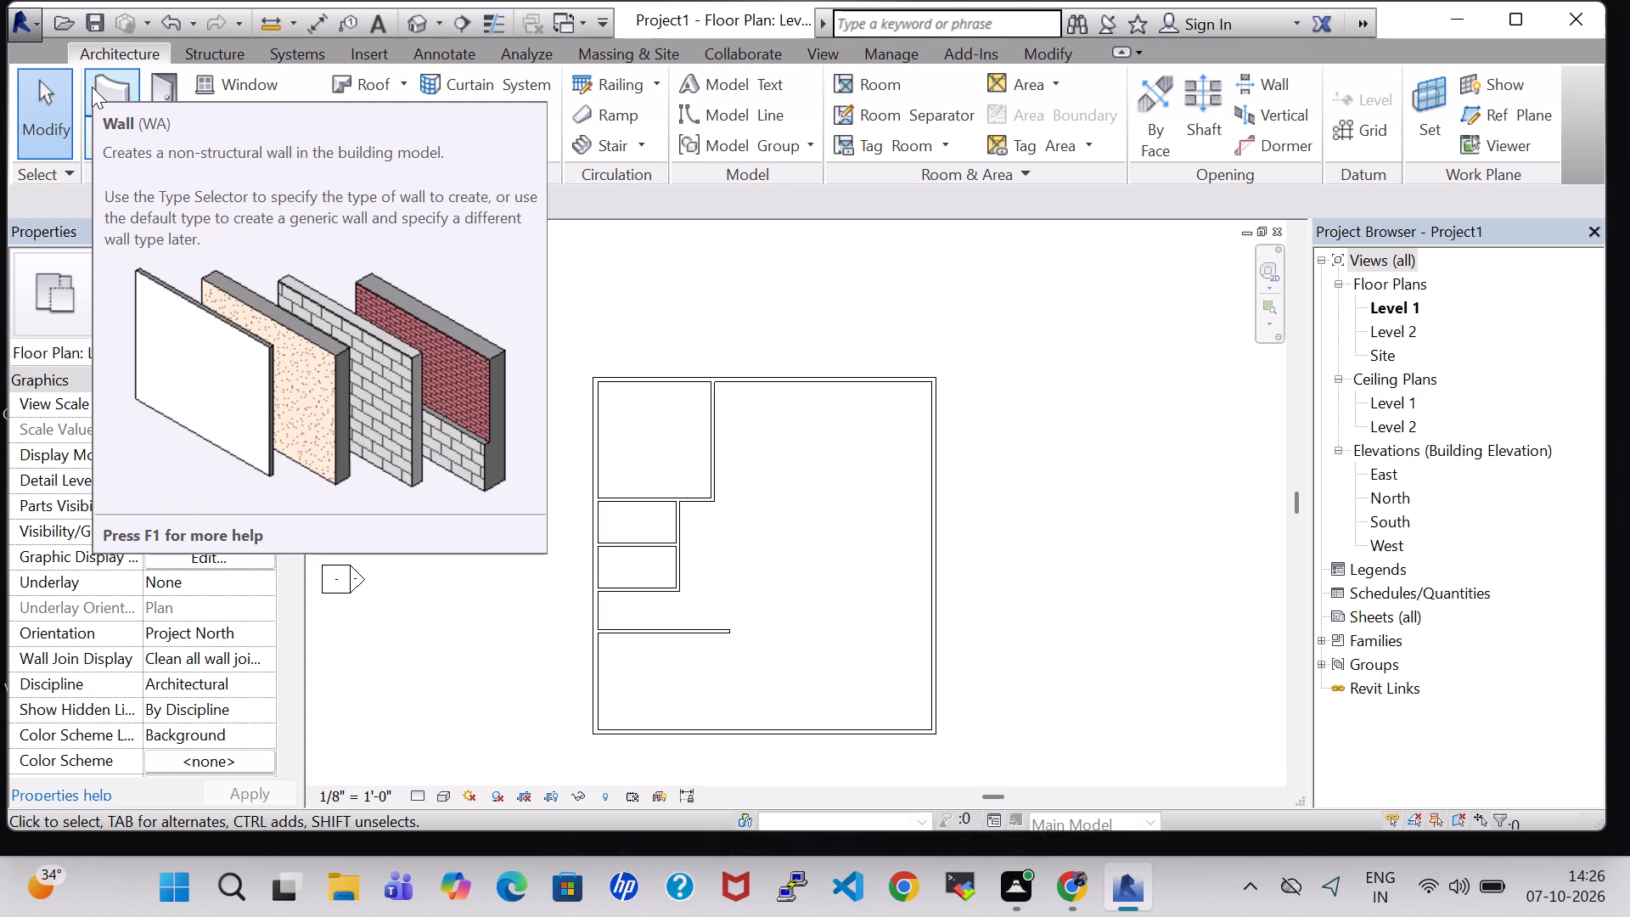
Draw a vertical INNER WALL 6" from the shortened wall's free end down to the bottom outer wall, closing the lower-left room.
left_click(91, 93)
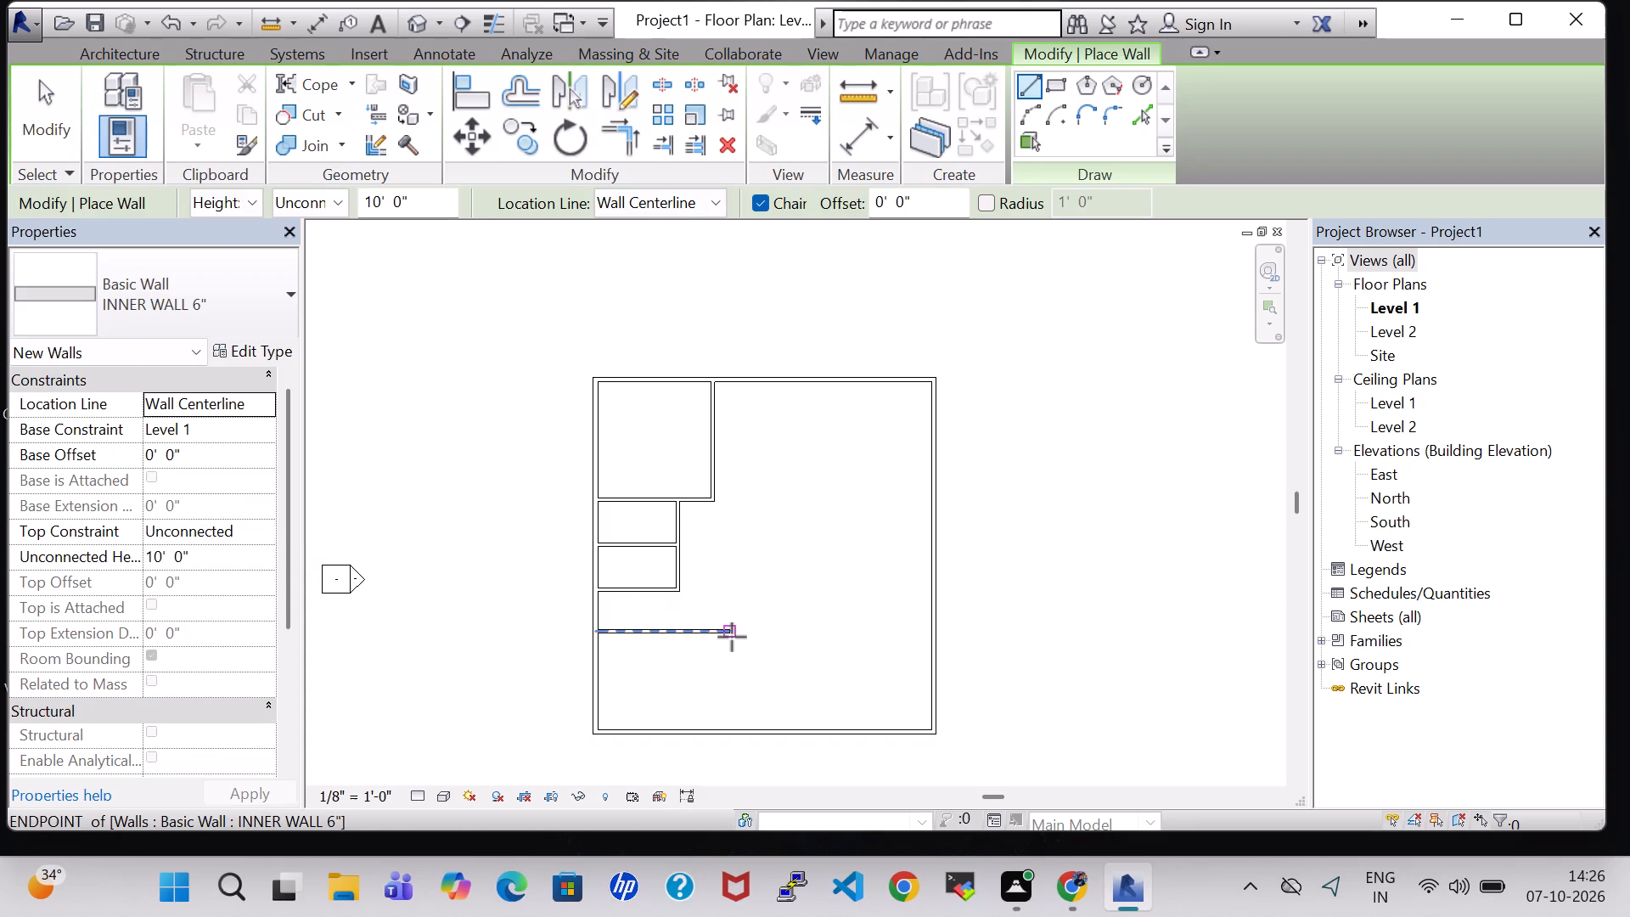
left_click(732, 637)
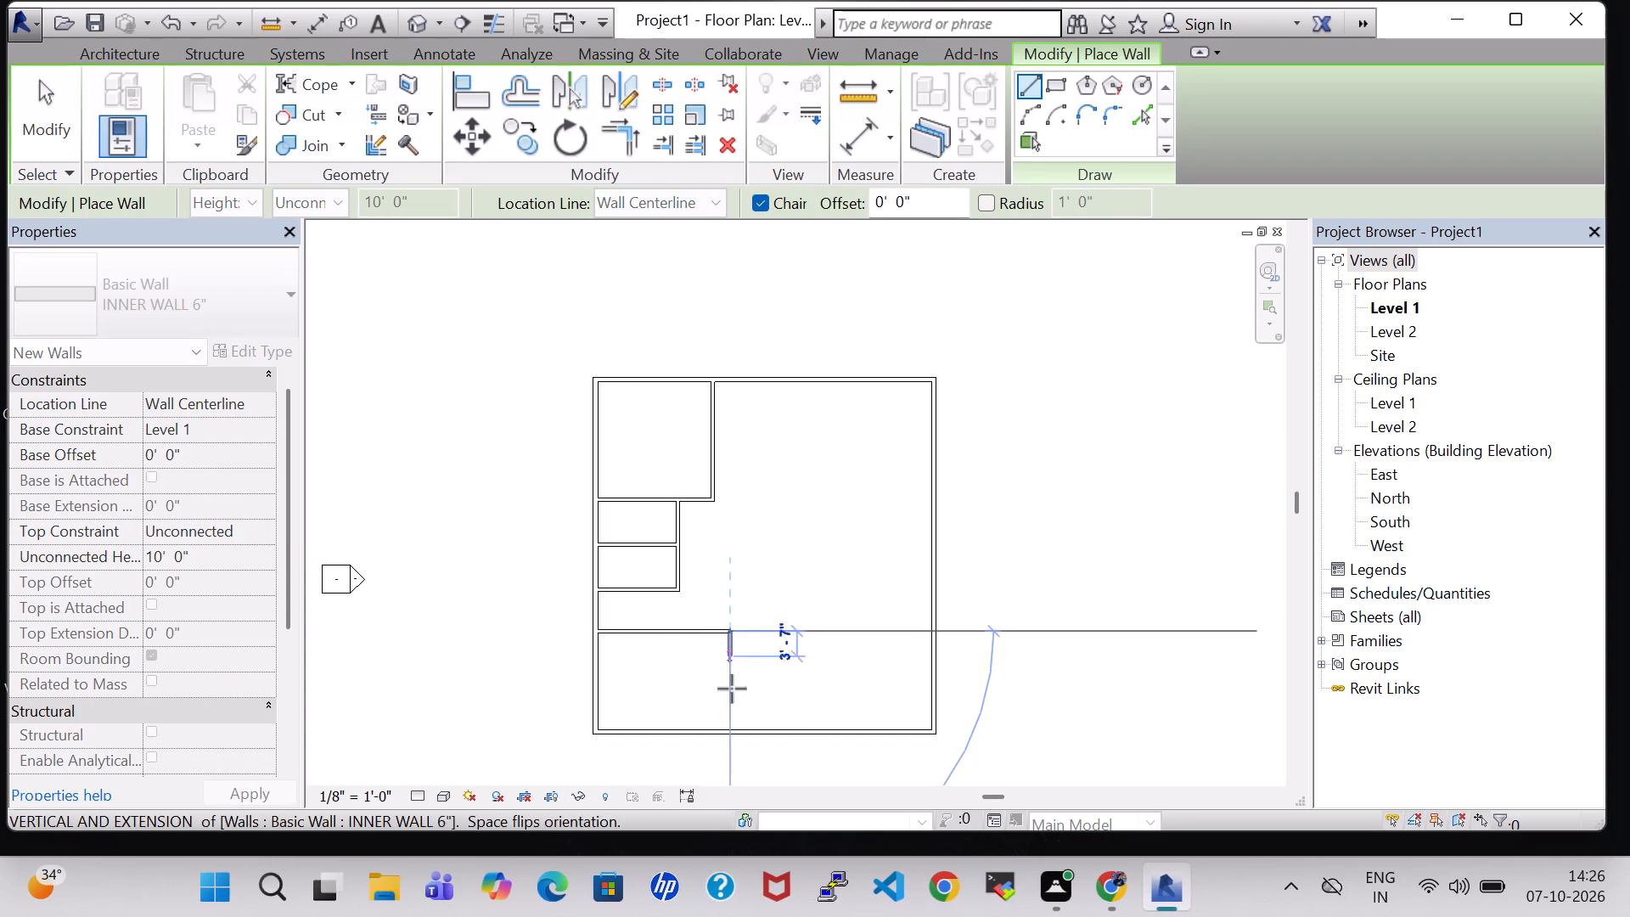
left_click(732, 730)
key("Escape")
key("Escape")
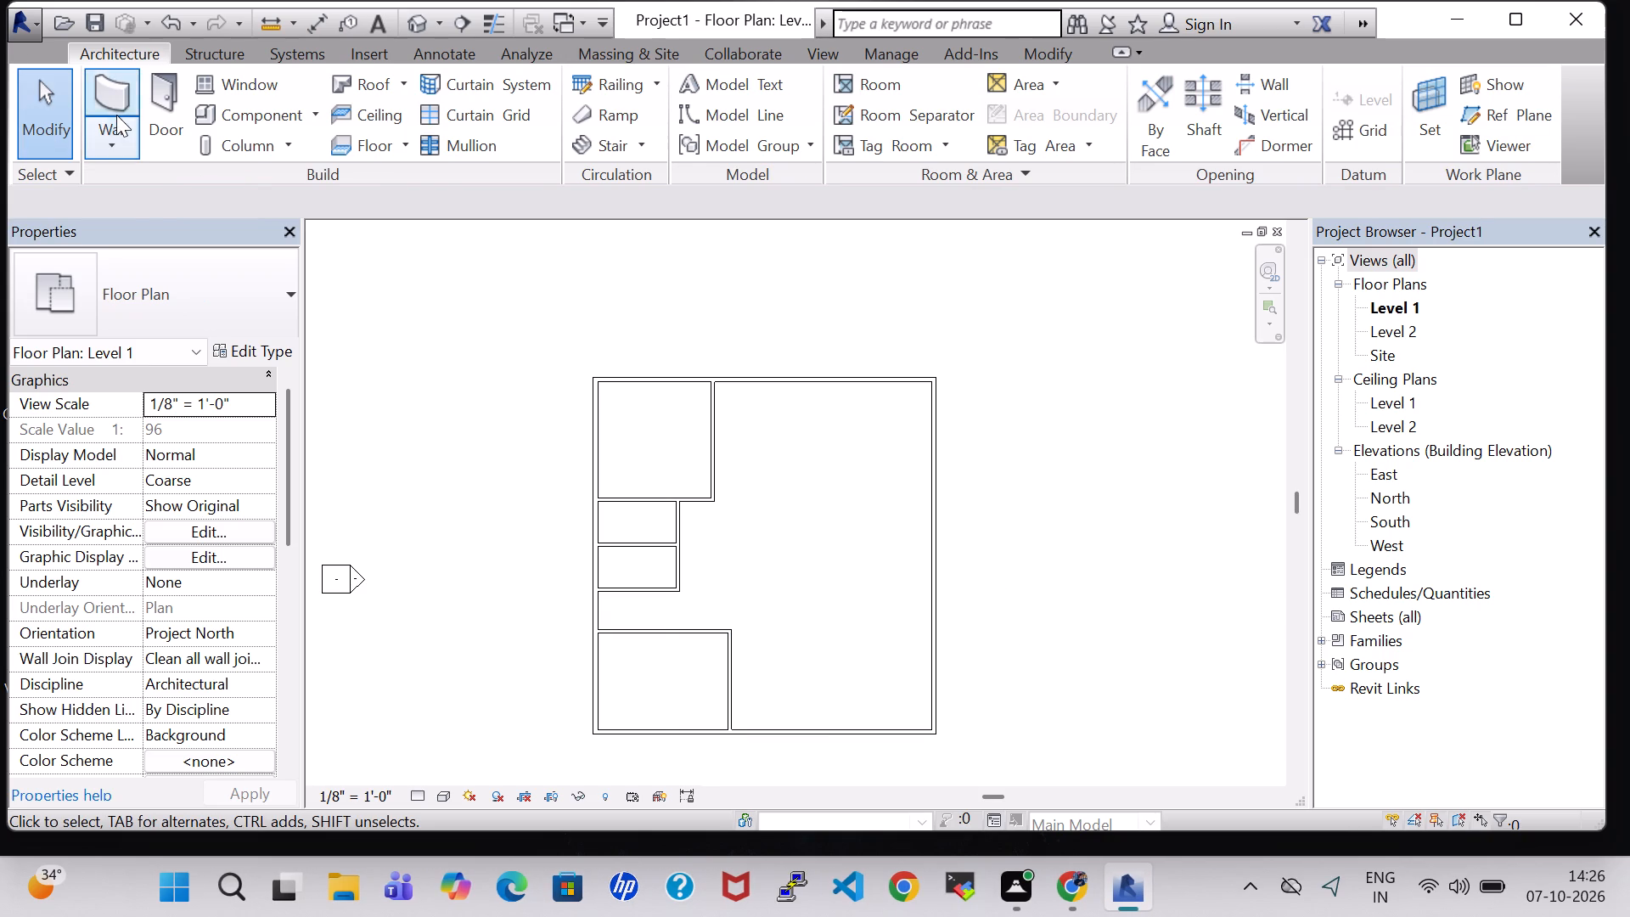
Enclose a second bottom room with an INNER WALL 6" running about 17'-7" right from the lower-left room's corner, turning down to the bottom outer wall.
left_click(98, 90)
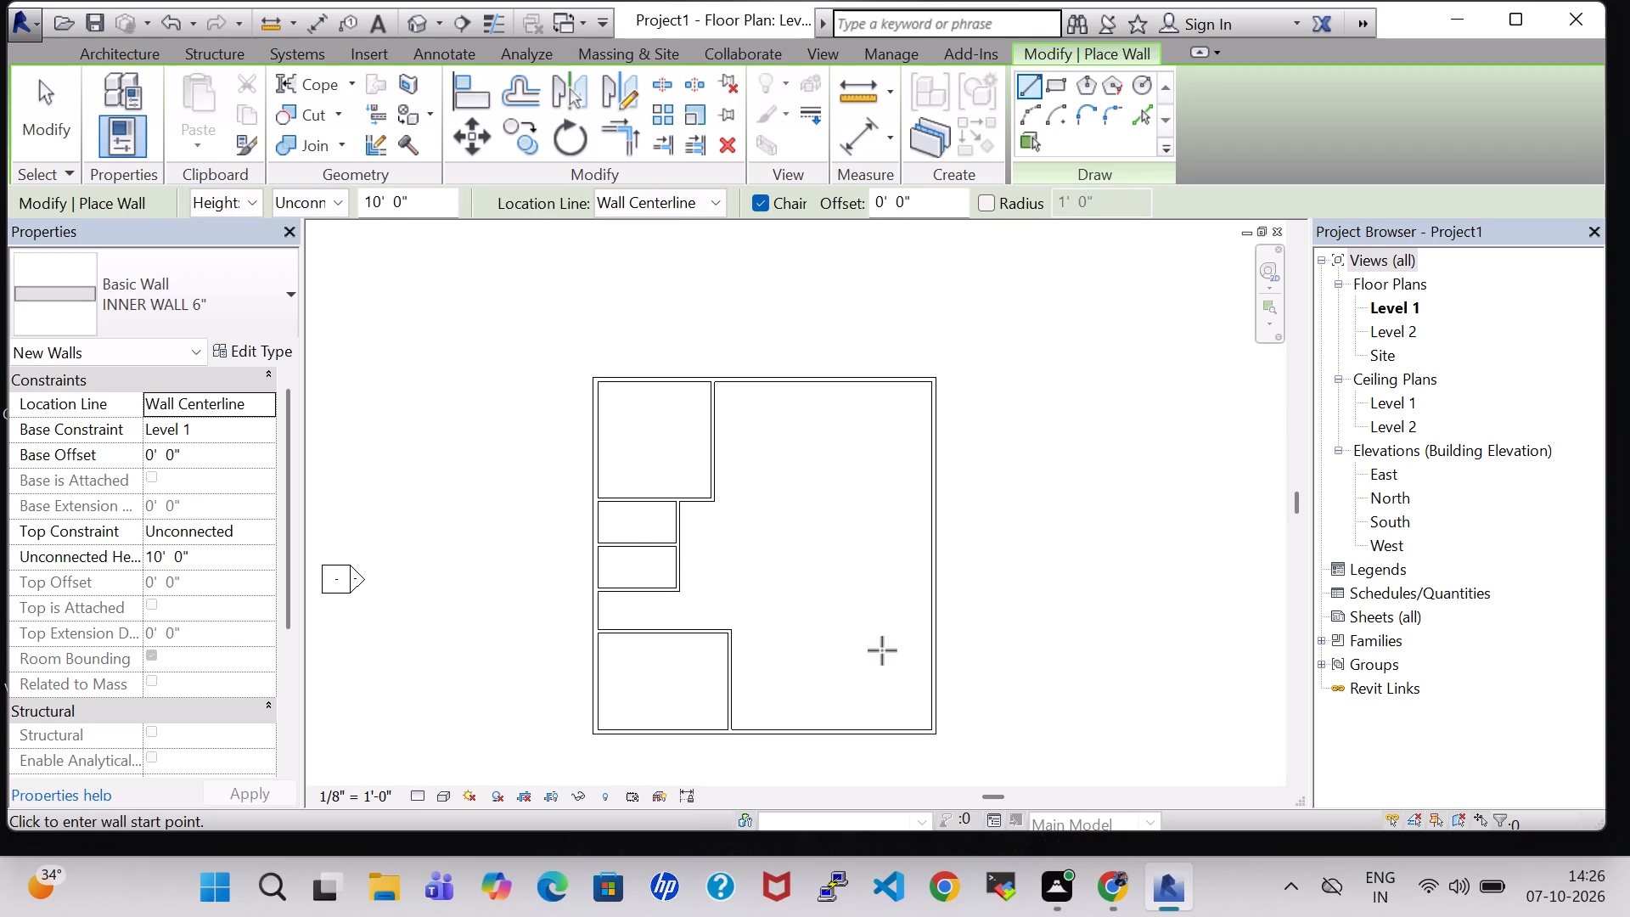
left_click(730, 628)
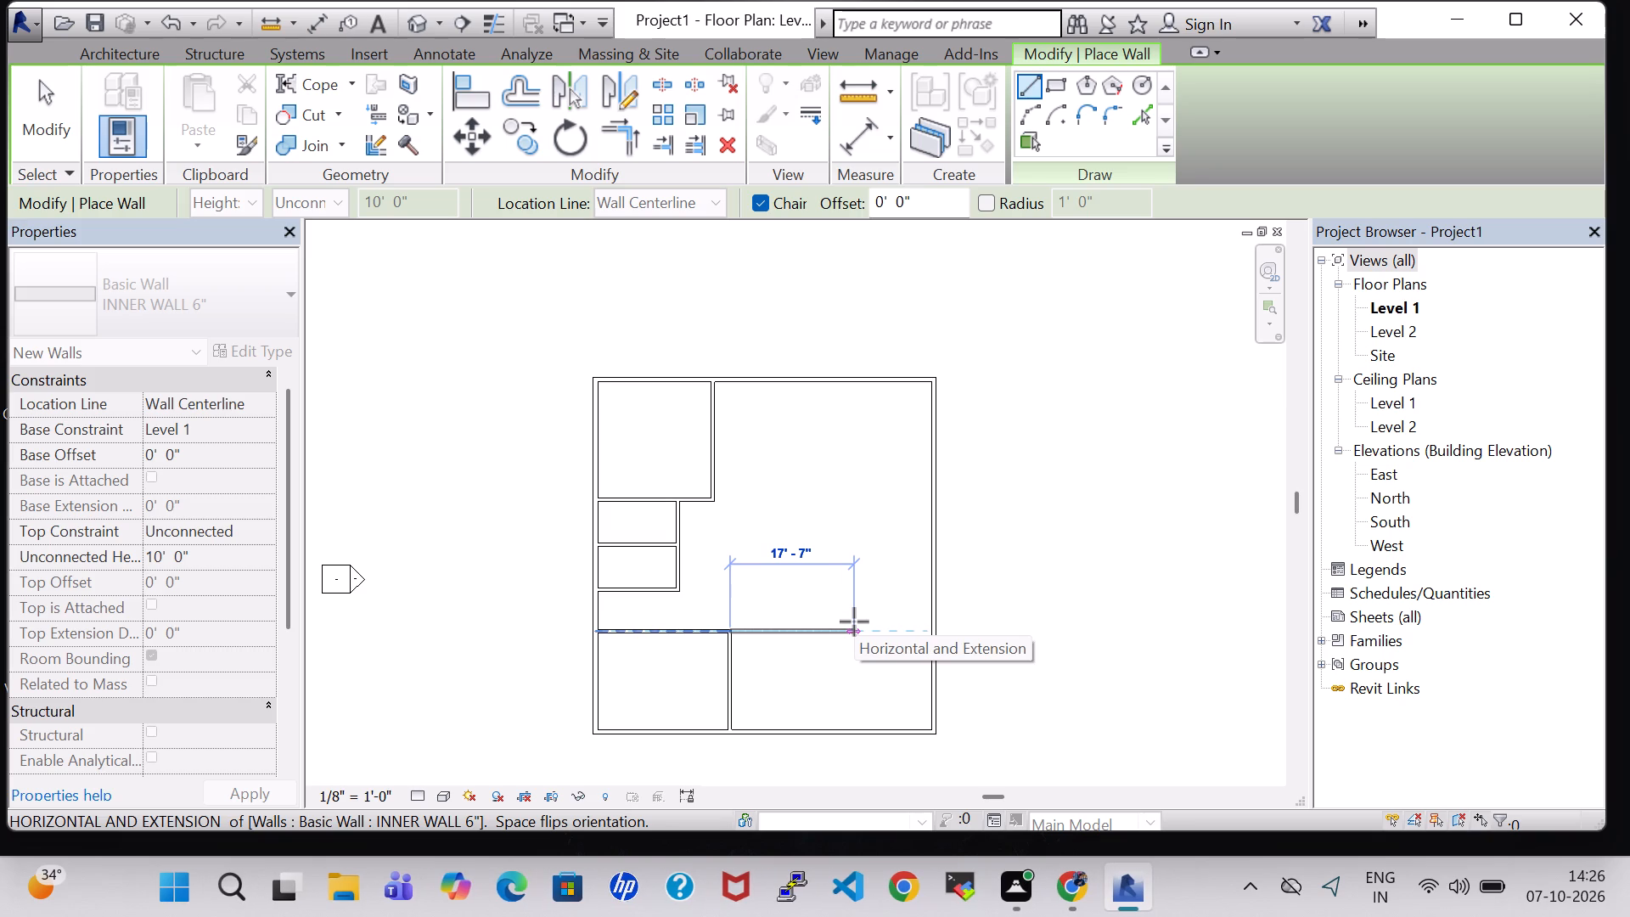
left_click(854, 622)
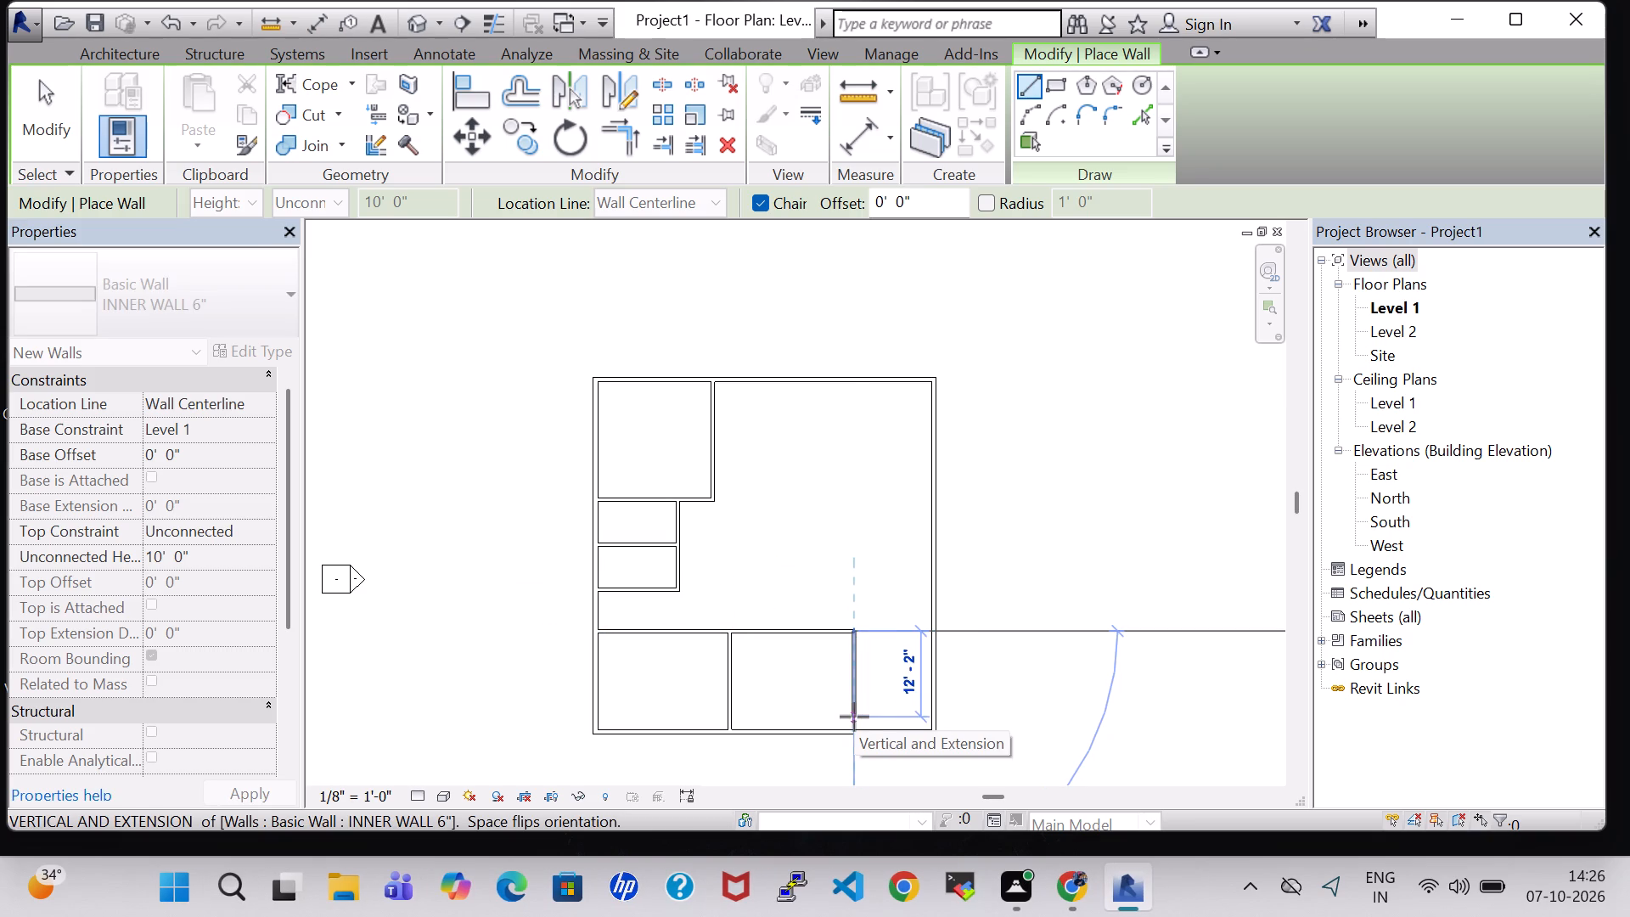
left_click(854, 730)
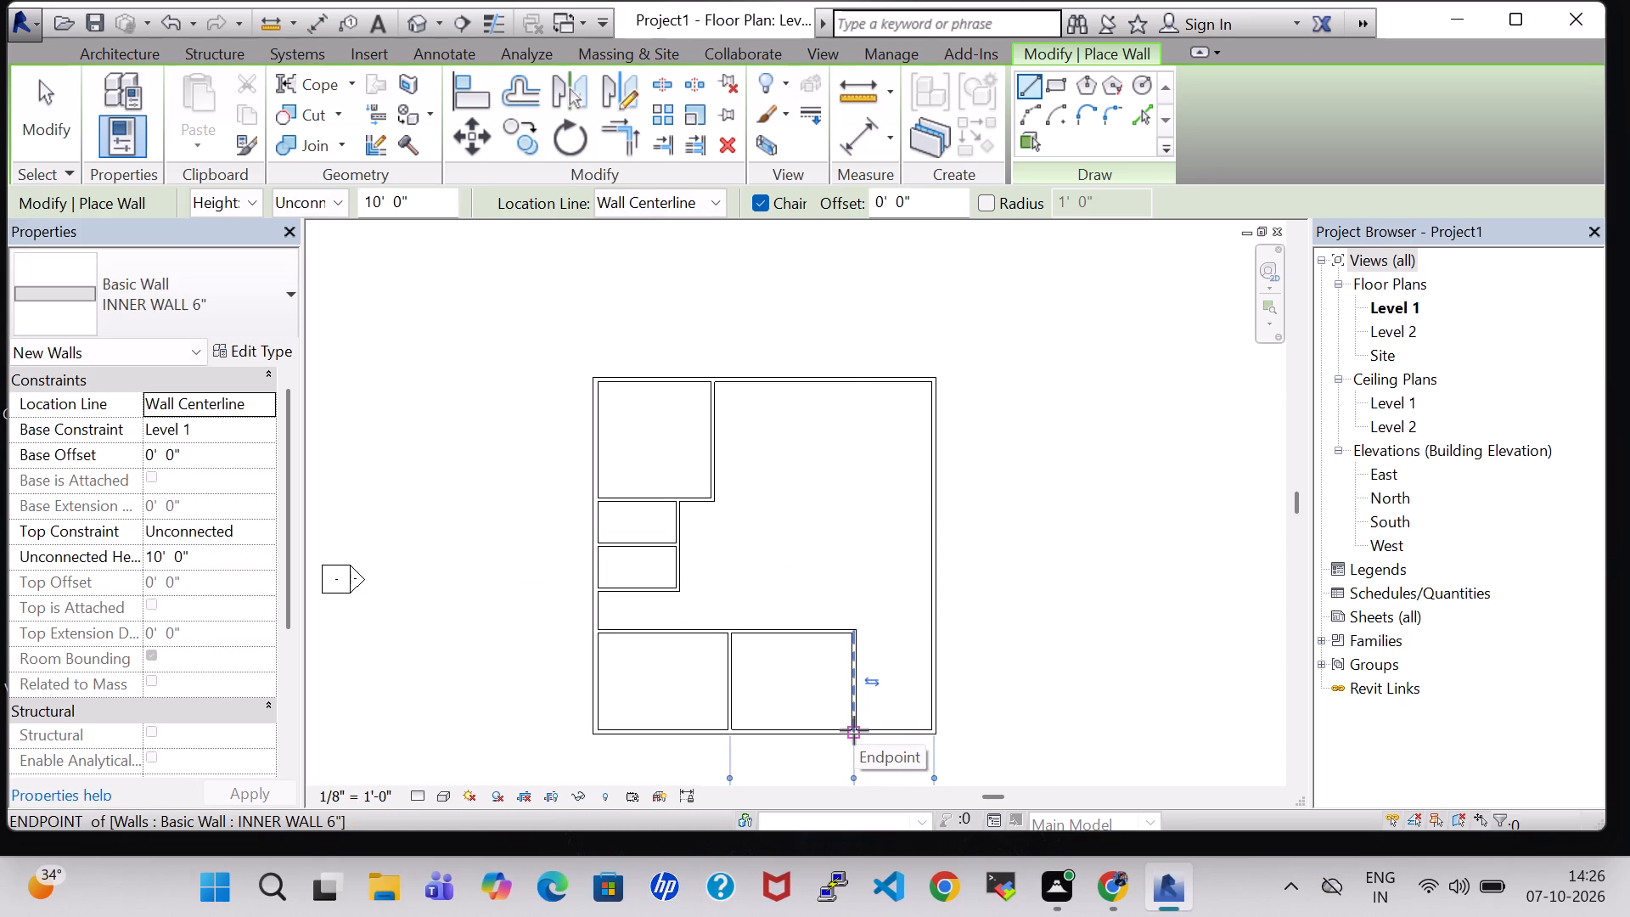
Draw an INNER WALL 6" about 12'-3" up from the second bottom room's top wall, turning about 21'-1" right to the right outer wall.
key("Escape")
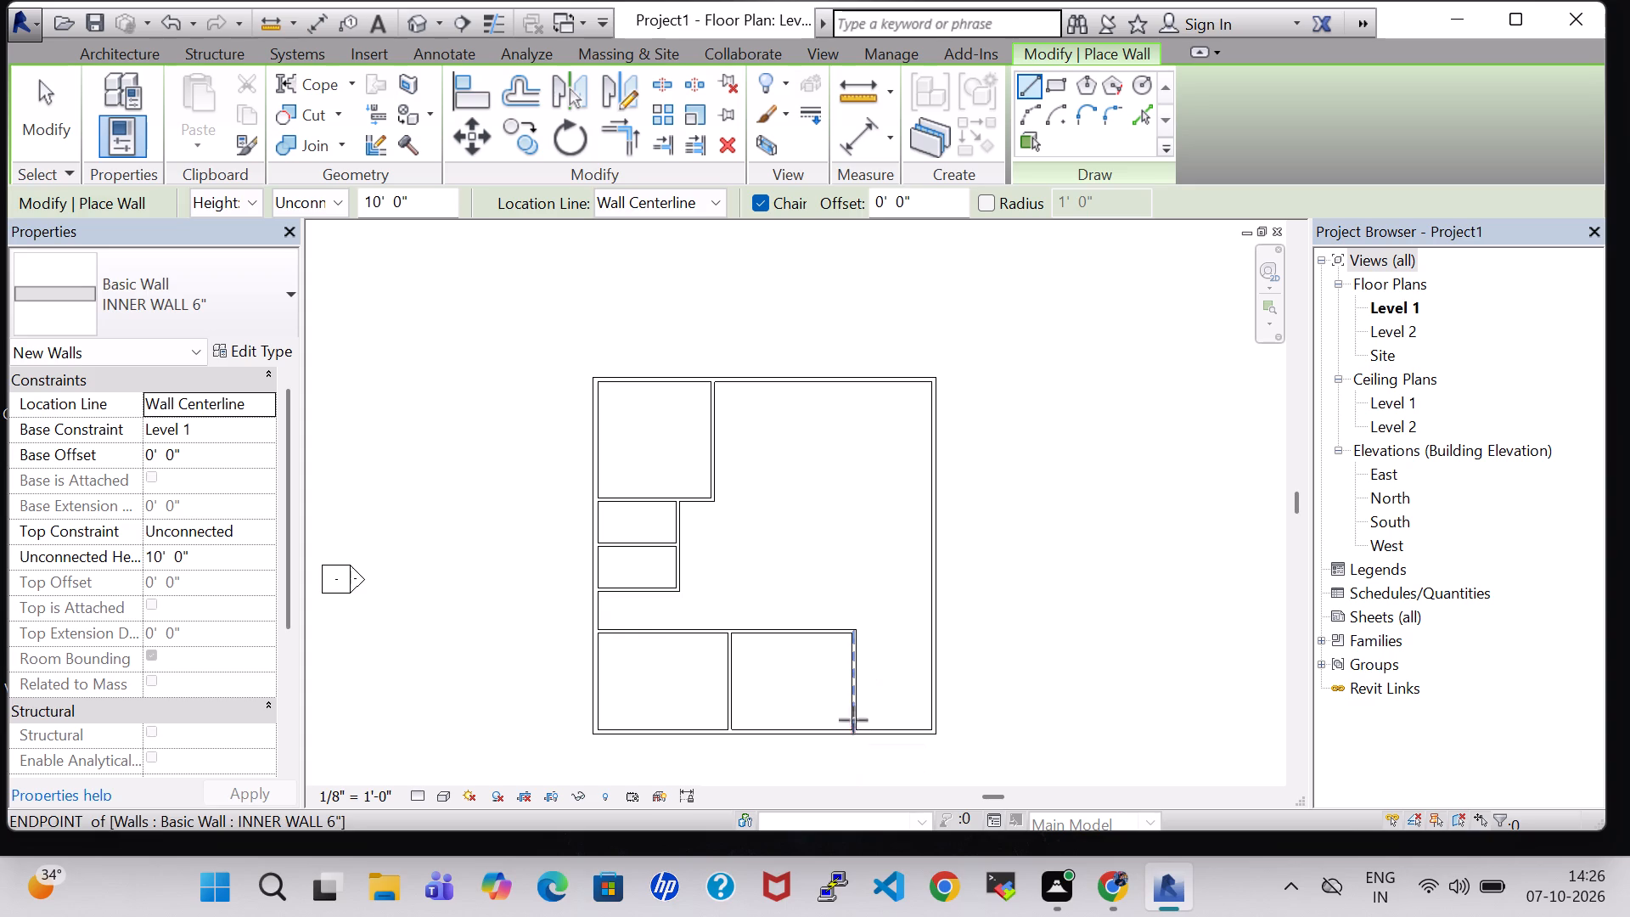
left_click(788, 621)
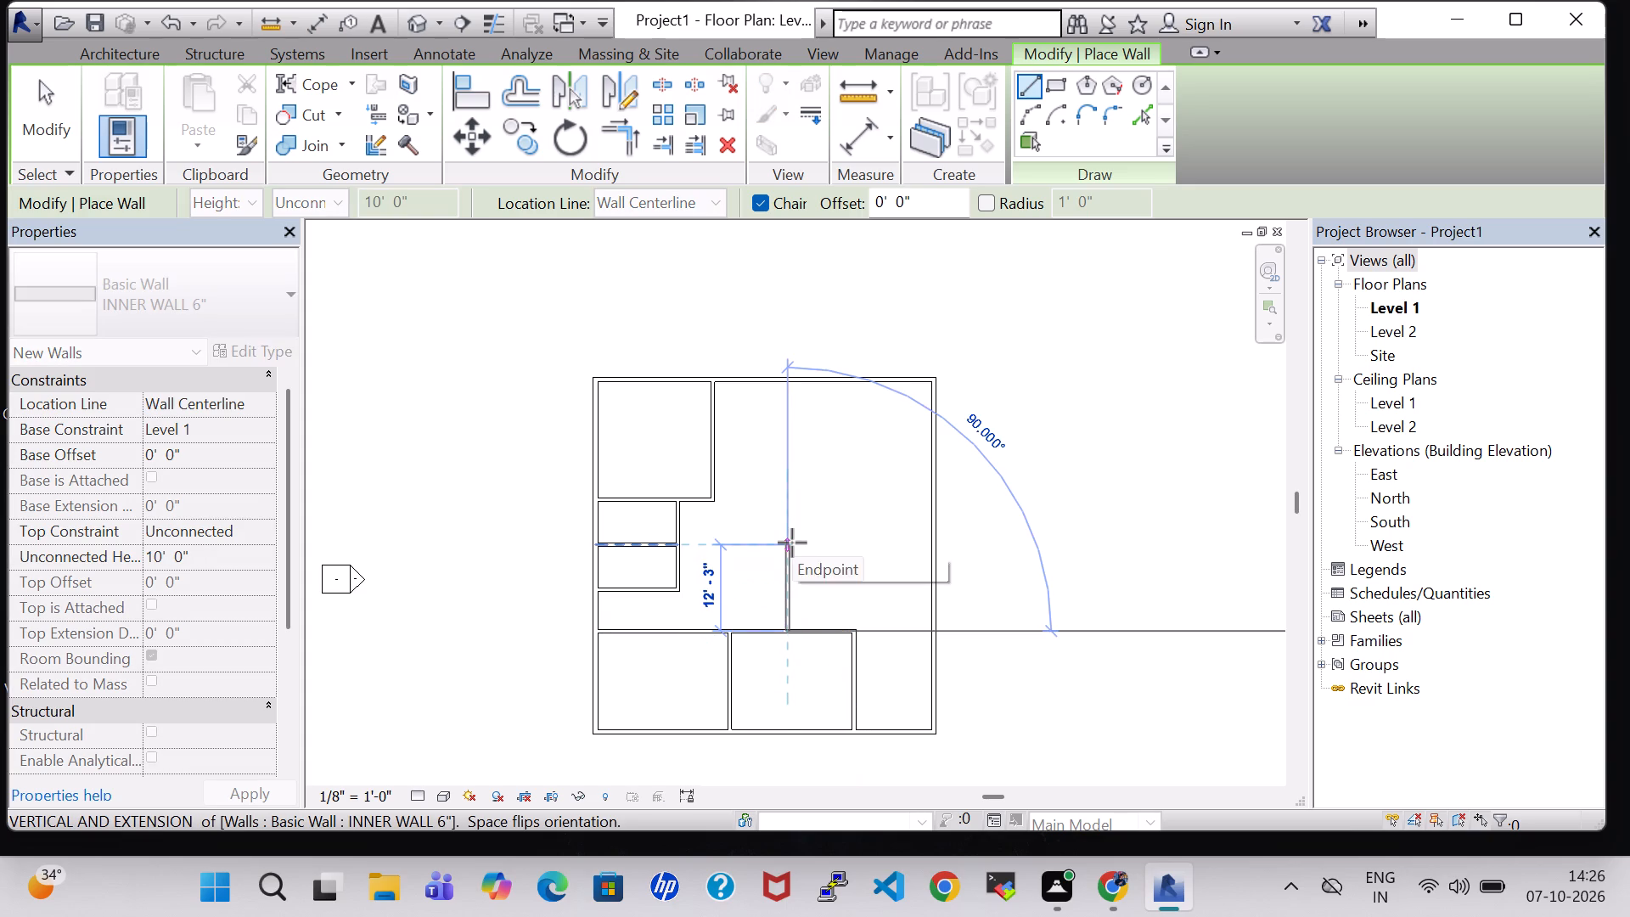
left_click(792, 543)
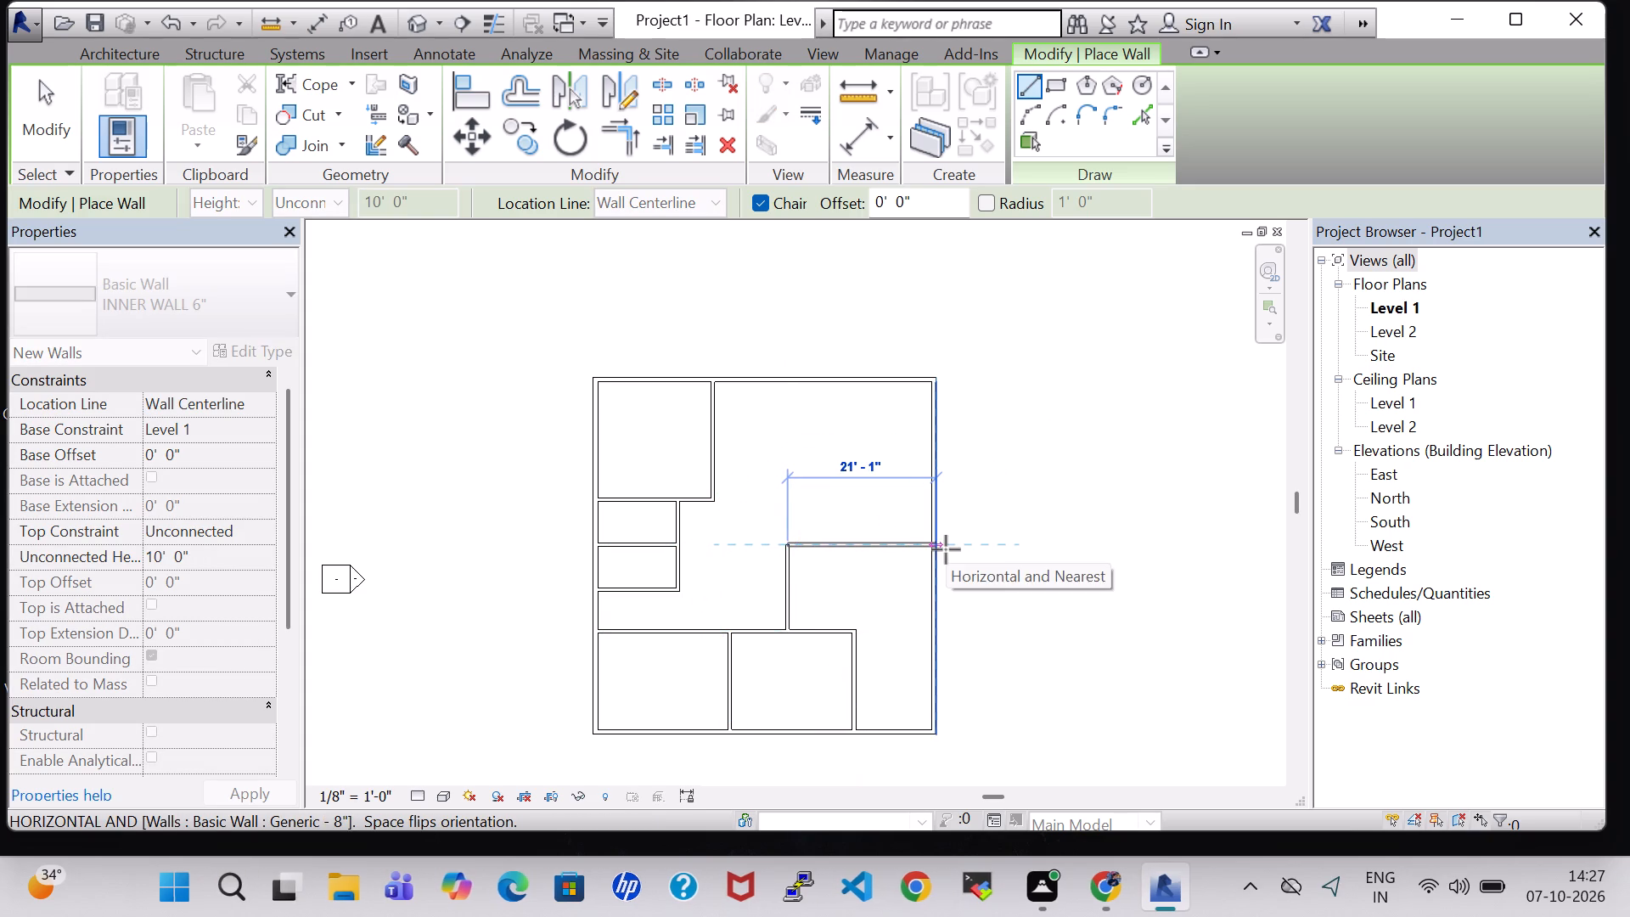
left_click(946, 549)
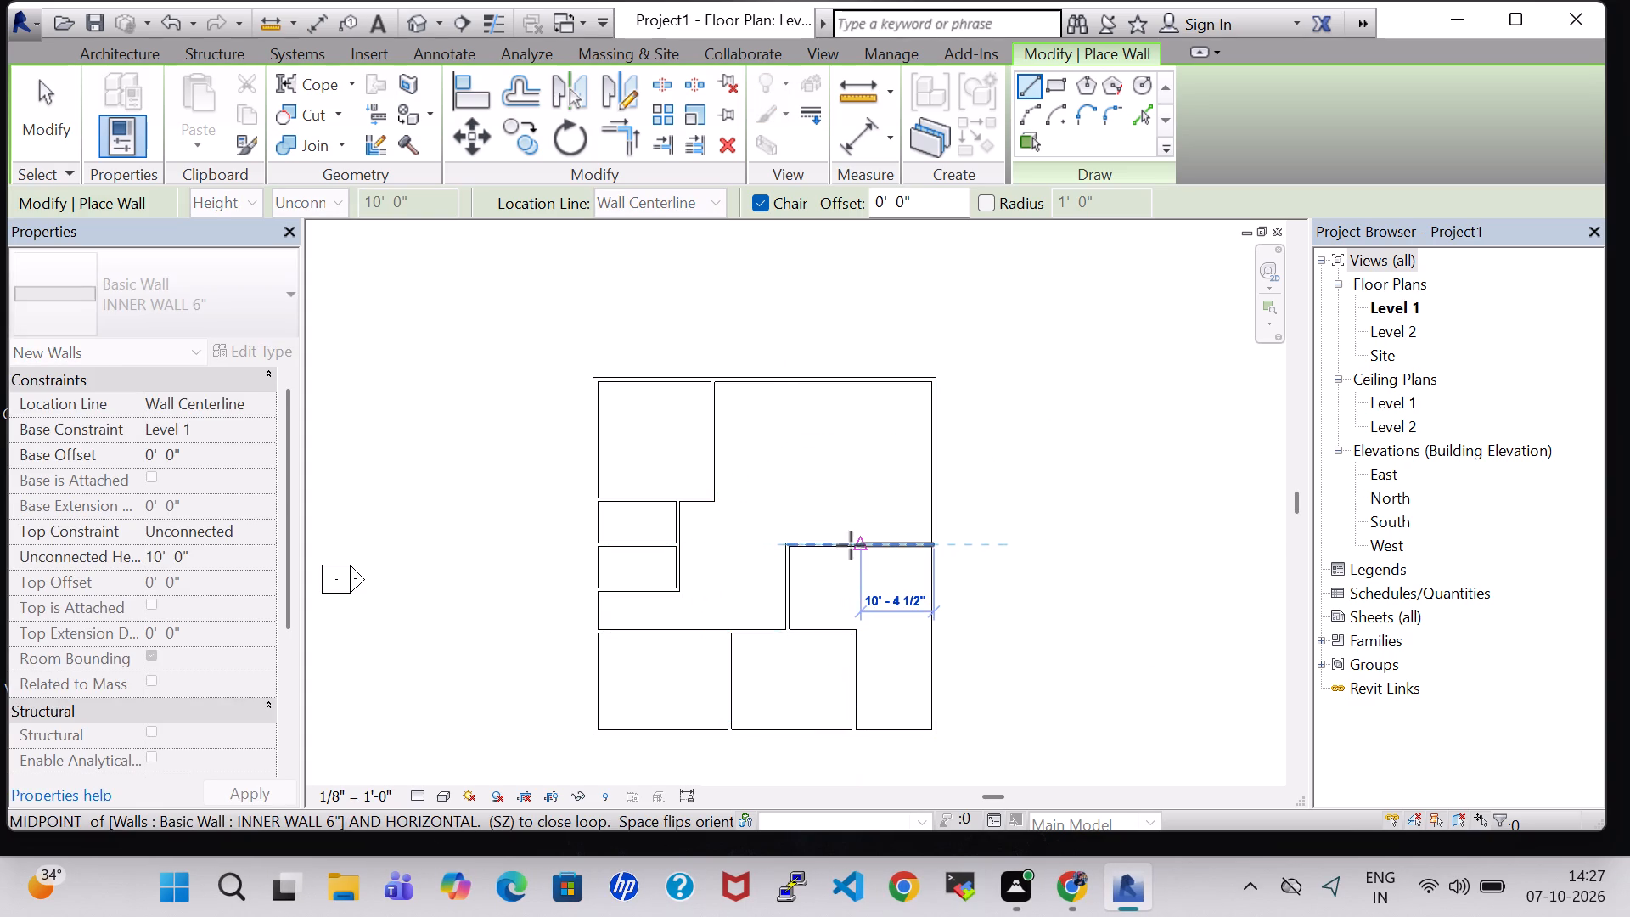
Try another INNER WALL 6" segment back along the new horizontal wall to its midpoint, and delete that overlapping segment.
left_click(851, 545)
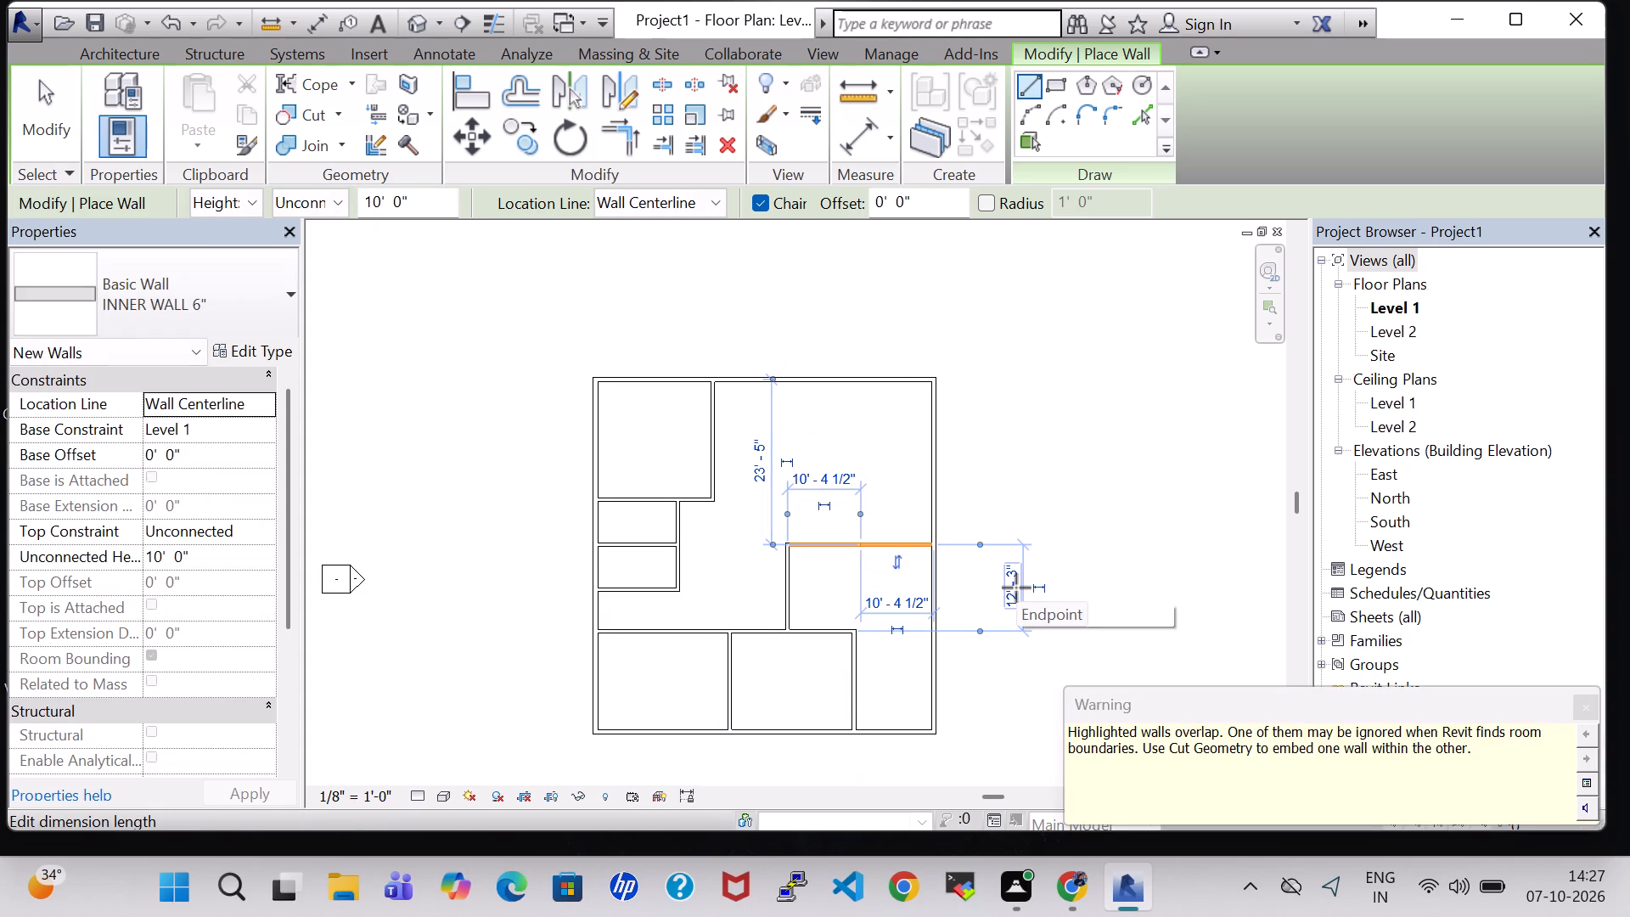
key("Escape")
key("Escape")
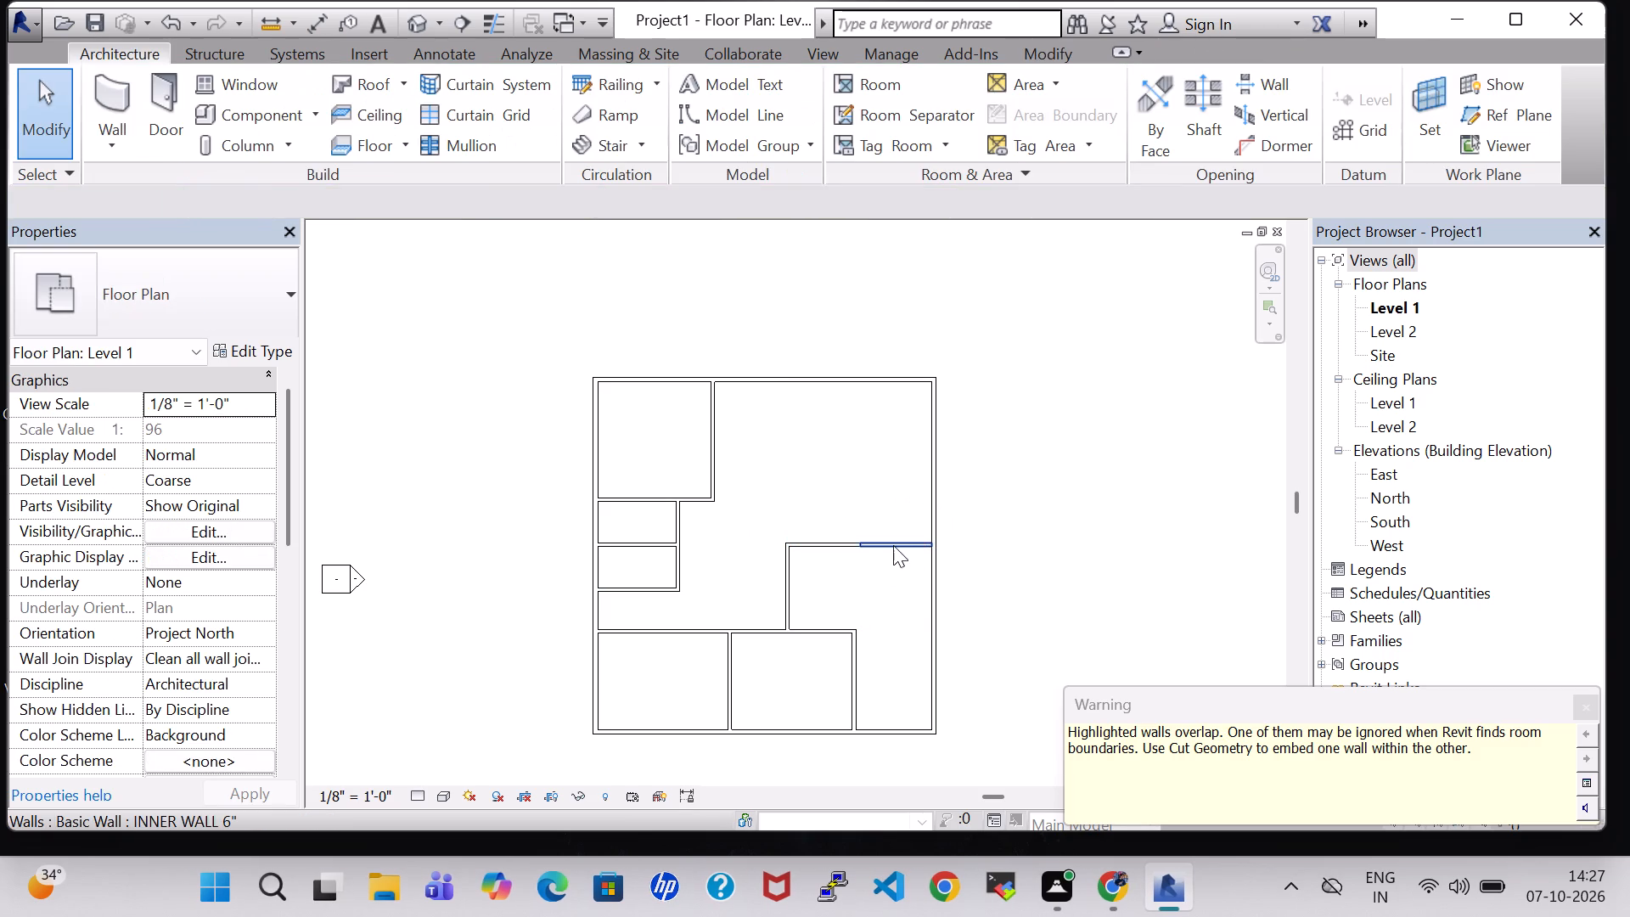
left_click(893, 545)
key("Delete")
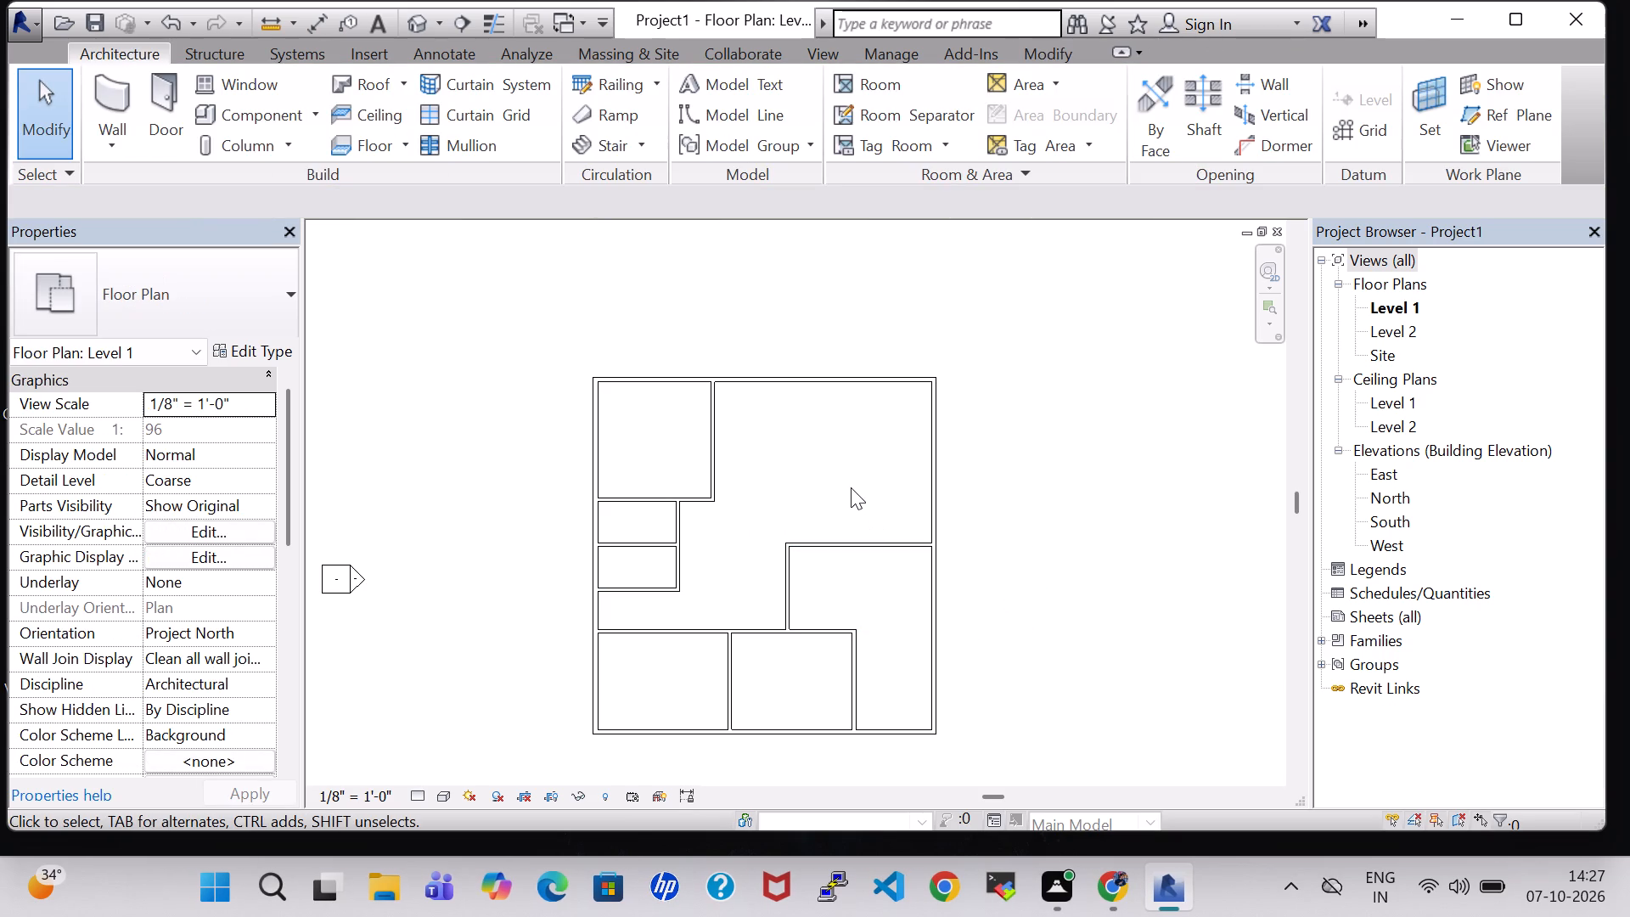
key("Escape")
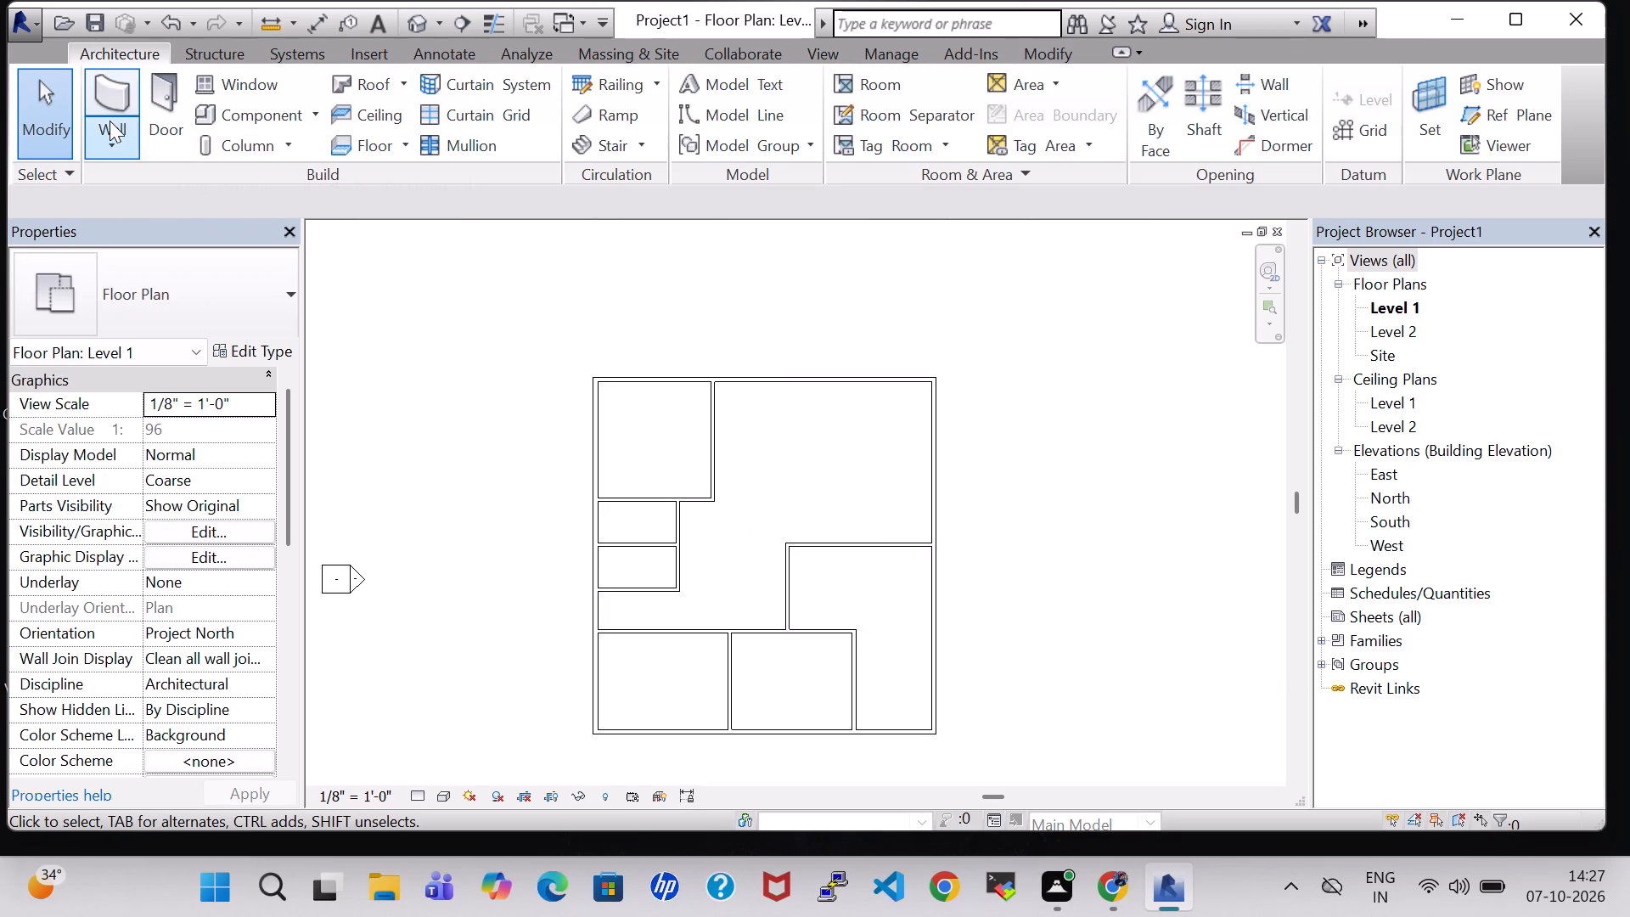
Enclose a small right-side room with an INNER WALL 6" rising about 10'-6" from the horizontal wall's midpoint, turning right about 11'-4" to the outer wall.
left_click(110, 121)
left_click(387, 419)
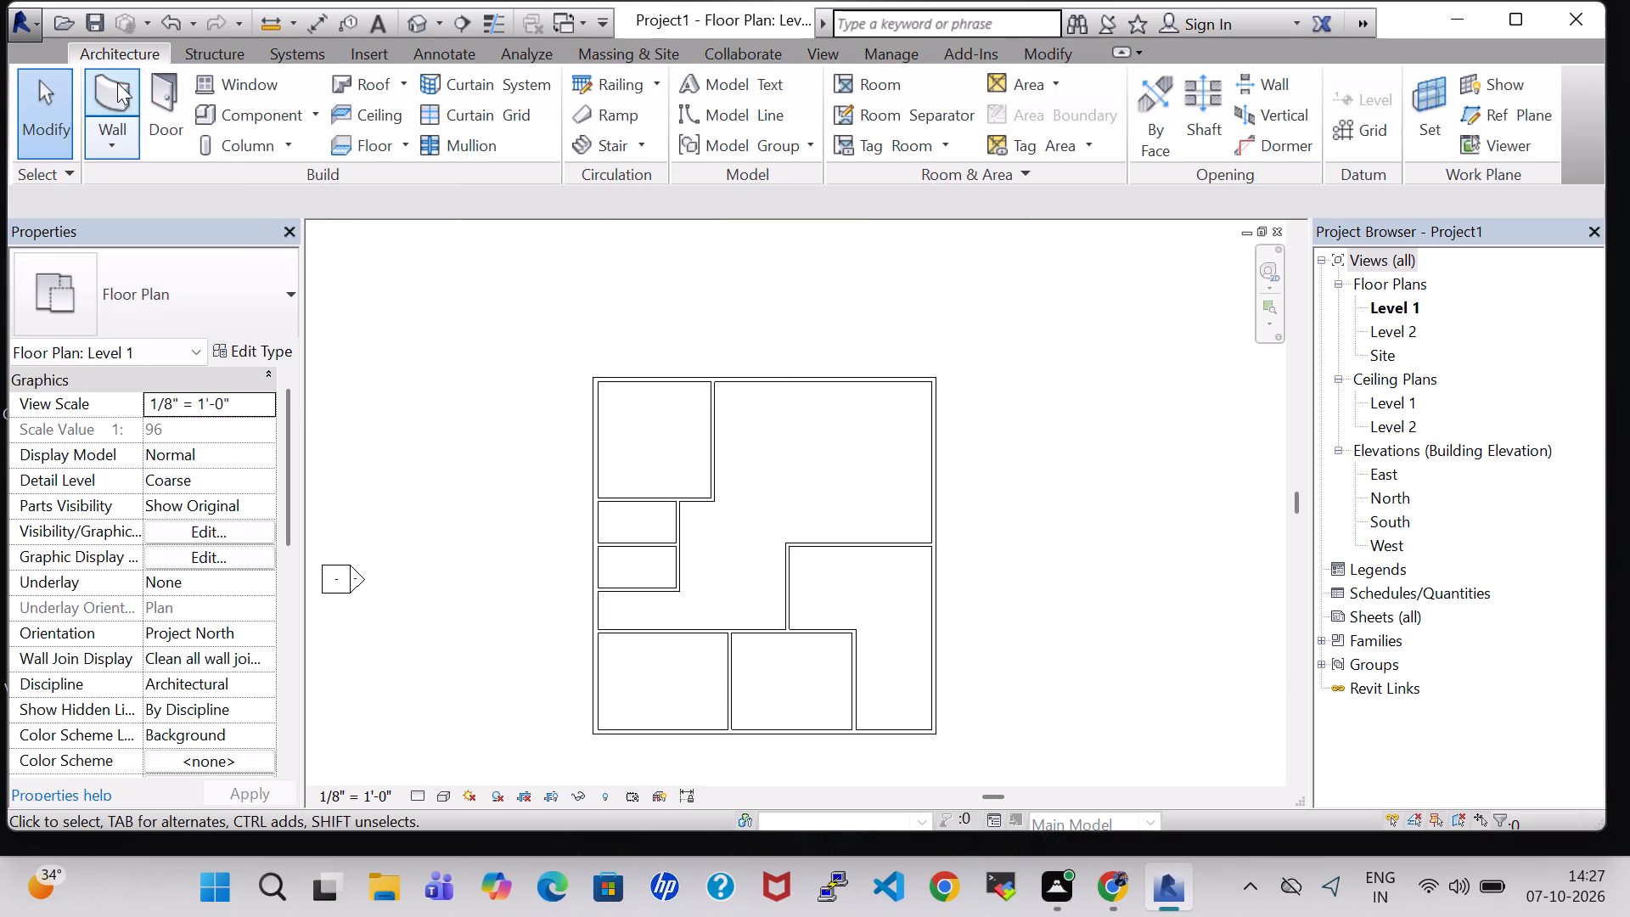
left_click(107, 78)
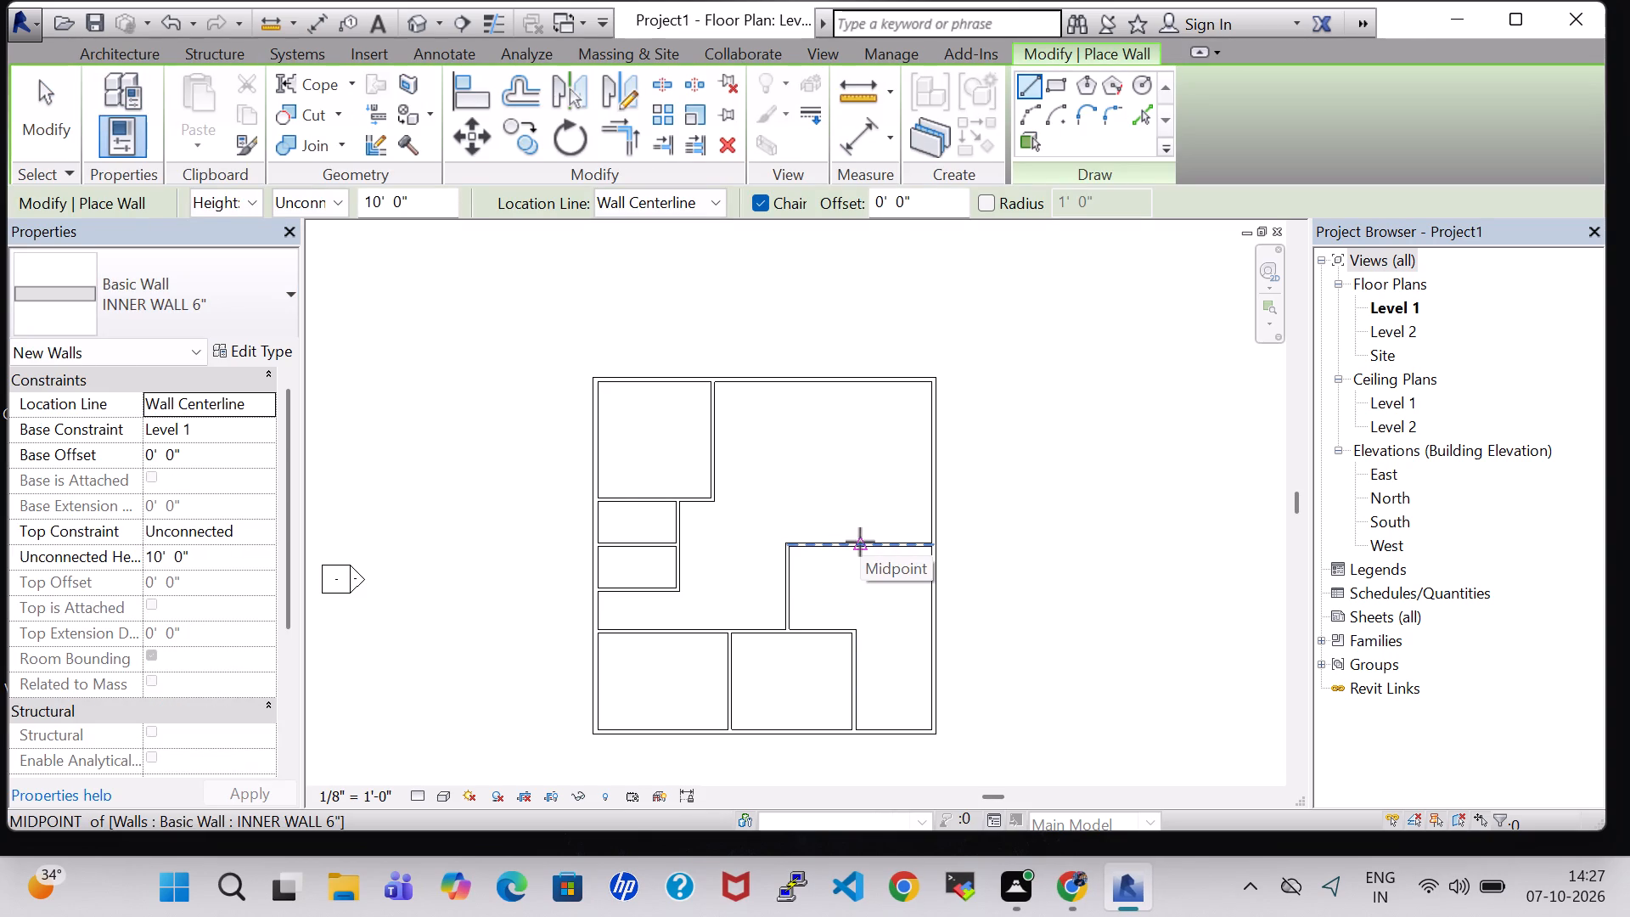
left_click(846, 544)
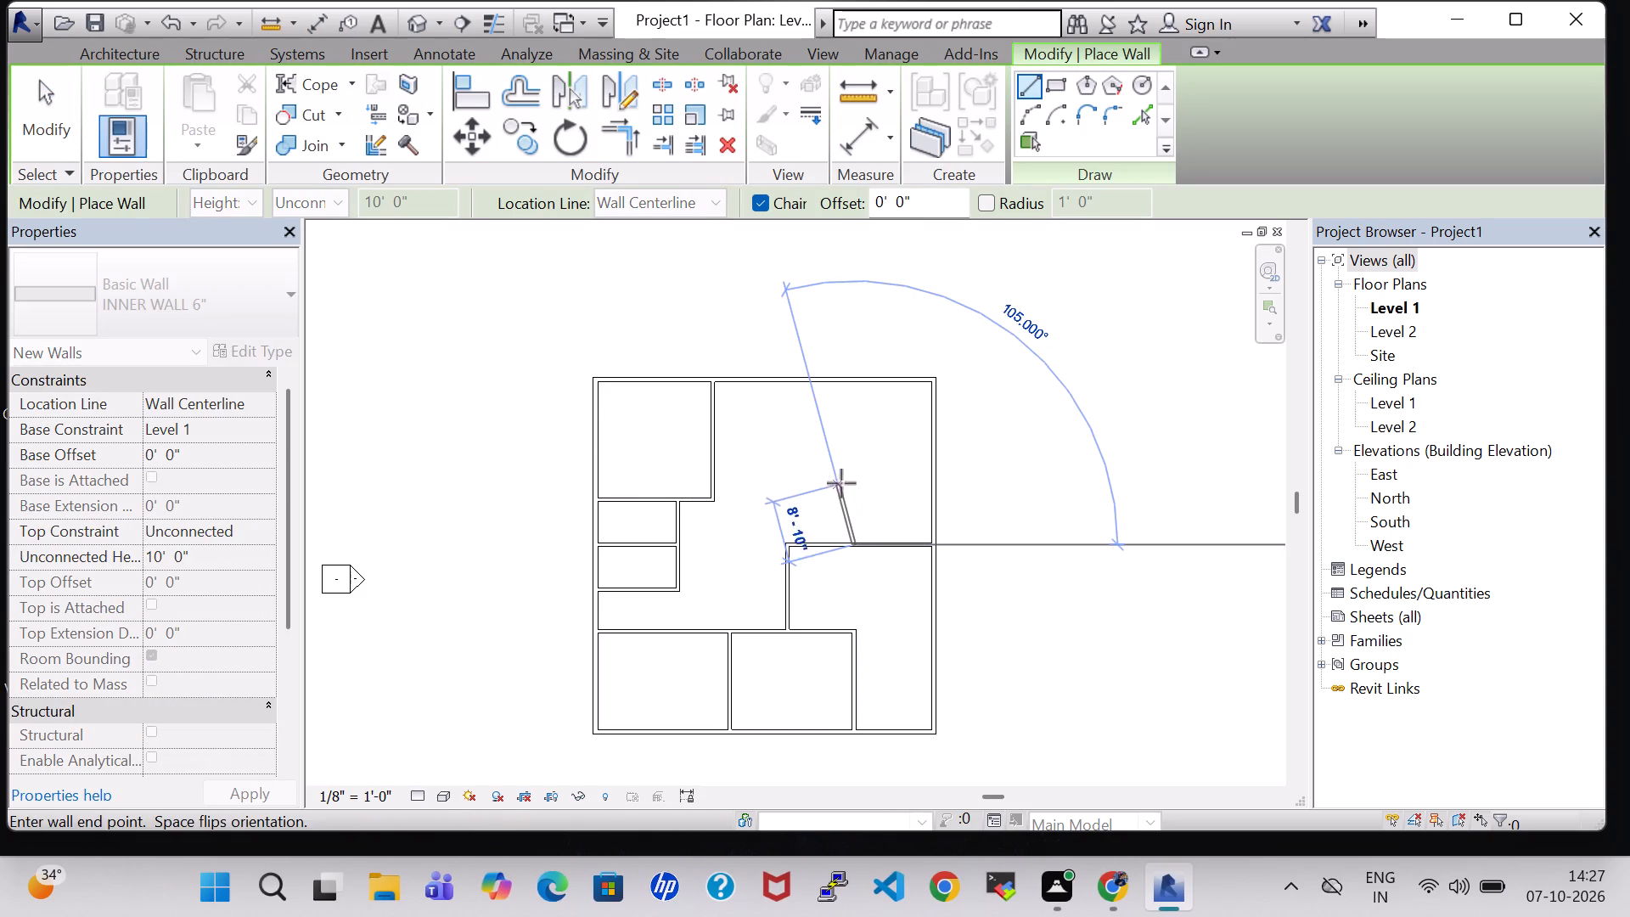
left_click(848, 470)
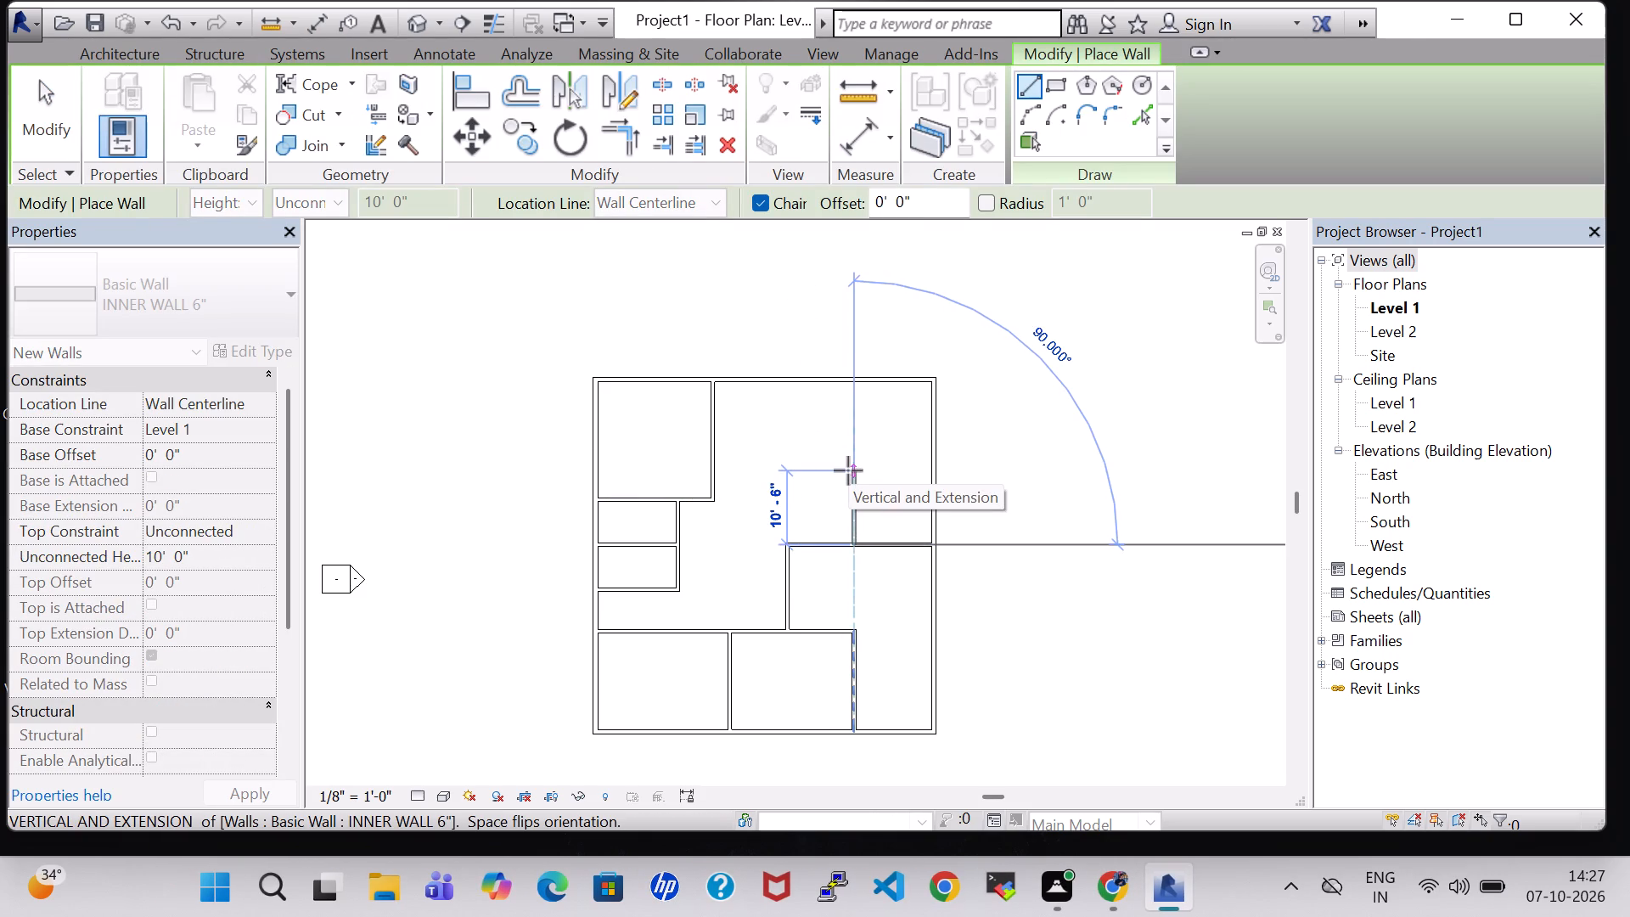
left_click(938, 467)
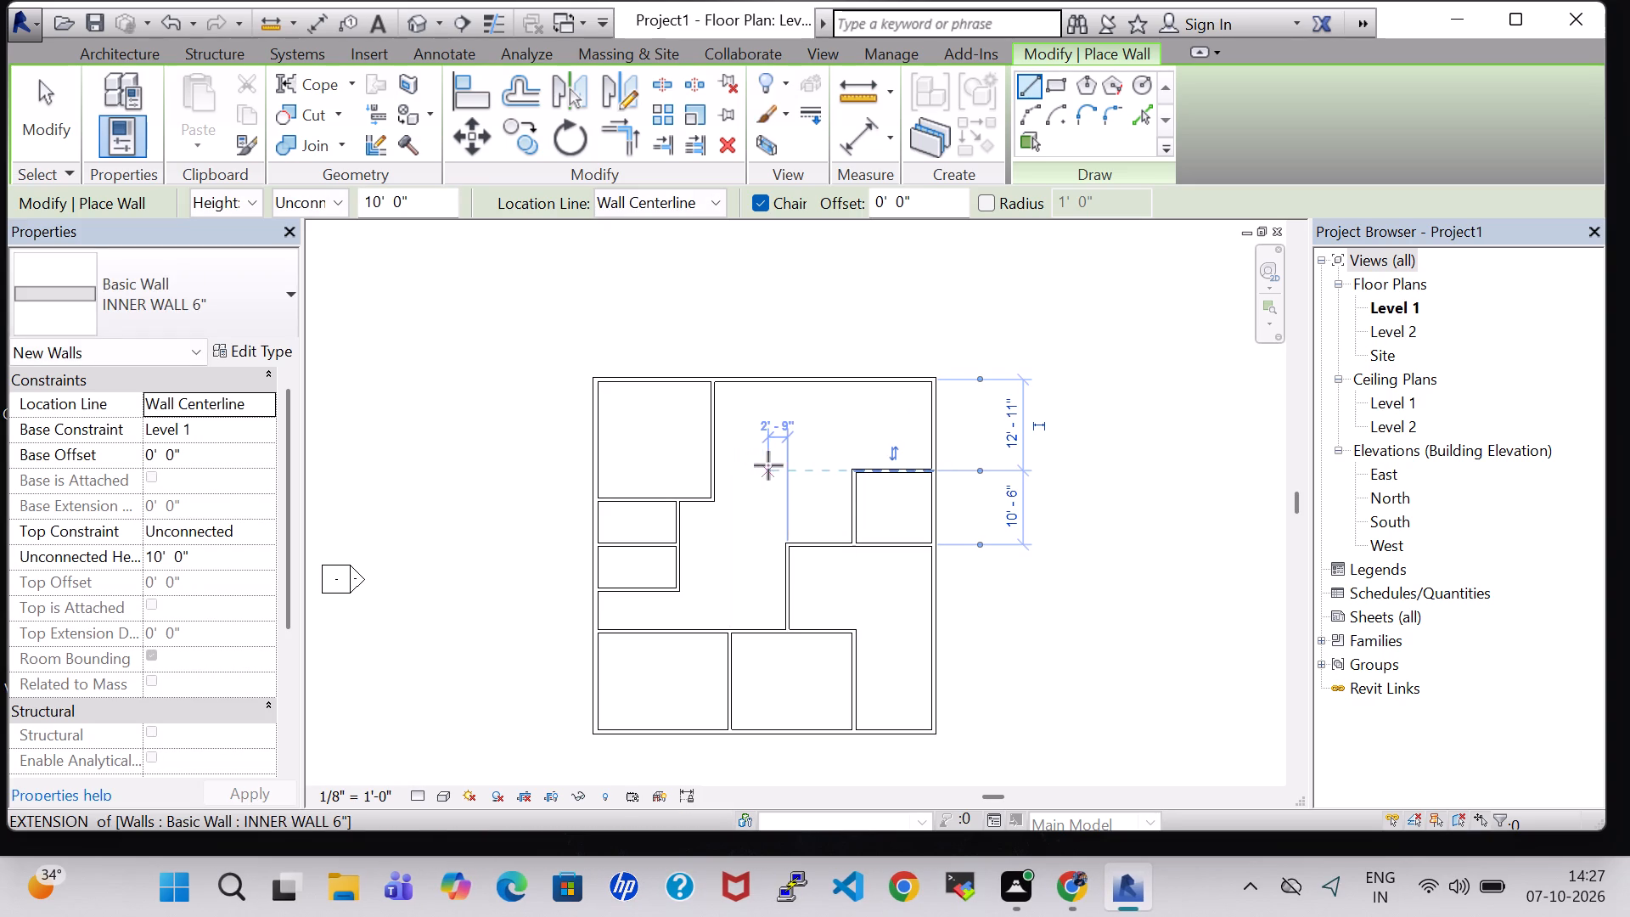
key("Escape")
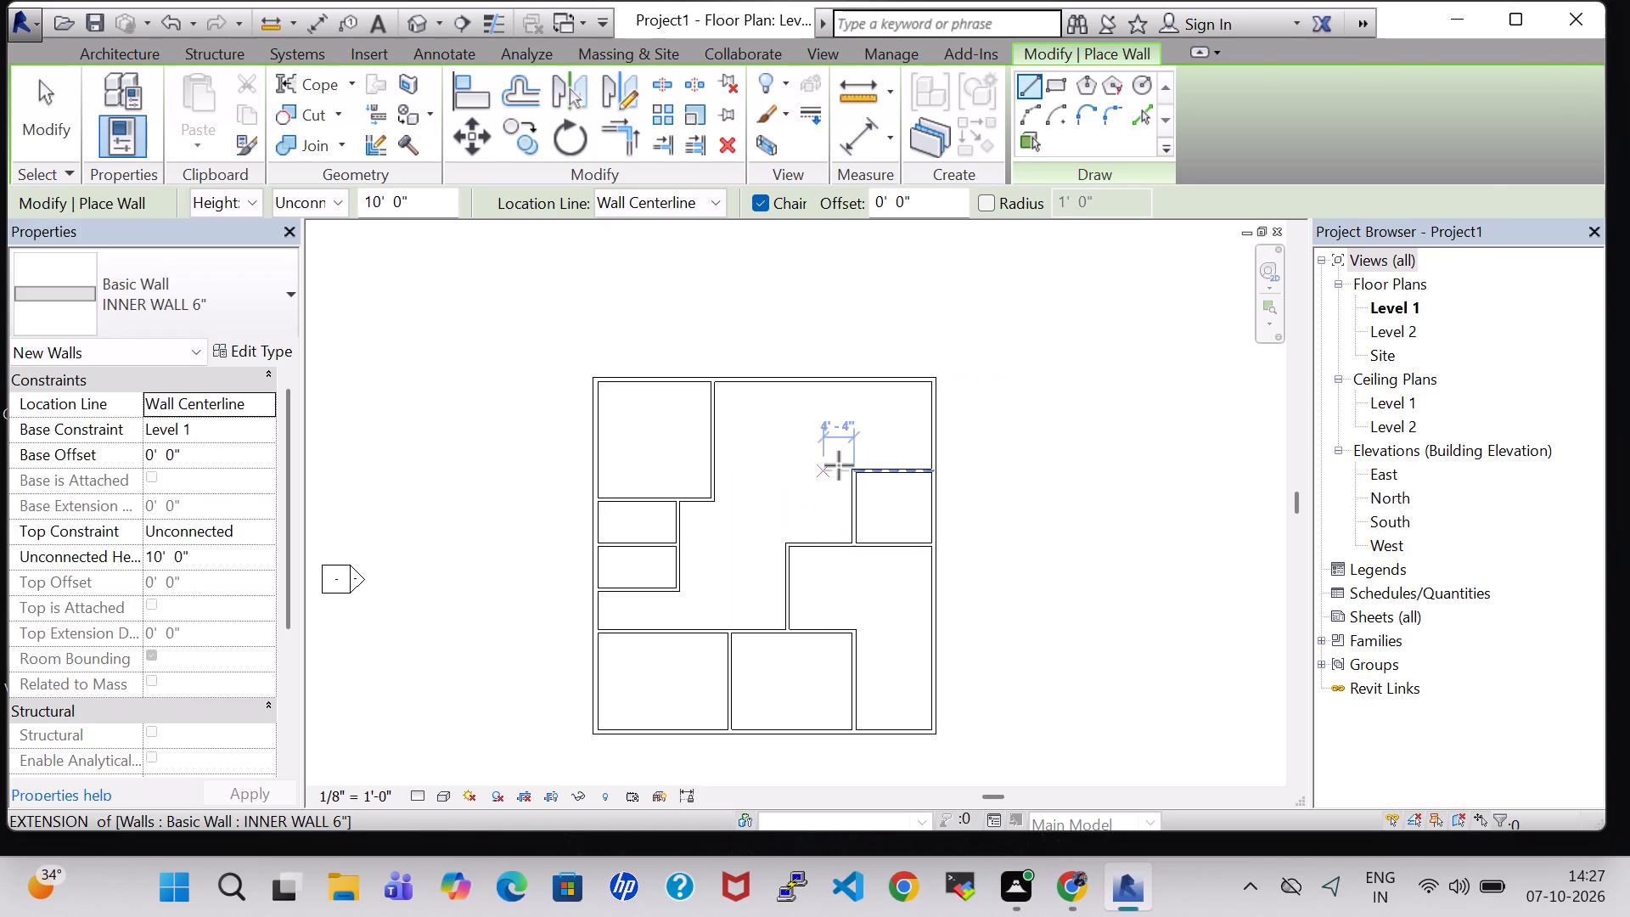
key("Escape")
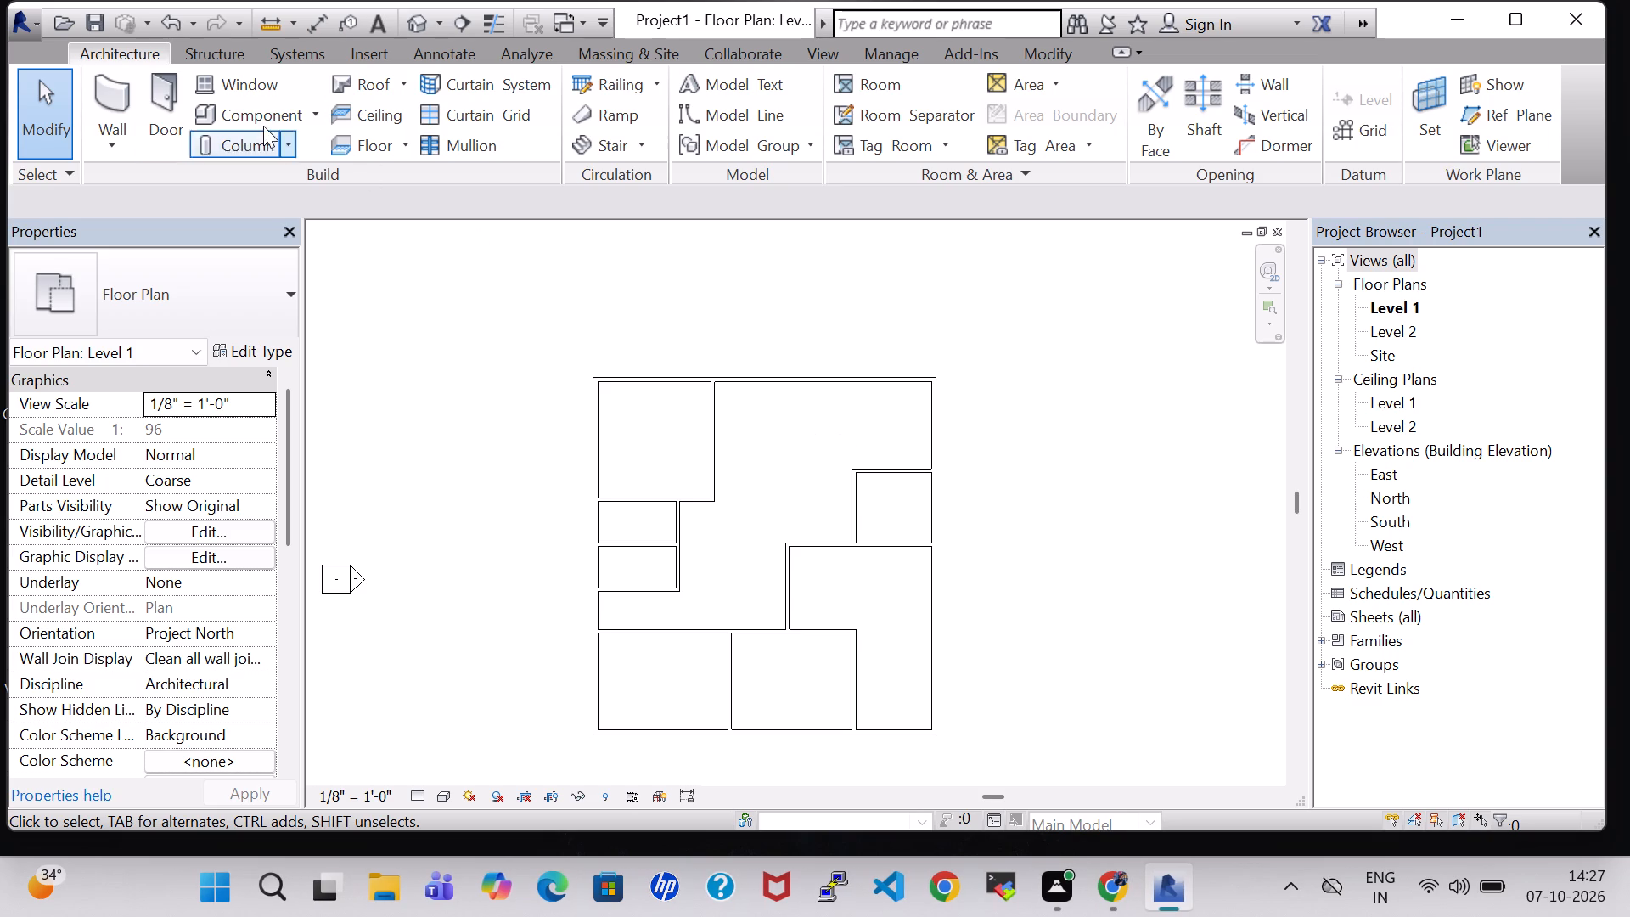
Enclose the upper-right room with an INNER WALL 6" running about 9'-5" left from the small right-side room's corner, turning up to the top outer wall.
left_click(109, 84)
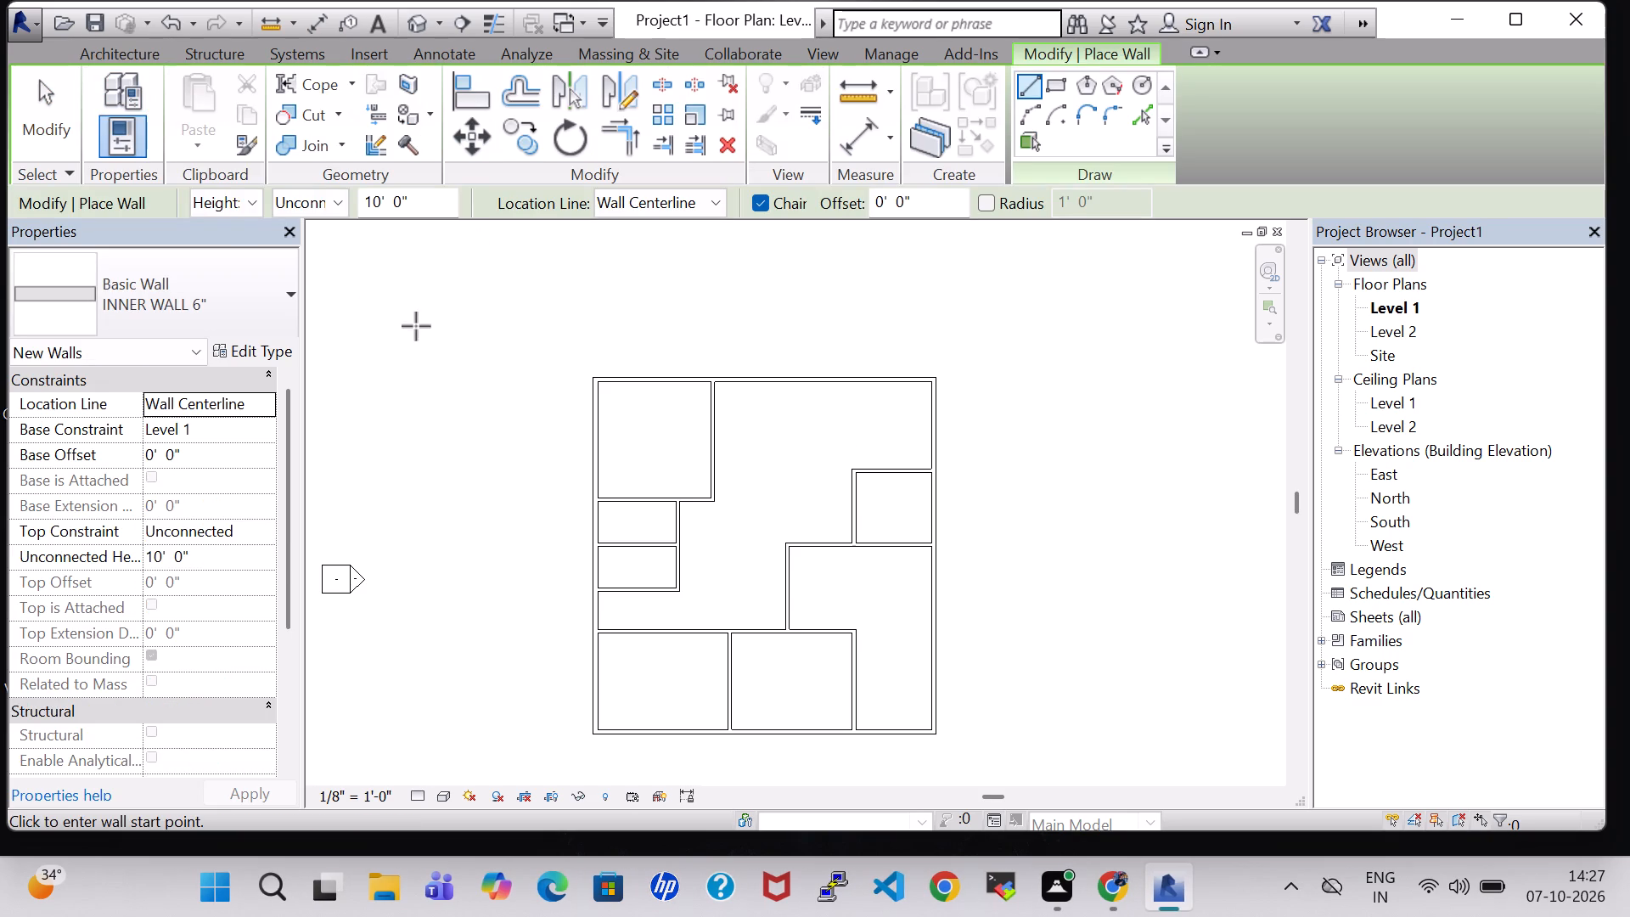
left_click(854, 476)
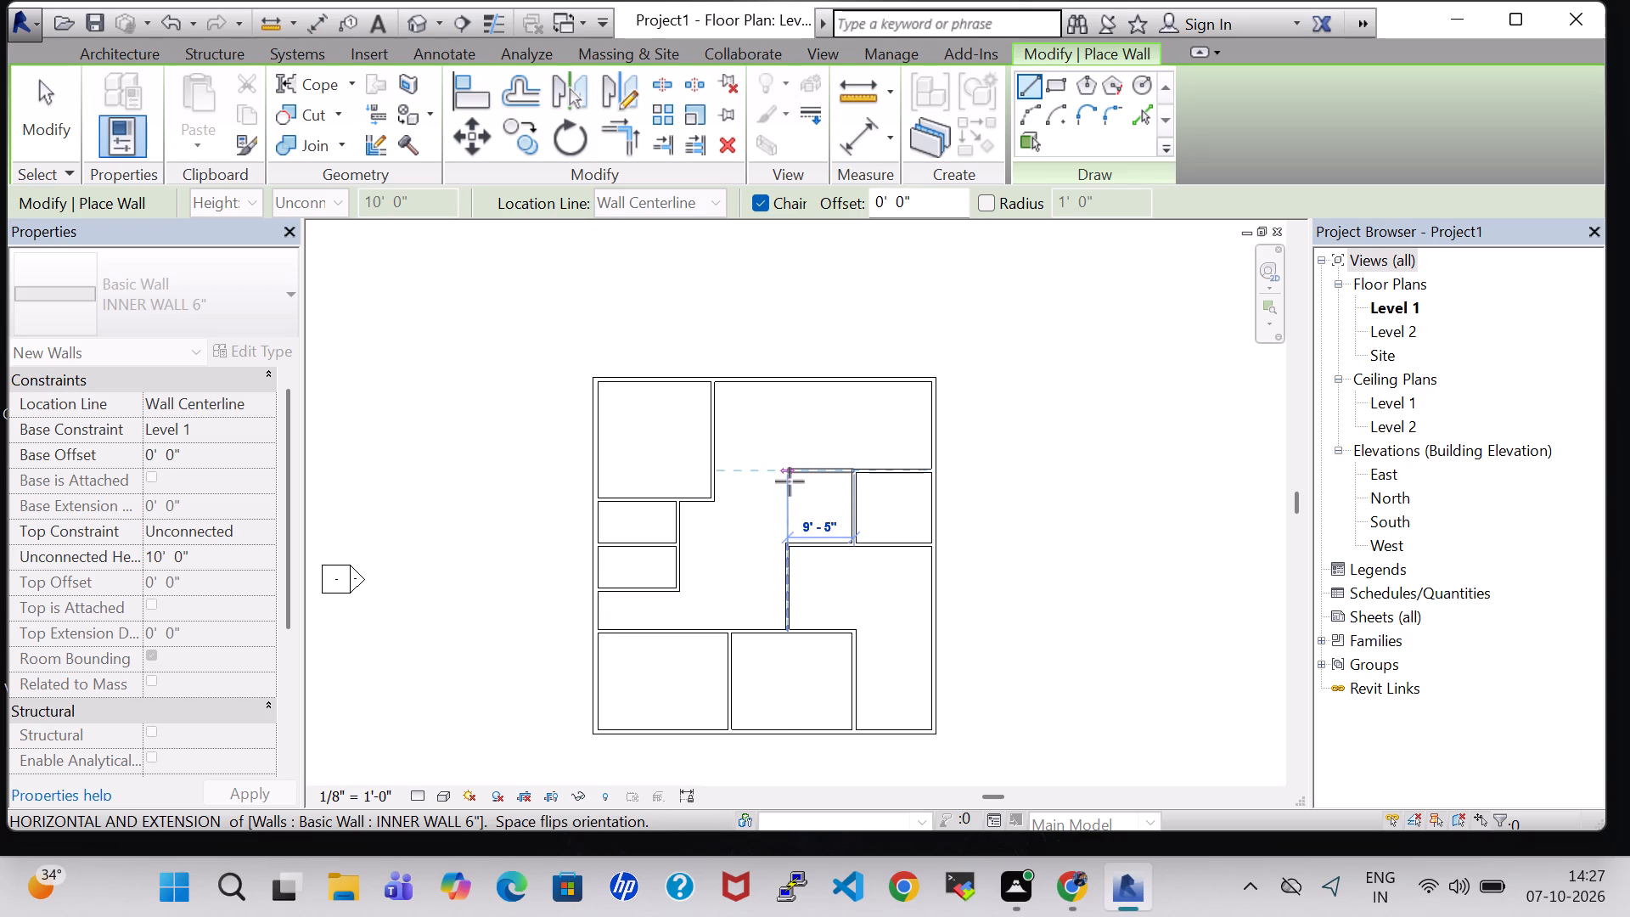
left_click(790, 481)
left_click(791, 389)
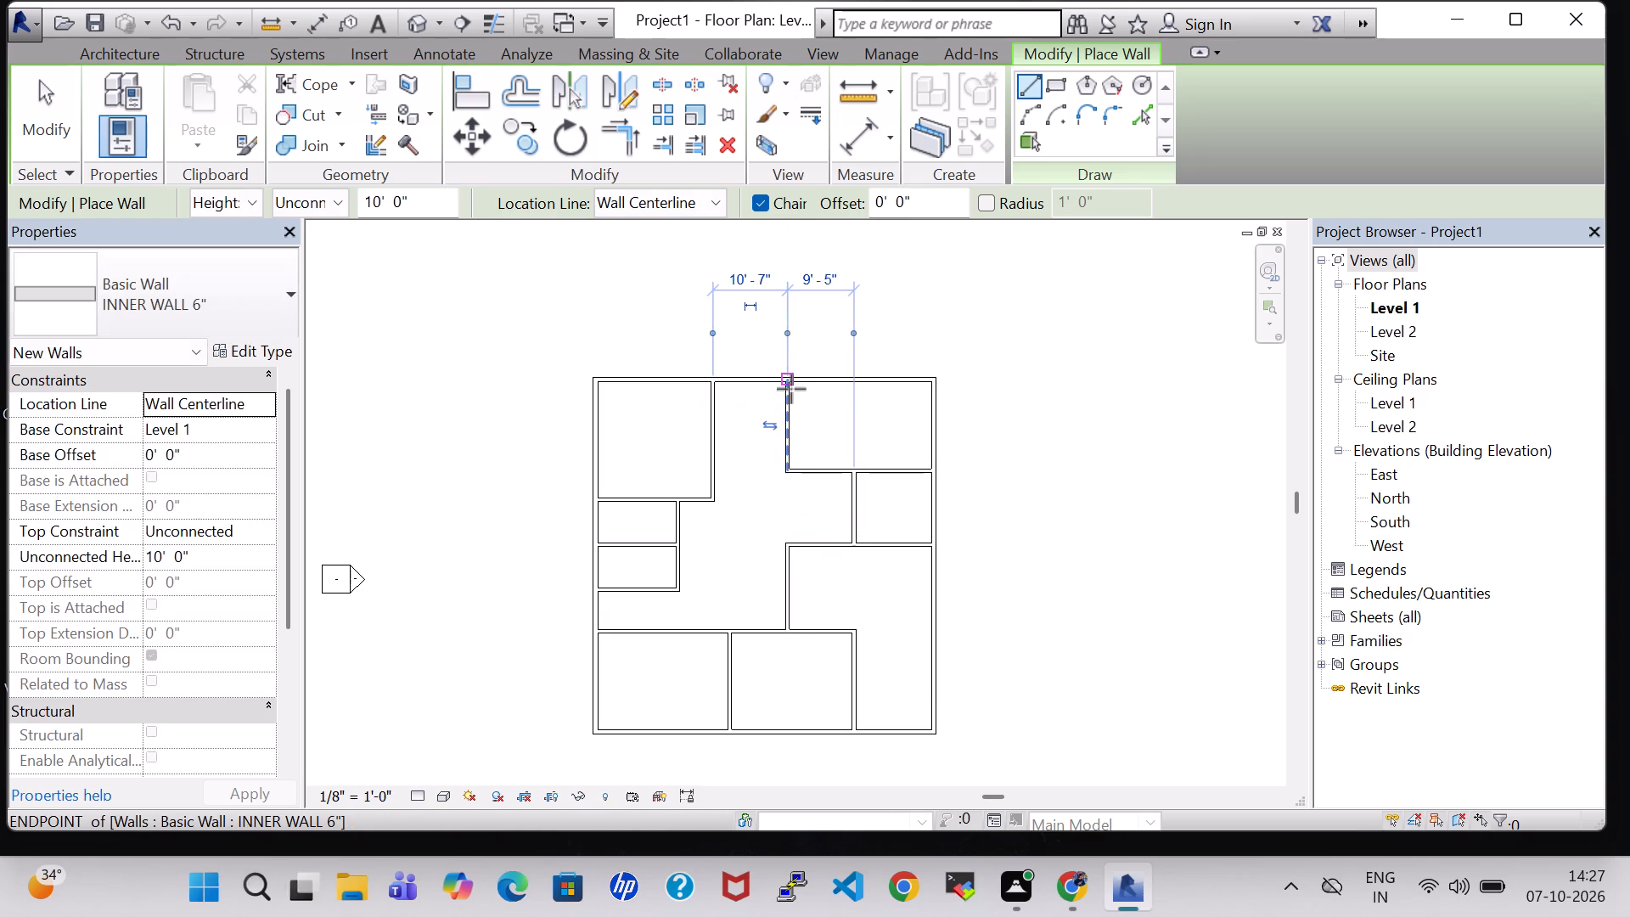
key("Escape")
key("Escape")
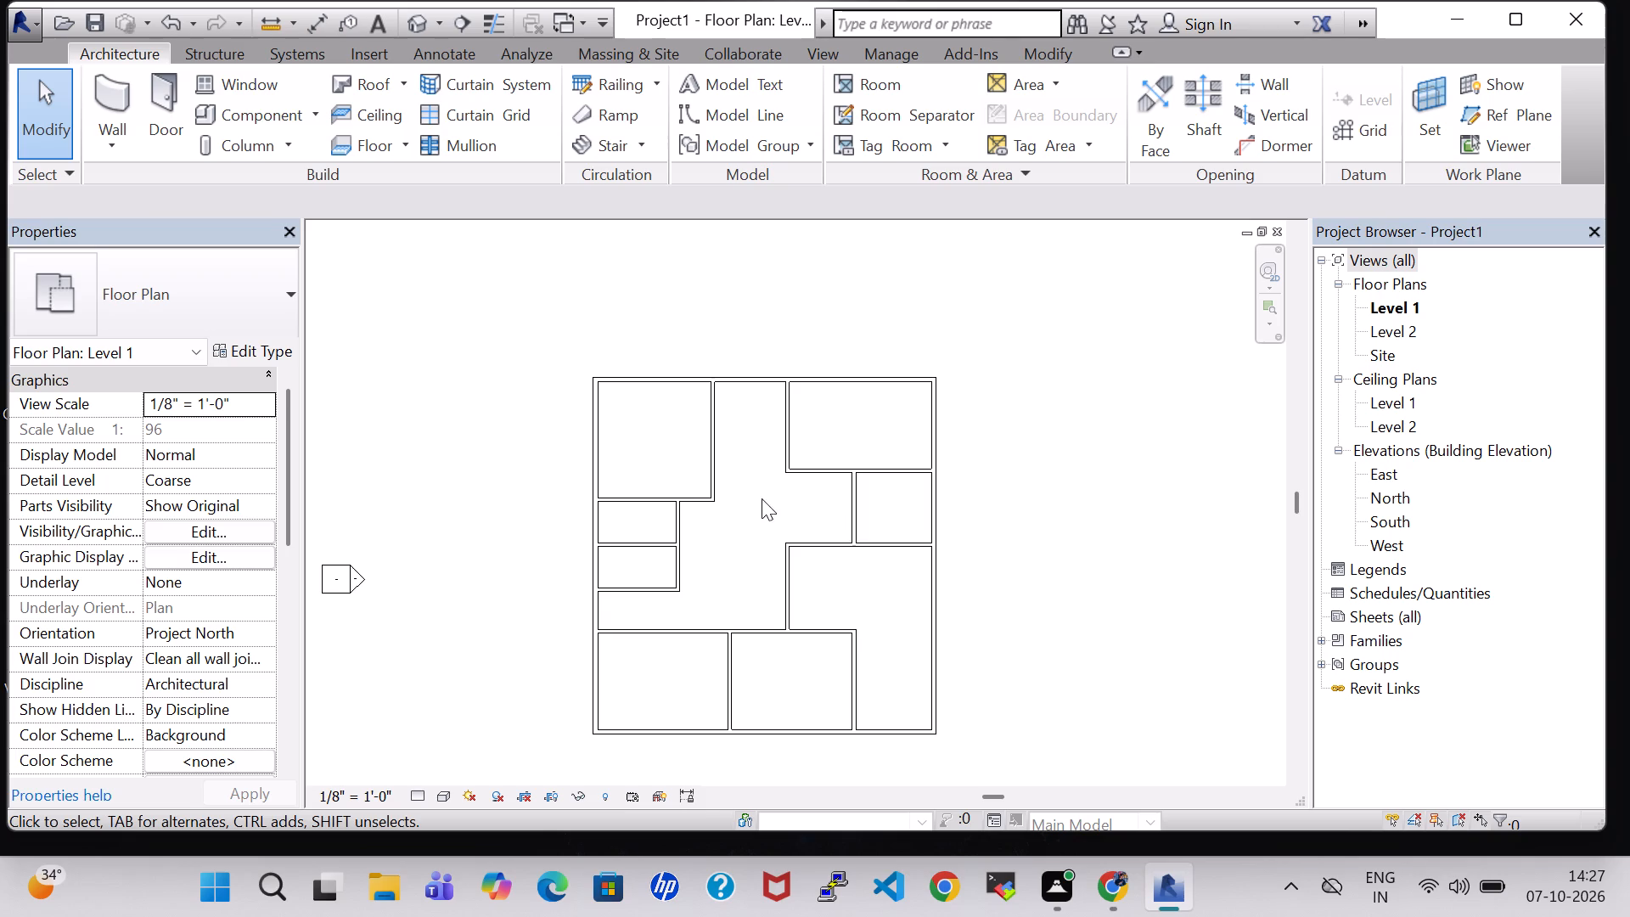
Examine the INNER WALL 6" type's properties and layer structure from the upper-right room's vertical wall.
left_click(709, 477)
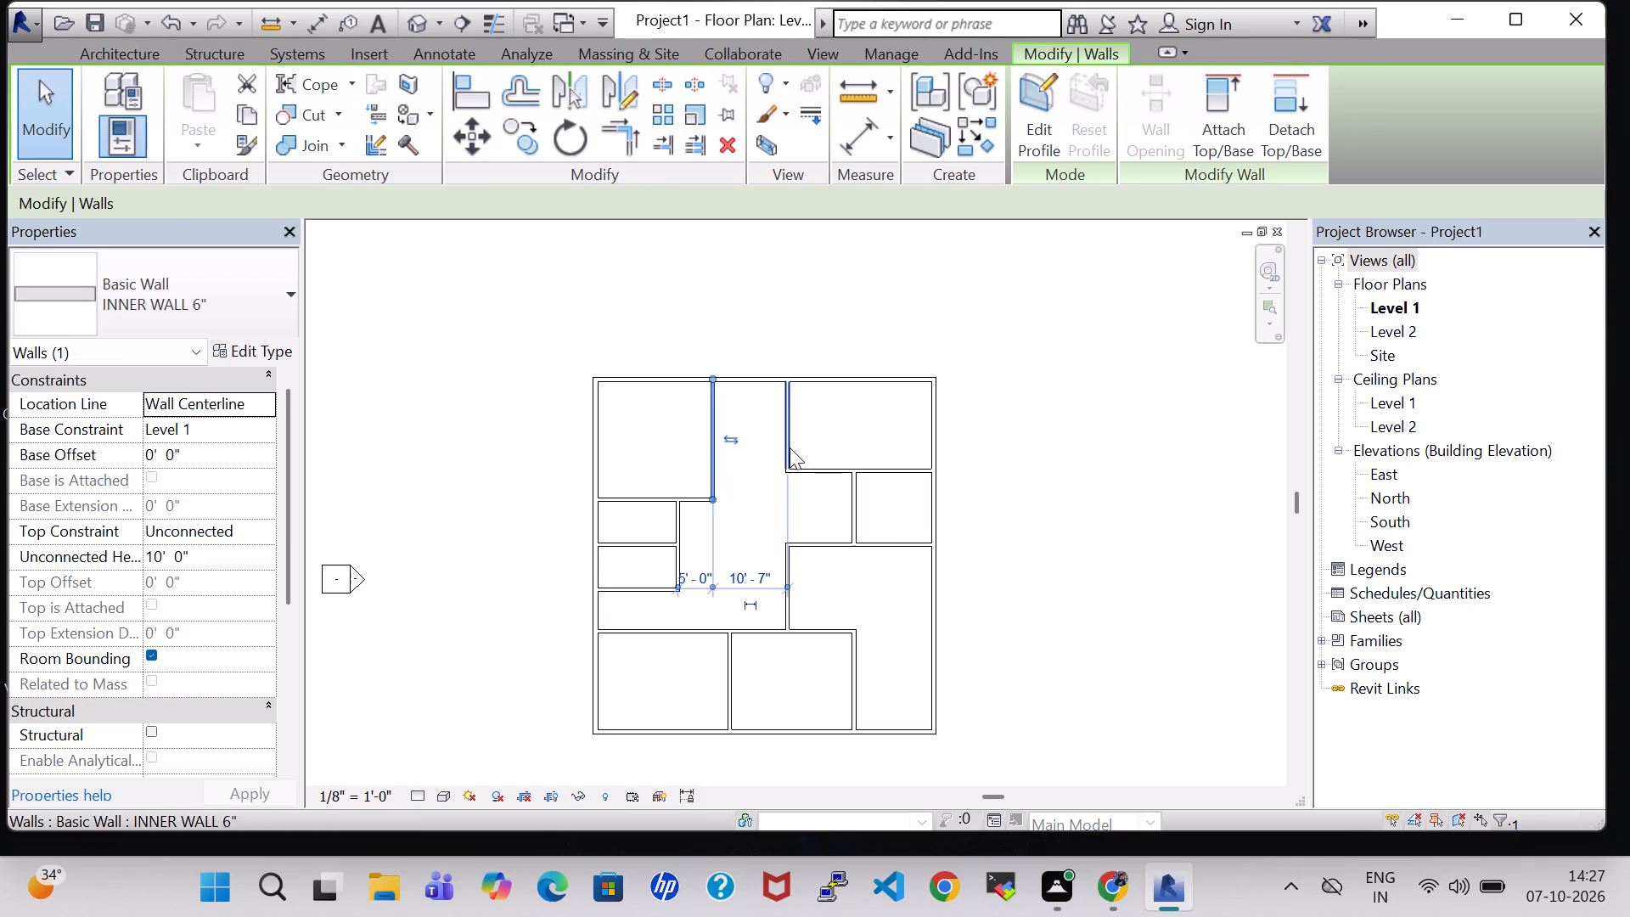
left_click(790, 447)
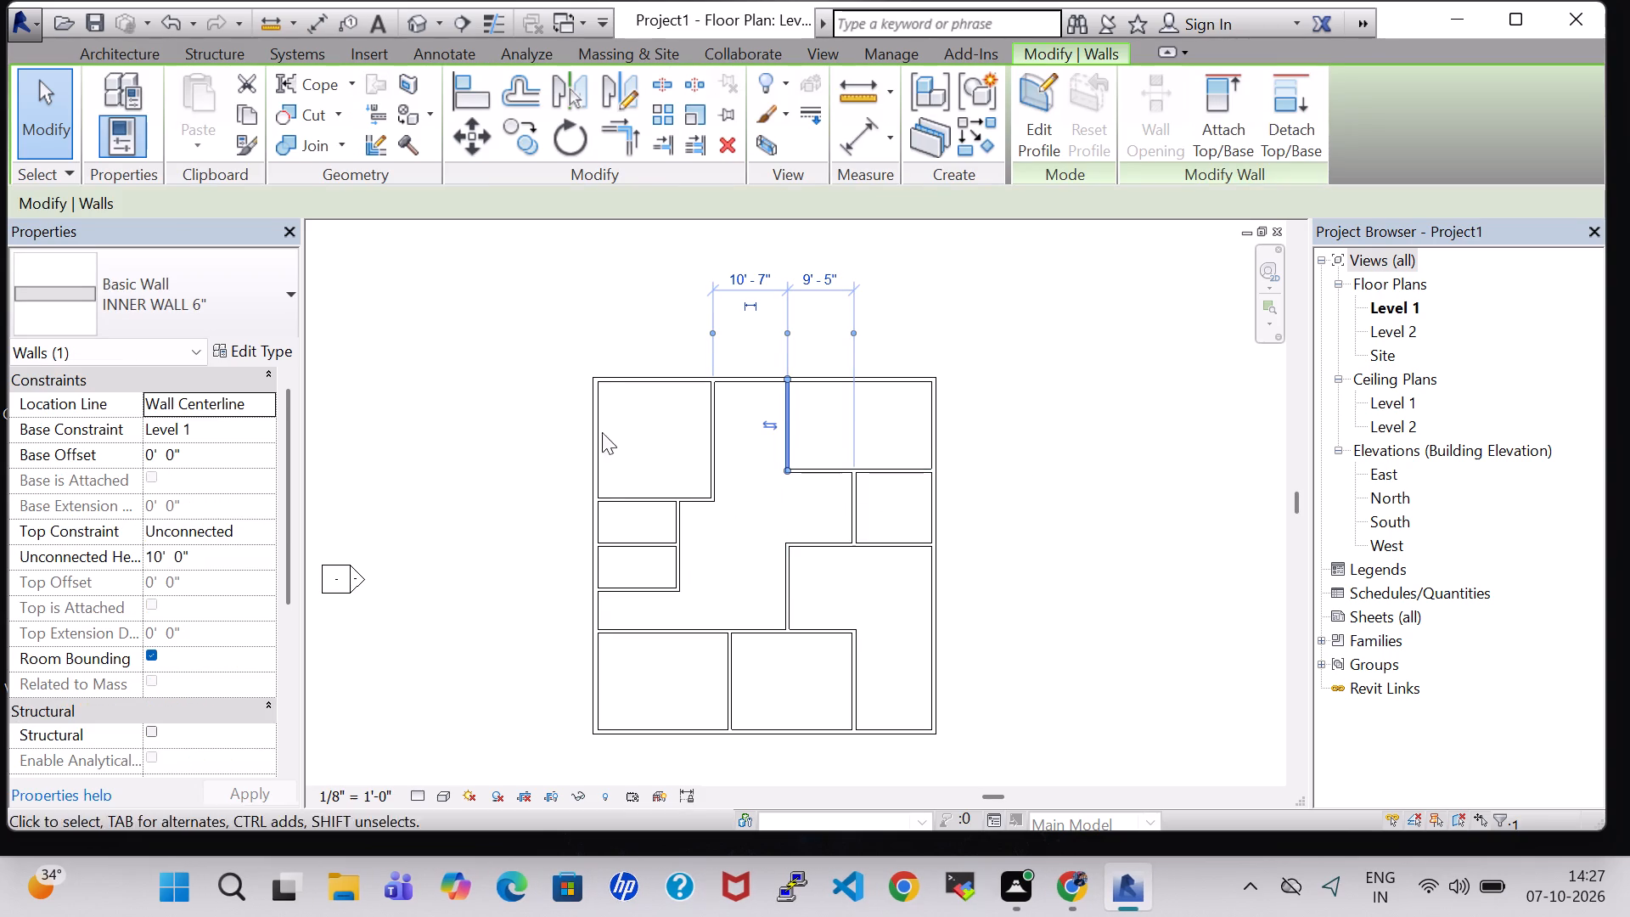
left_click(256, 340)
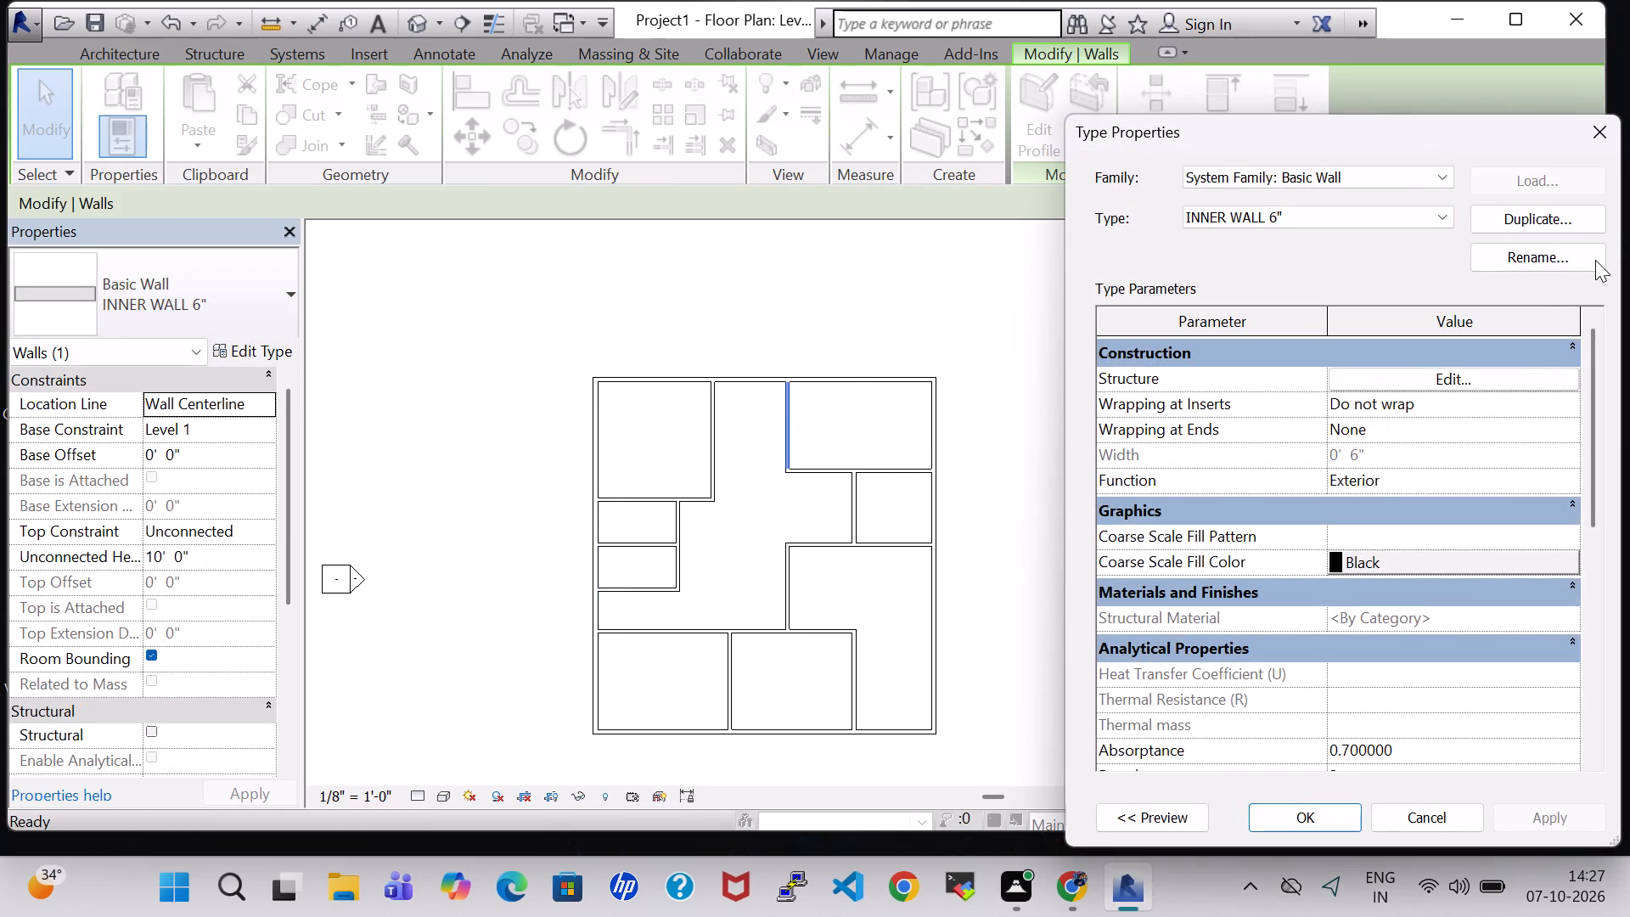
left_click(1524, 368)
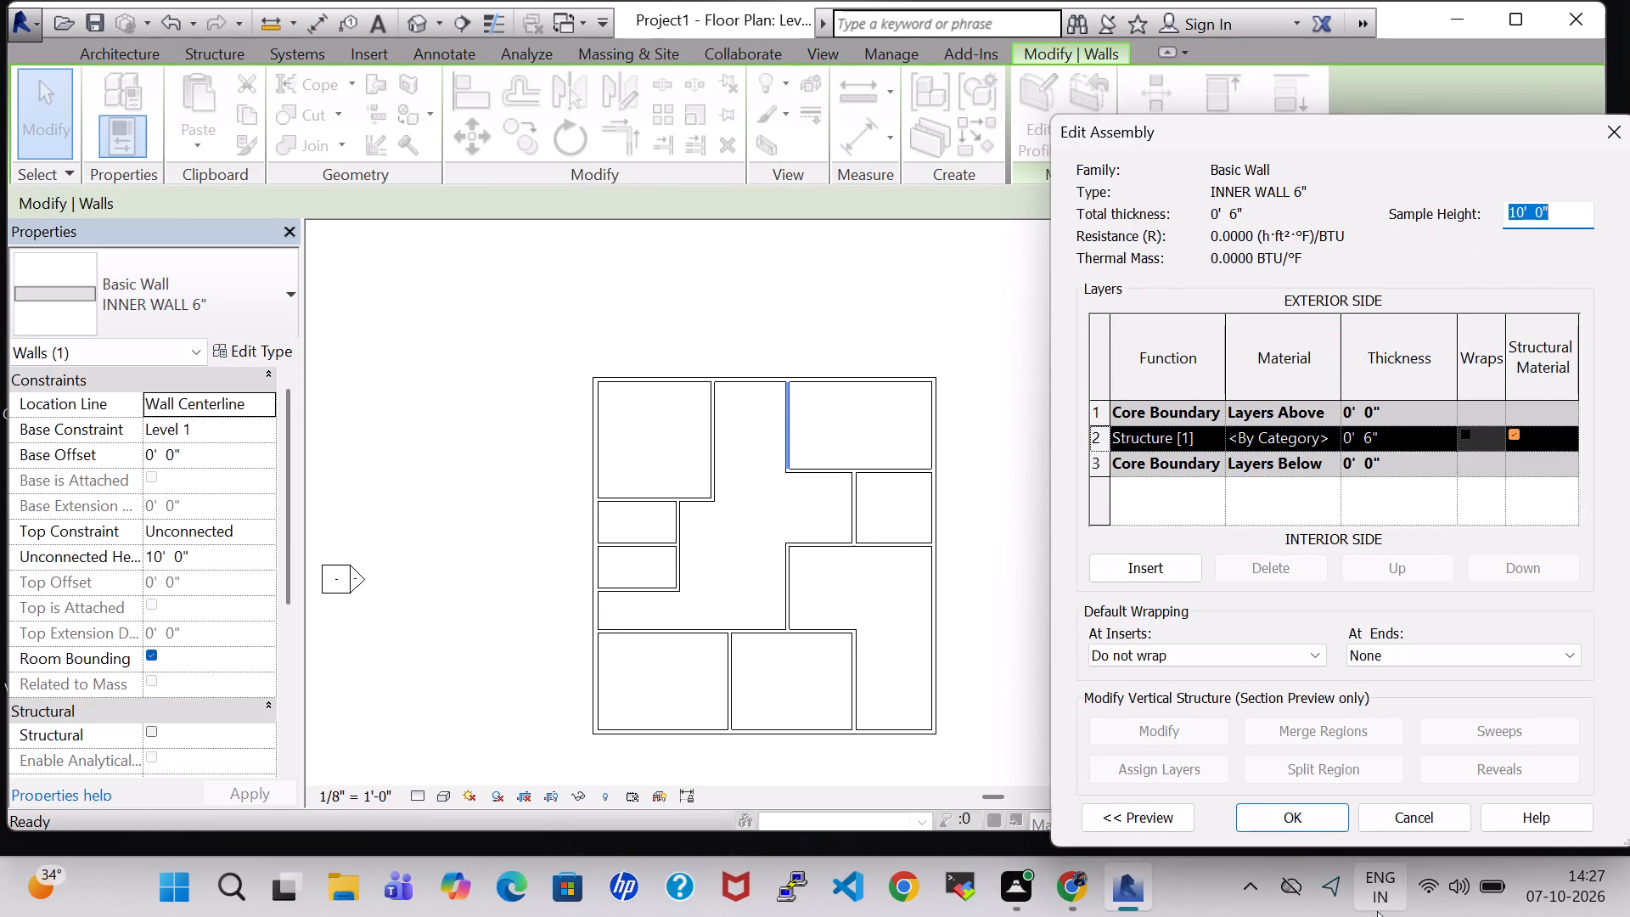
left_click(1299, 809)
left_click(961, 306)
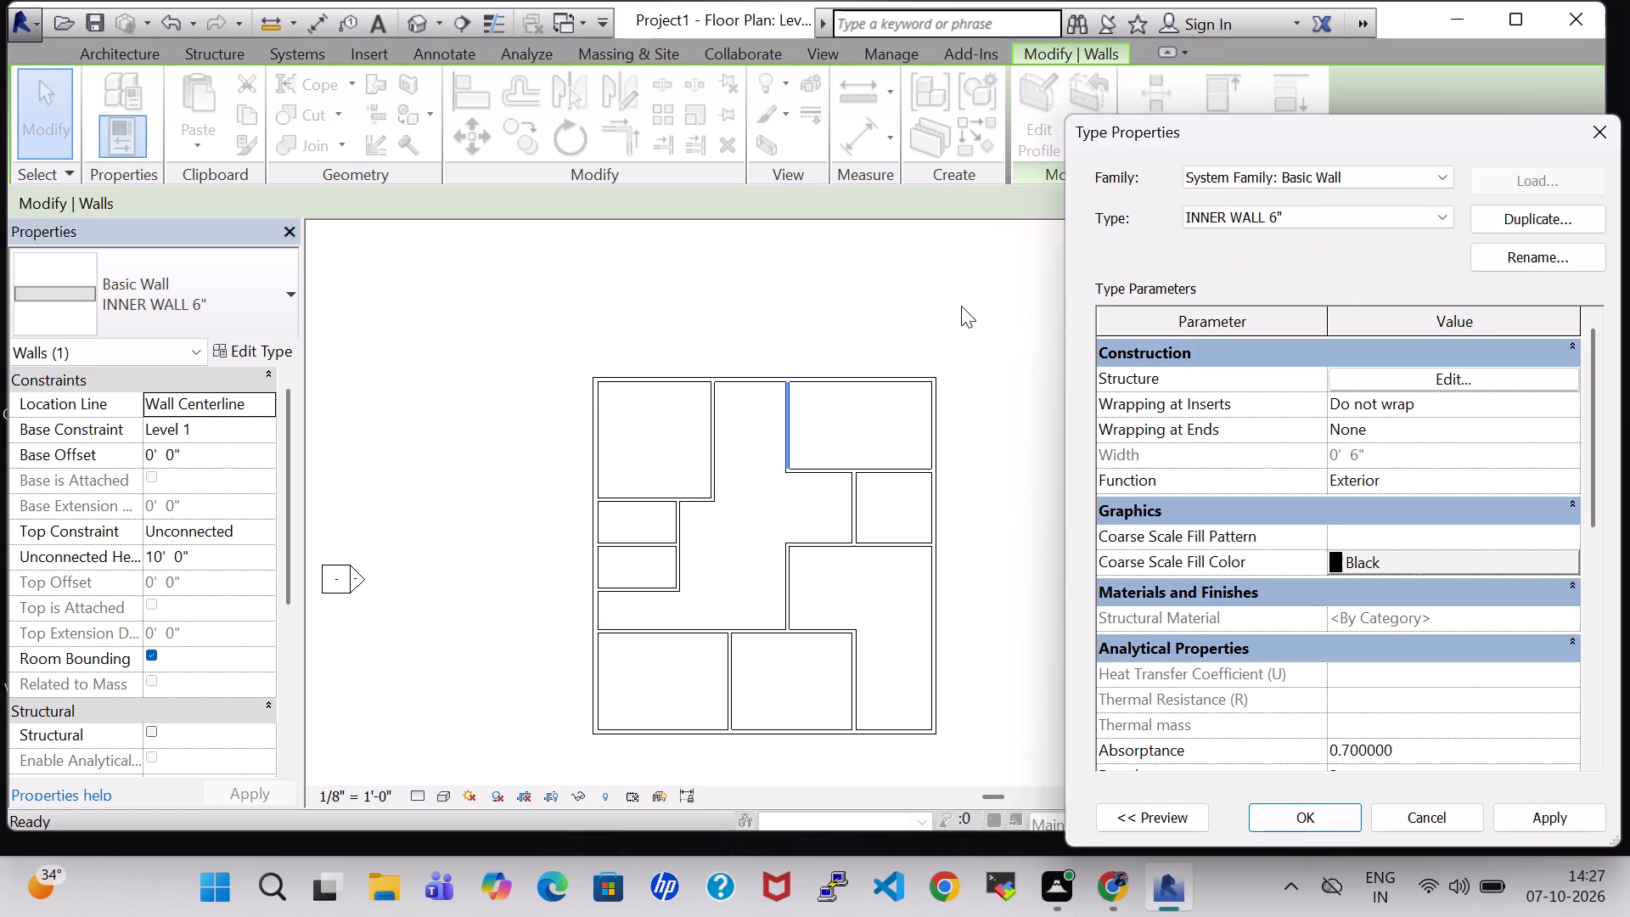
left_click(1335, 809)
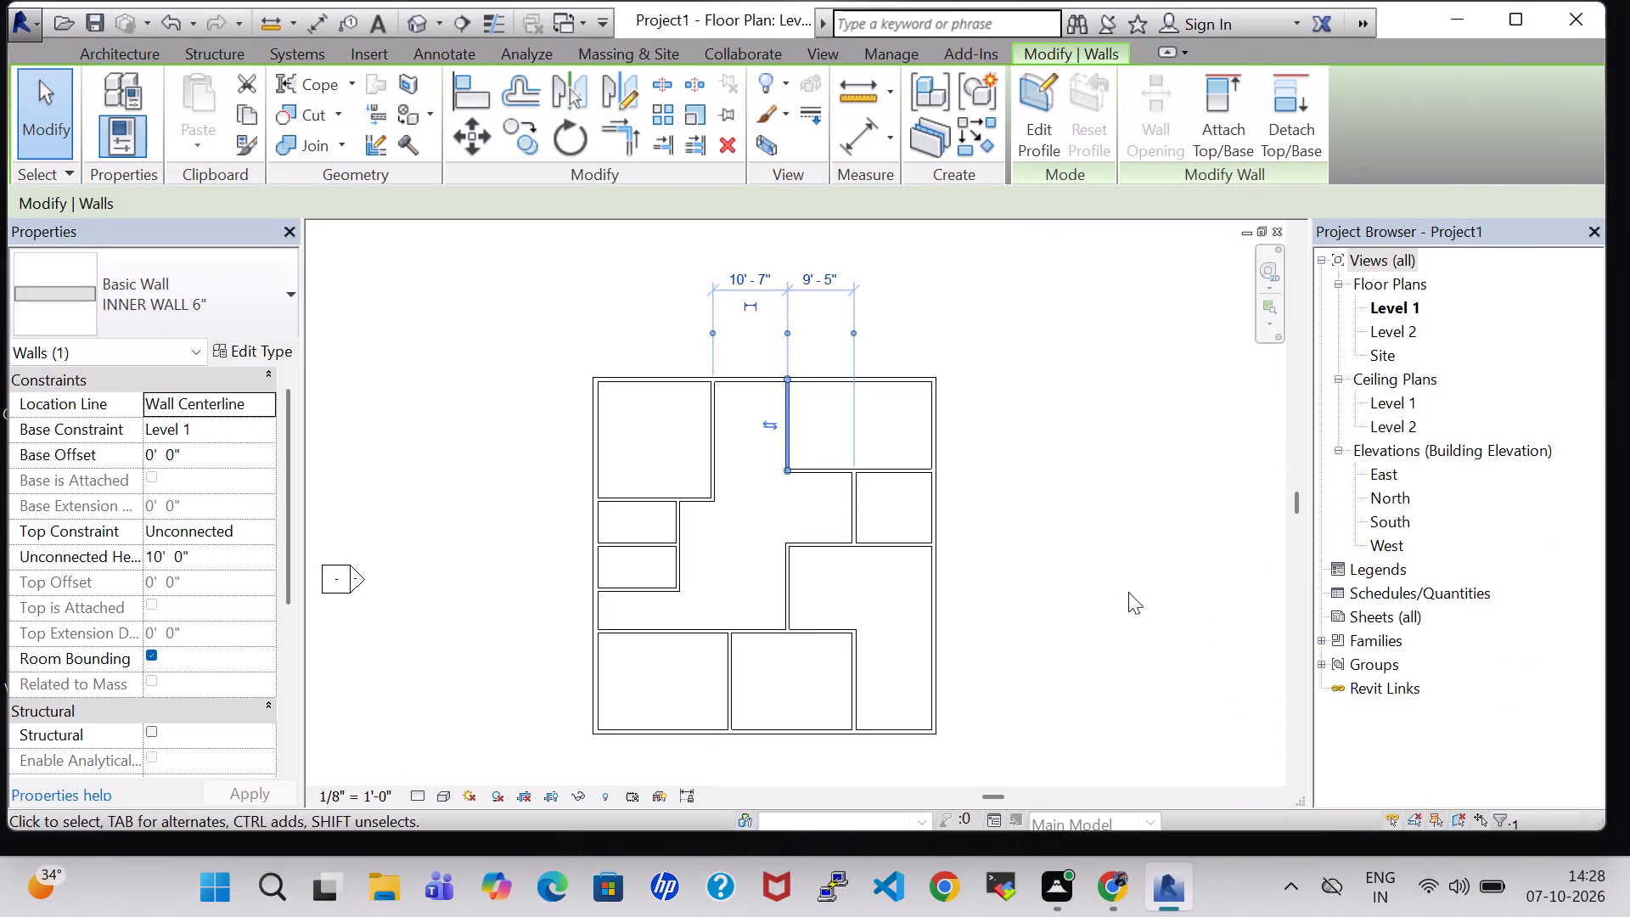
left_click(1121, 588)
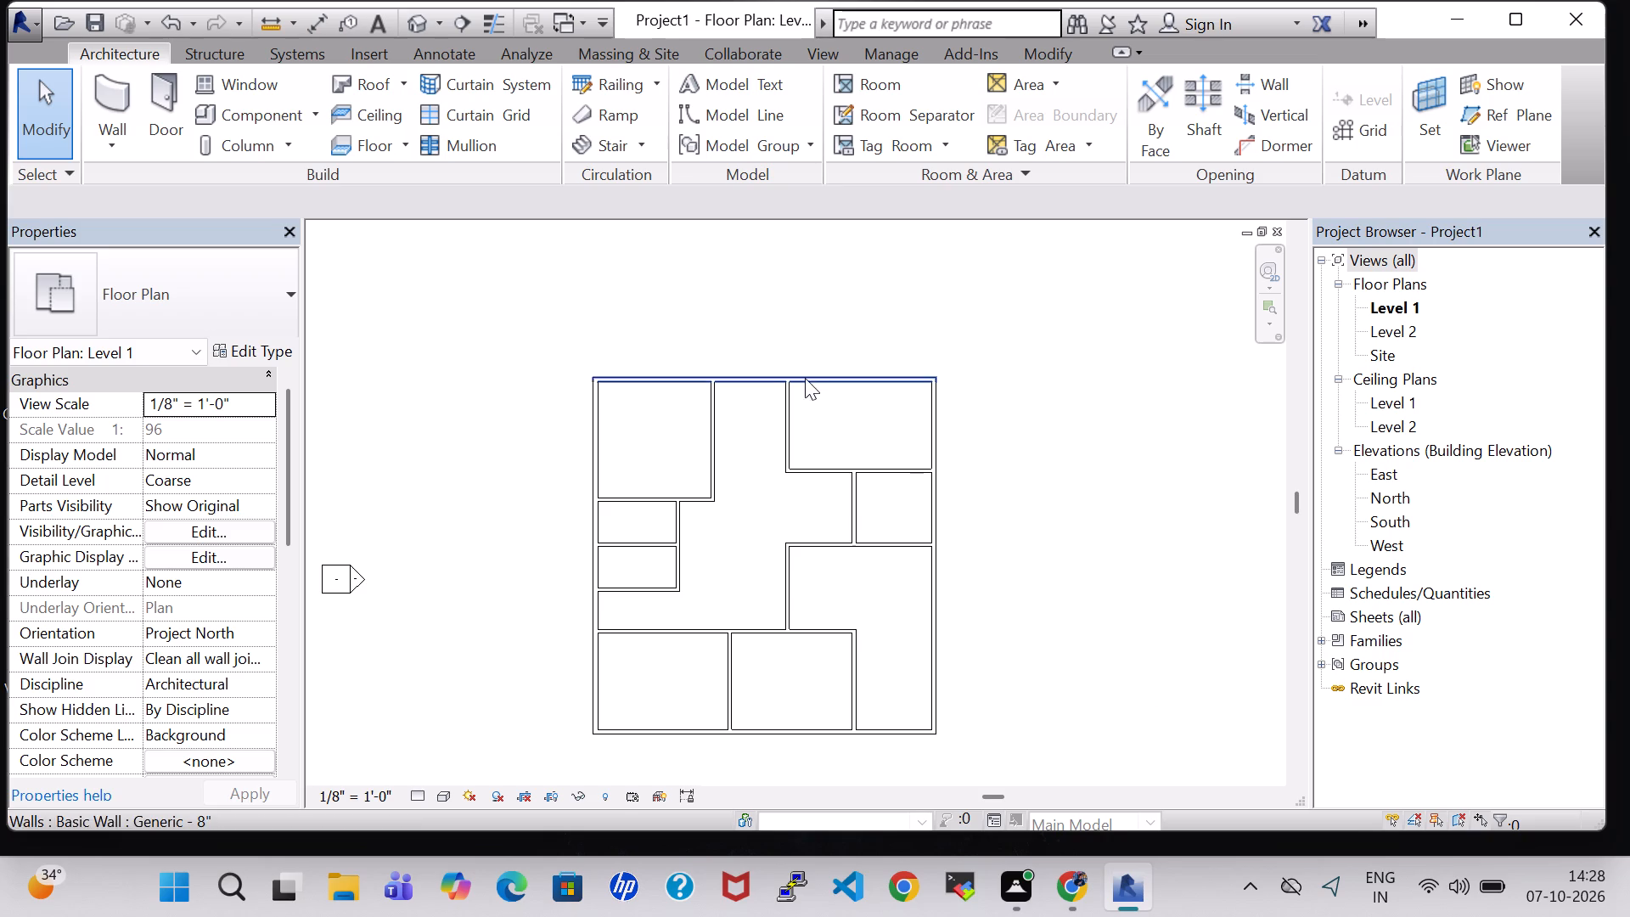
Place a Single-Flush 36" x 84" door in the upper-left room's right wall, about 2'-2" from its lower corner, swinging into the room.
left_click(170, 76)
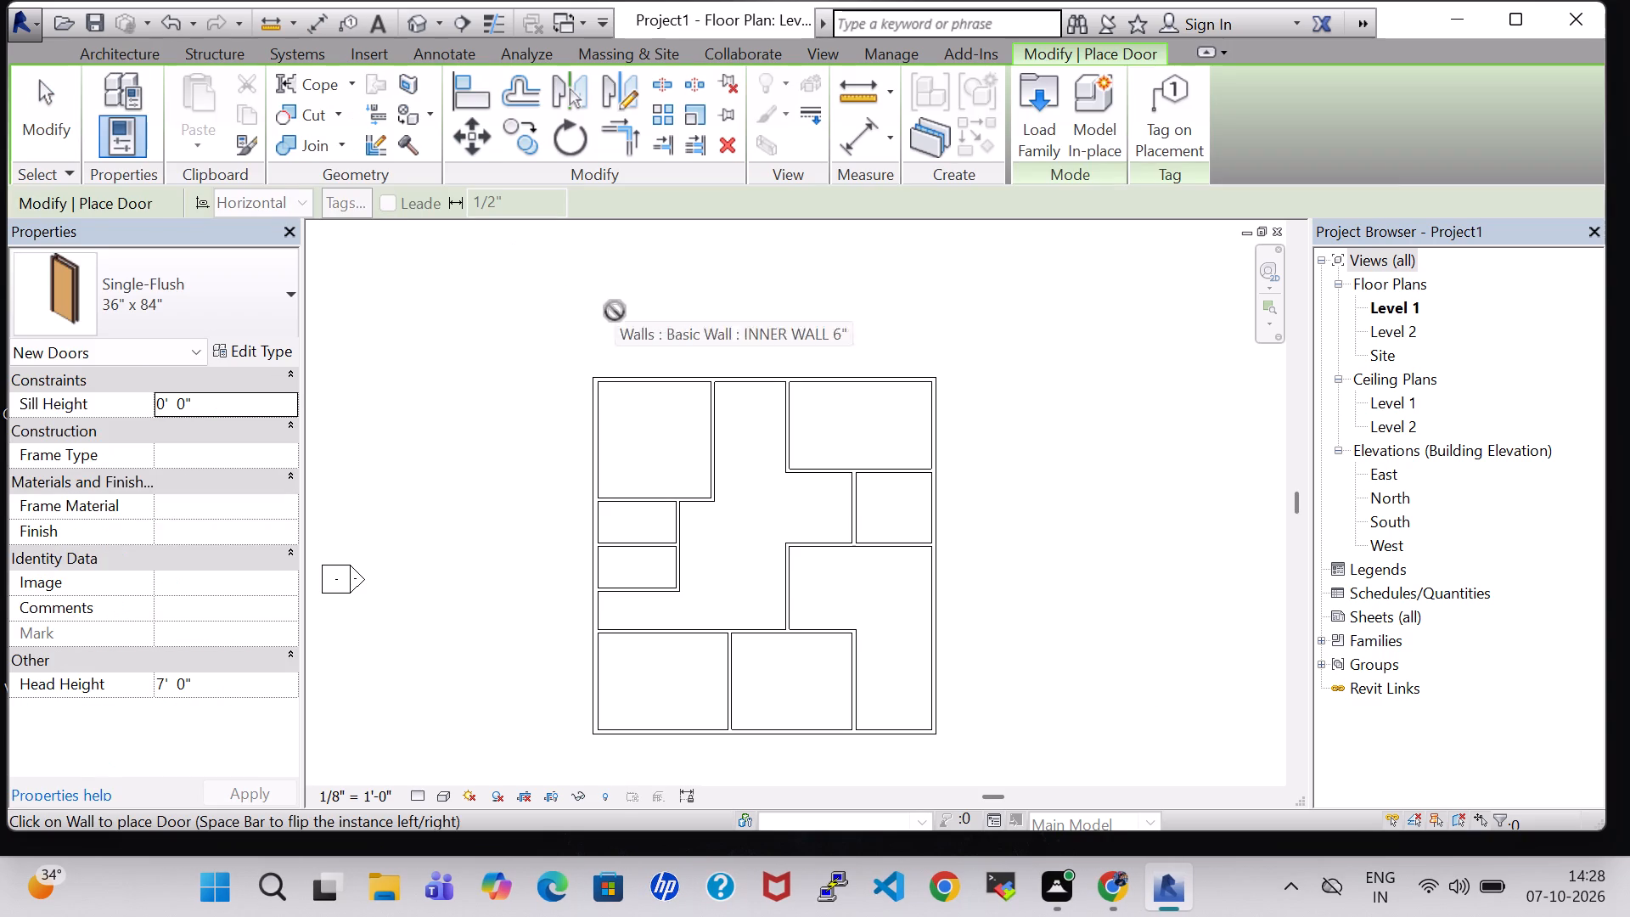
key("space")
left_click(704, 484)
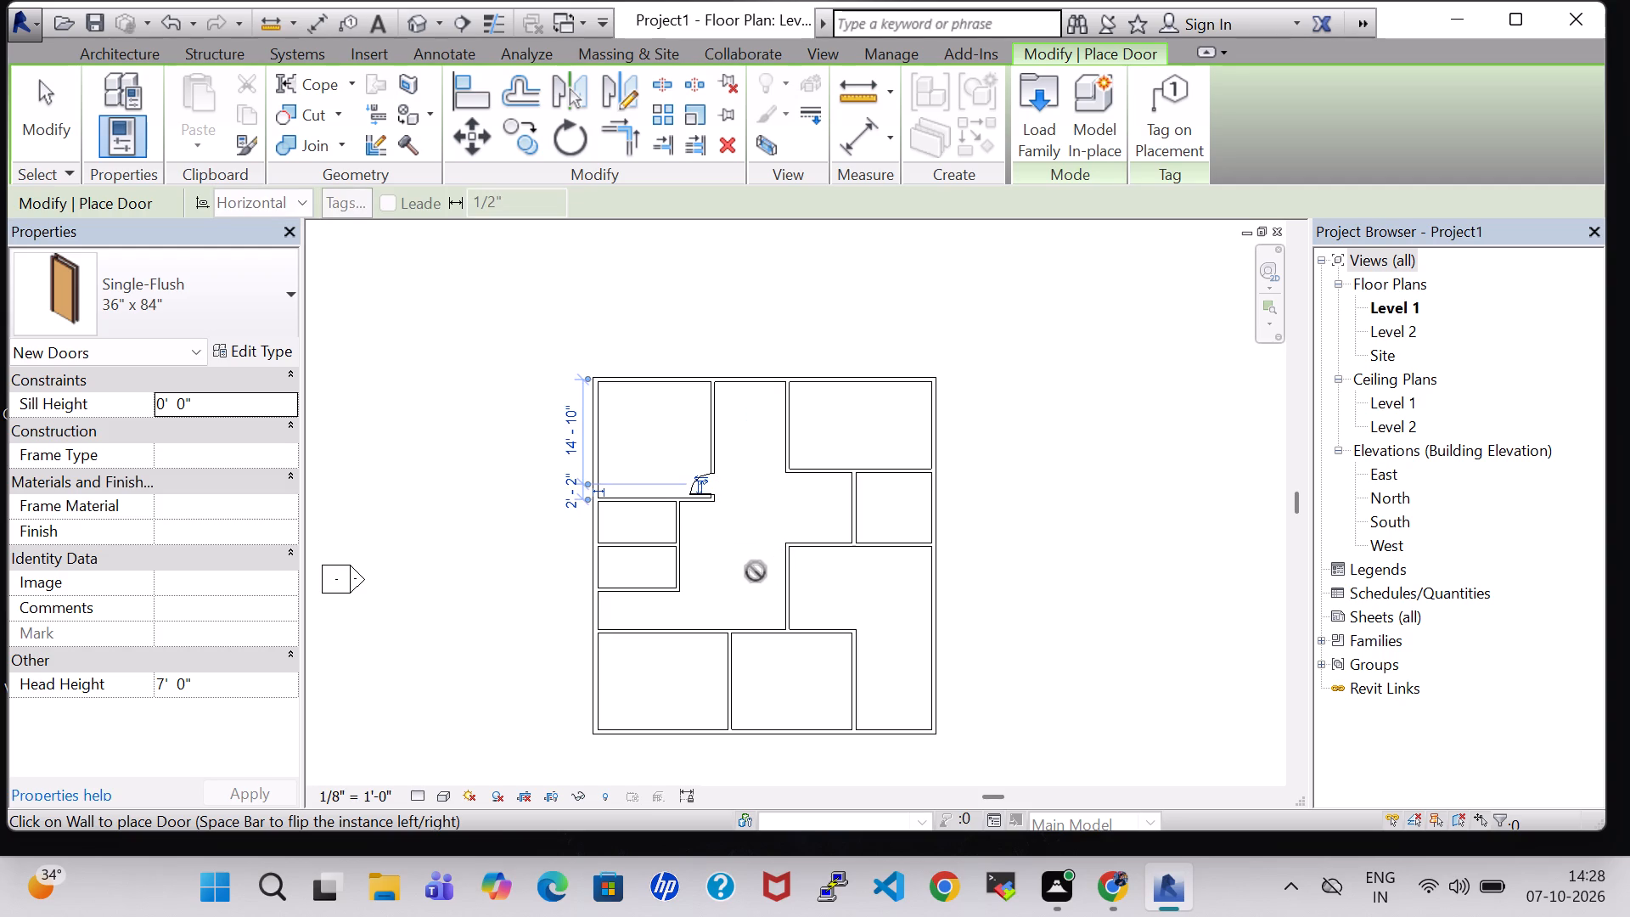
key("Escape")
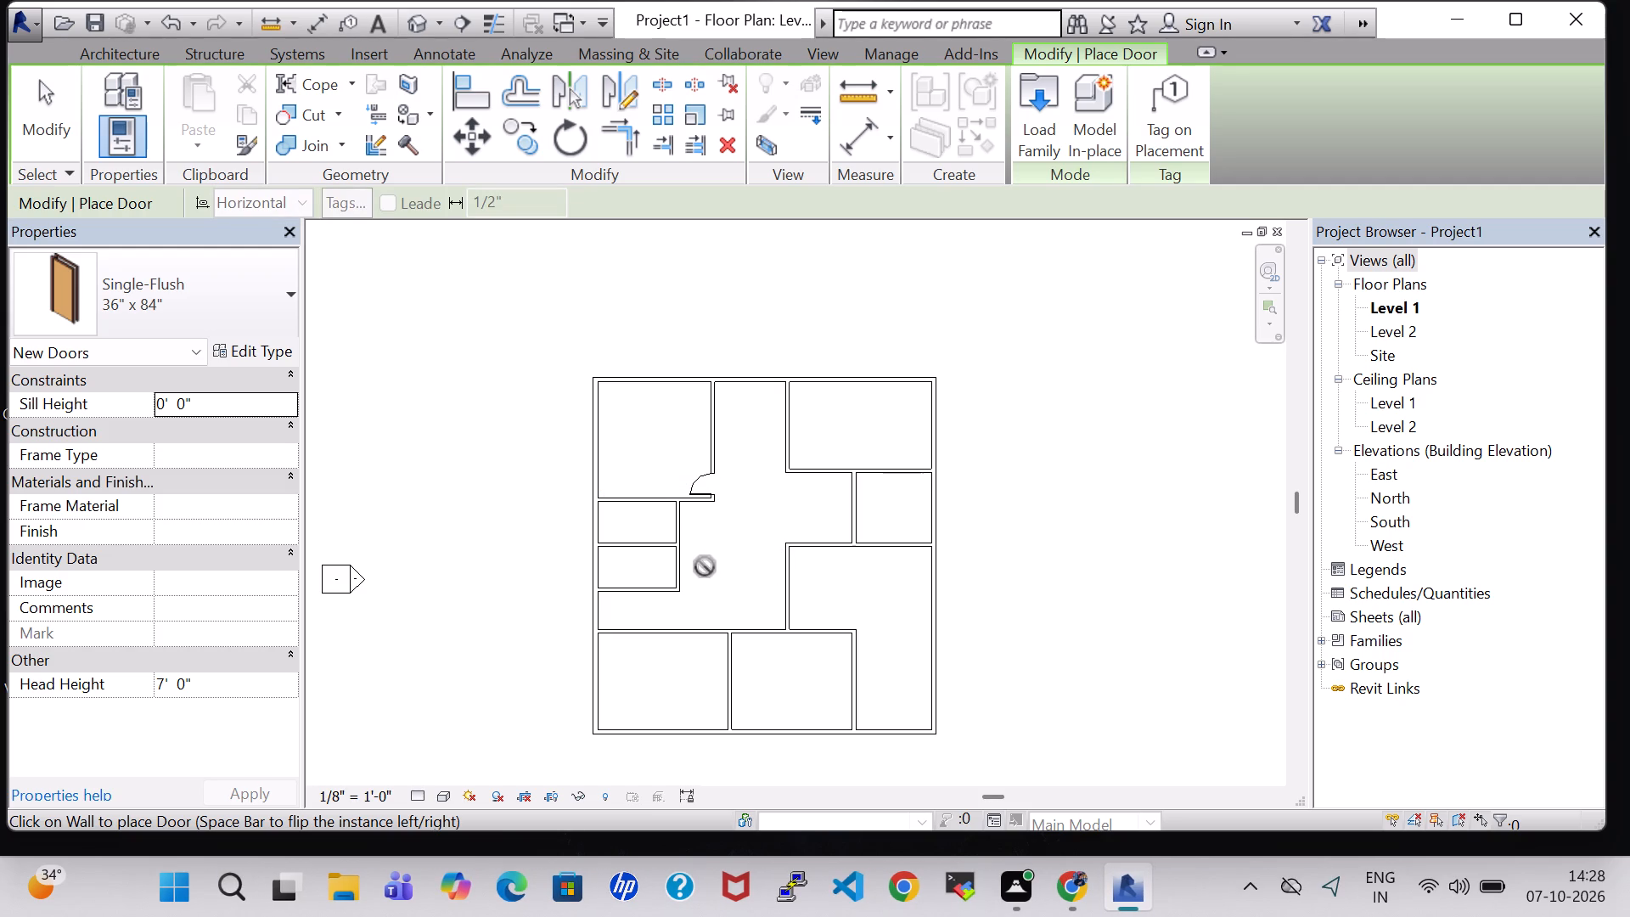
Add Single-Flush 36" x 84" doors to the upper small left room's top wall and the lower small room's bottom wall, both opening inward.
left_click(660, 502)
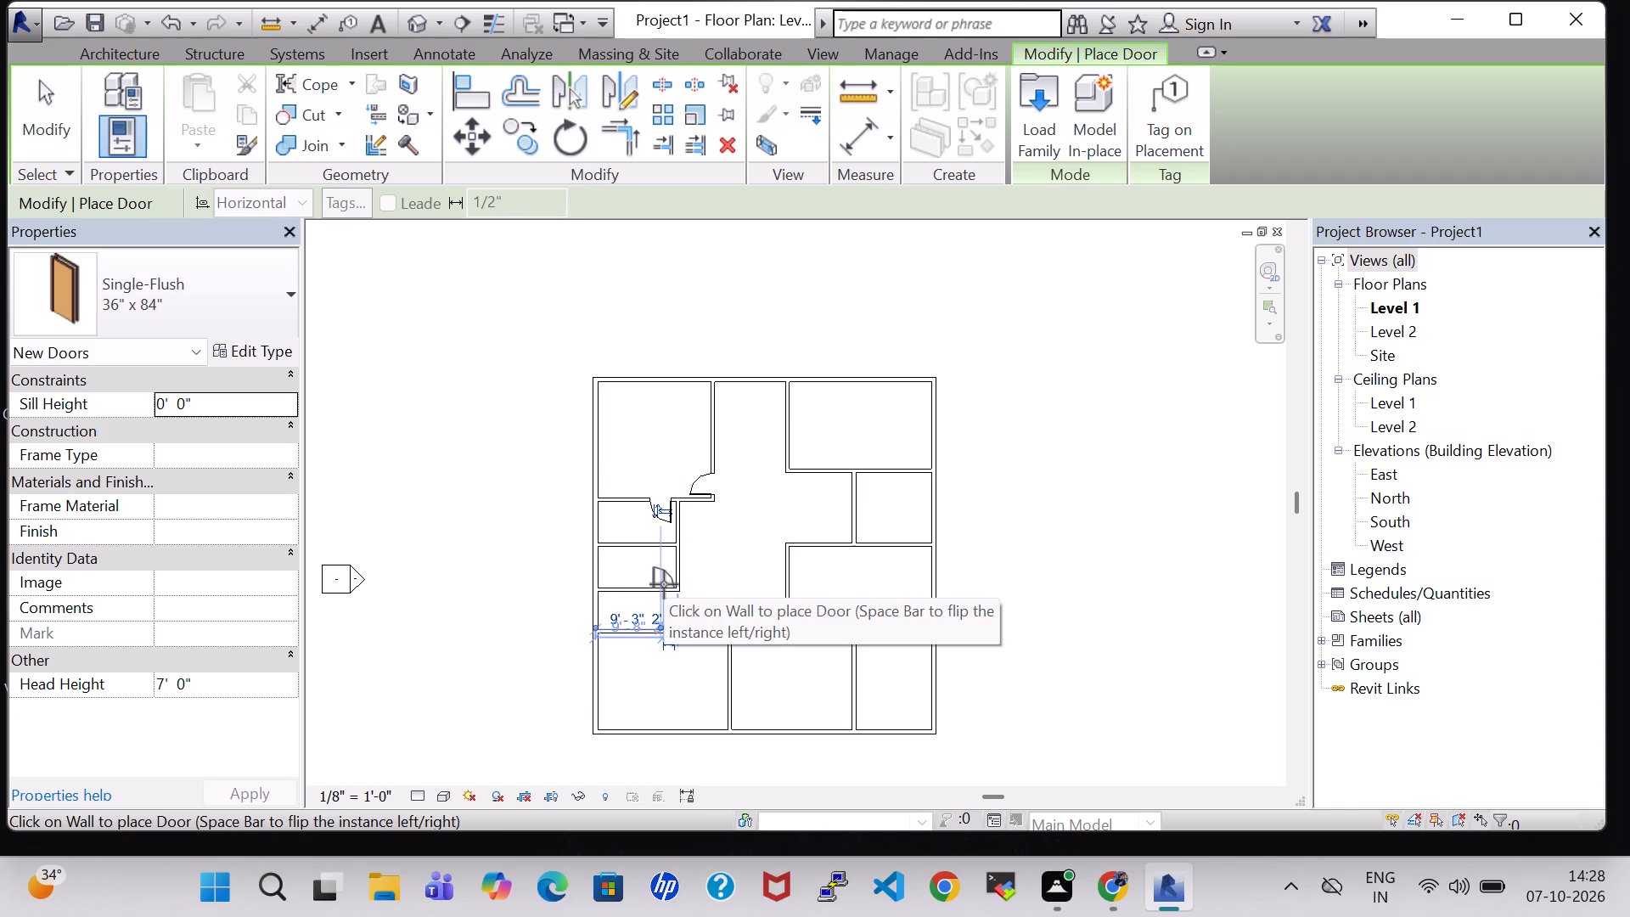
key("space")
left_click(664, 584)
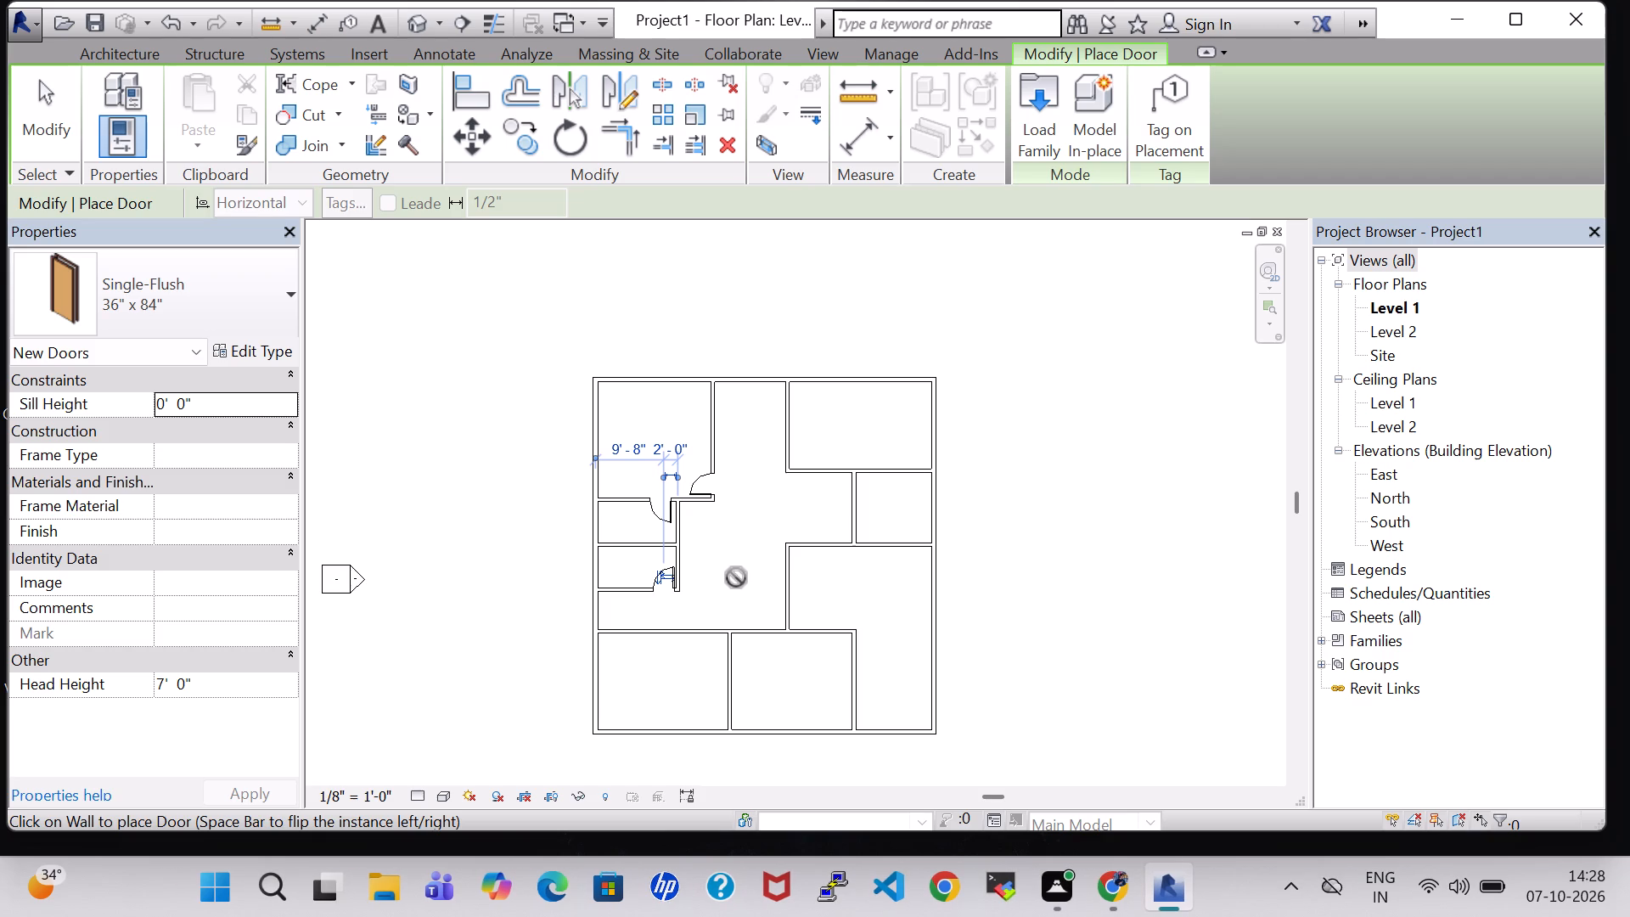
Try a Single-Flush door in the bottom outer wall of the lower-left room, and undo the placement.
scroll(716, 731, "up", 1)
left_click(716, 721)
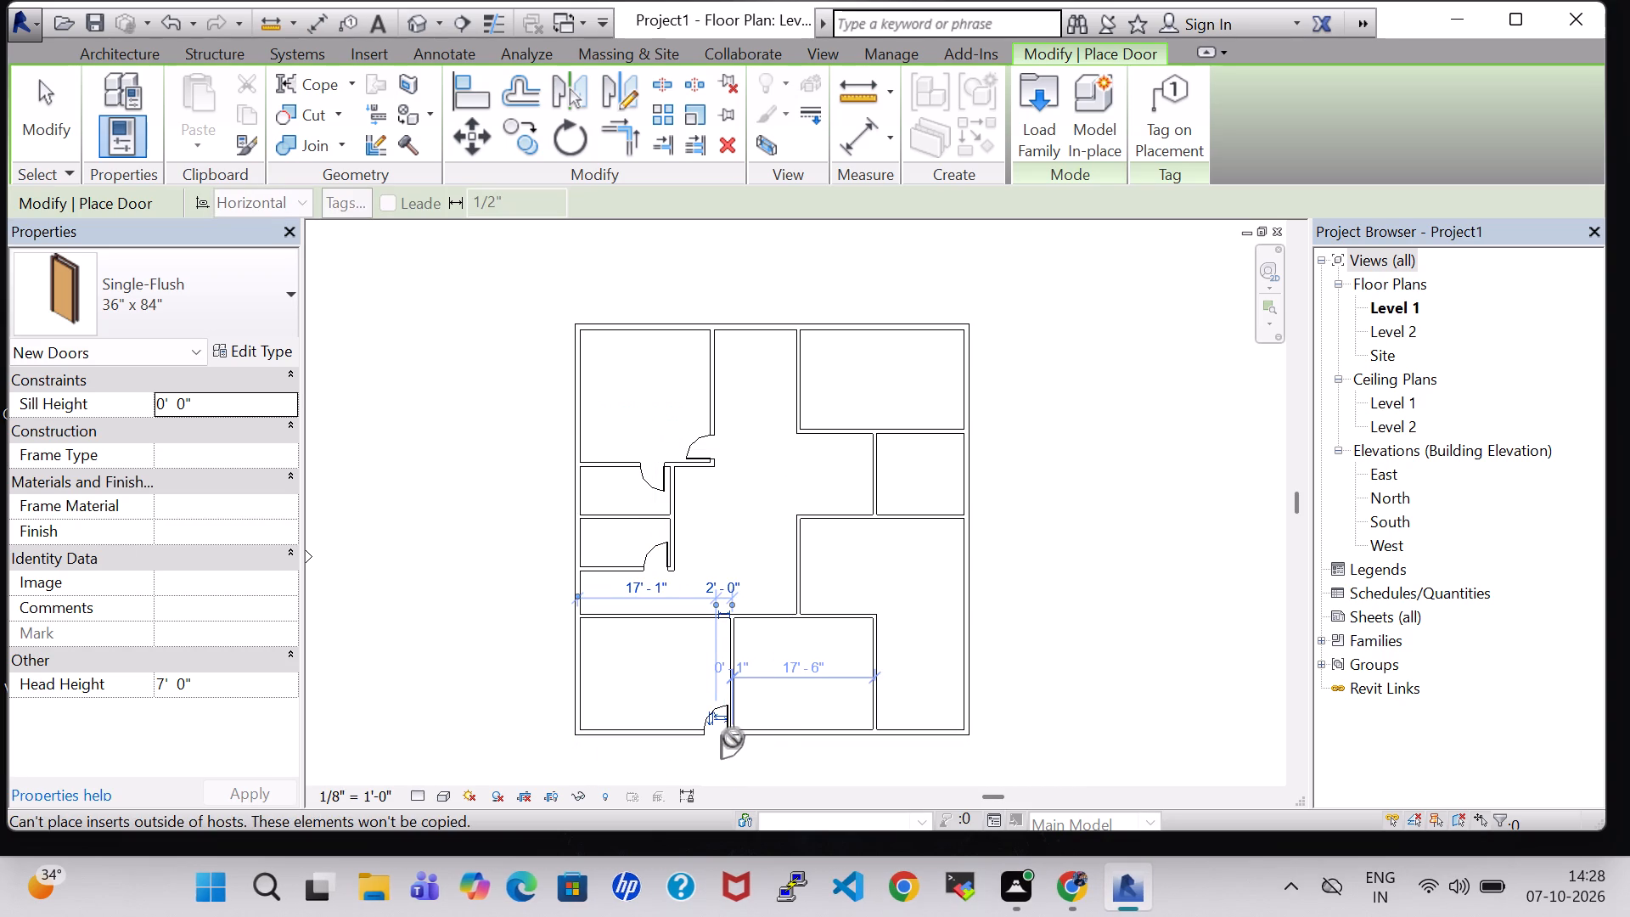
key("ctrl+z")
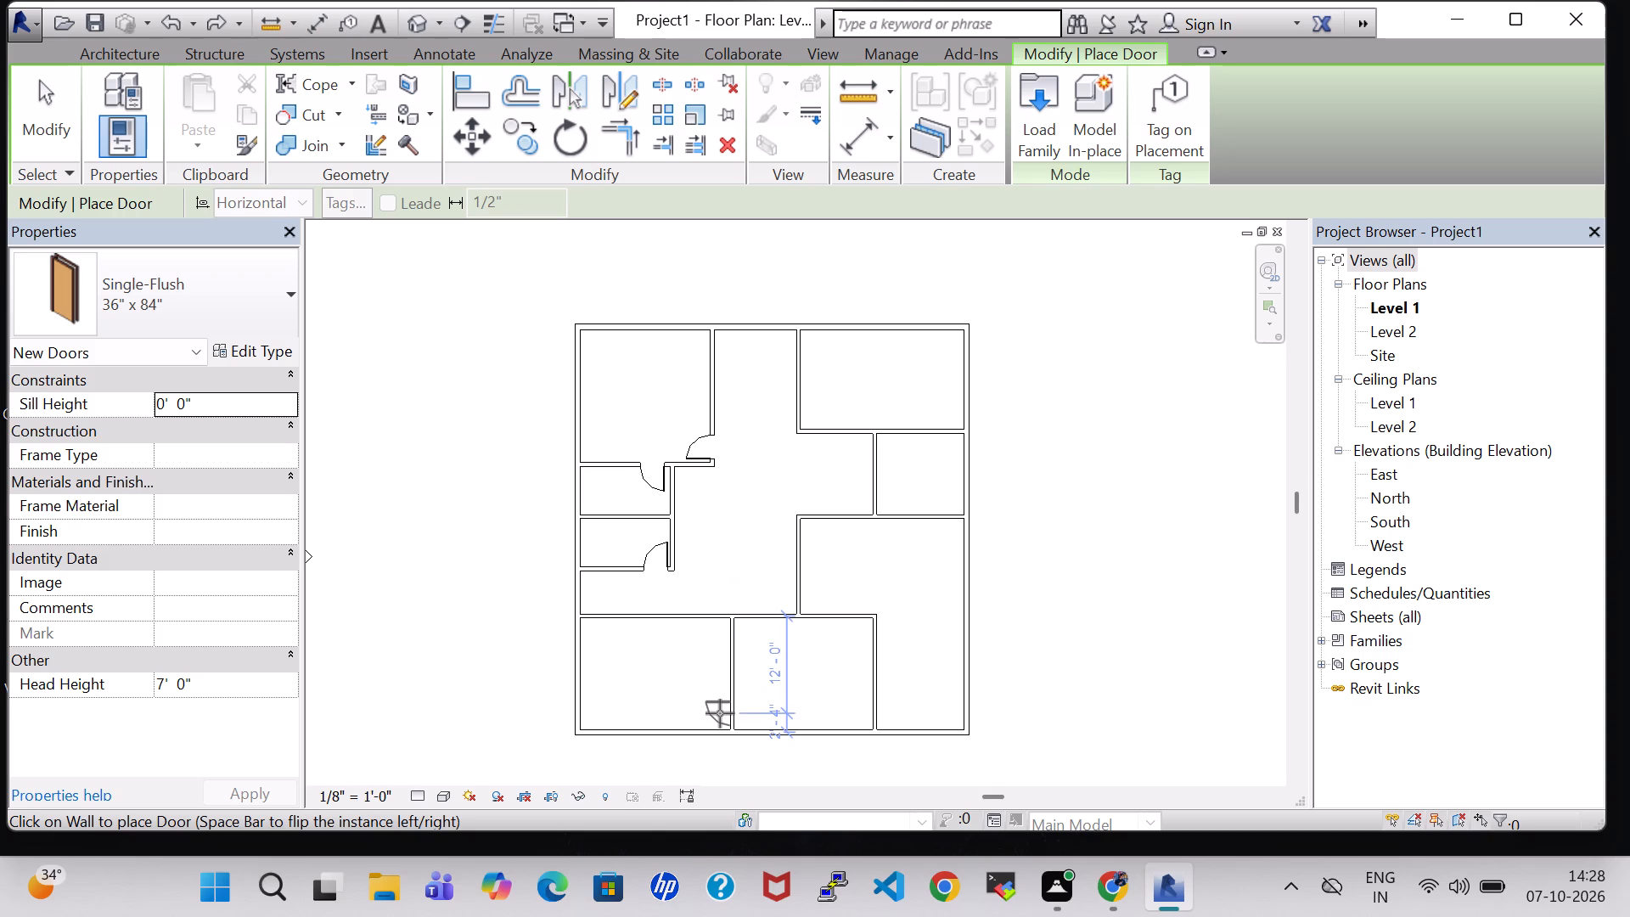
Place a Single-Flush 36" x 84" door between the two bottom rooms, about 2'-4" above the bottom outer wall, swinging into the lower-left room.
key("space")
left_click(720, 713)
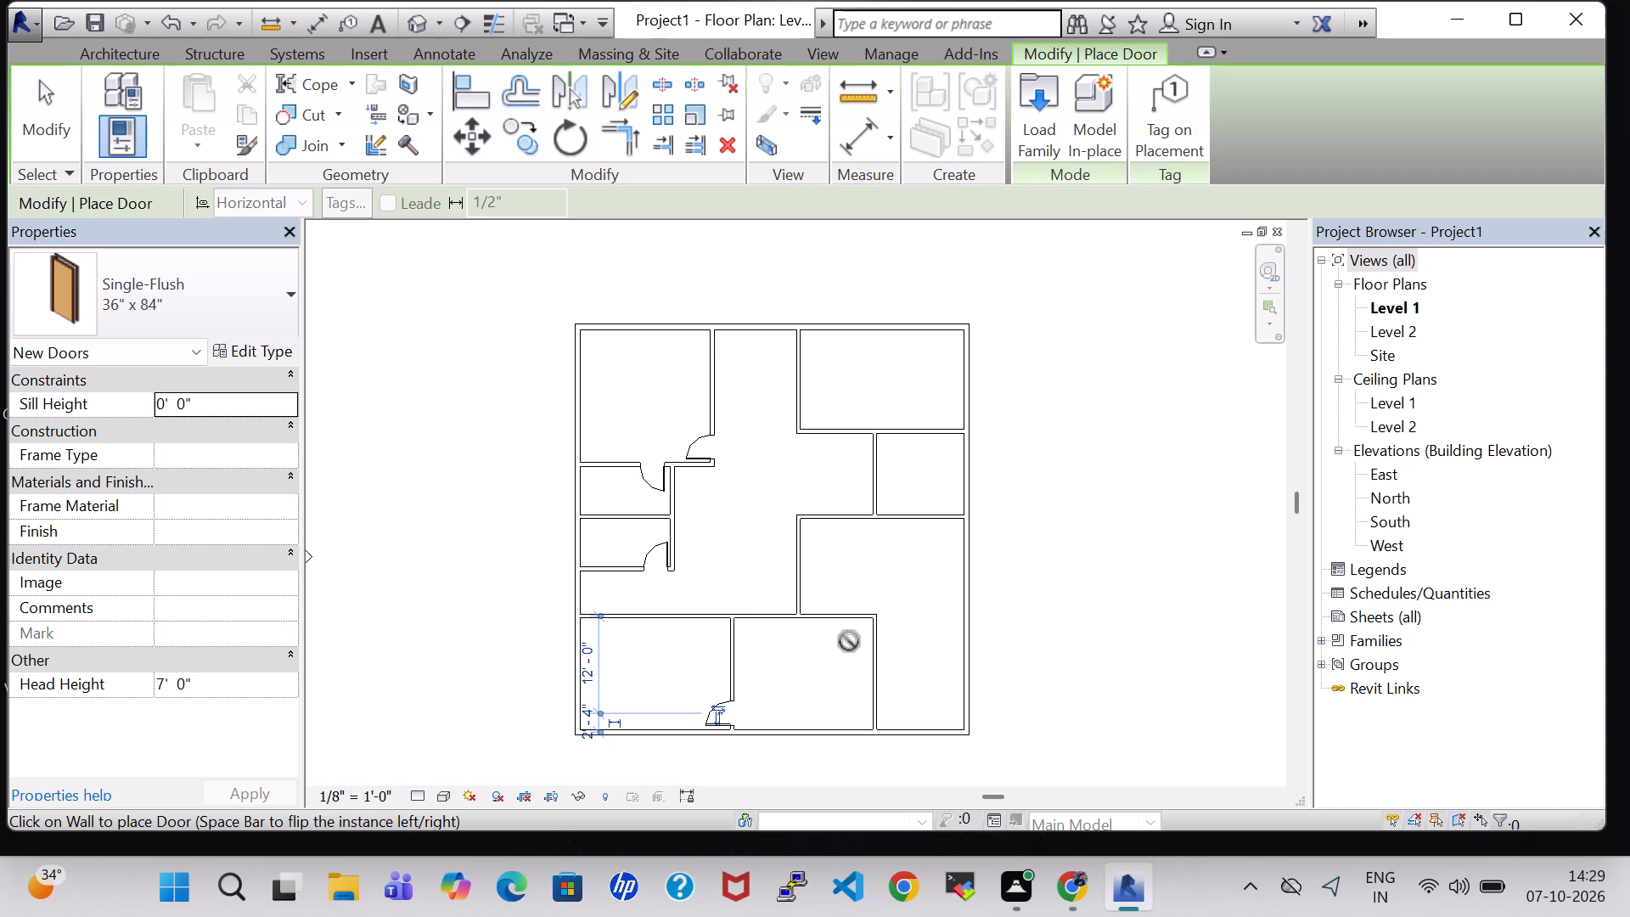
key("Escape")
key("Escape")
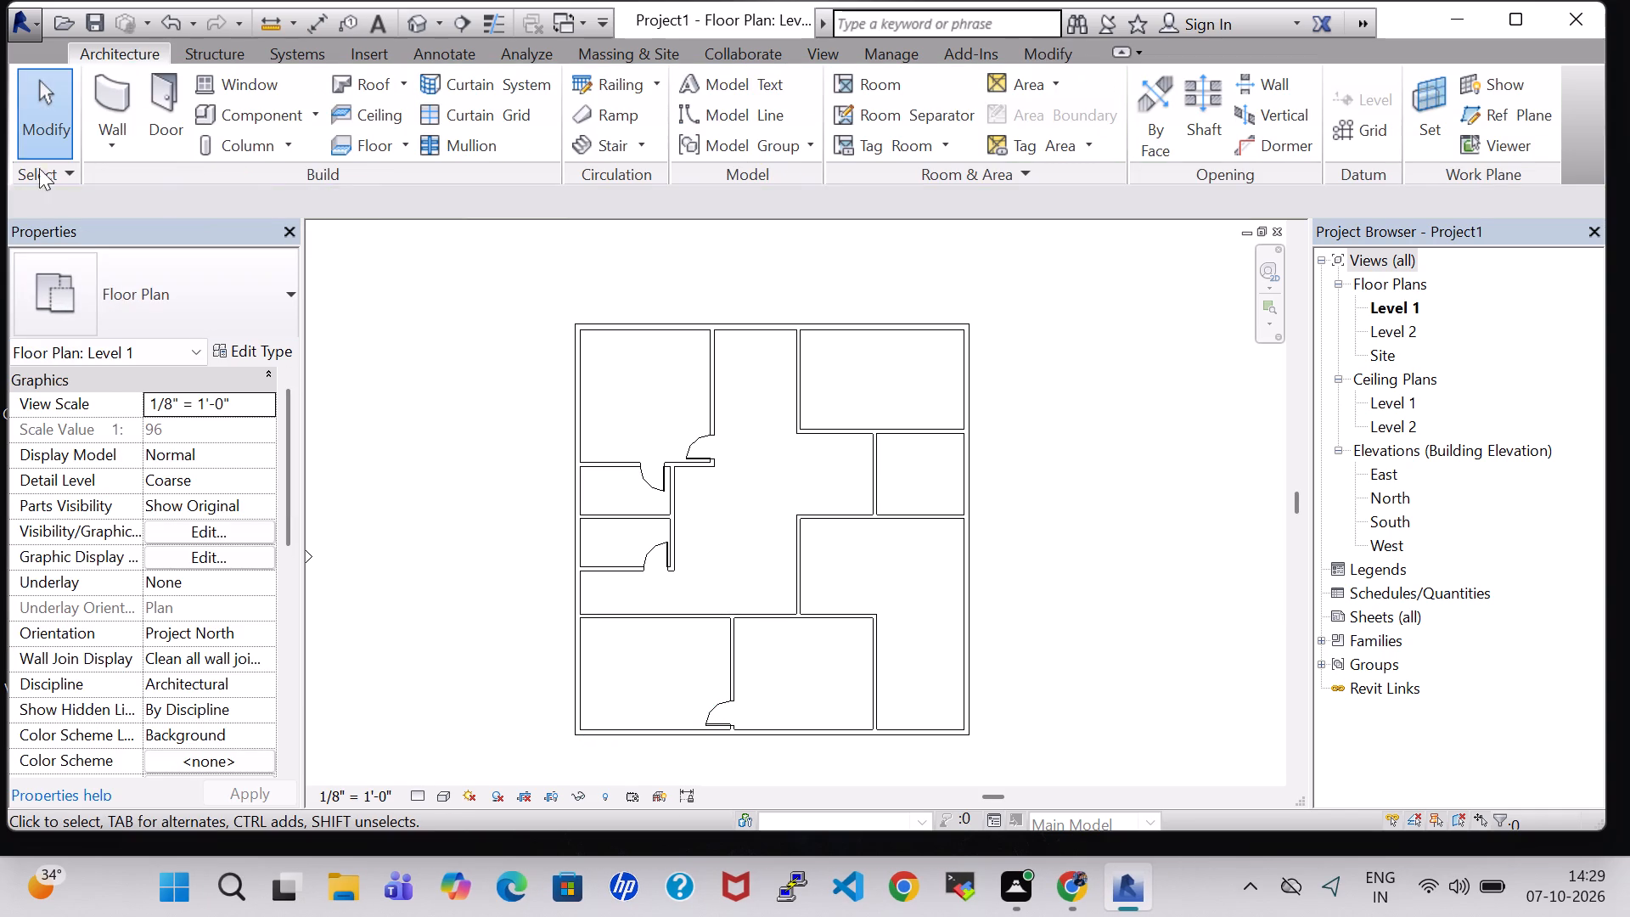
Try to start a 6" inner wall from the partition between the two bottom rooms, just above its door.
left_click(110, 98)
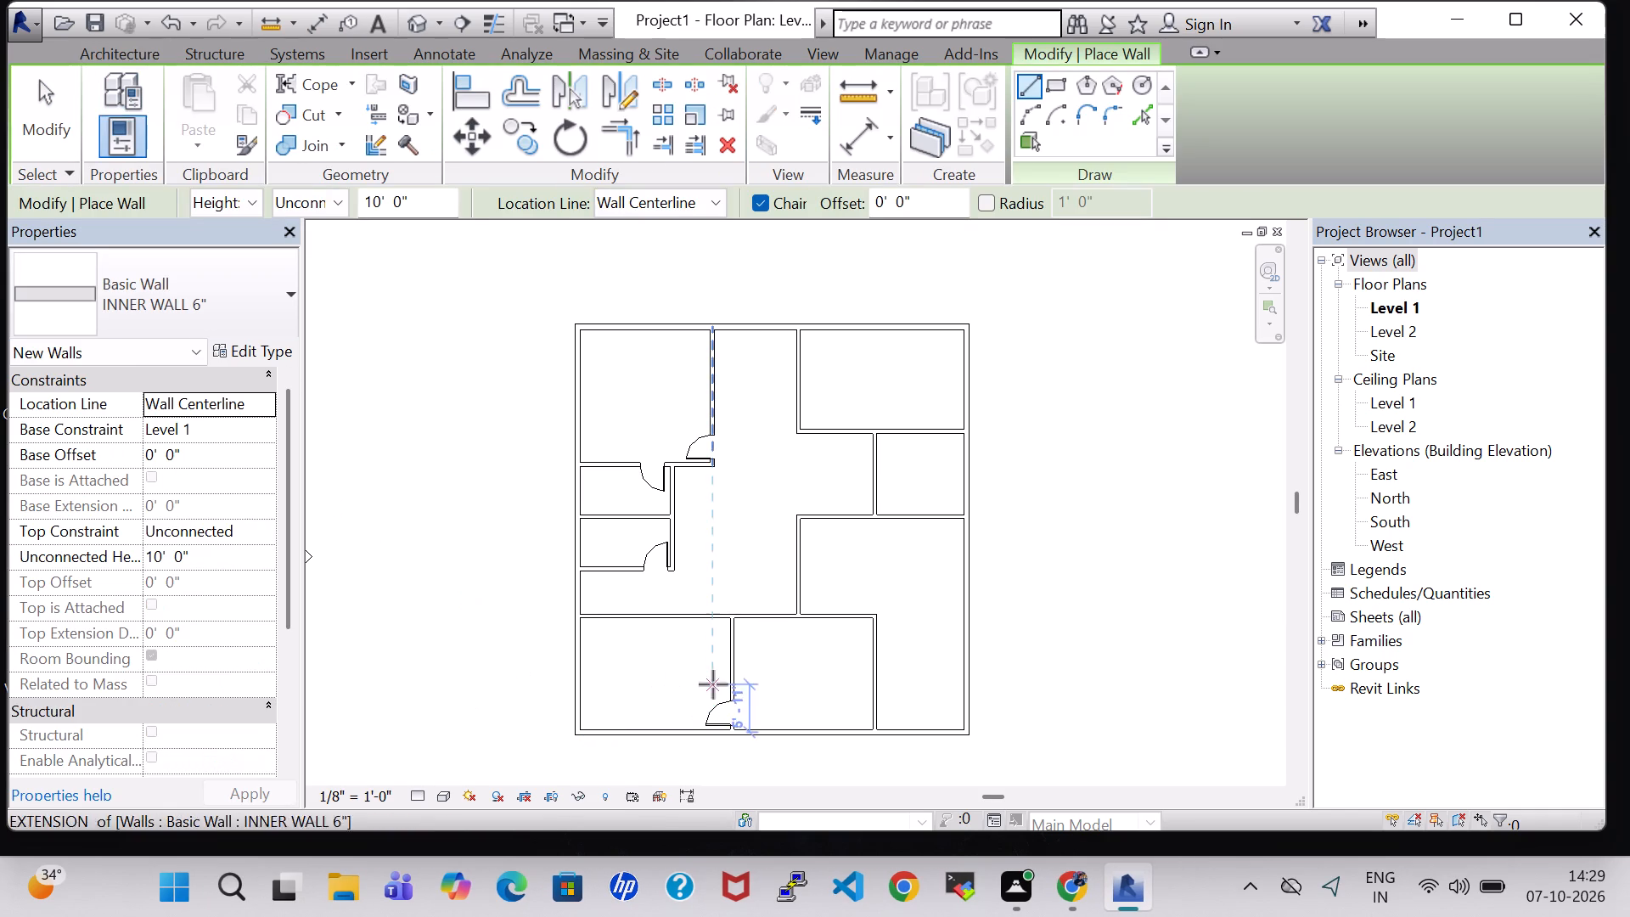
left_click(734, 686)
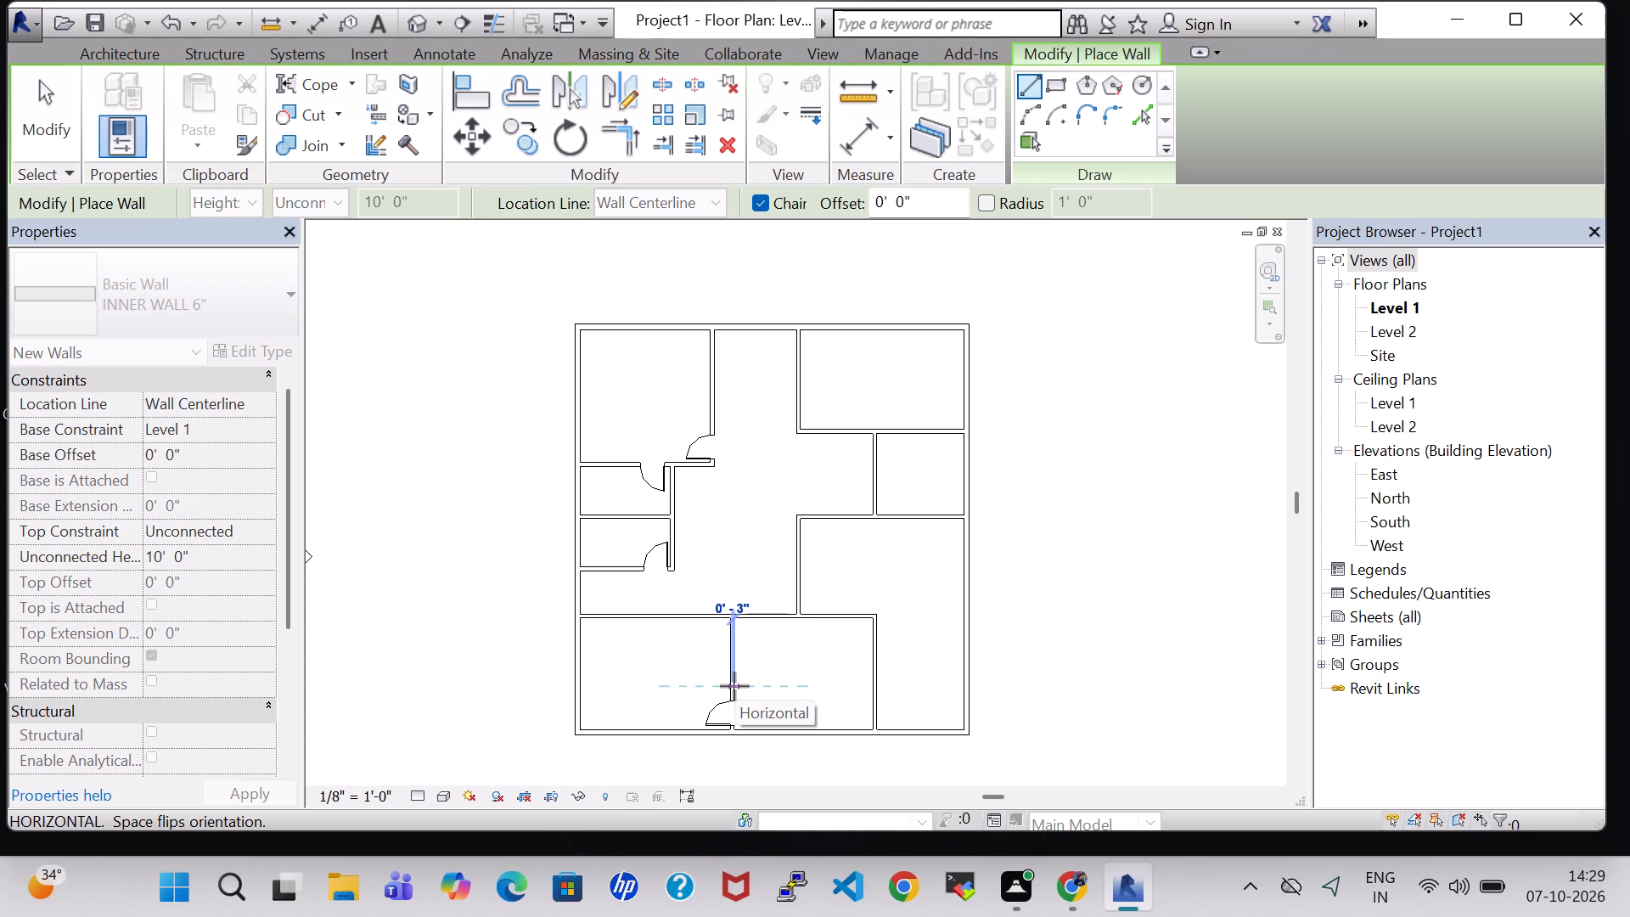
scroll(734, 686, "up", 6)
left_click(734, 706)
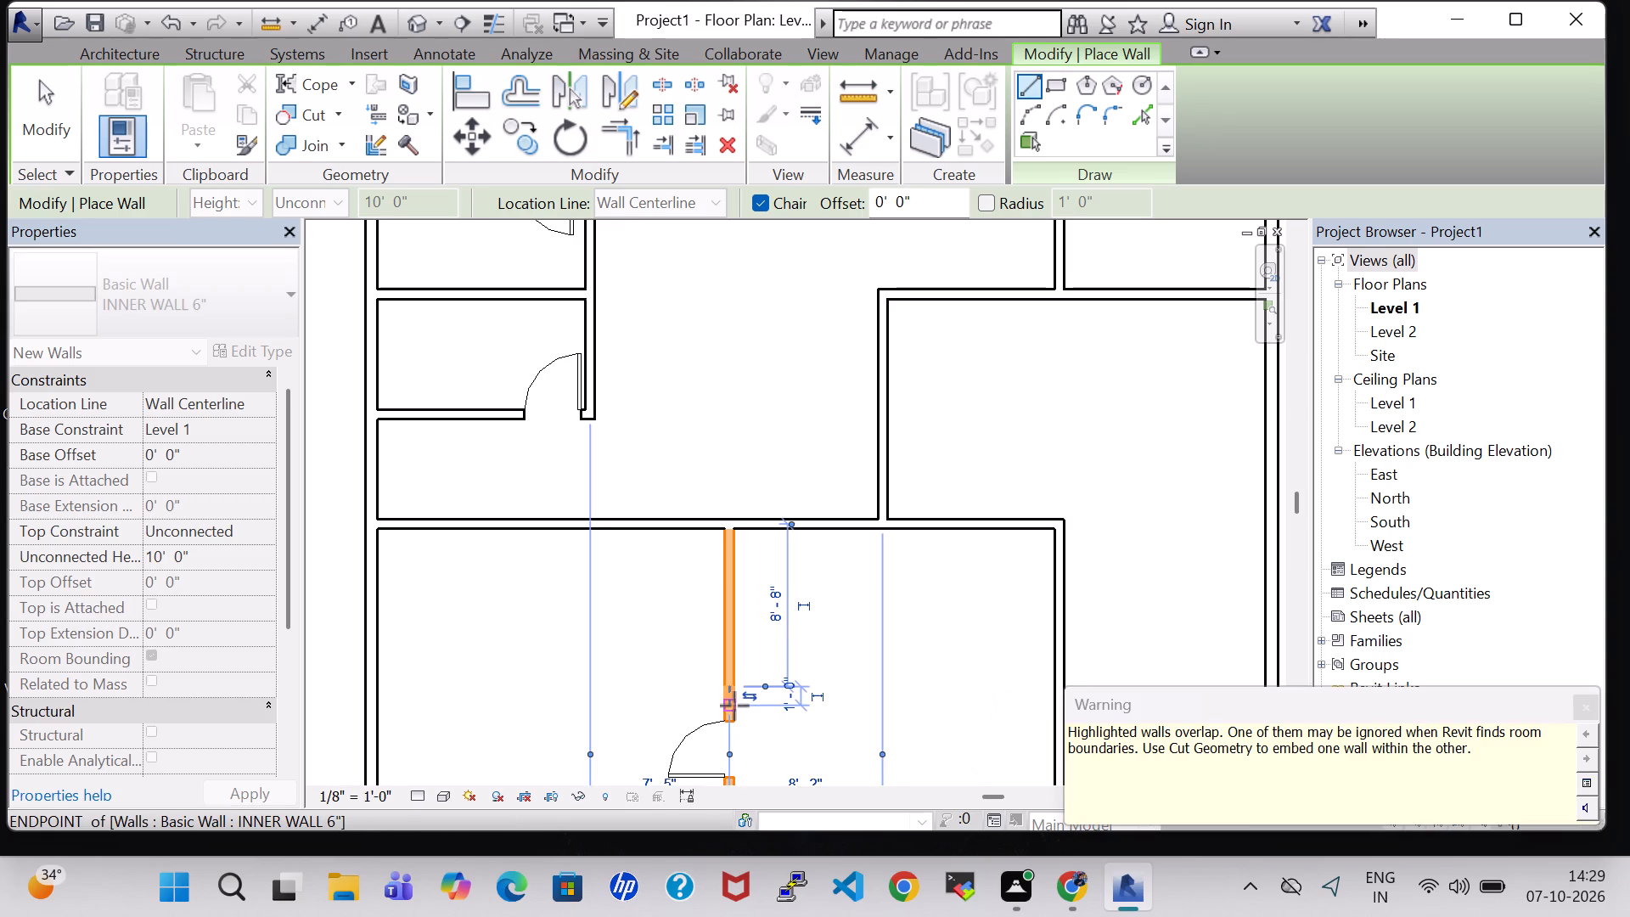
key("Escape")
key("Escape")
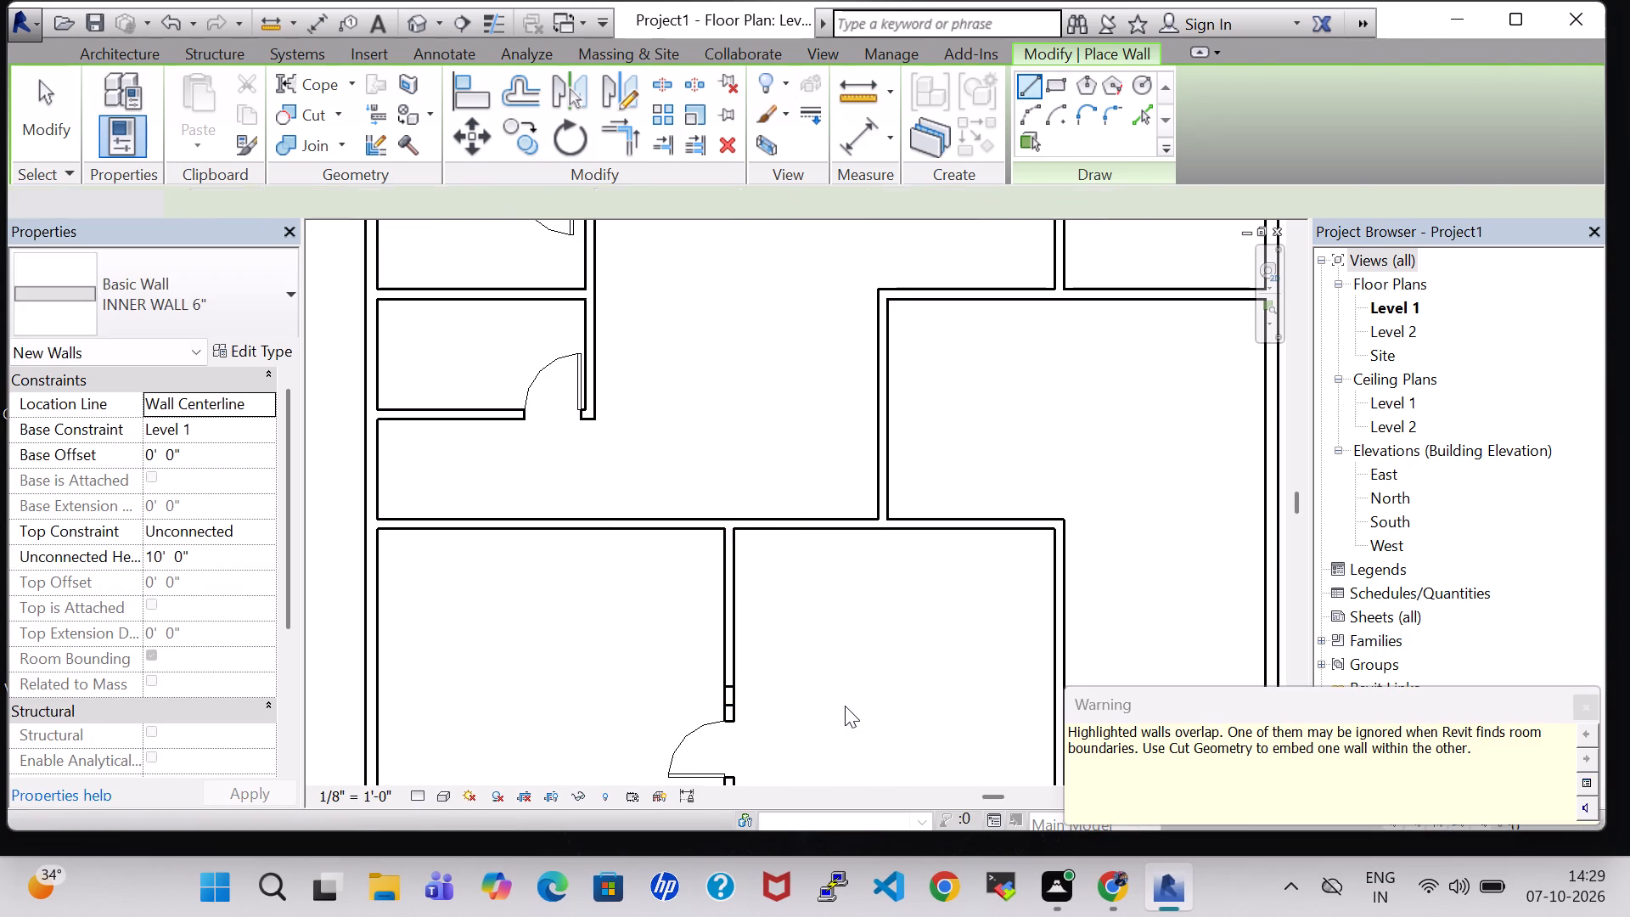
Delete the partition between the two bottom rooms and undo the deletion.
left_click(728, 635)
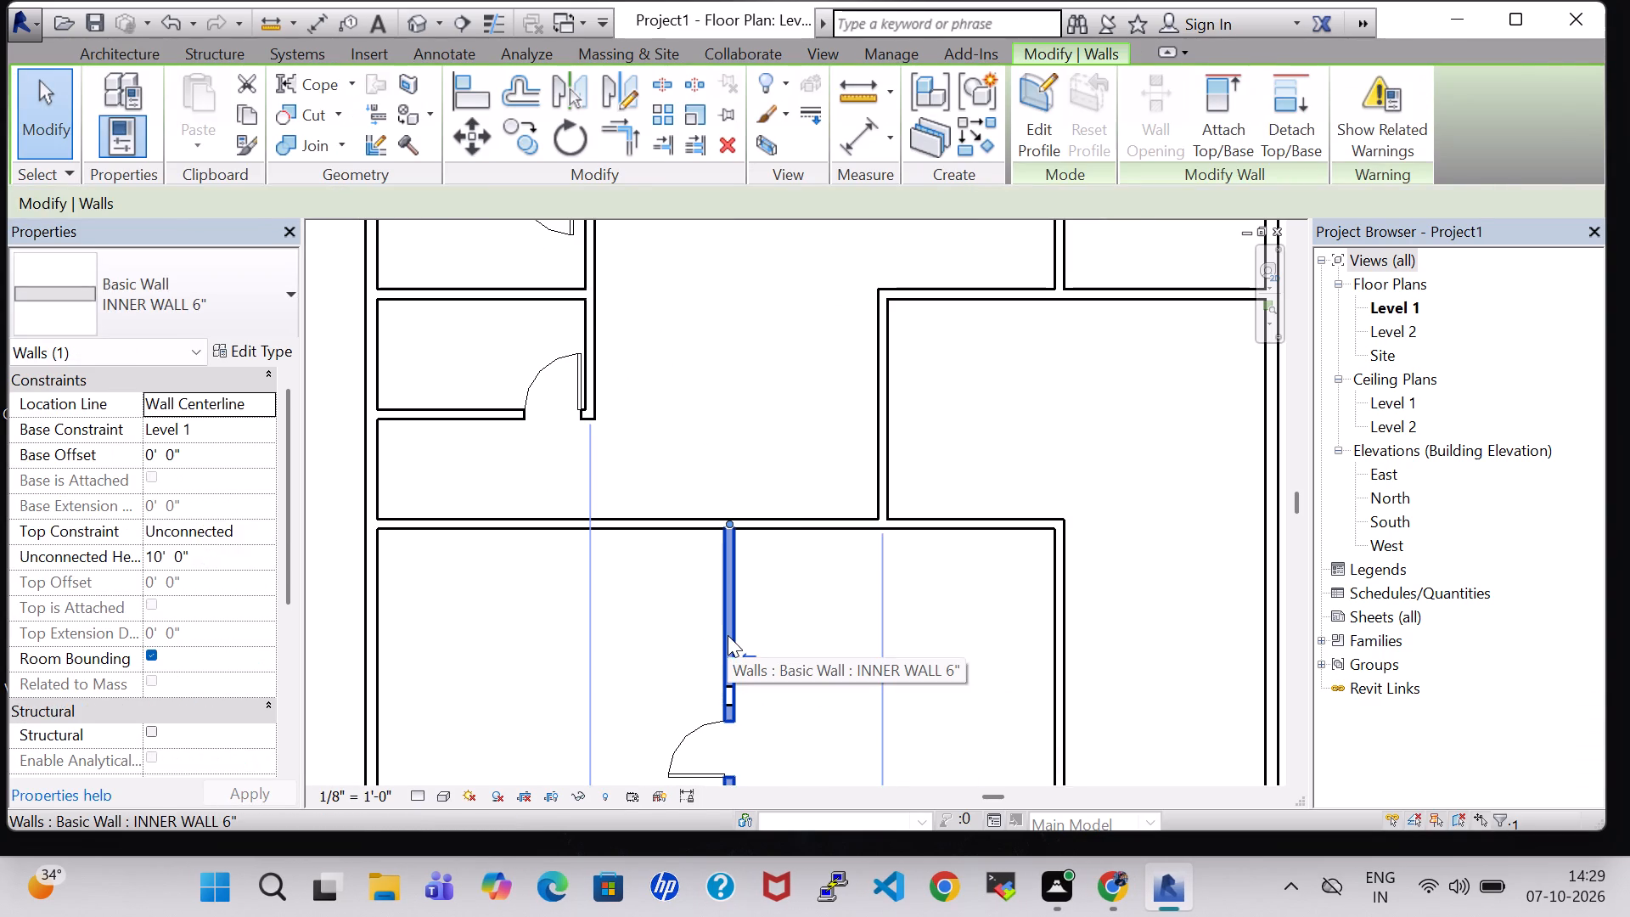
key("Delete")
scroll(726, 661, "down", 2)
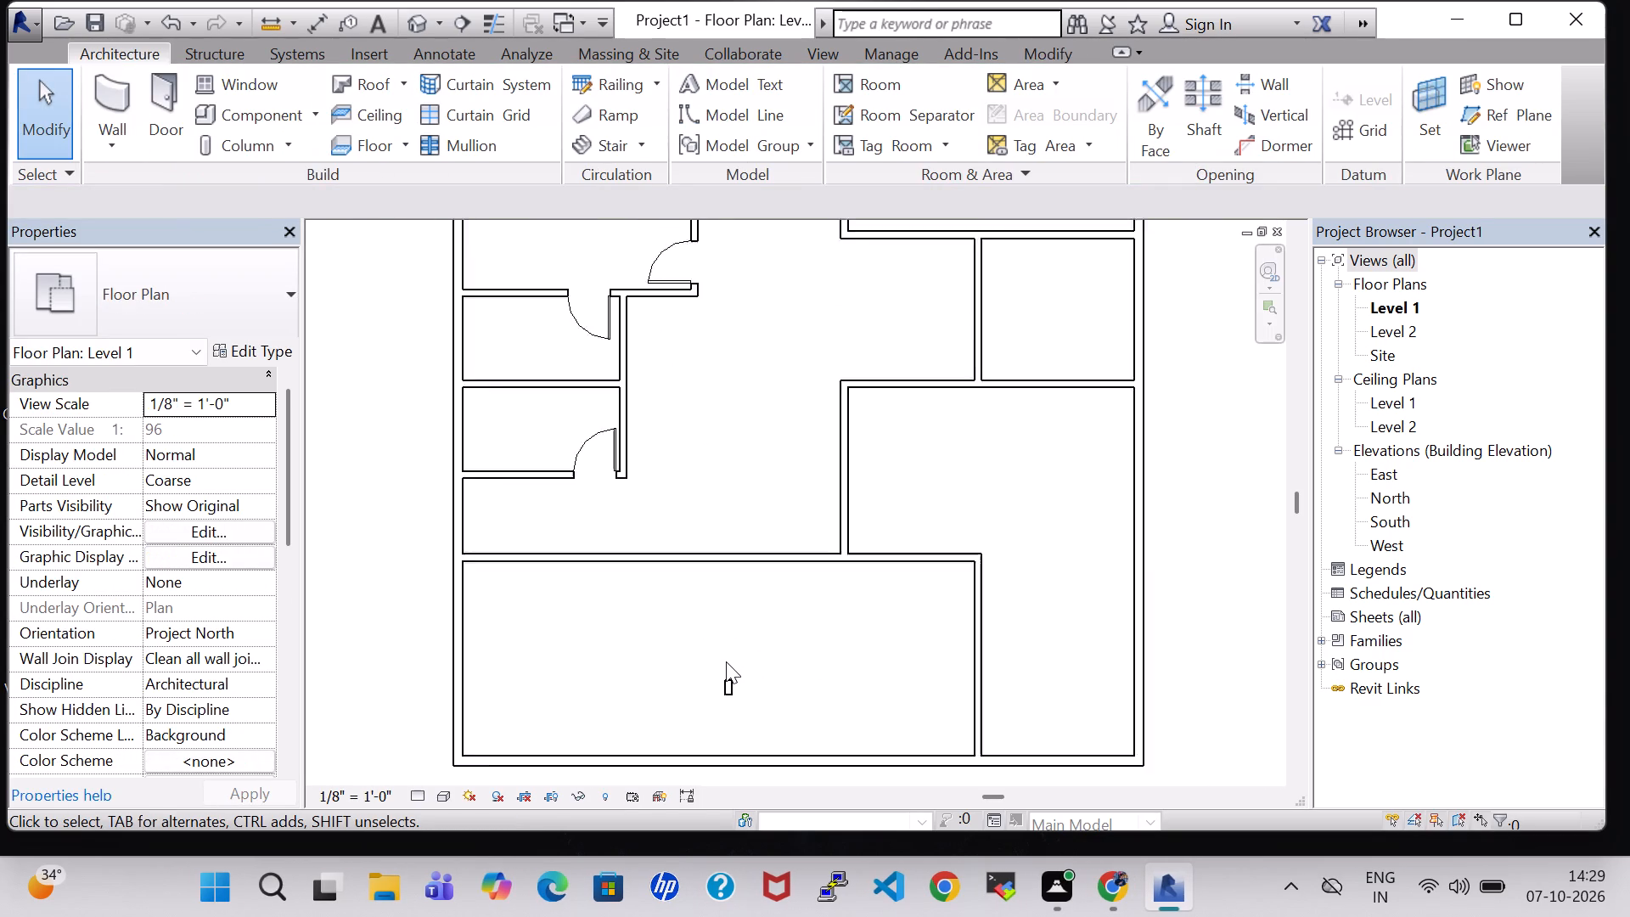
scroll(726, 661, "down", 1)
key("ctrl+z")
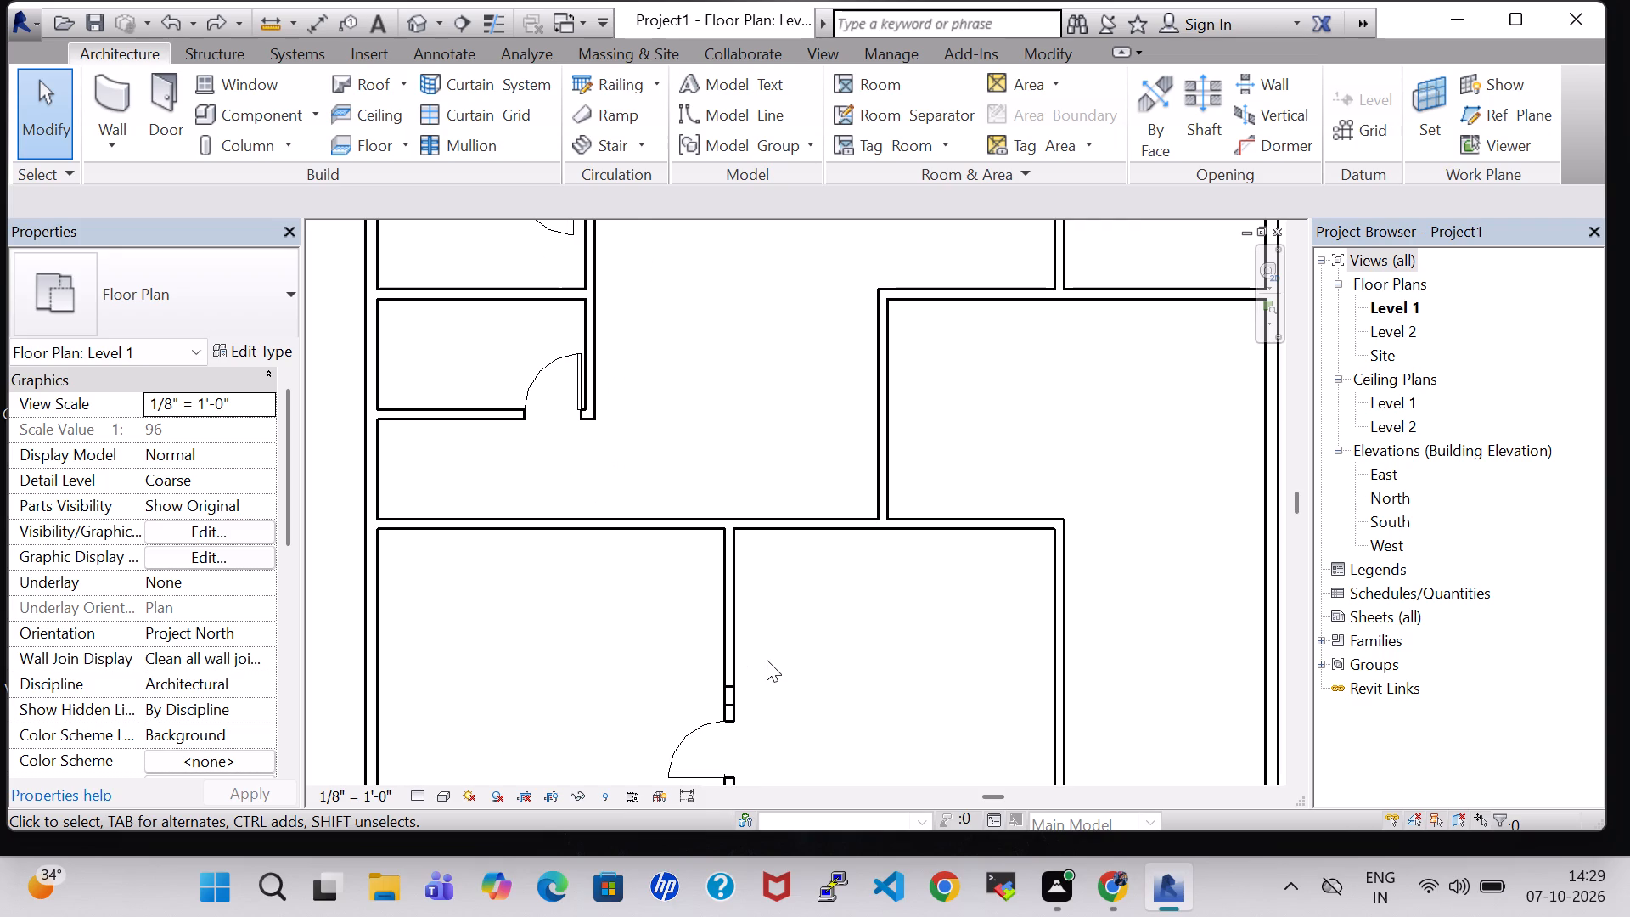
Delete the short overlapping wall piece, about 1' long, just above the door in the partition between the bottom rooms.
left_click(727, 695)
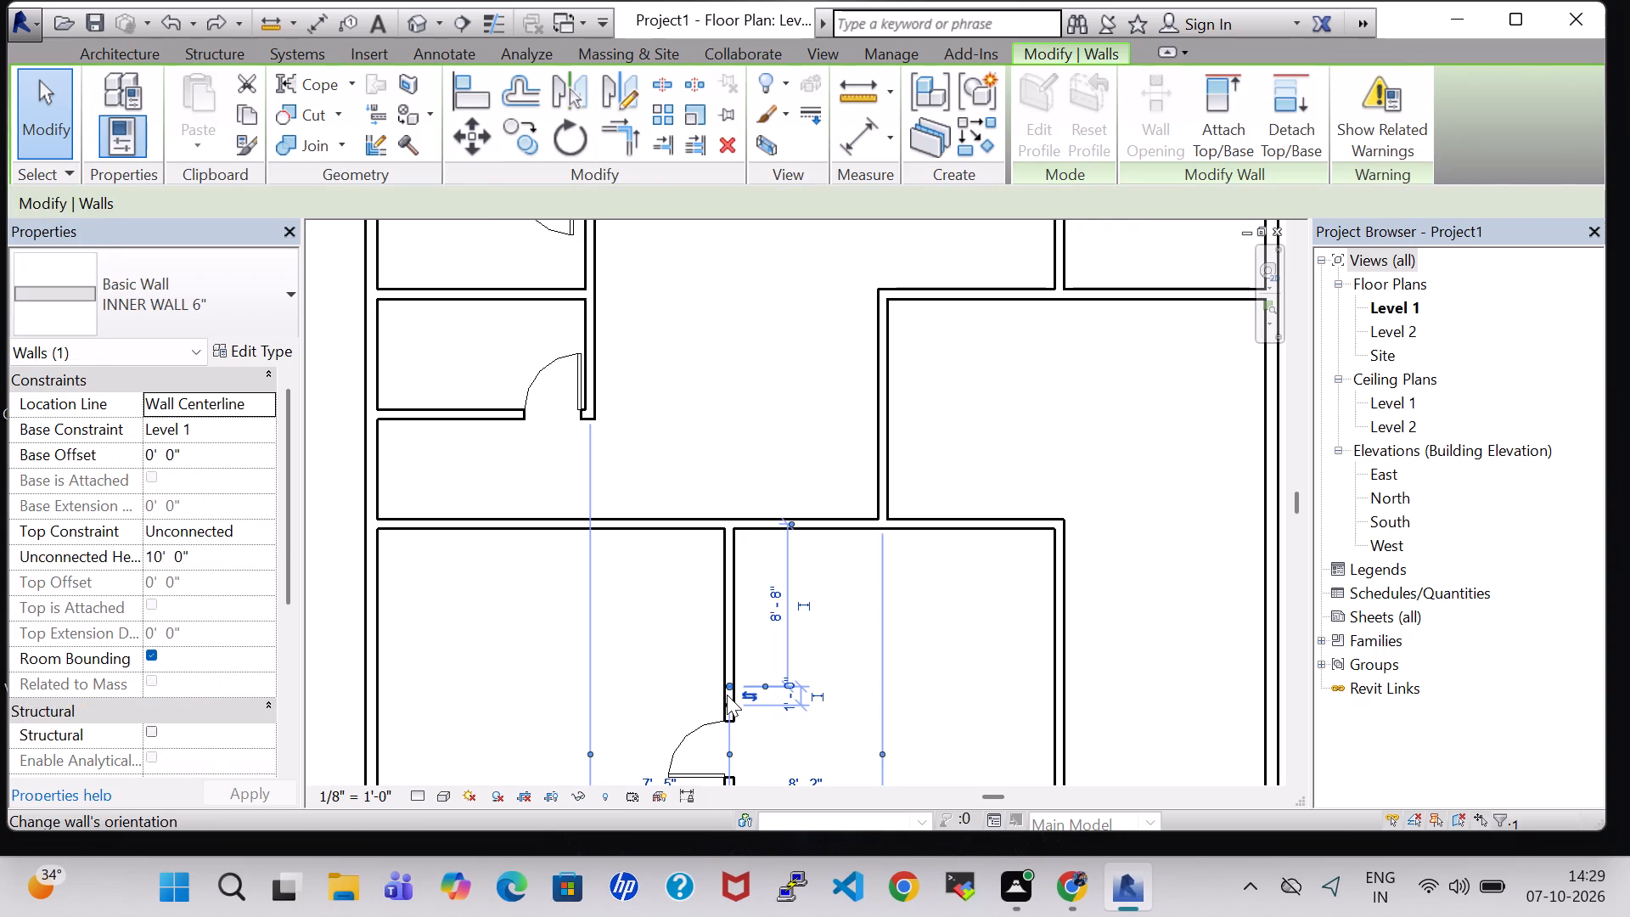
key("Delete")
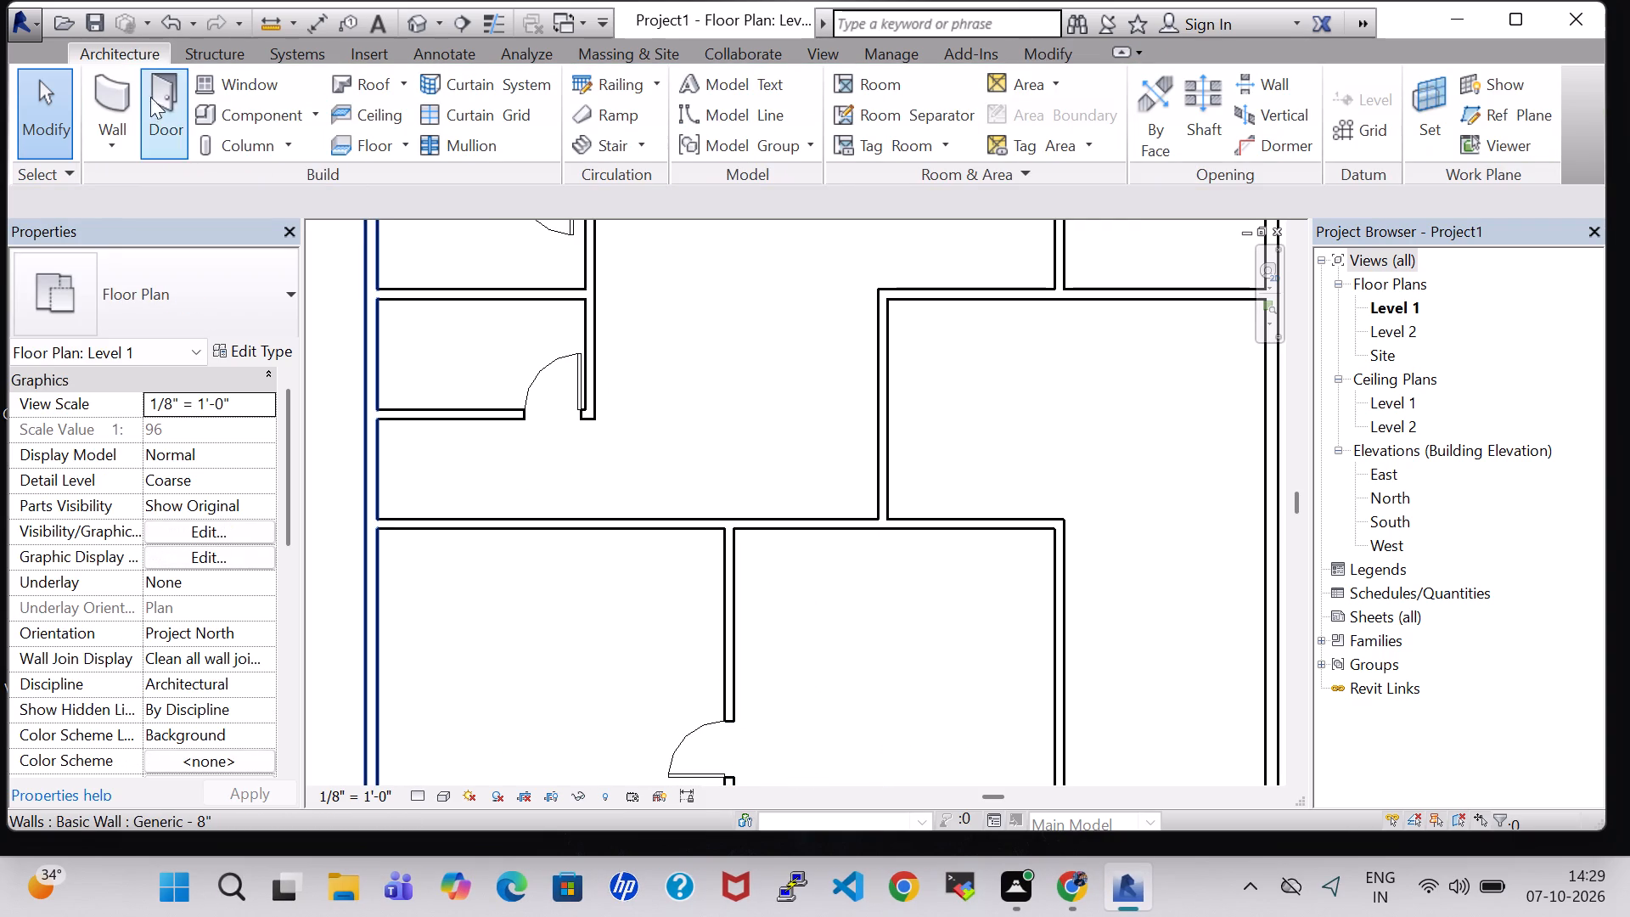
Draw a horizontal INNER WALL 6" about 17'-7" long across the bottom middle room, from just above its door to the right partition.
left_click(128, 94)
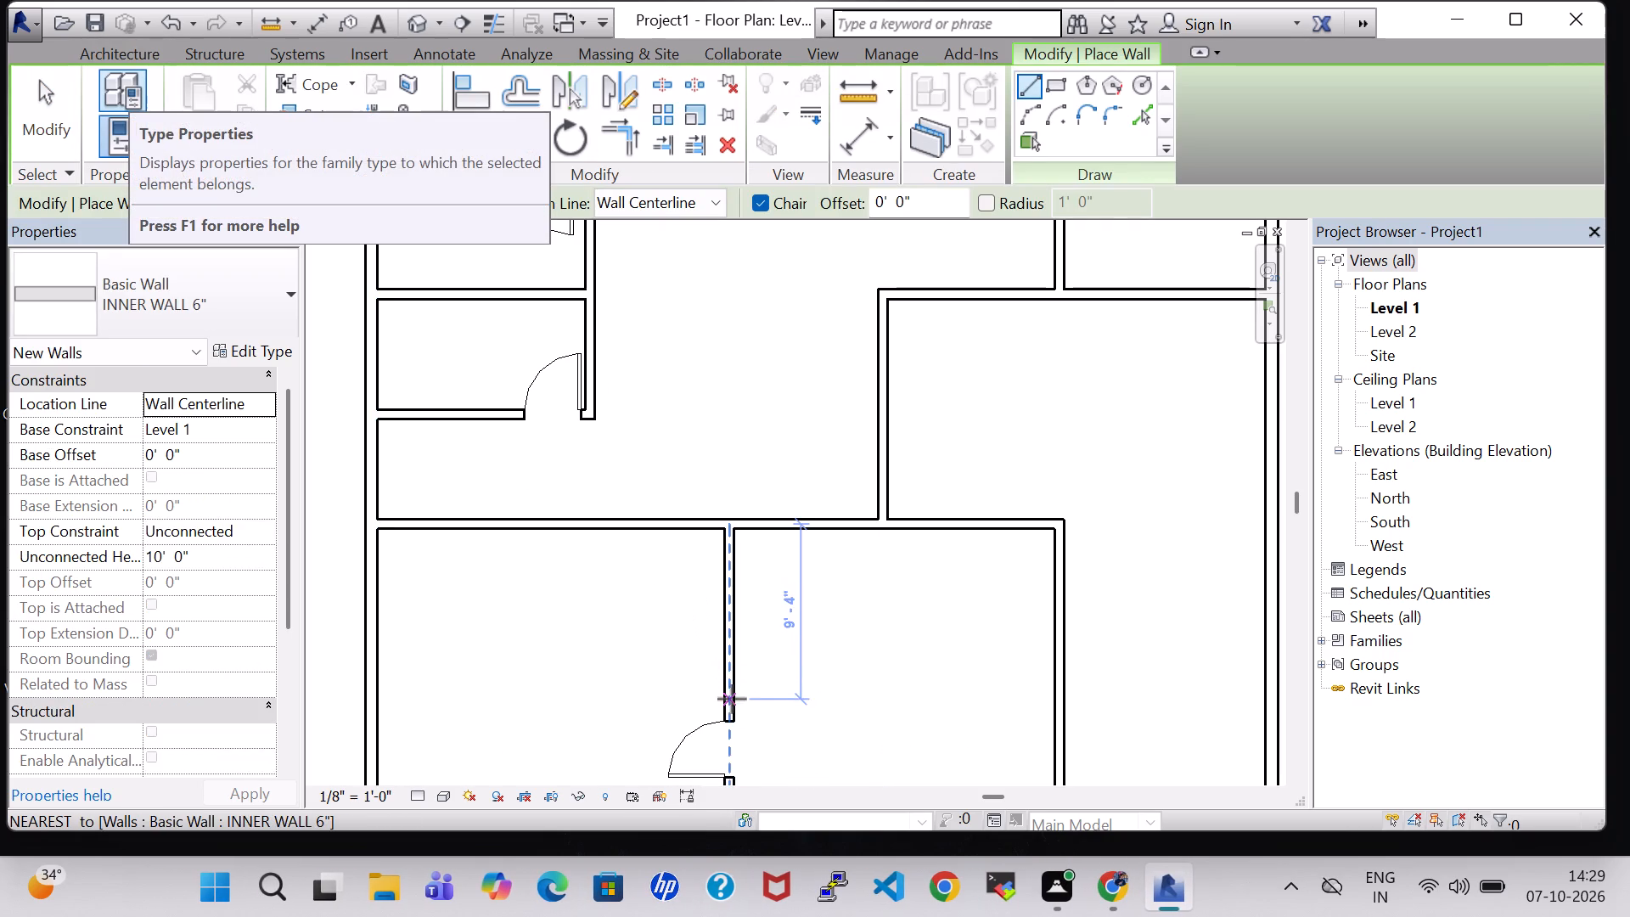
left_click(732, 708)
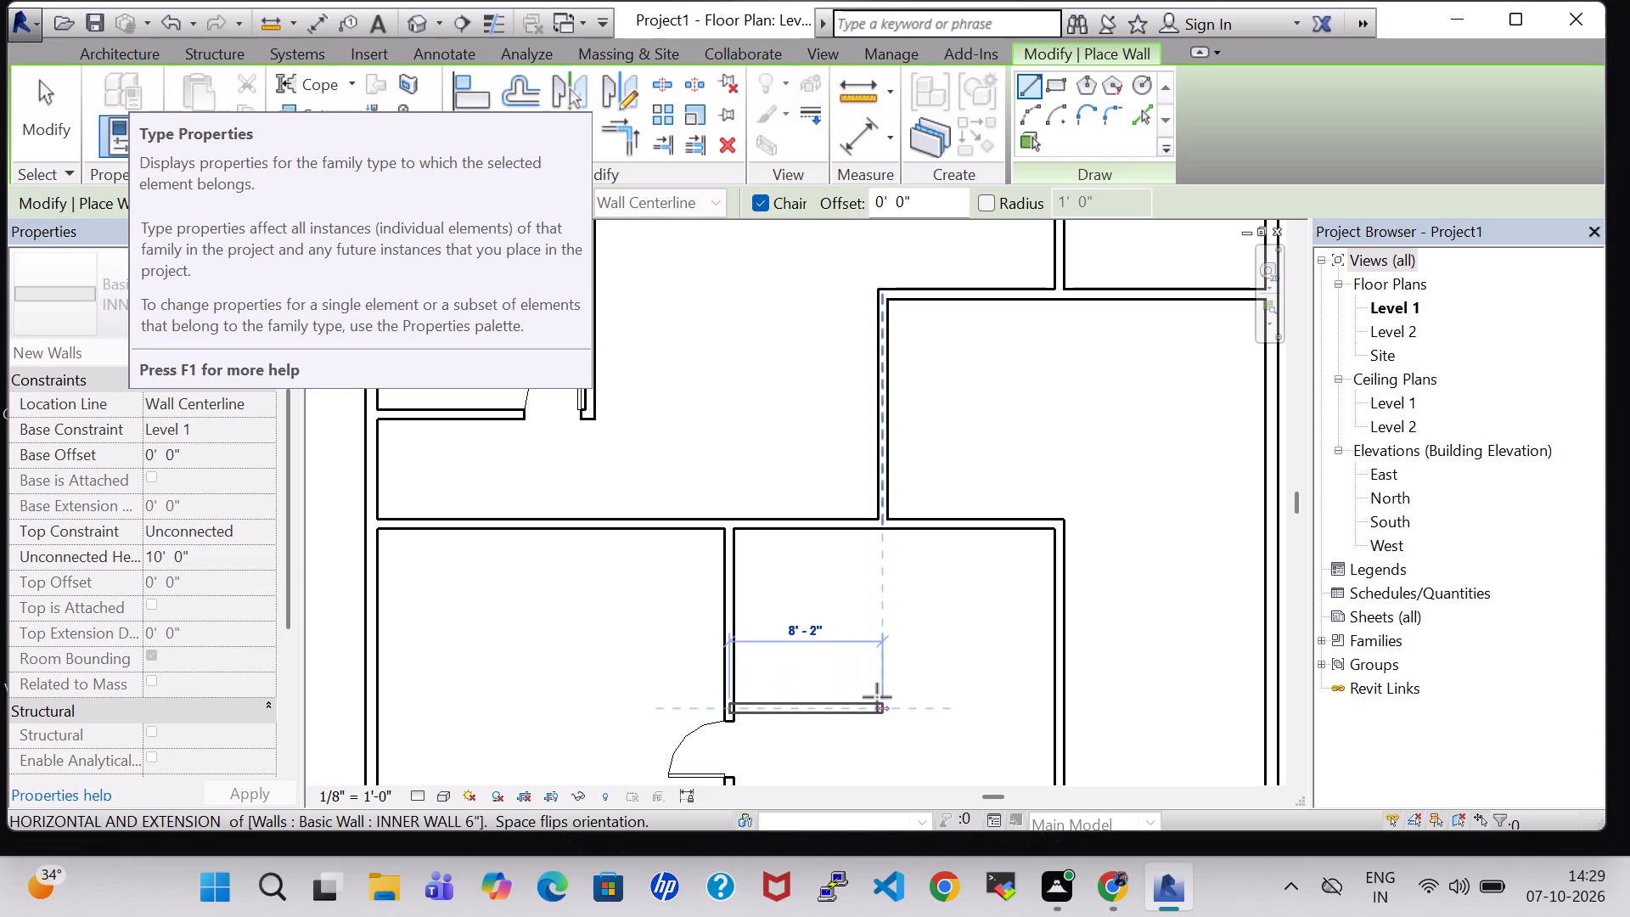
left_click(1056, 699)
key("Escape")
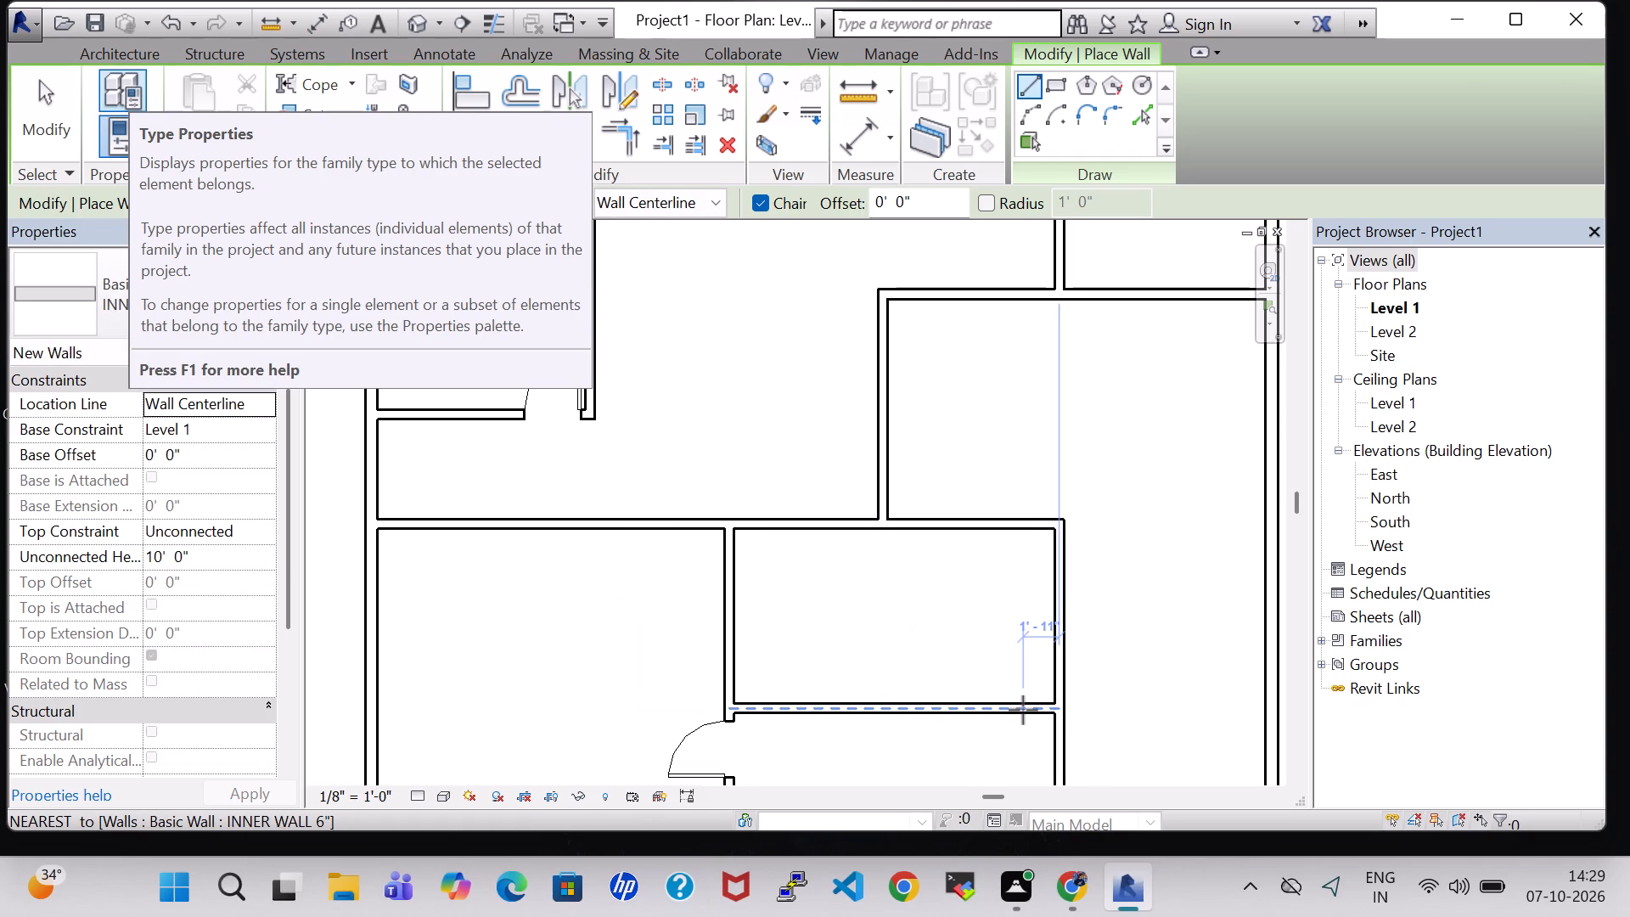
key("Escape")
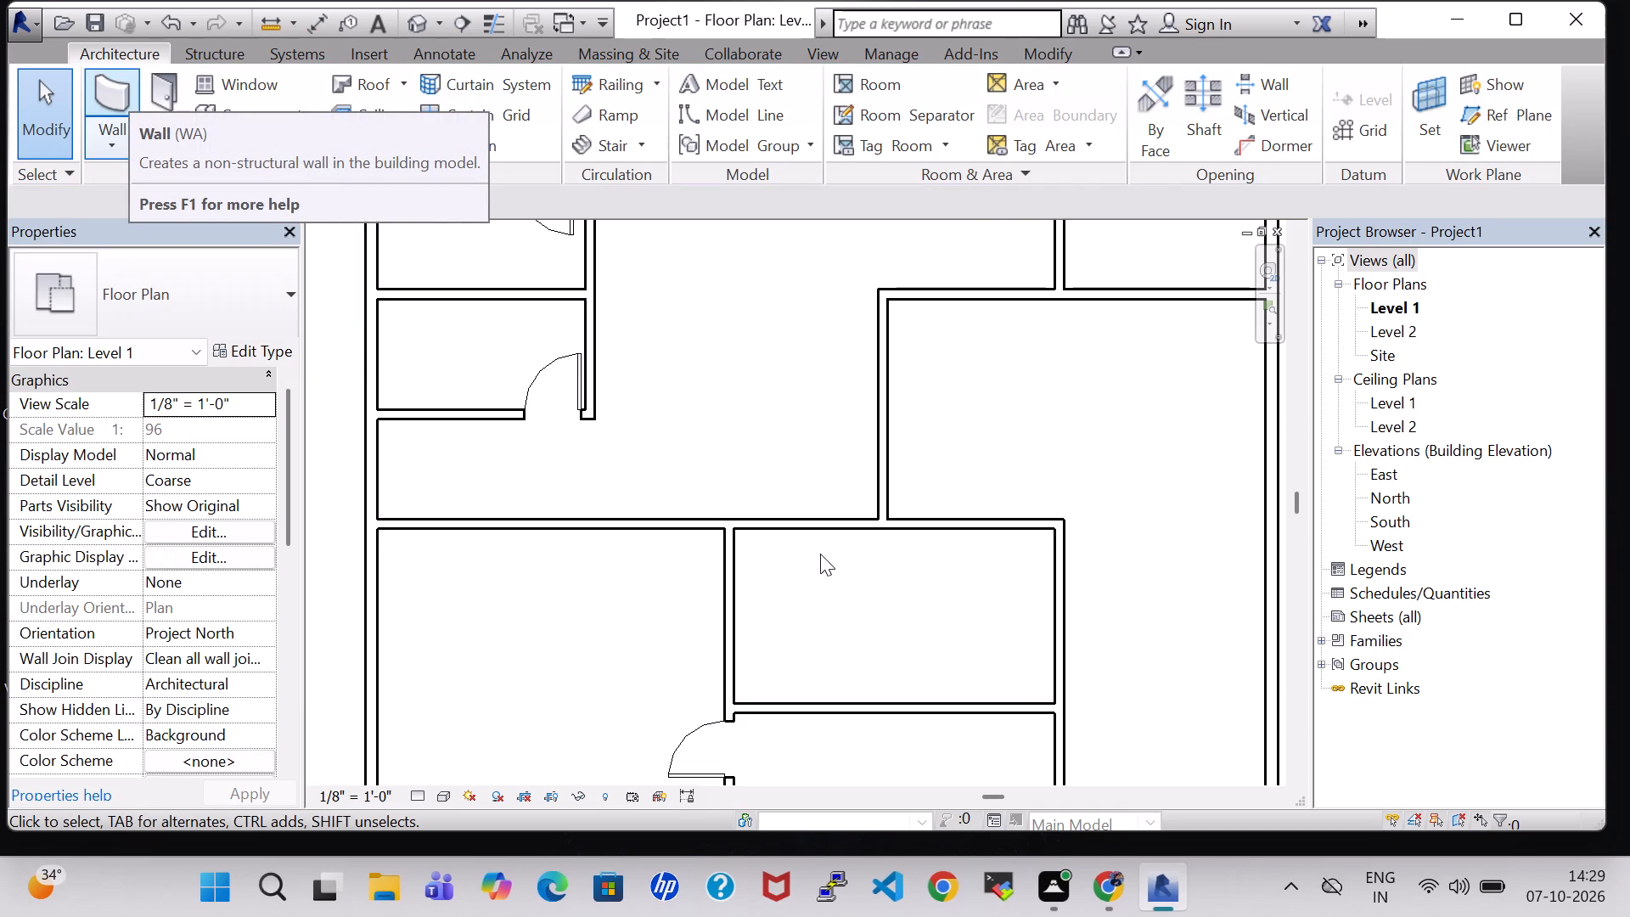
Split the bottom middle room's right partition about 4'-1" above the outer wall, just below the new horizontal wall, and delete the lower segment.
scroll(820, 554, "down", 2)
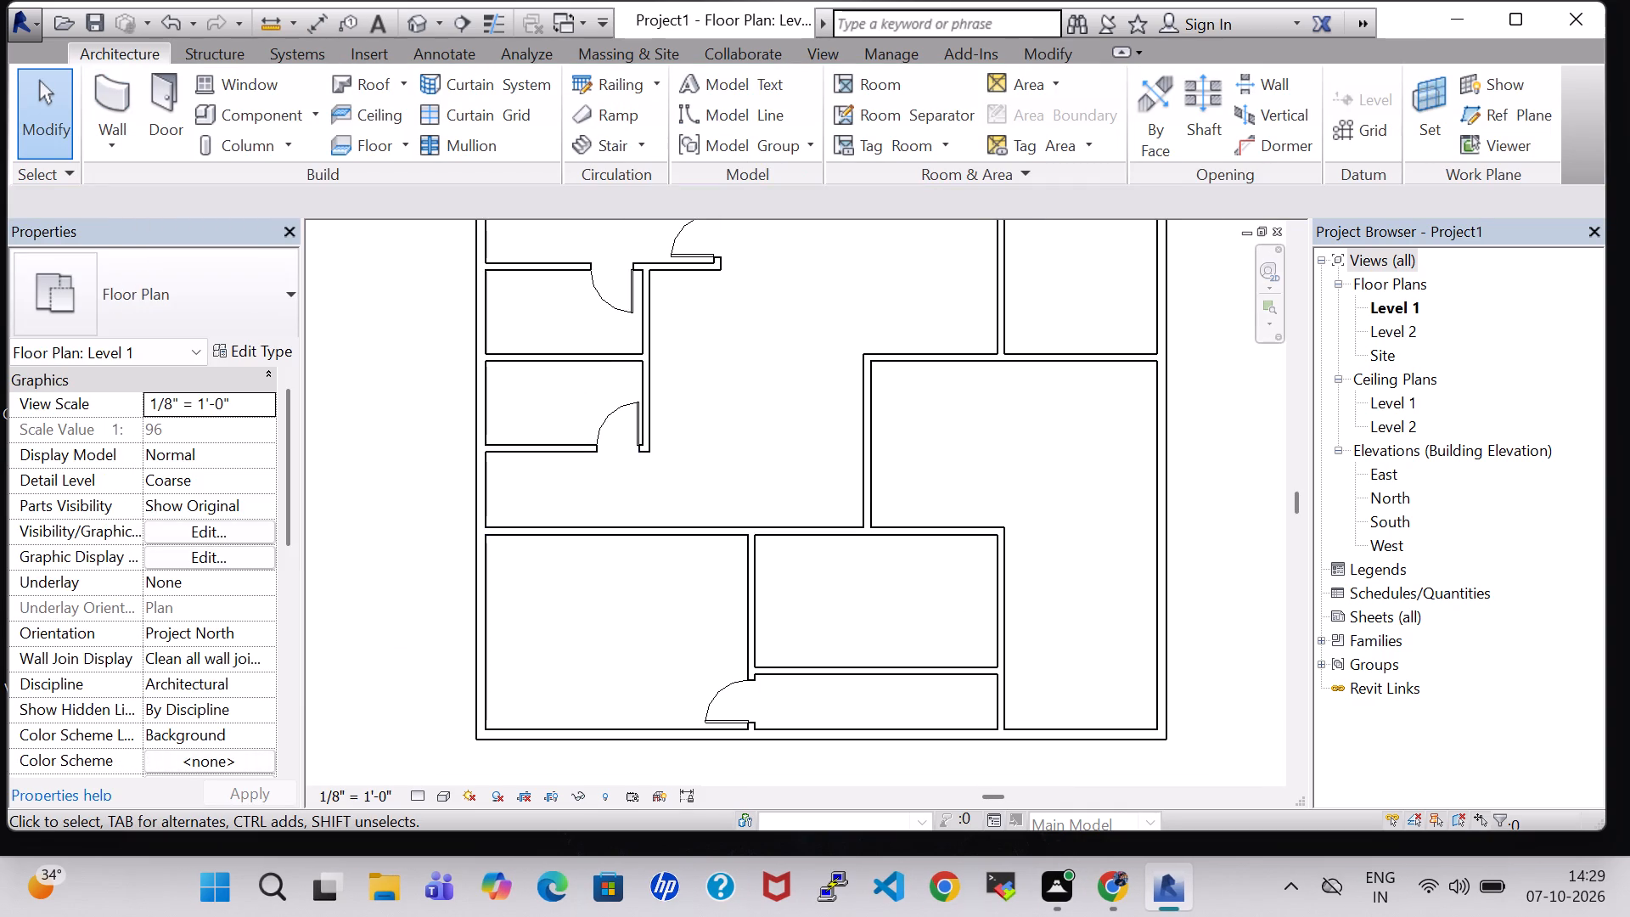
left_click(1071, 59)
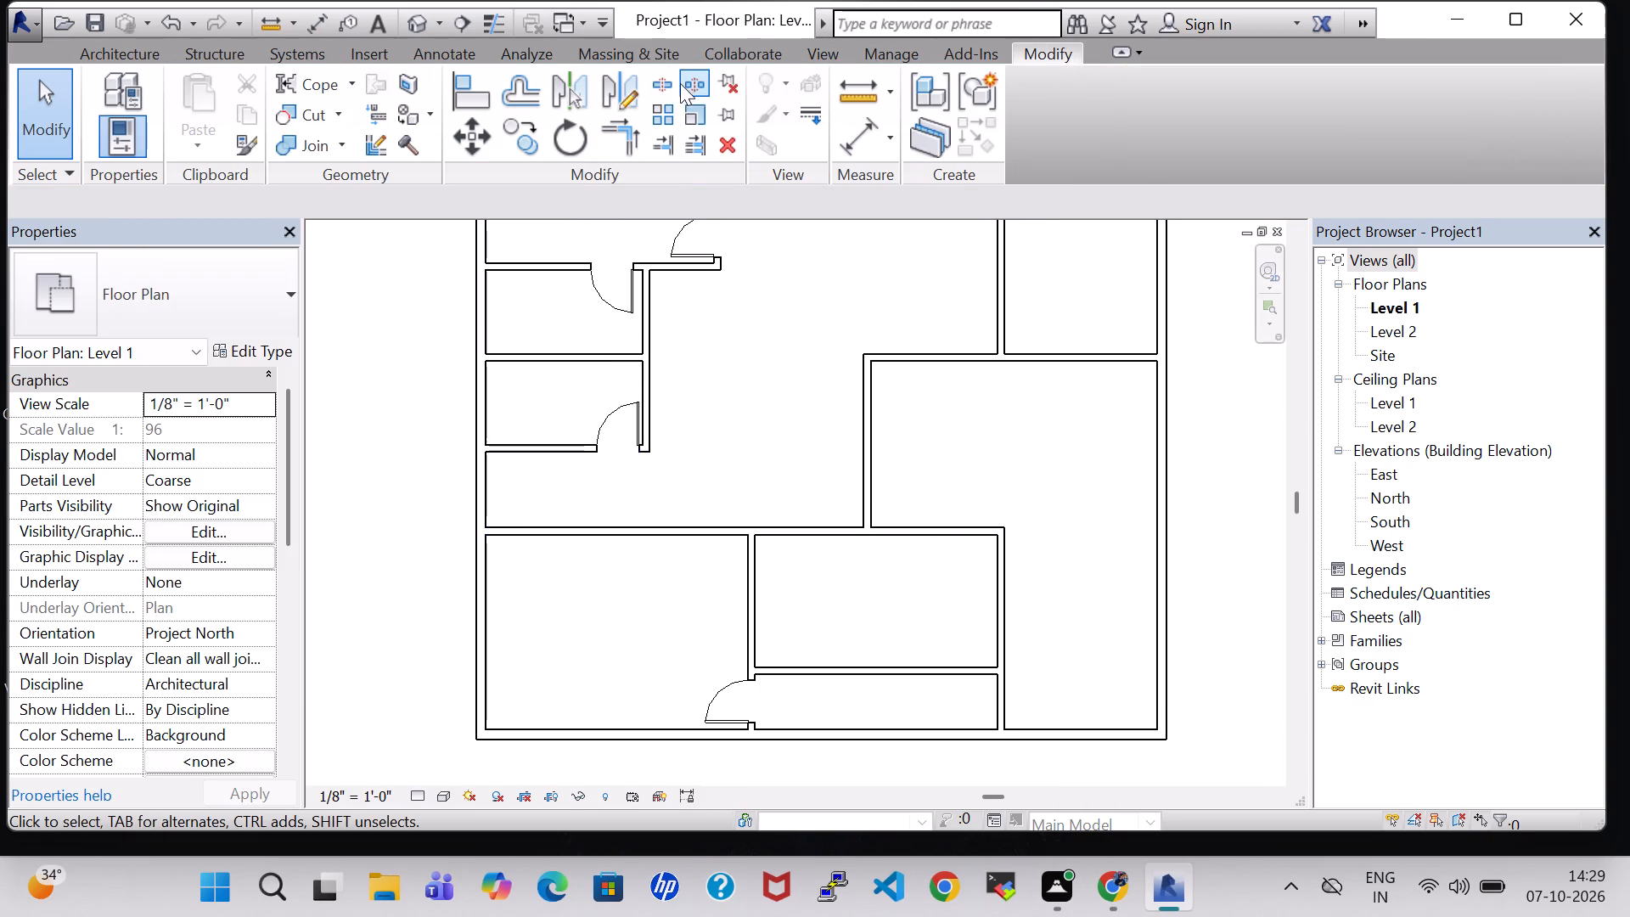
left_click(671, 80)
scroll(978, 556, "up", 4)
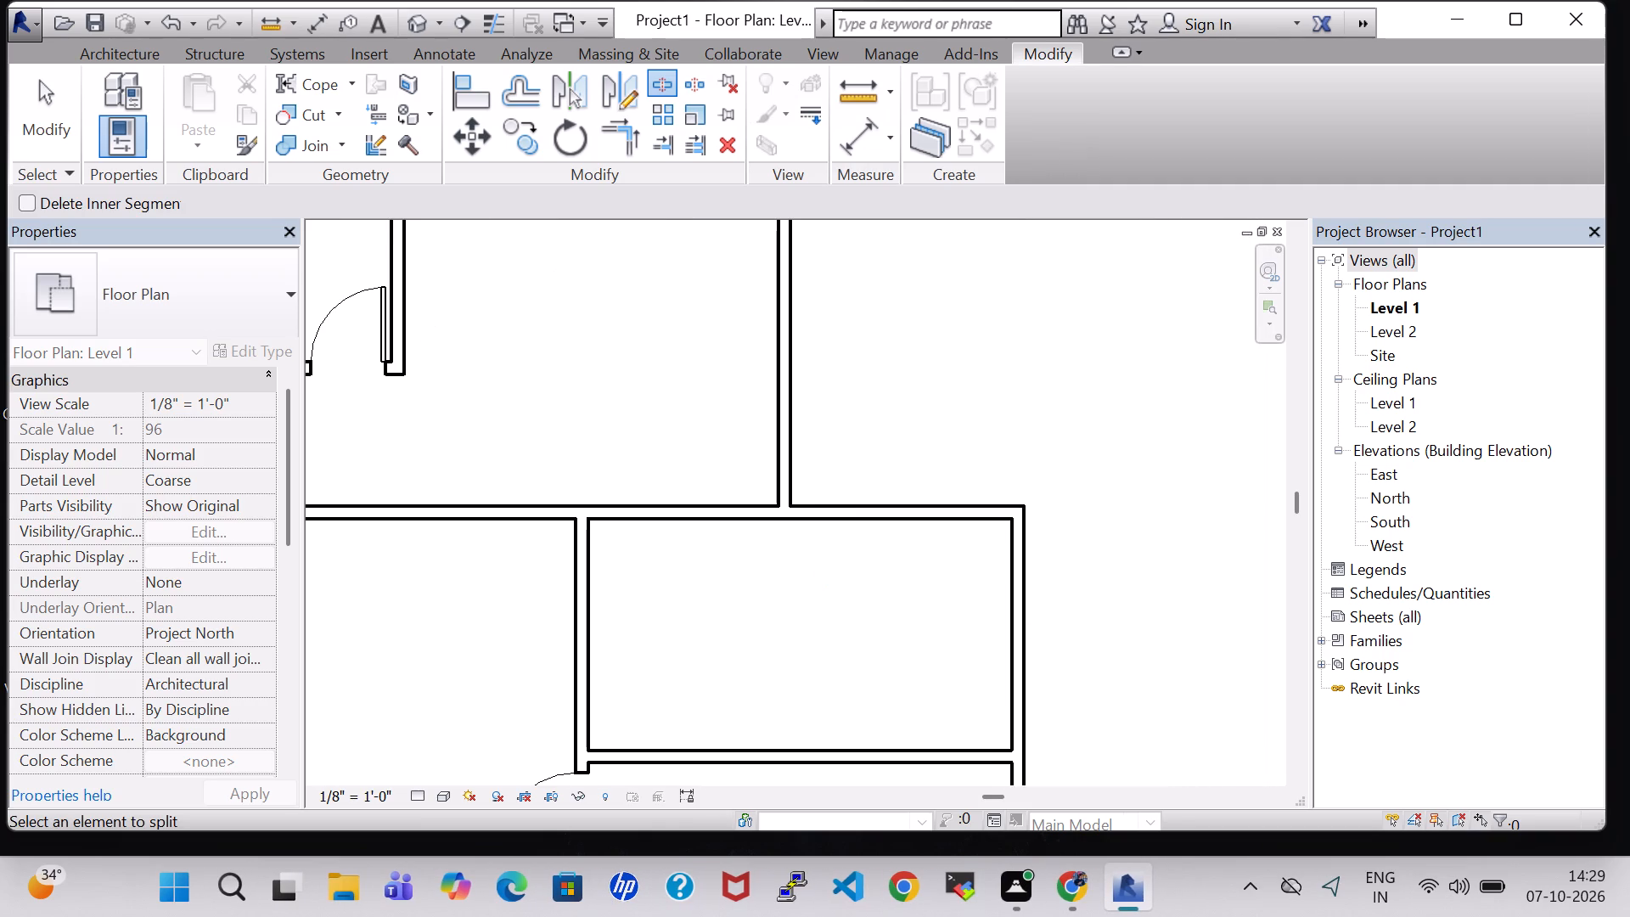
middle_click_drag(1074, 726, 1071, 480)
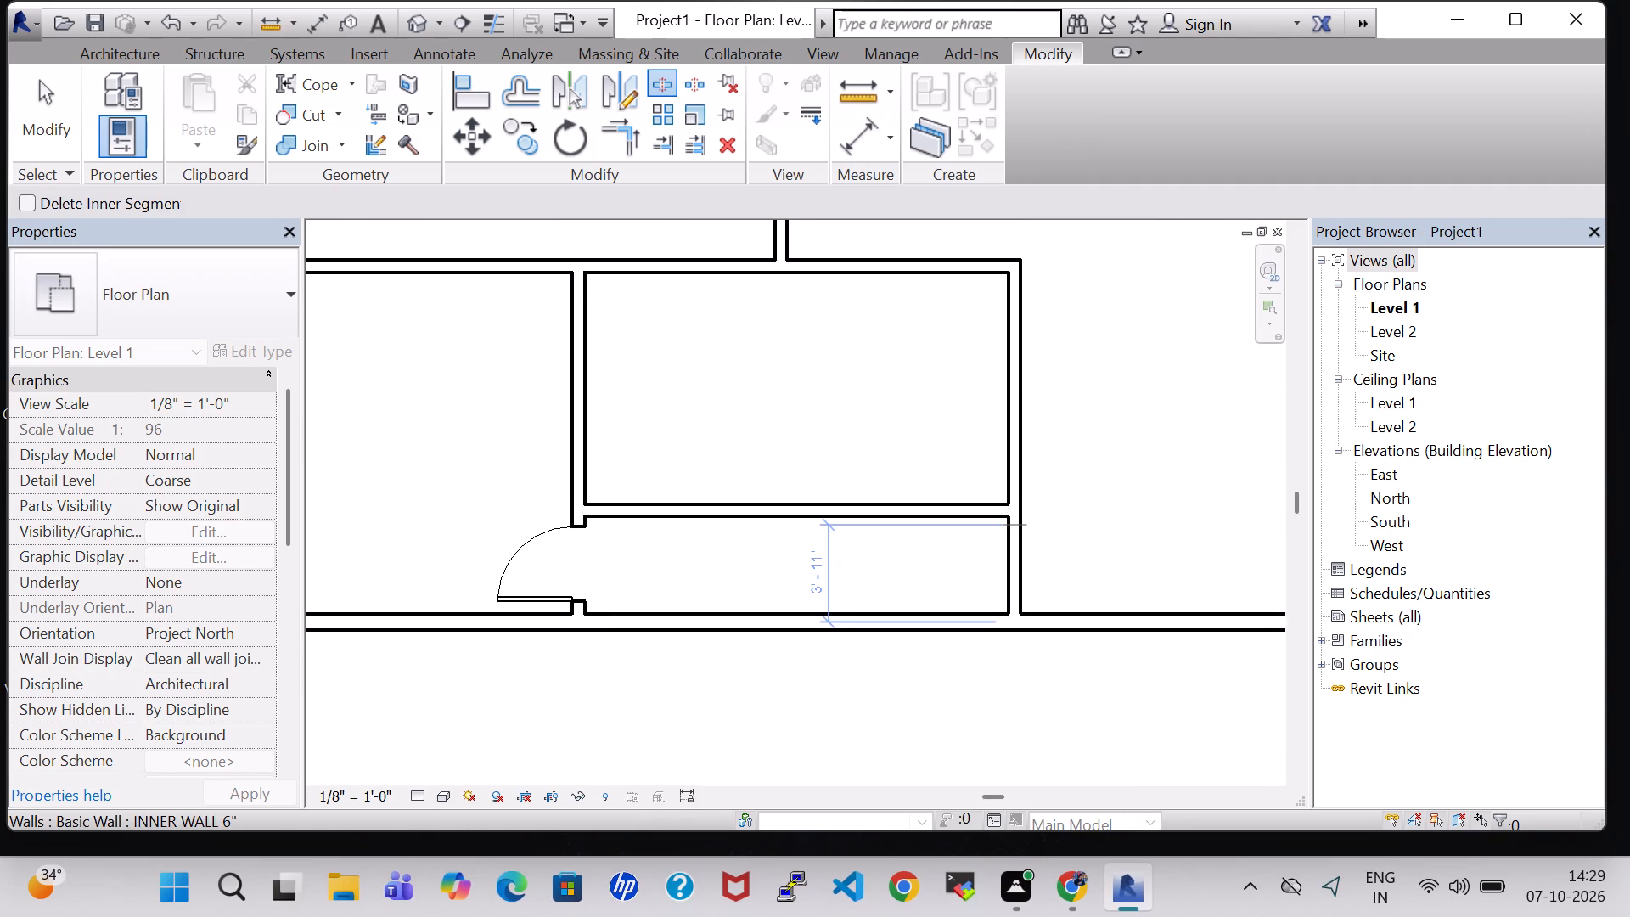
scroll(1013, 524, "up", 3)
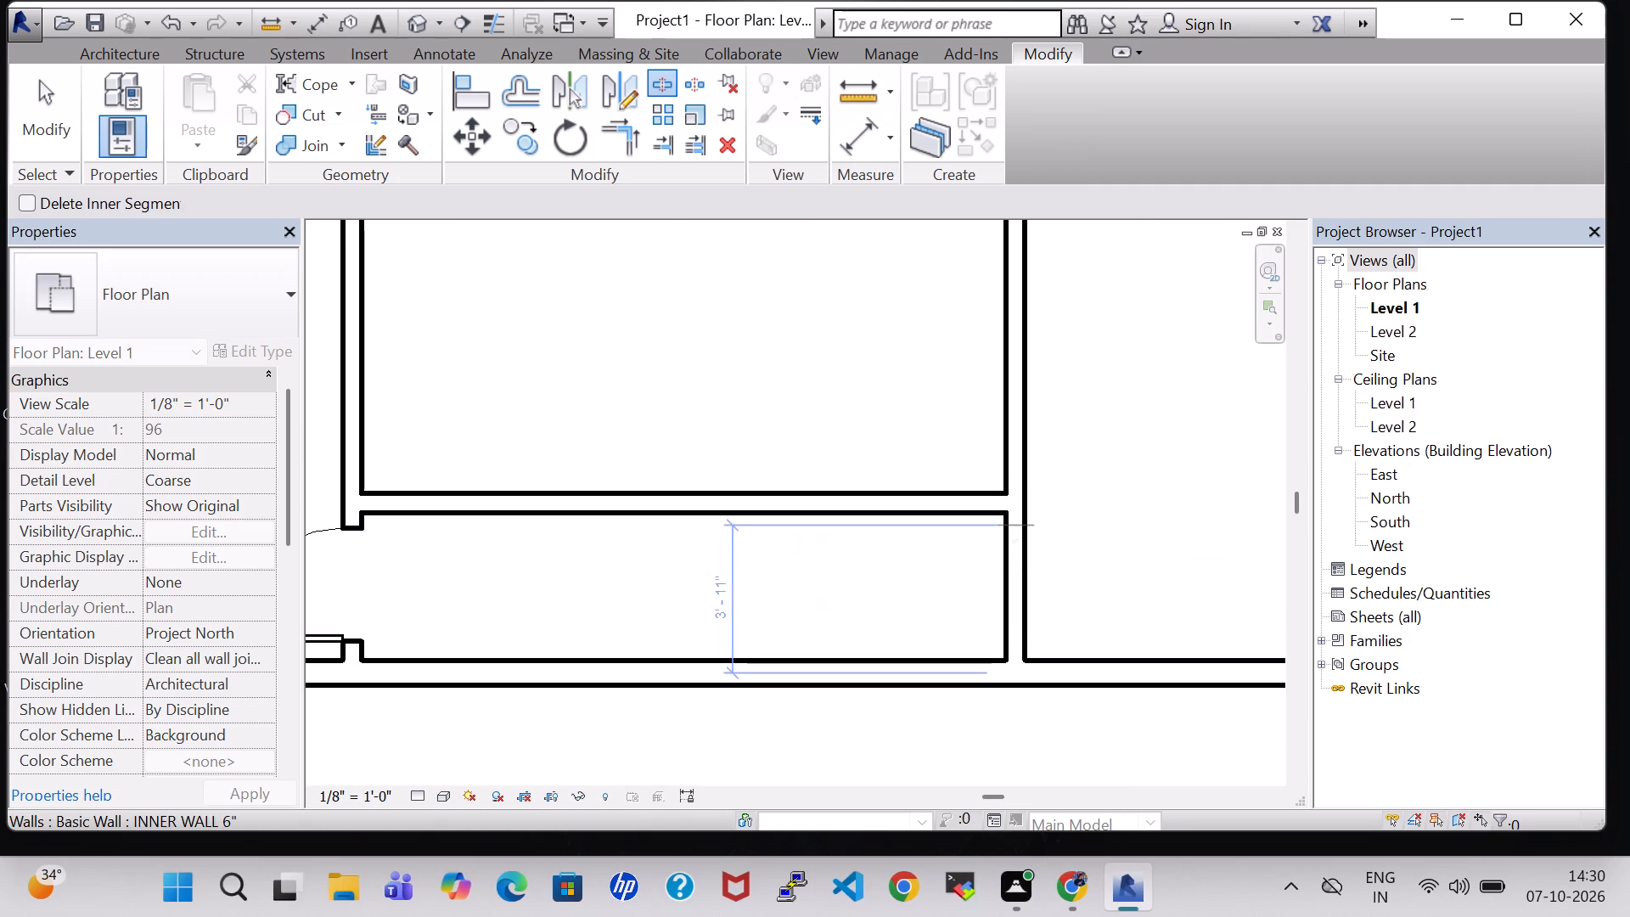
left_click(1013, 520)
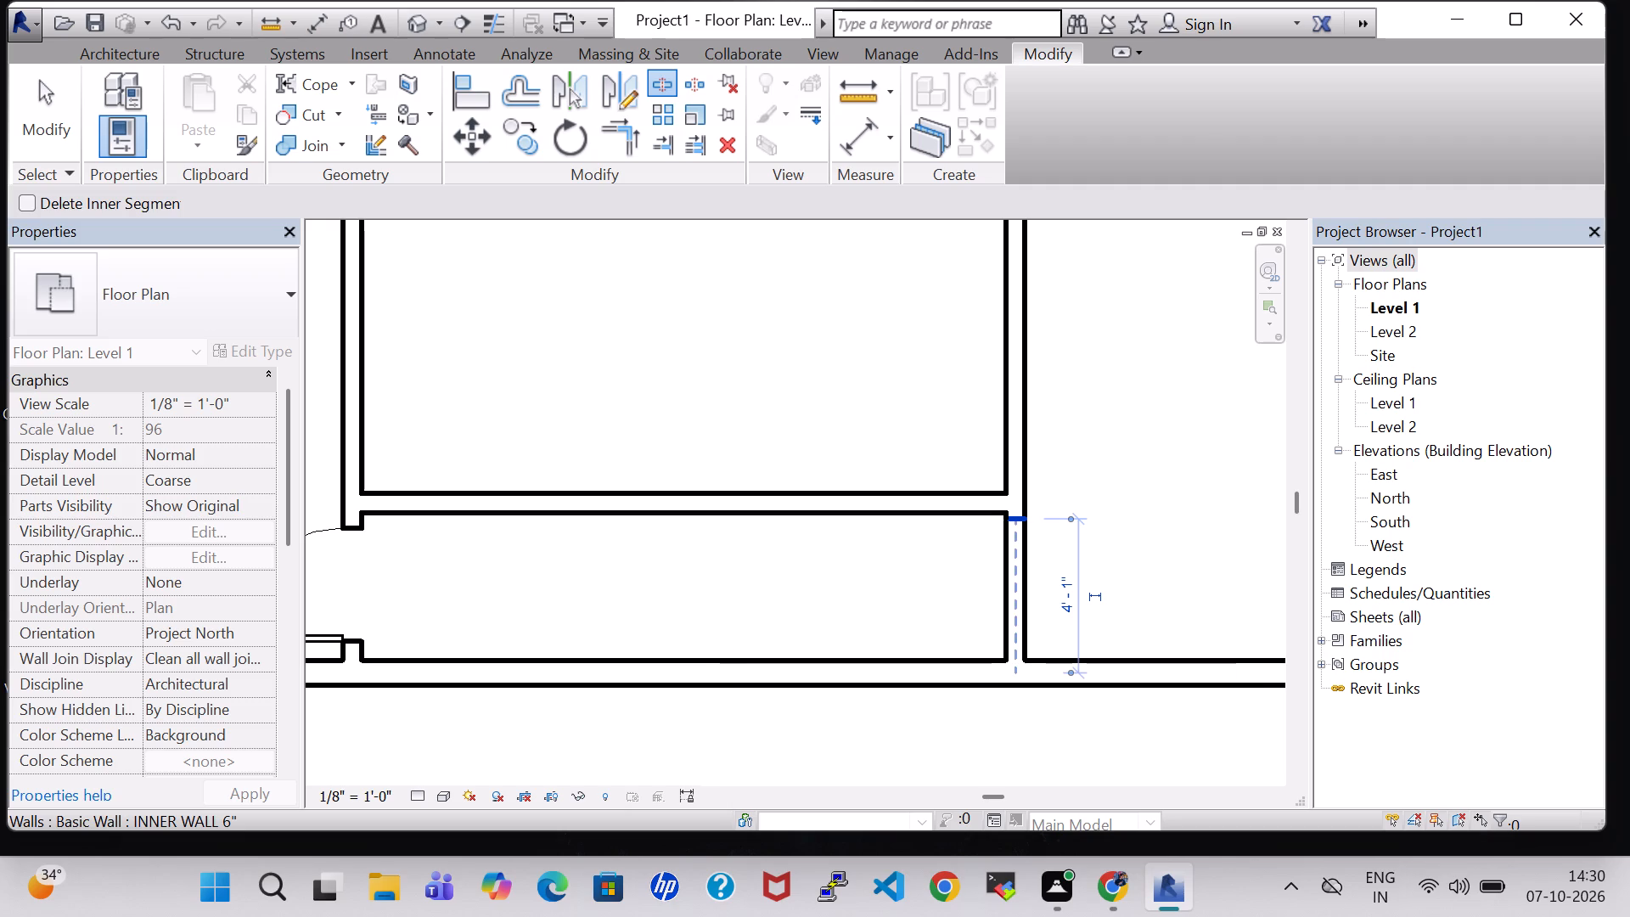
left_click(1021, 664)
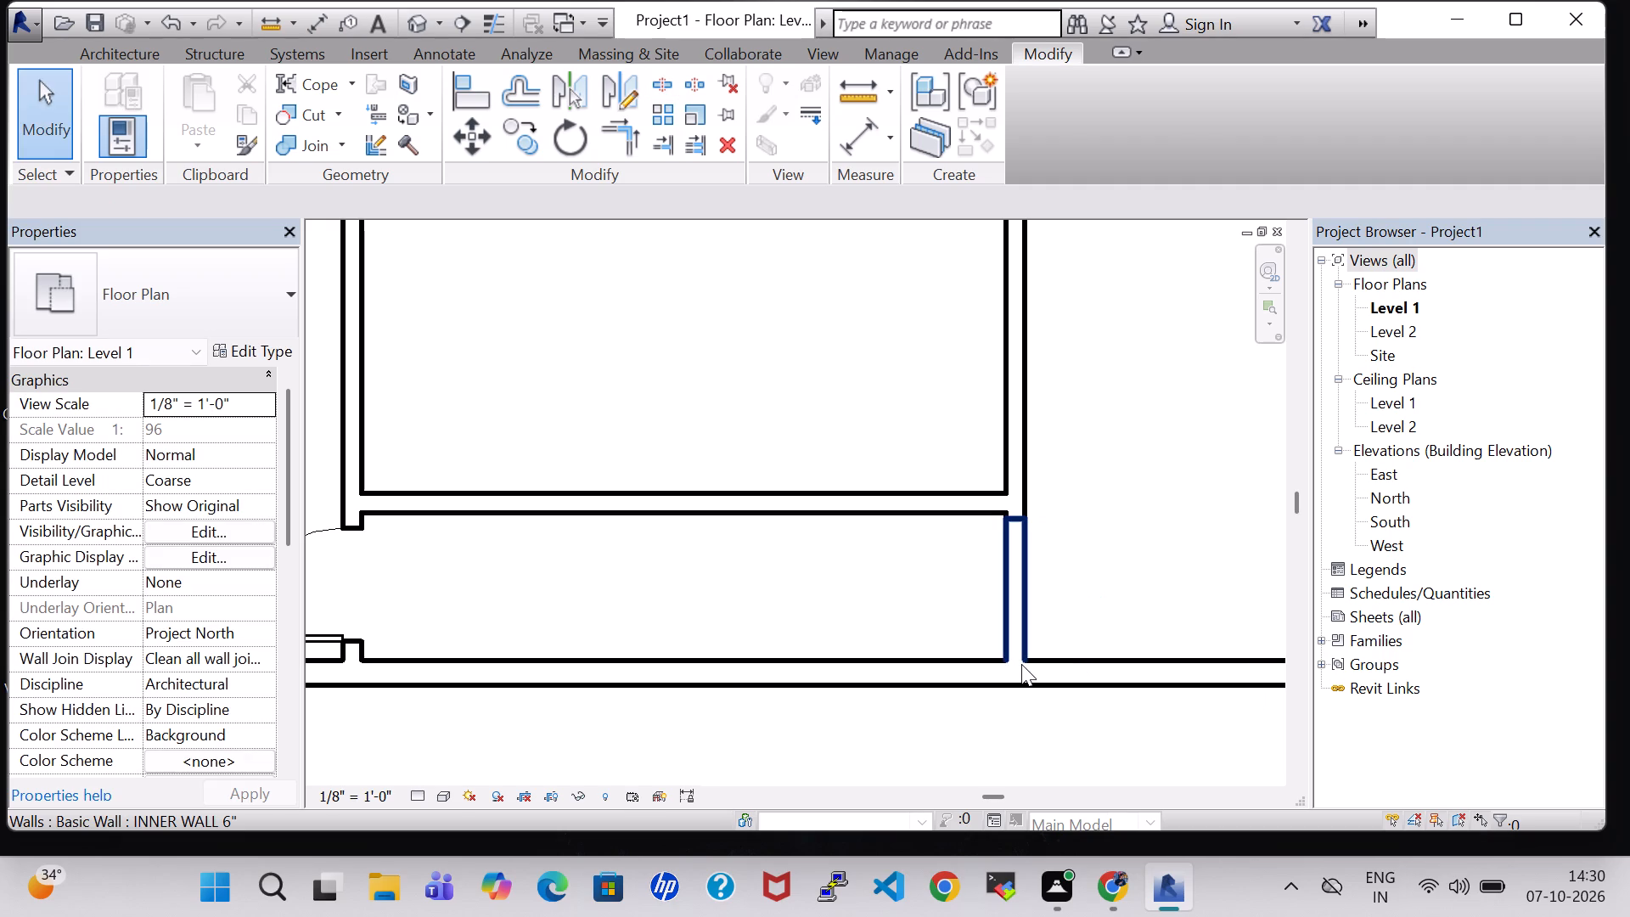
key("Delete")
left_click(1010, 594)
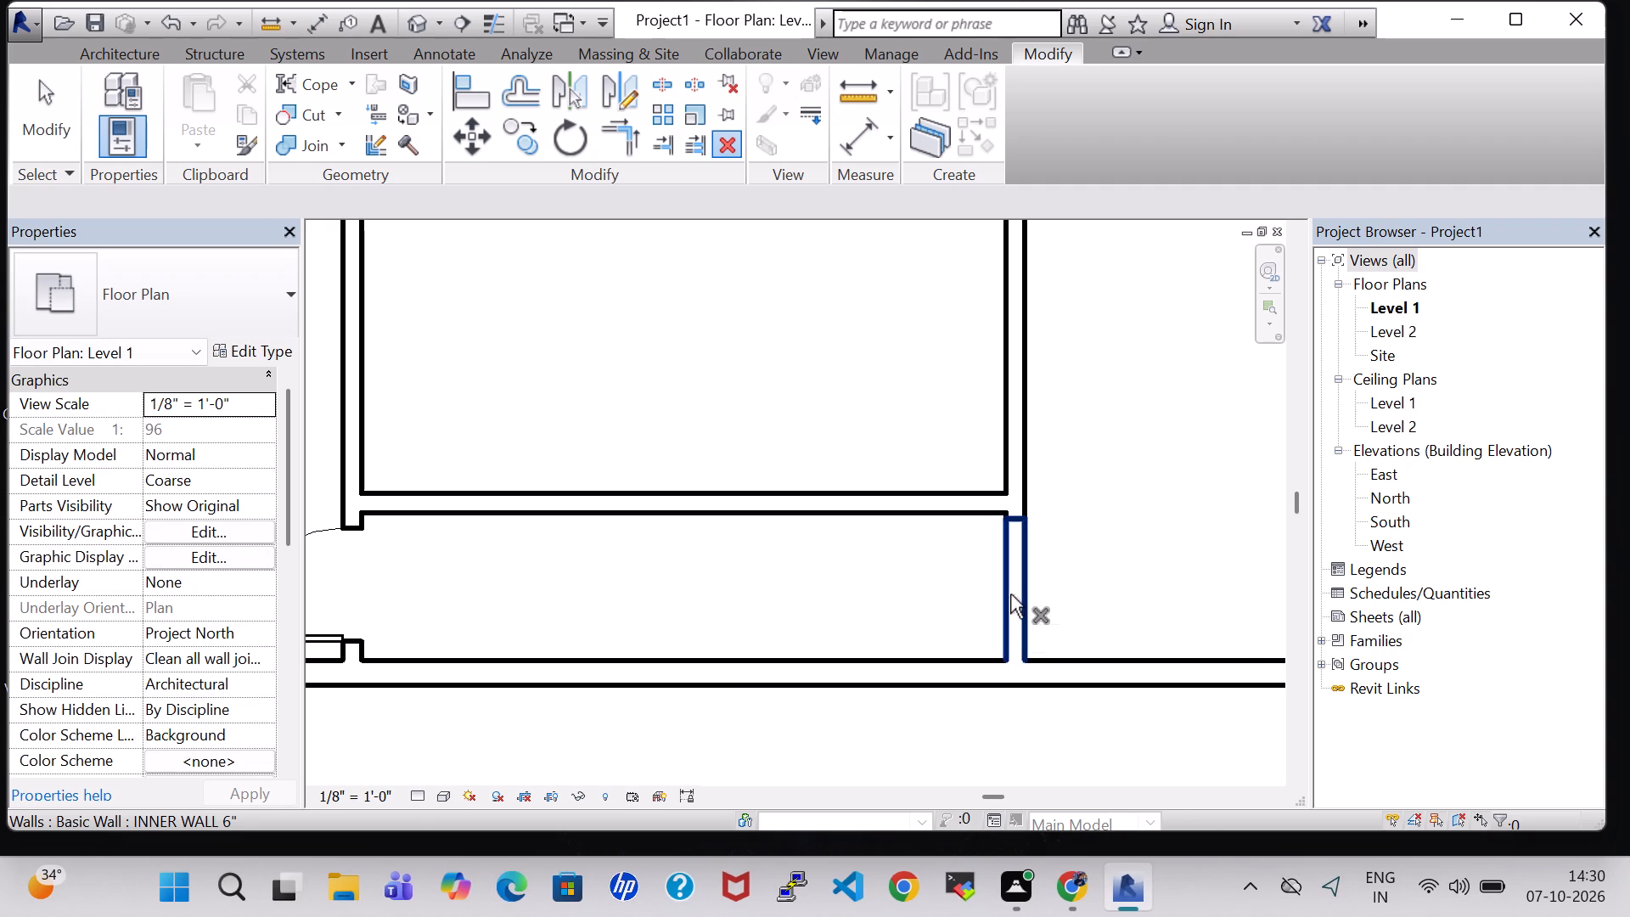
key("Delete")
Nudge the remaining right partition up one increment so its lower end meets the new horizontal wall's corner.
left_click(1010, 525)
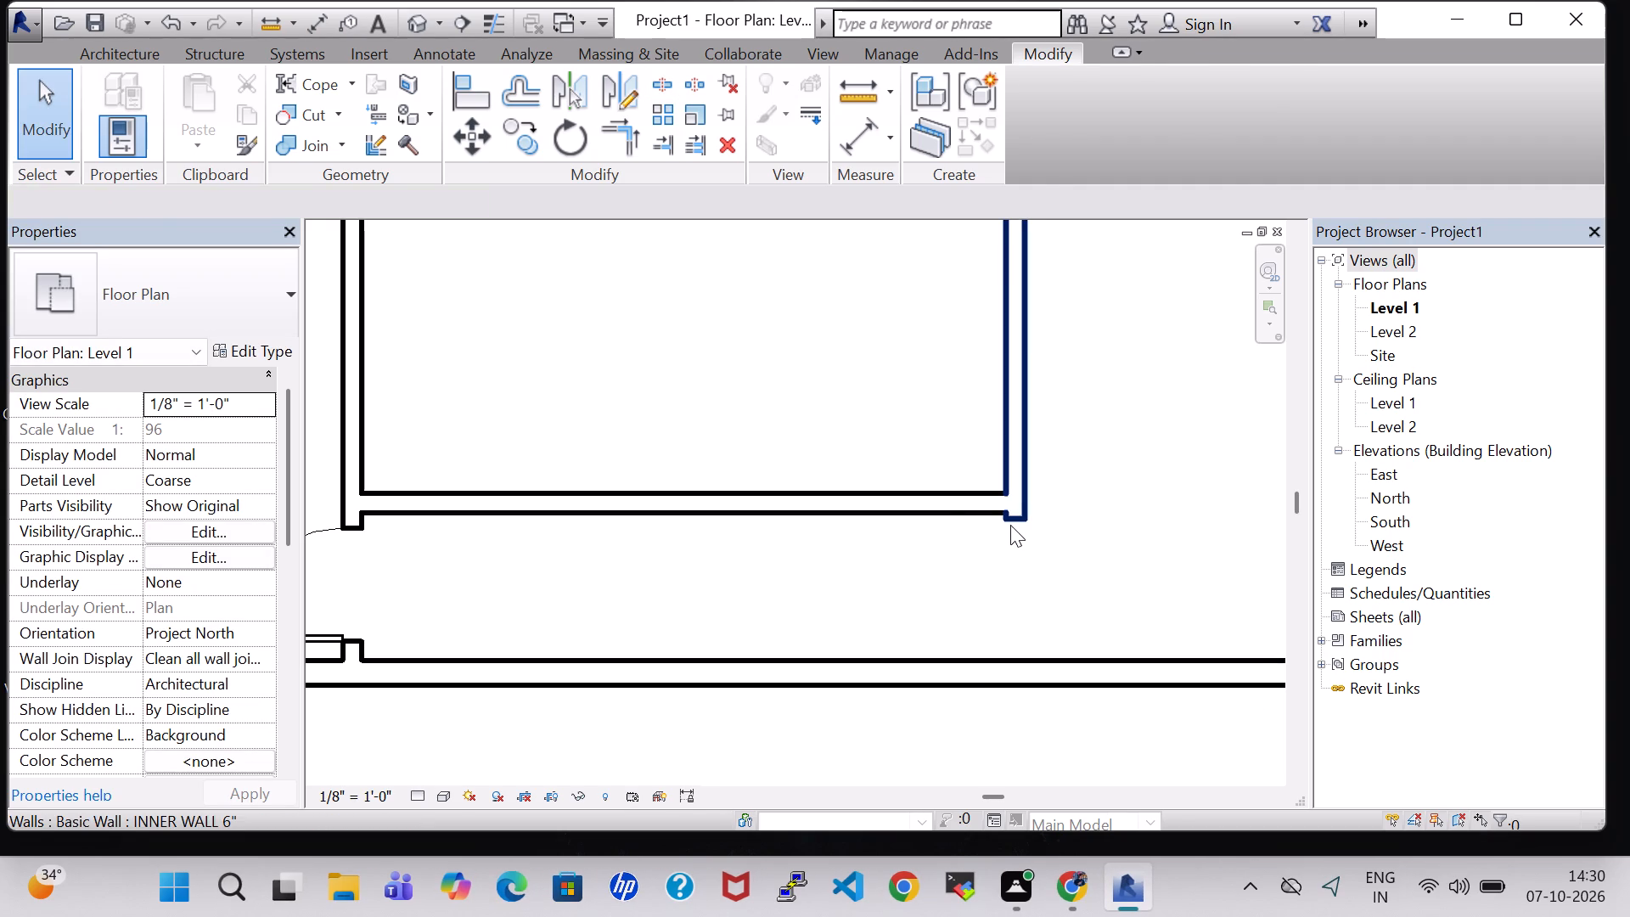
key("Up")
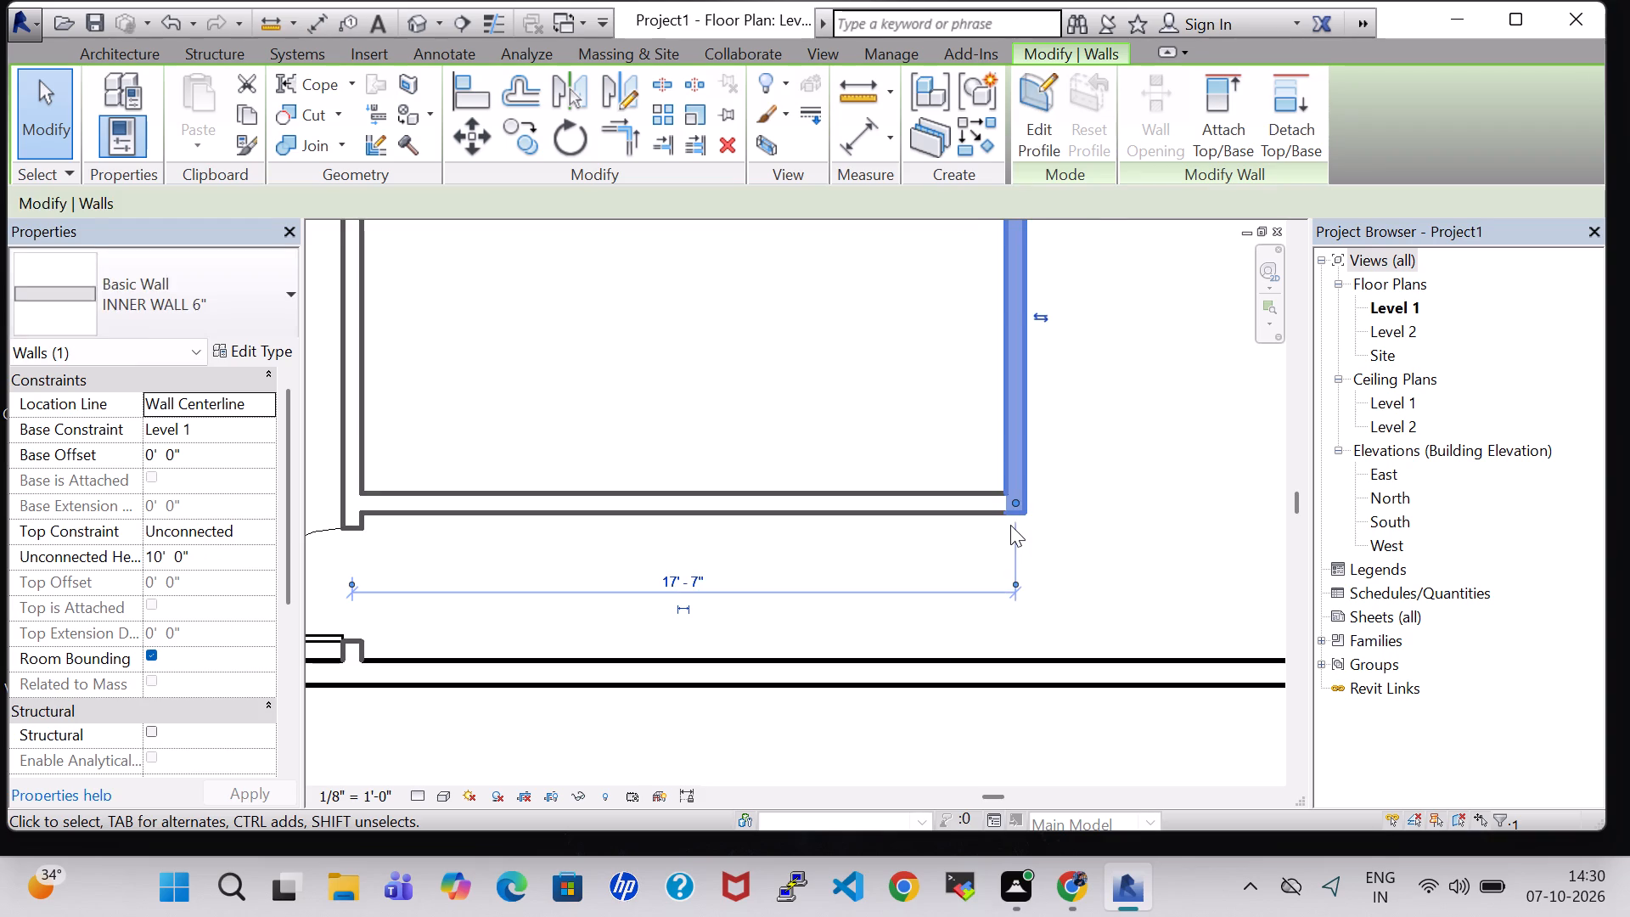
left_click(1053, 541)
Split the bottom outer wall about 6" to the right of the partition containing the lower-left room's door.
scroll(964, 605, "down", 2)
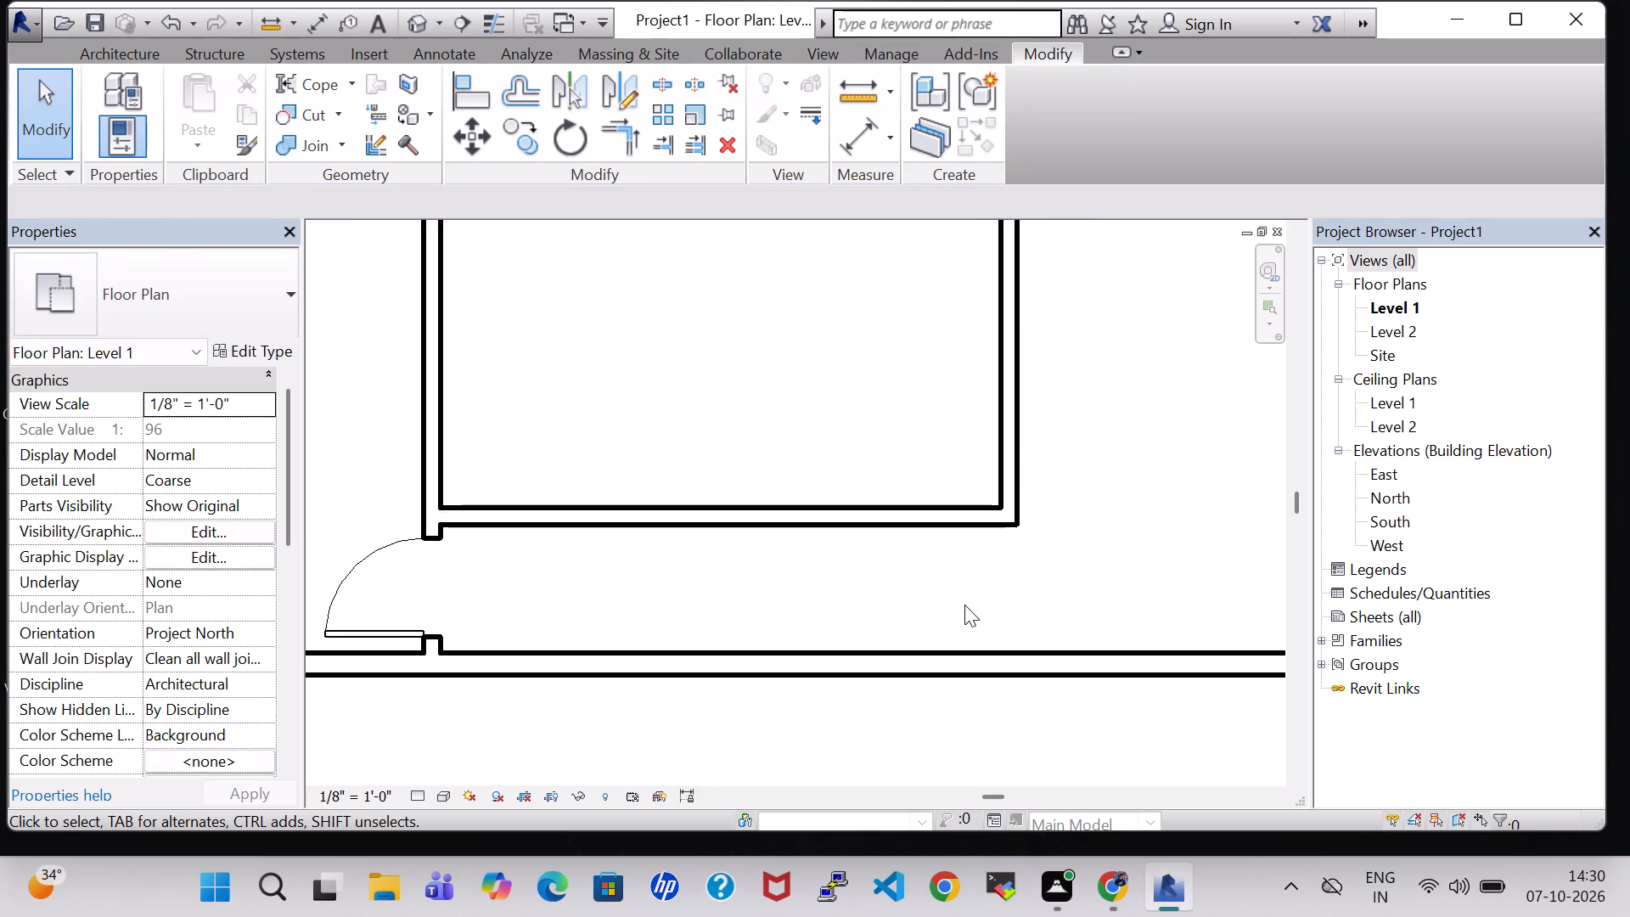
scroll(964, 605, "down", 1)
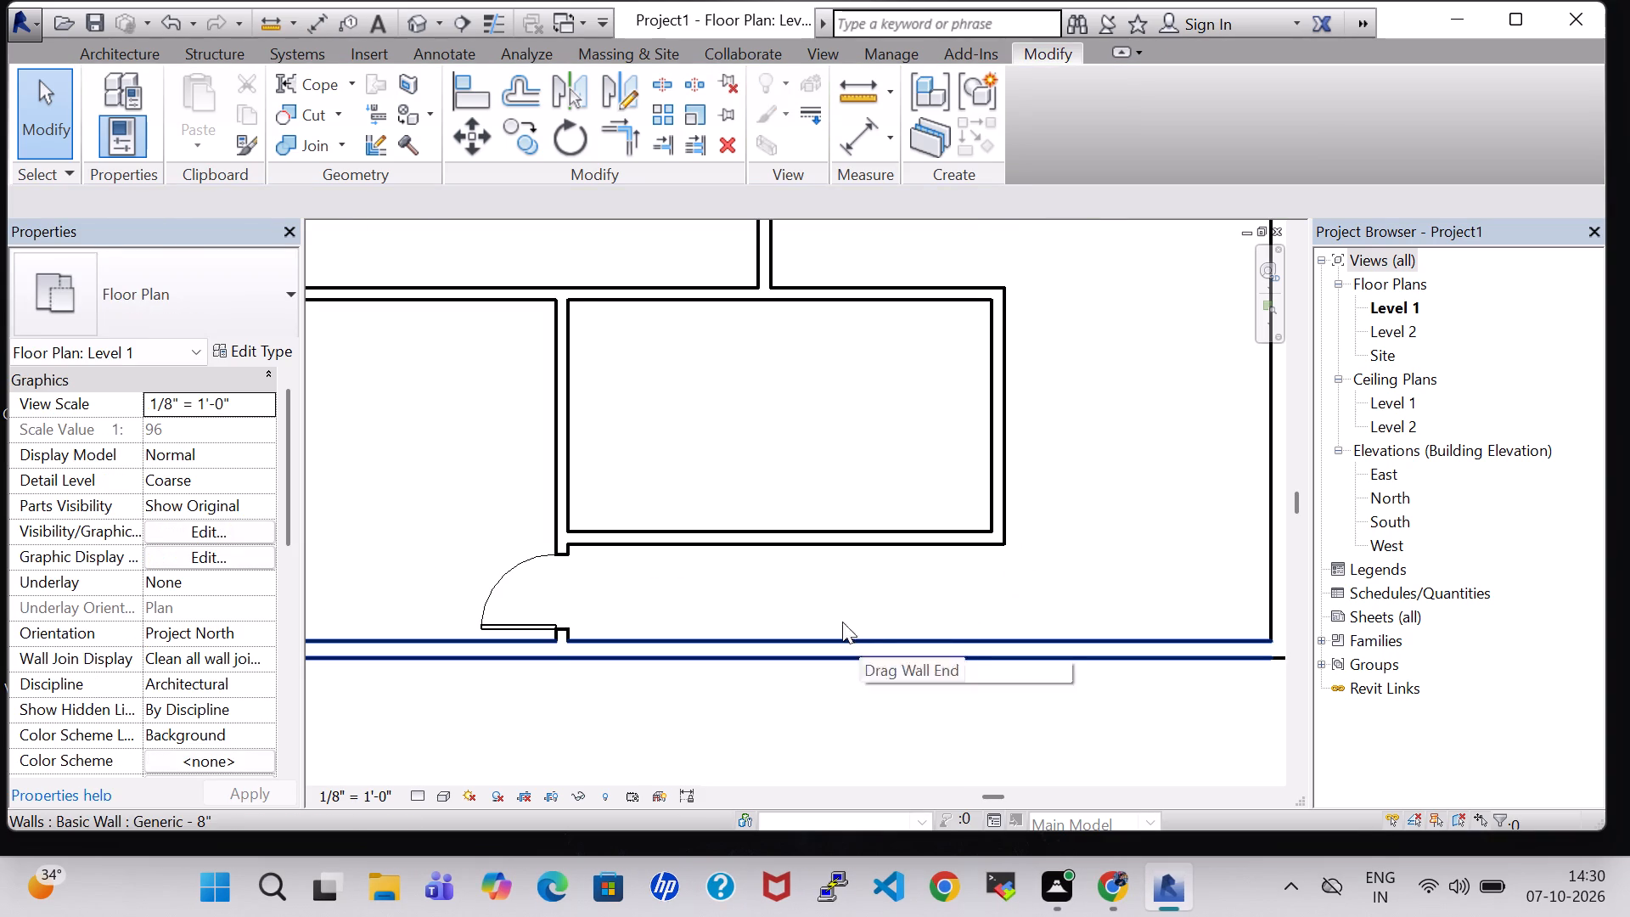
left_click(656, 87)
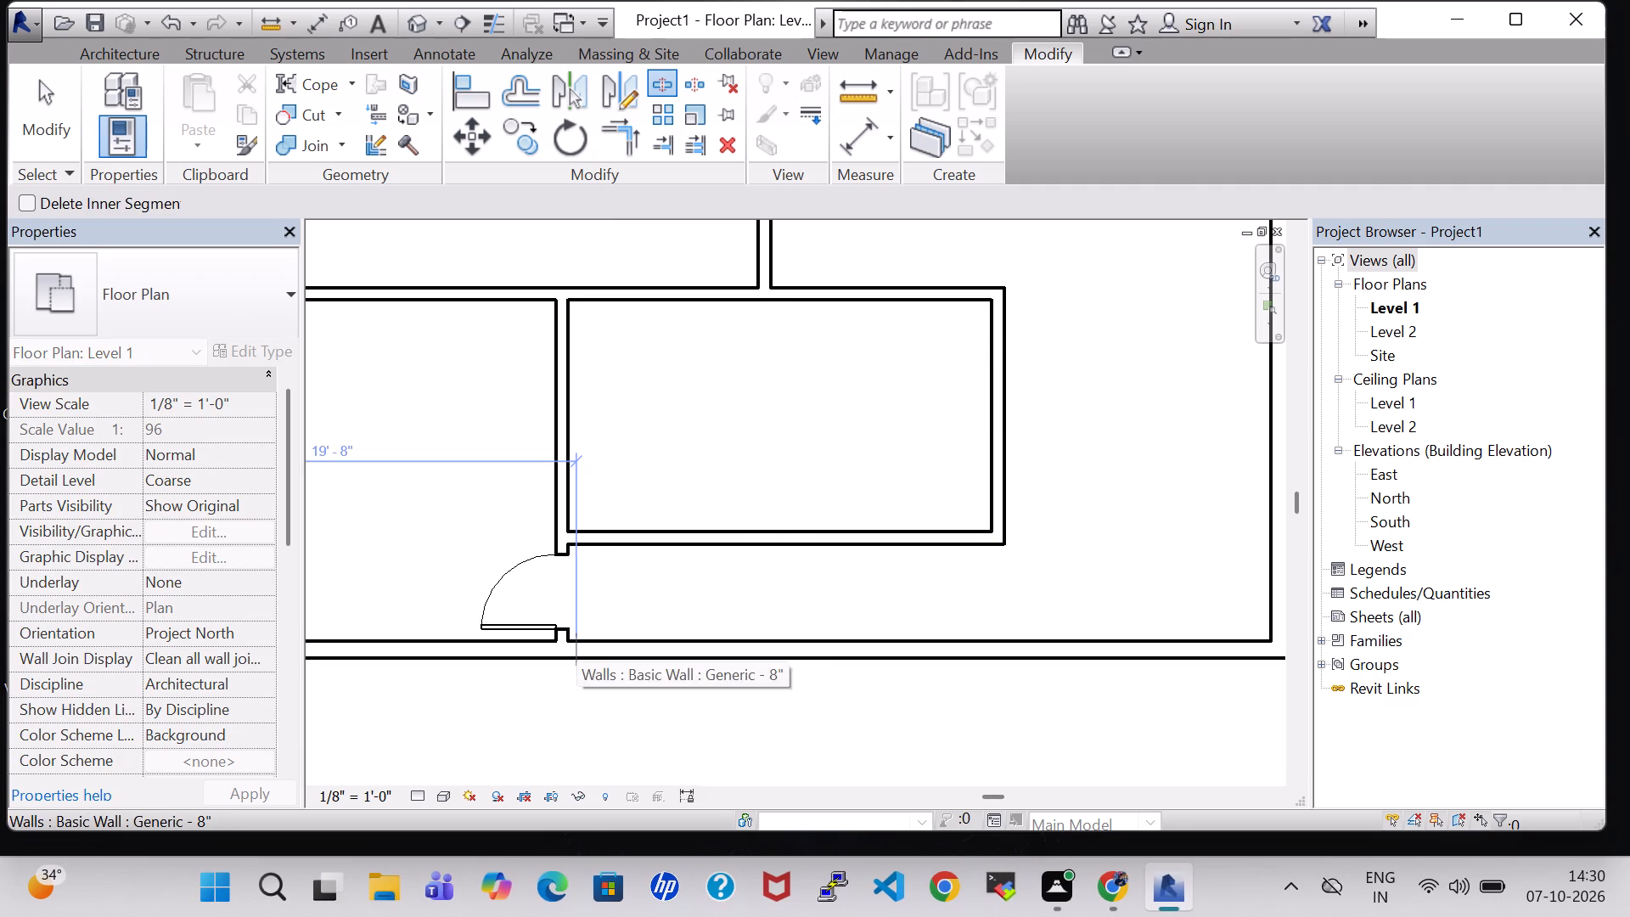
scroll(576, 646, "up", 4)
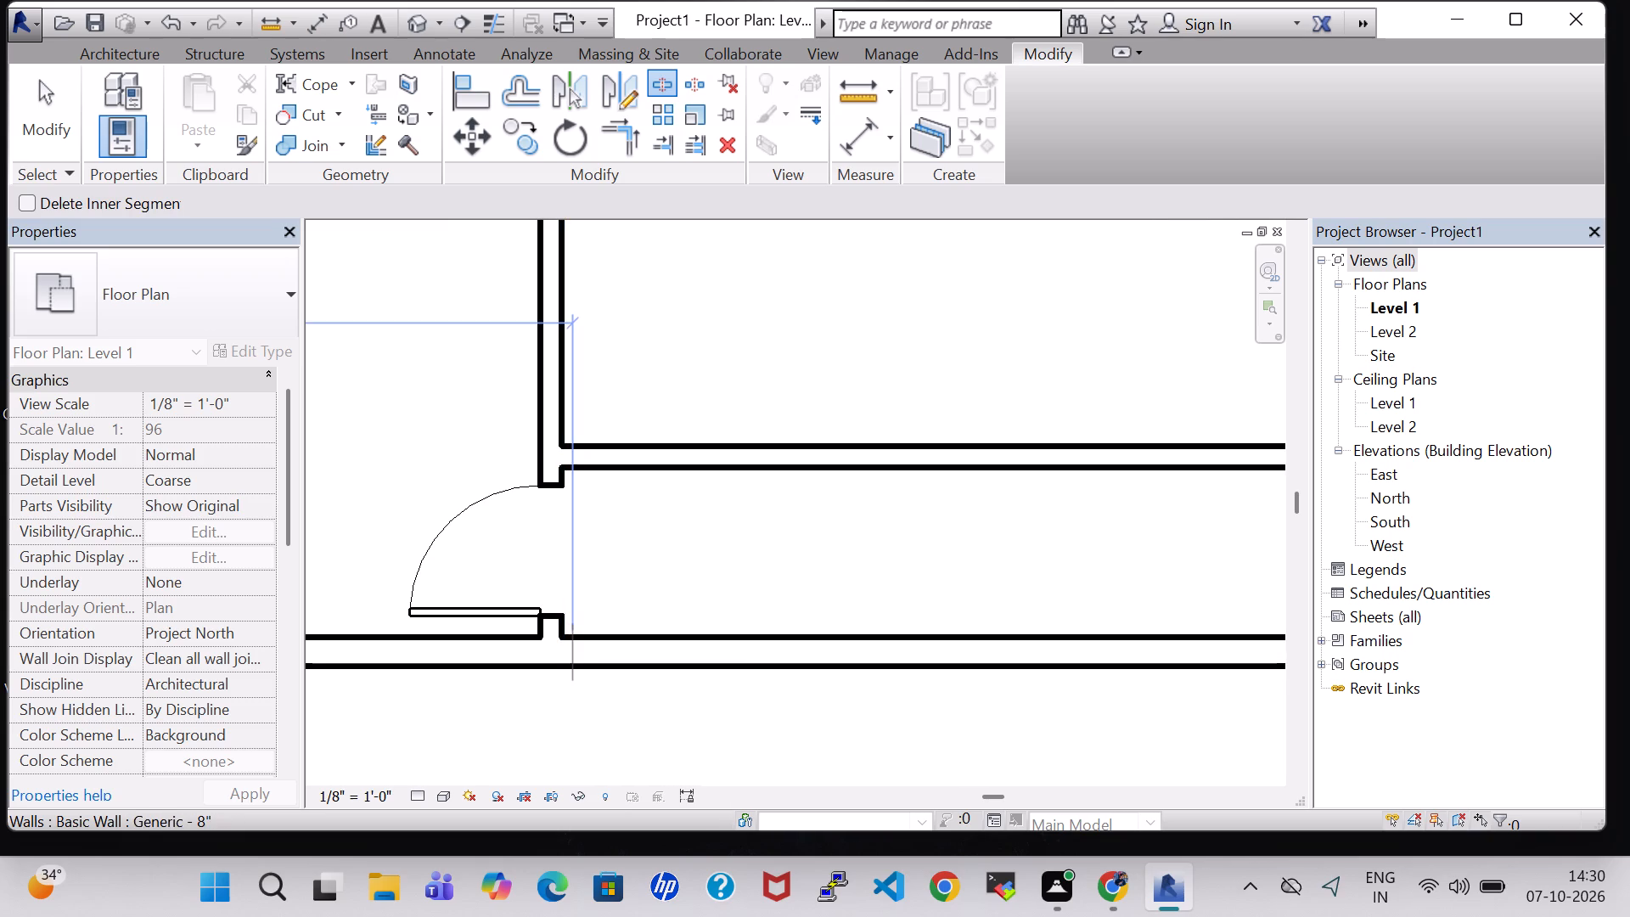
left_click(571, 645)
scroll(633, 650, "down", 6)
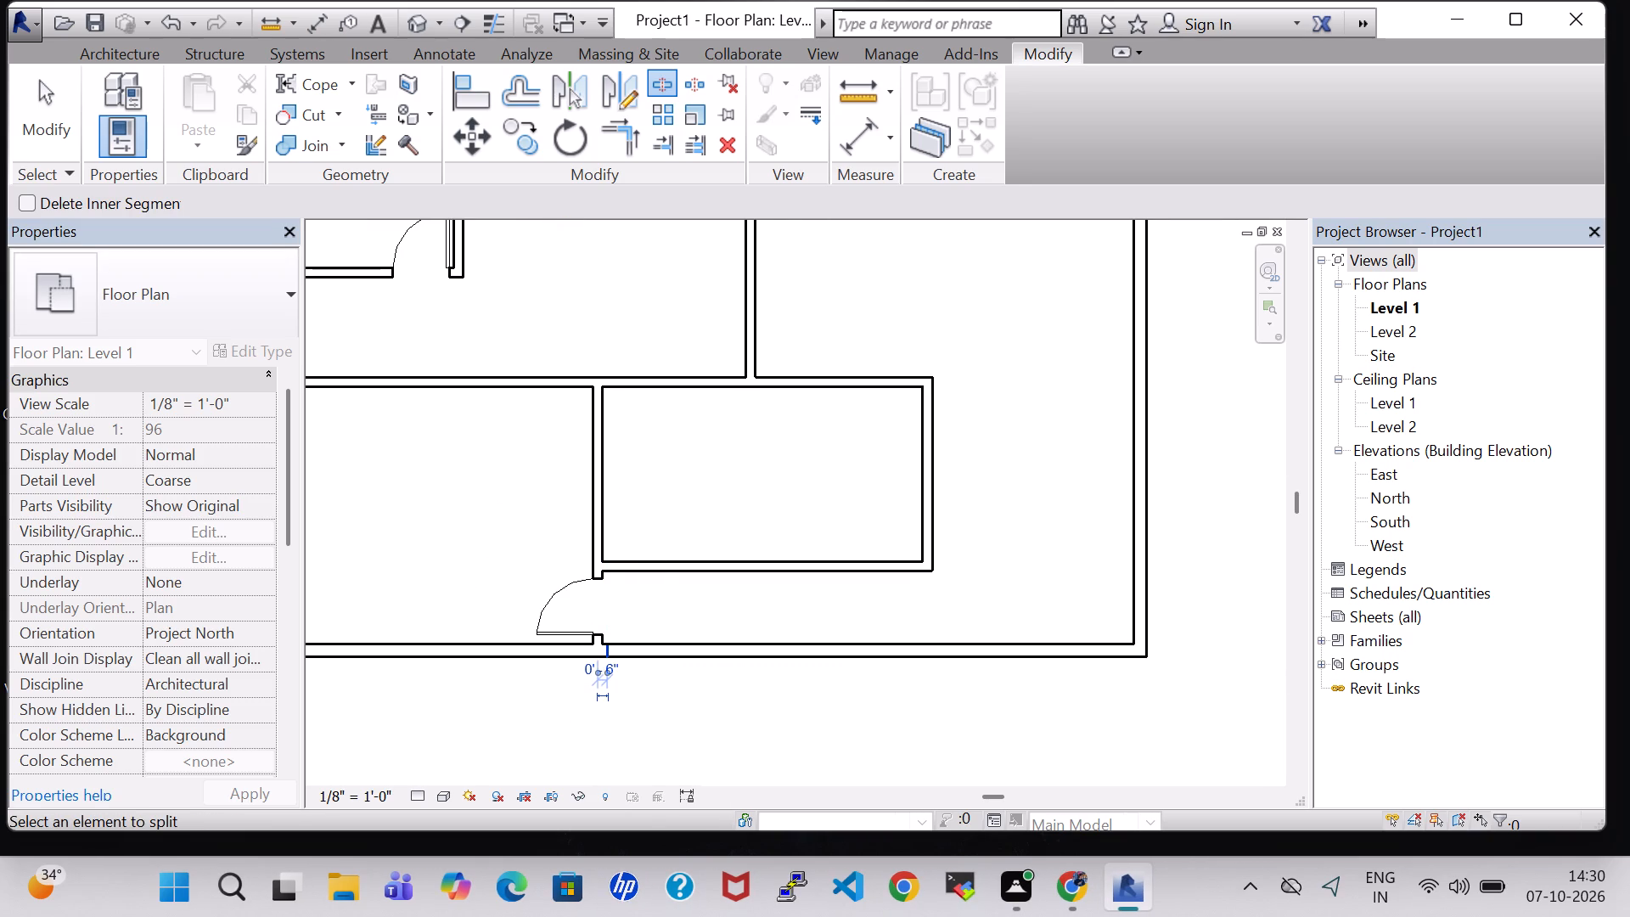
Split the right outer wall just below the horizontal partition under the right small room, about 11'-9" above the bottom middle room's top wall.
middle_click_drag(1054, 428, 996, 573)
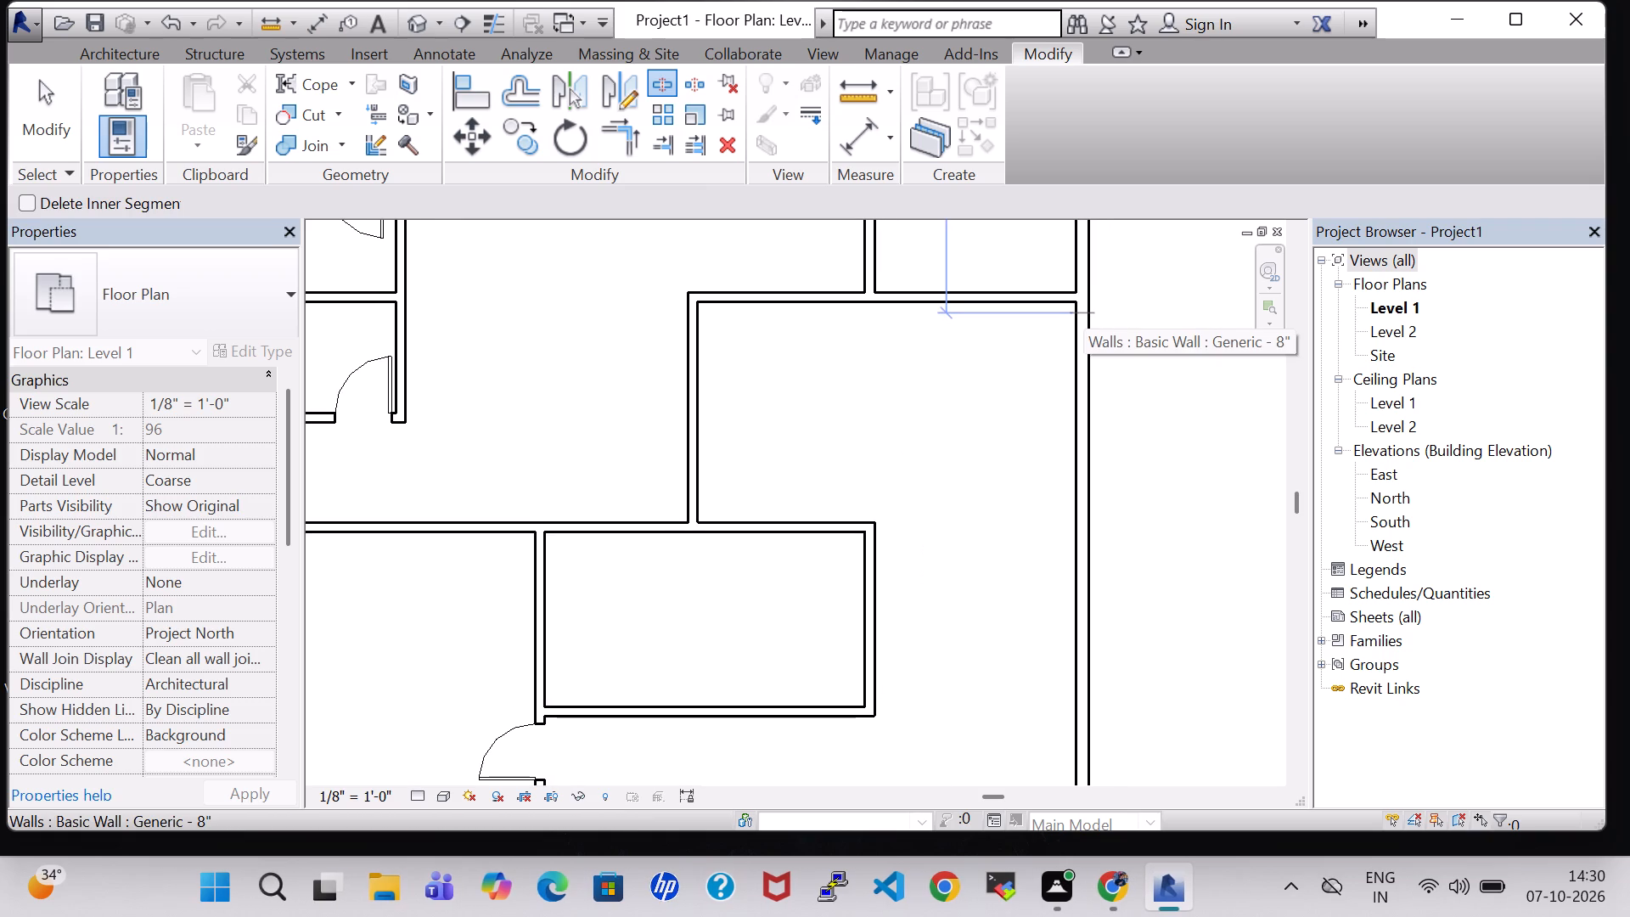
scroll(1083, 313, "up", 3)
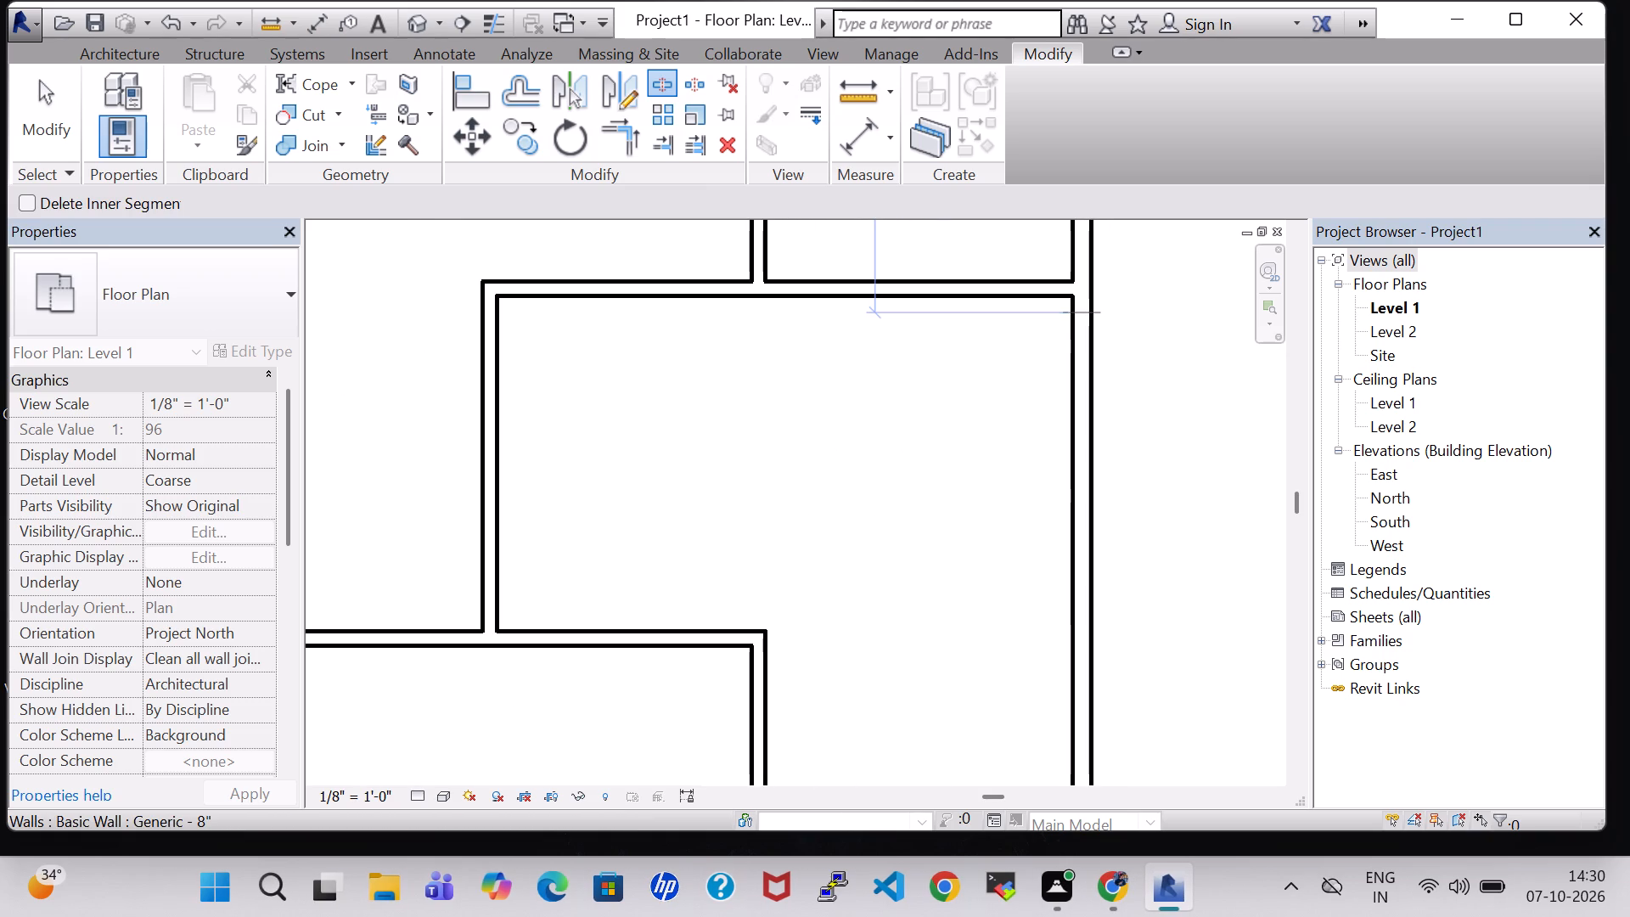
left_click(1082, 303)
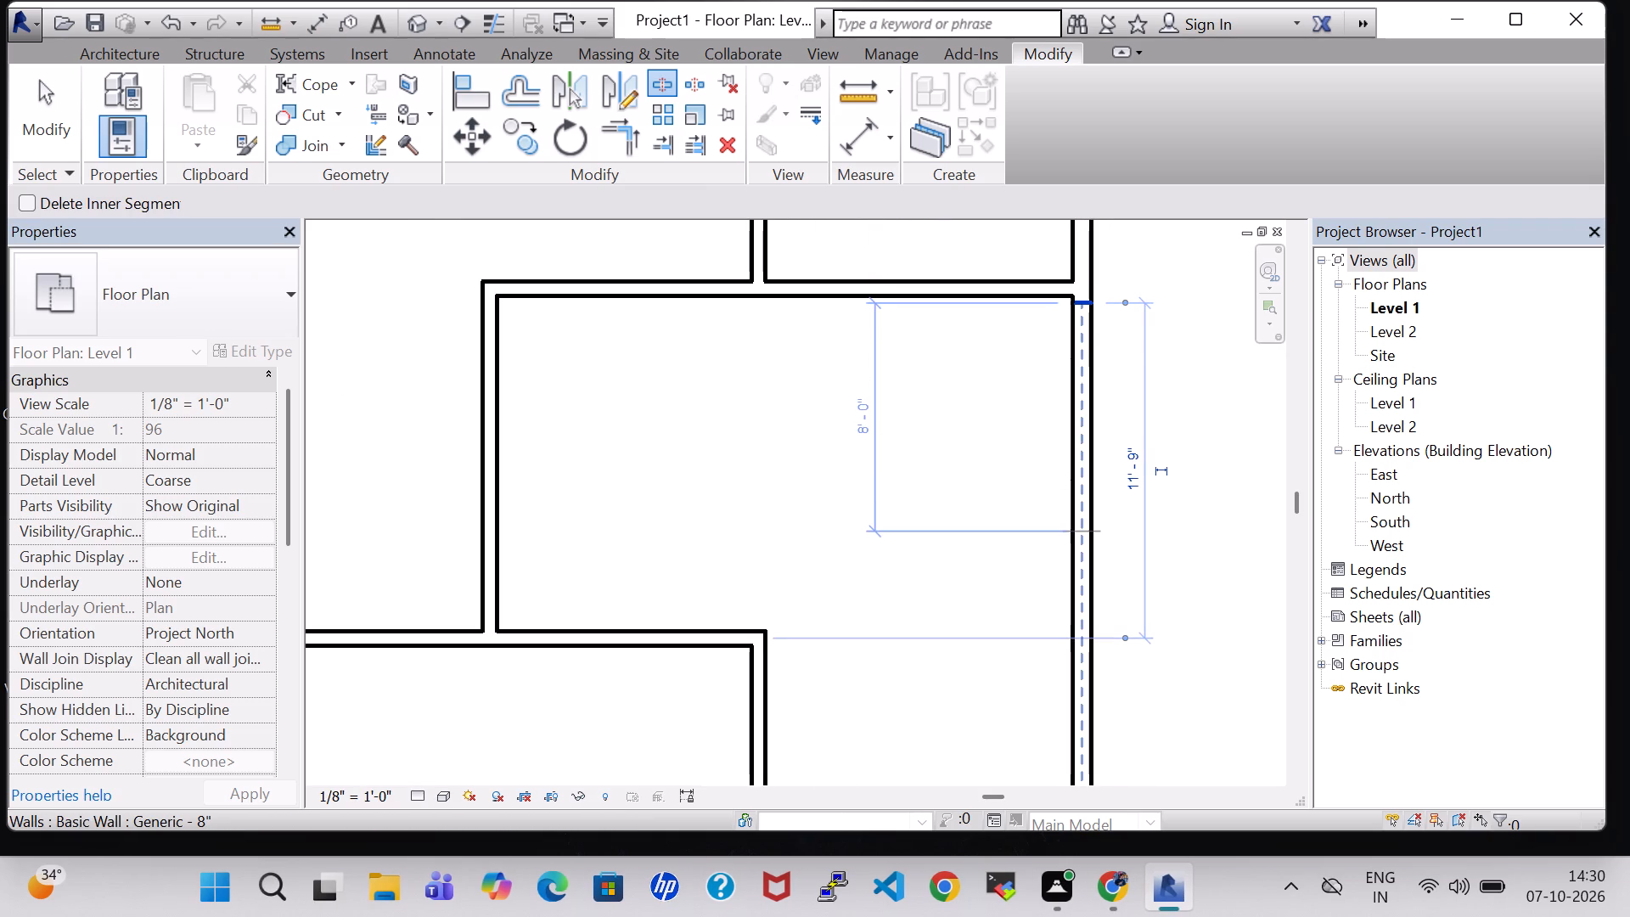
key("Escape")
key("Escape")
Delete the lower segment of the right outer wall and the right segment of the bottom outer wall.
left_click(1080, 474)
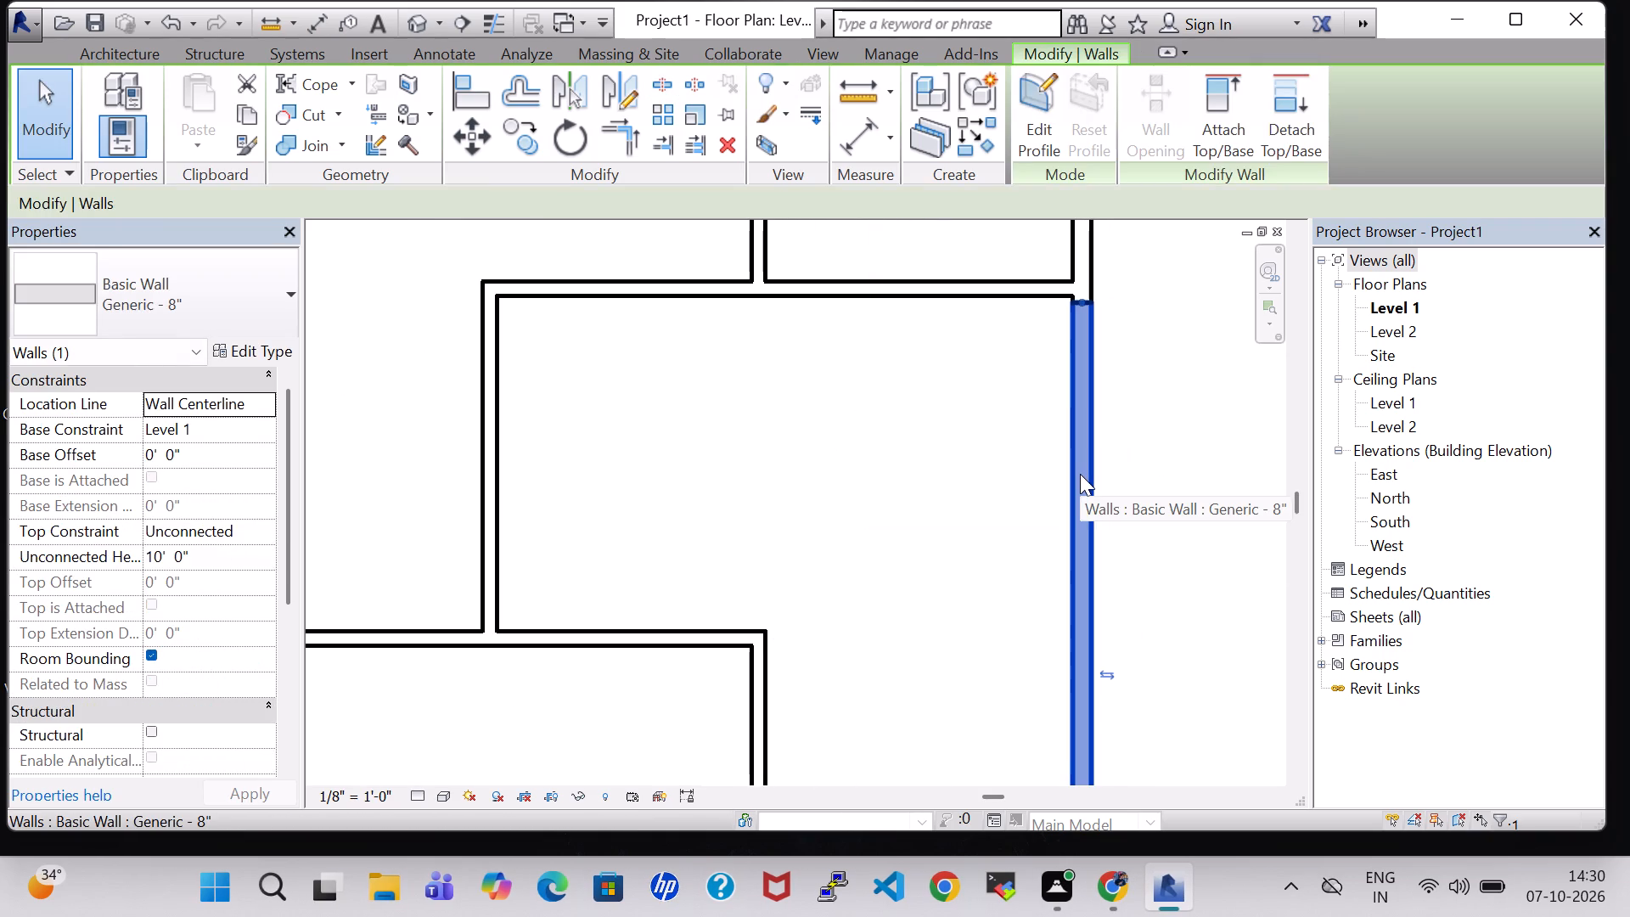
key("Delete")
scroll(1080, 474, "down", 6)
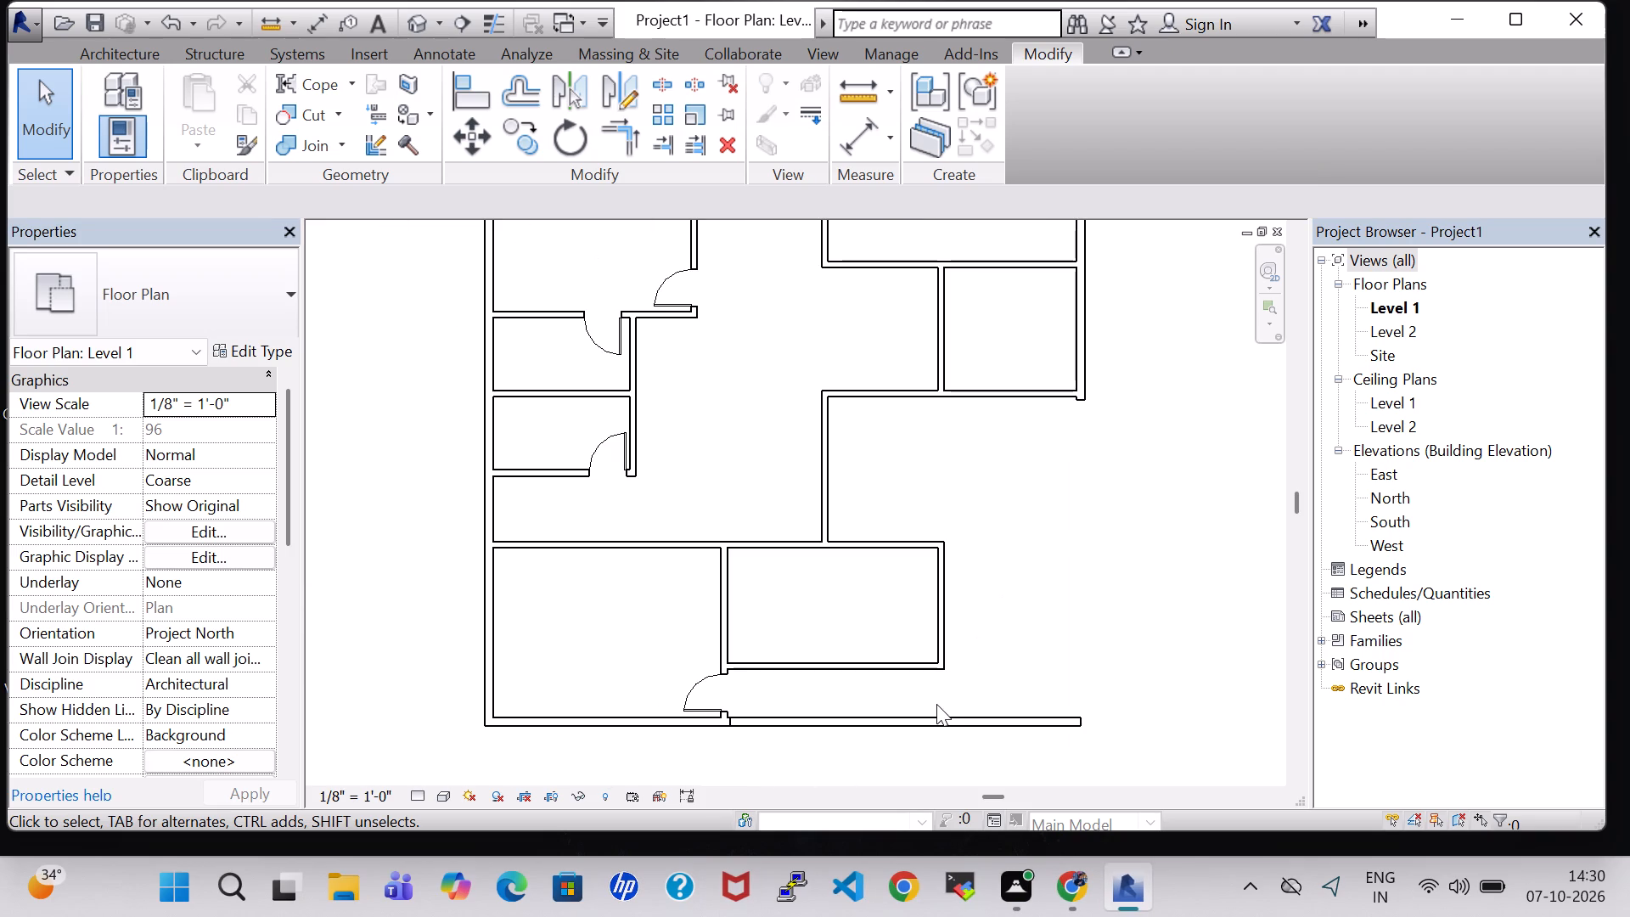
left_click(936, 712)
key("Delete")
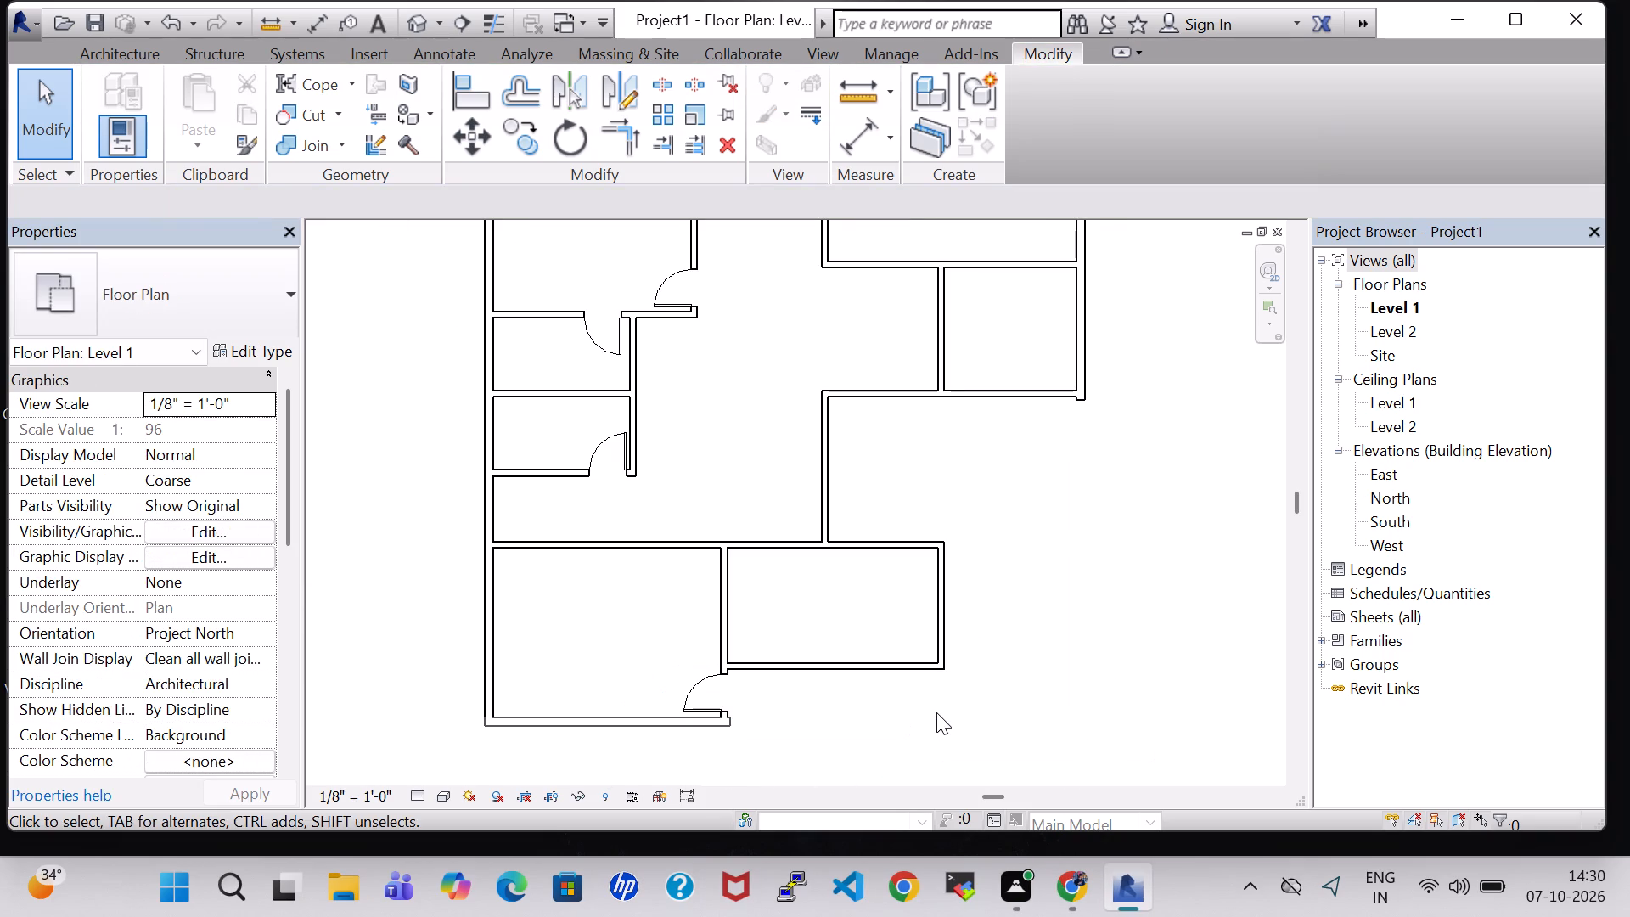
Nudge the bottom outer wall two increments left so its right end is flush with the partition containing the lower-left room's door.
scroll(736, 721, "up", 7)
left_click(719, 723)
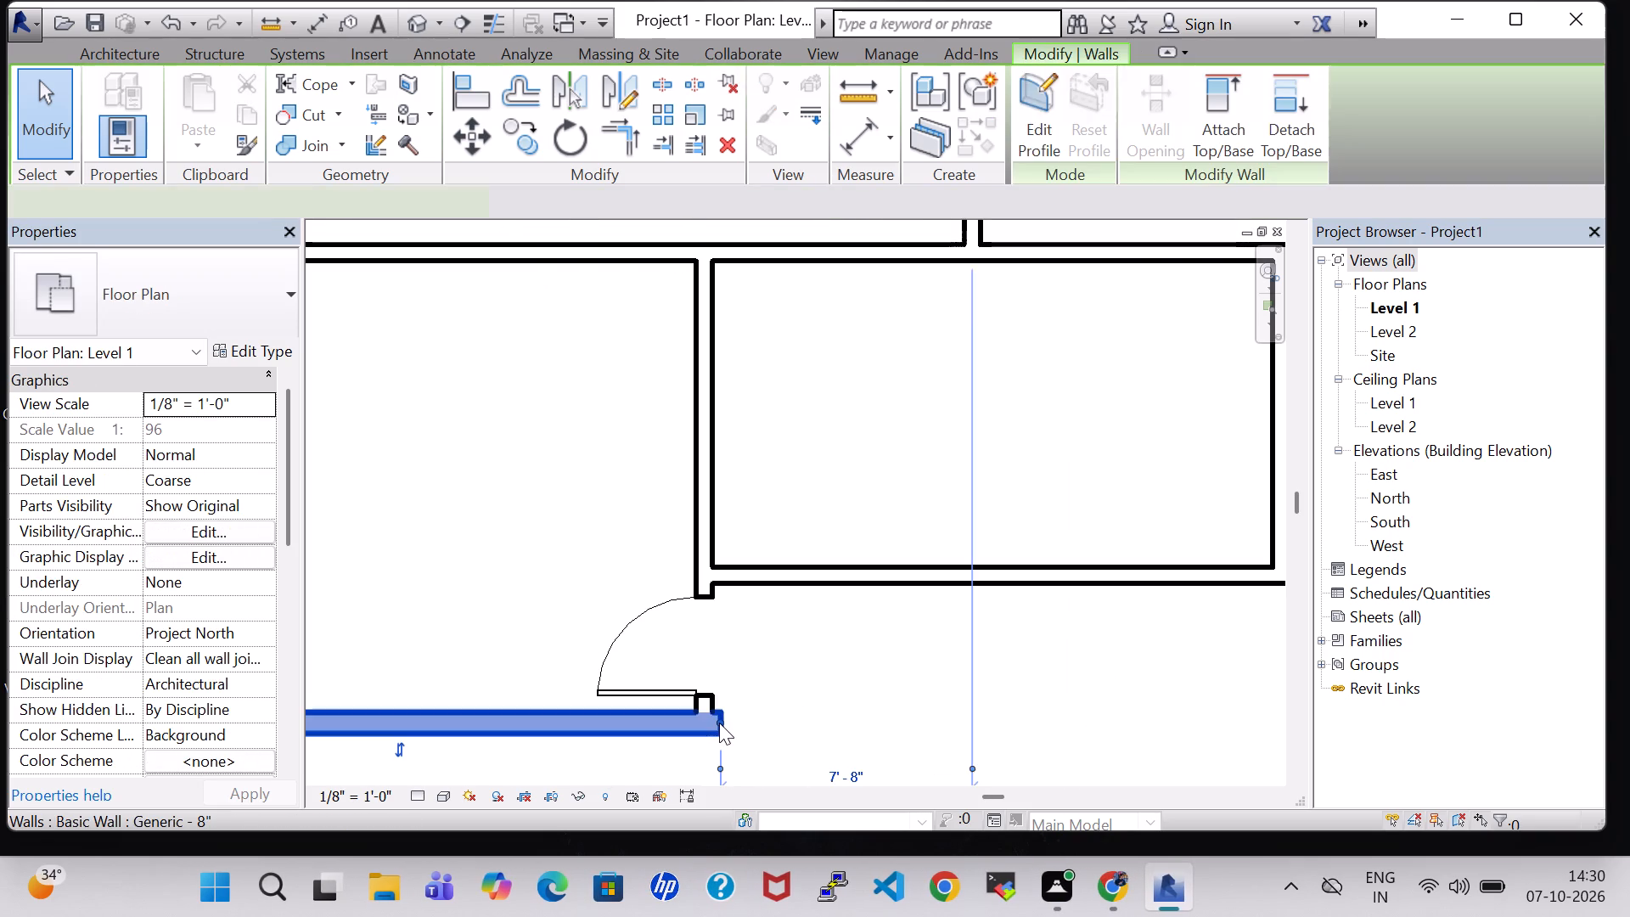
key("Left")
key("Left")
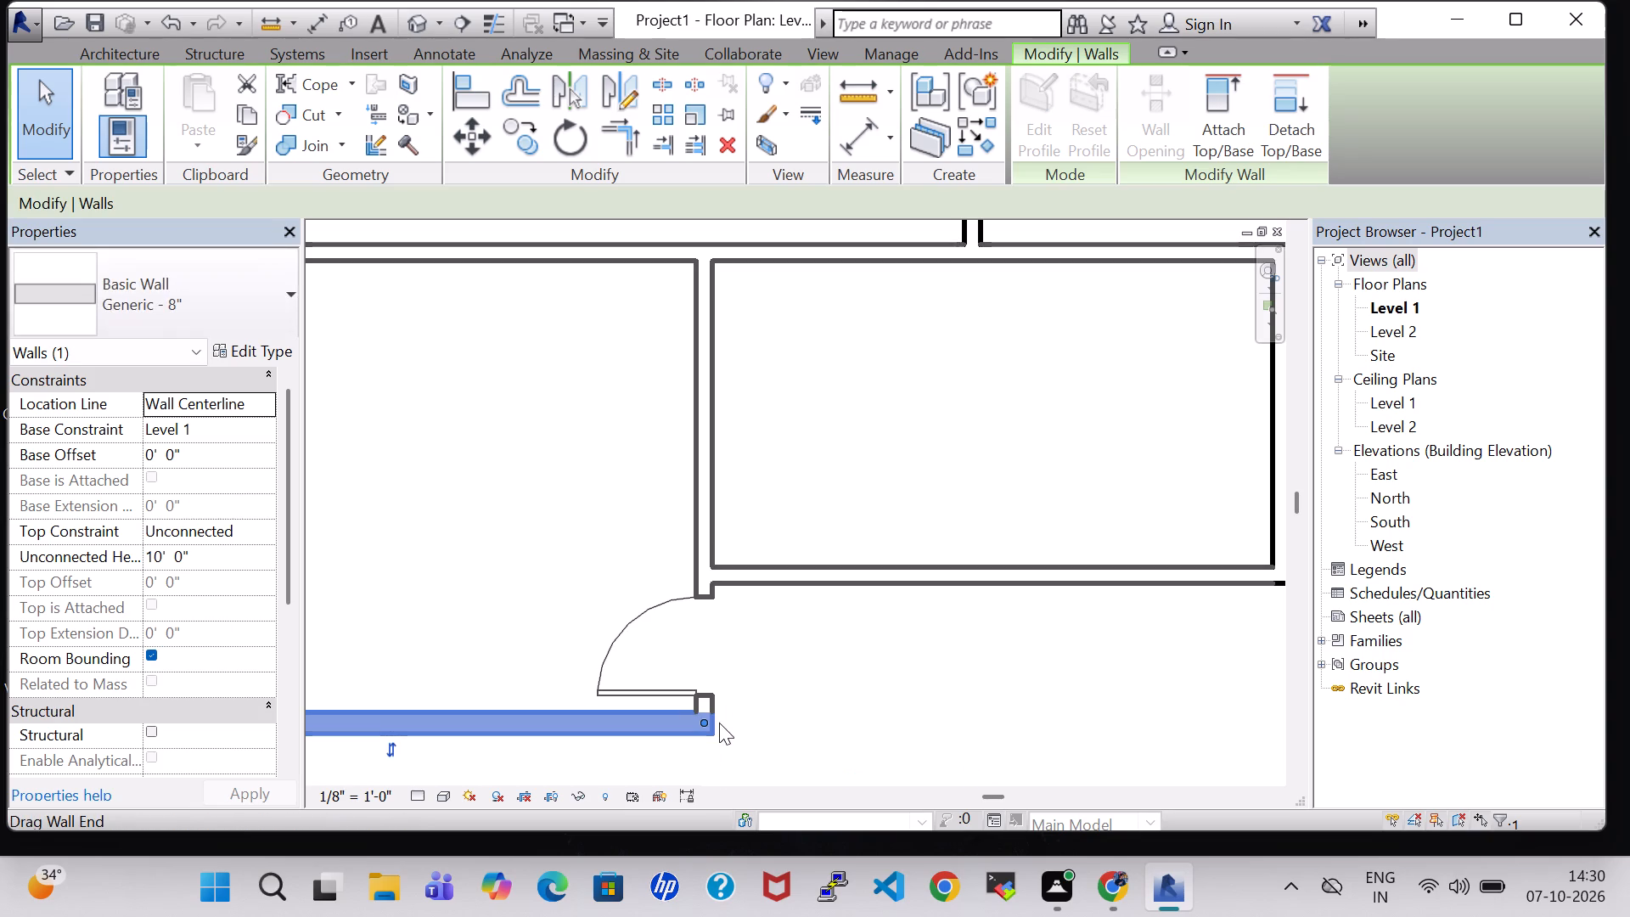
left_click(775, 706)
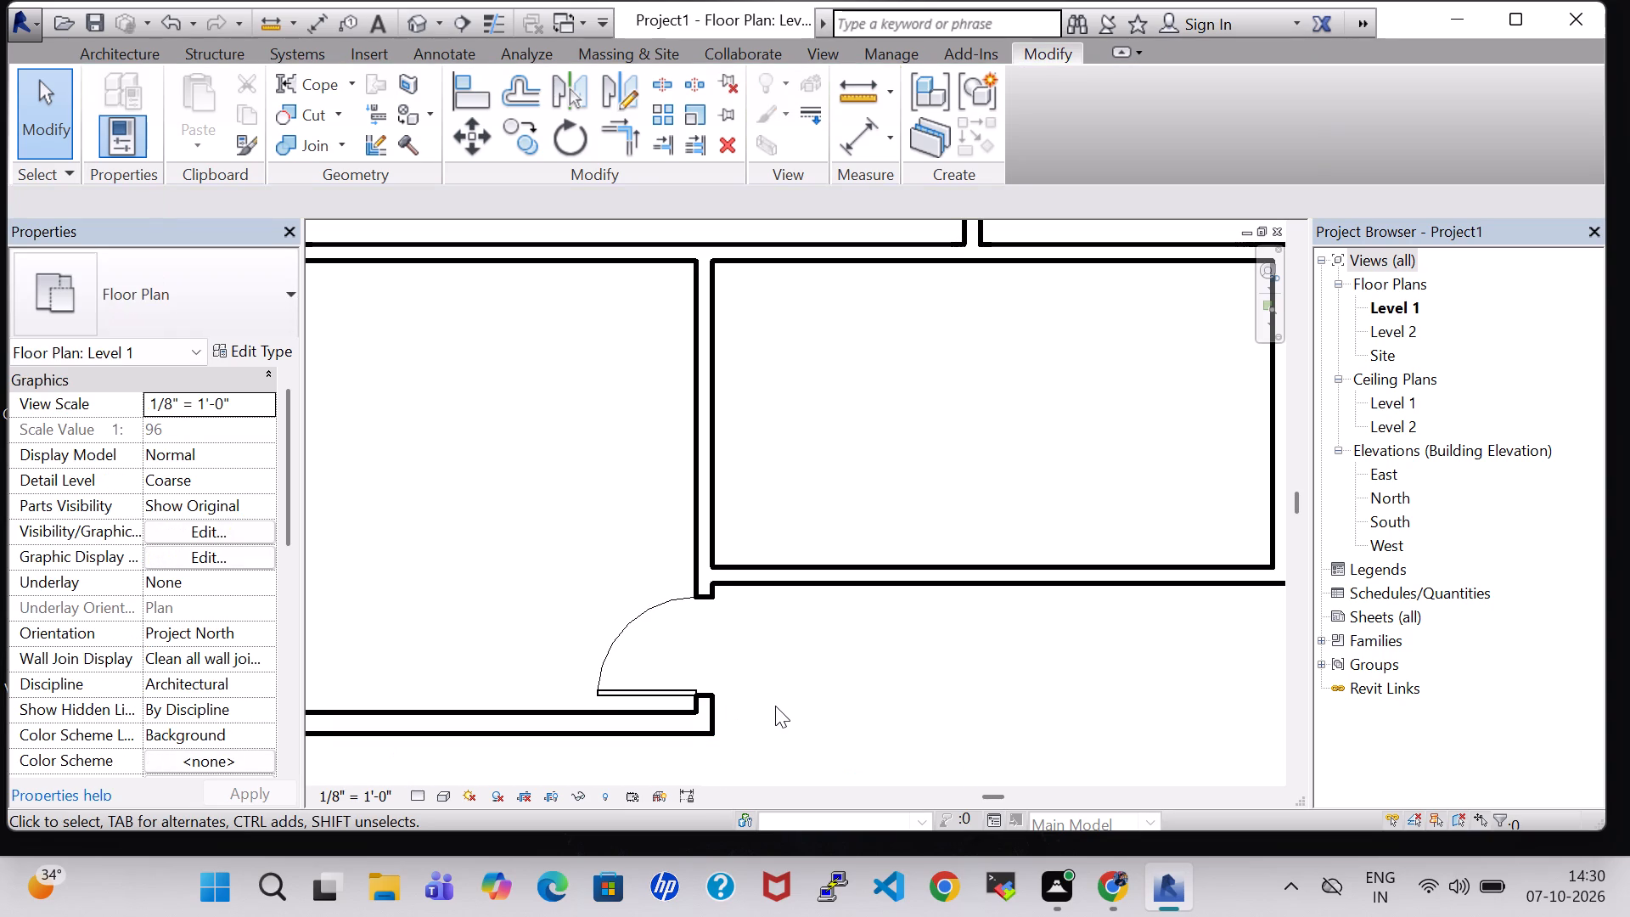
Draw room separation lines from the right outer wall's lower end straight down, then about 28'-11" left to the bottom outer wall's end.
scroll(775, 706, "down", 1)
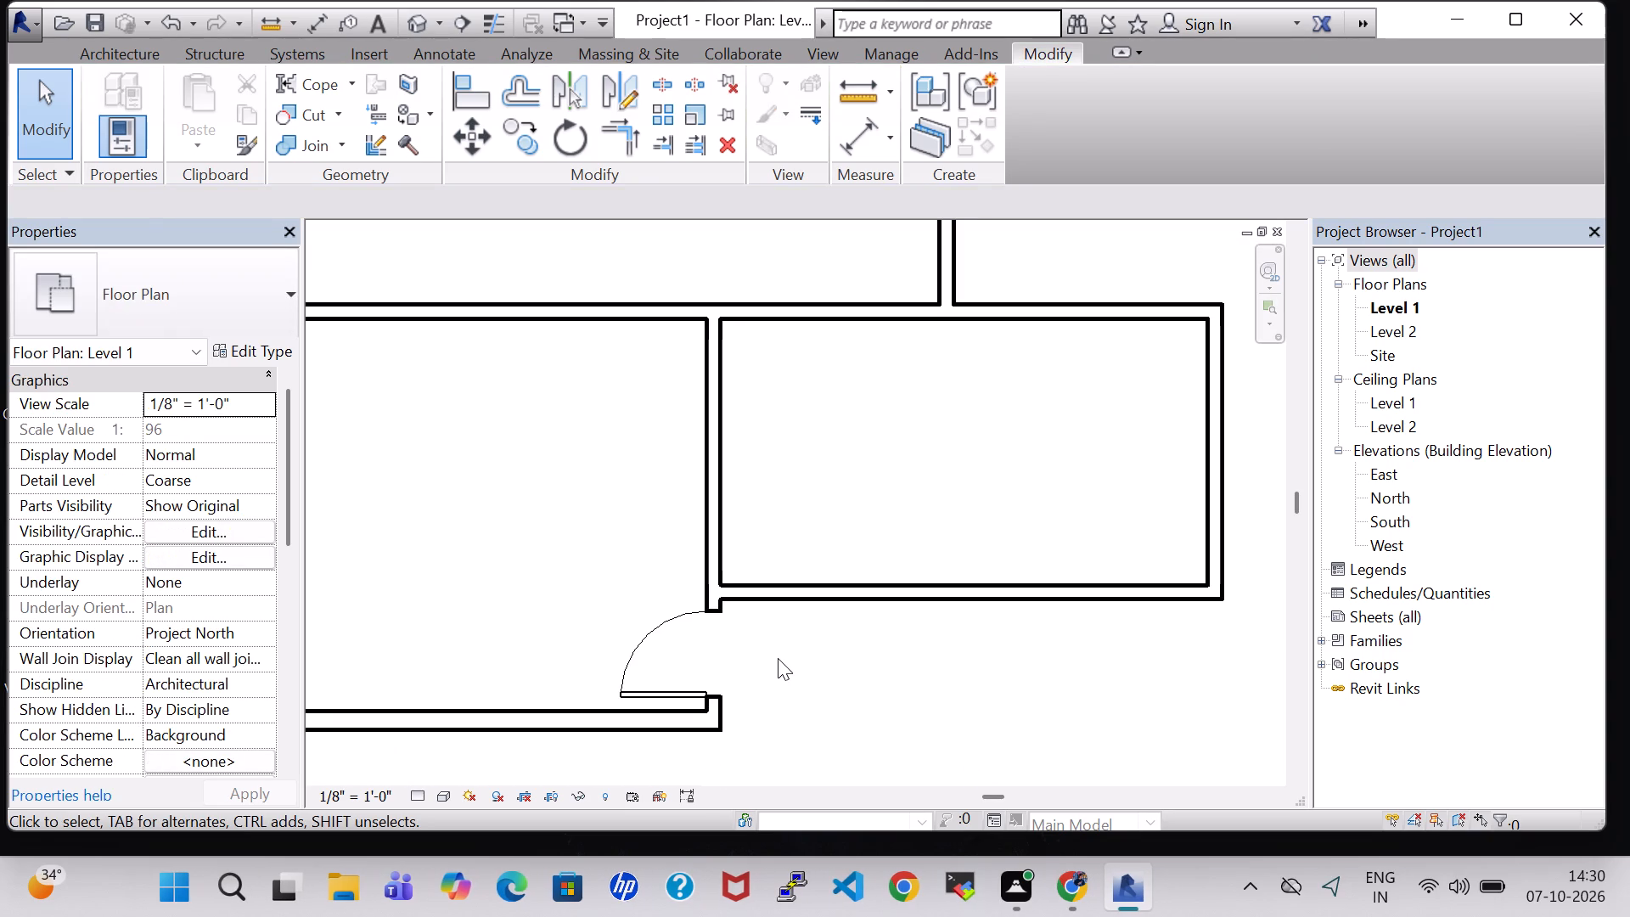
scroll(778, 658, "down", 5)
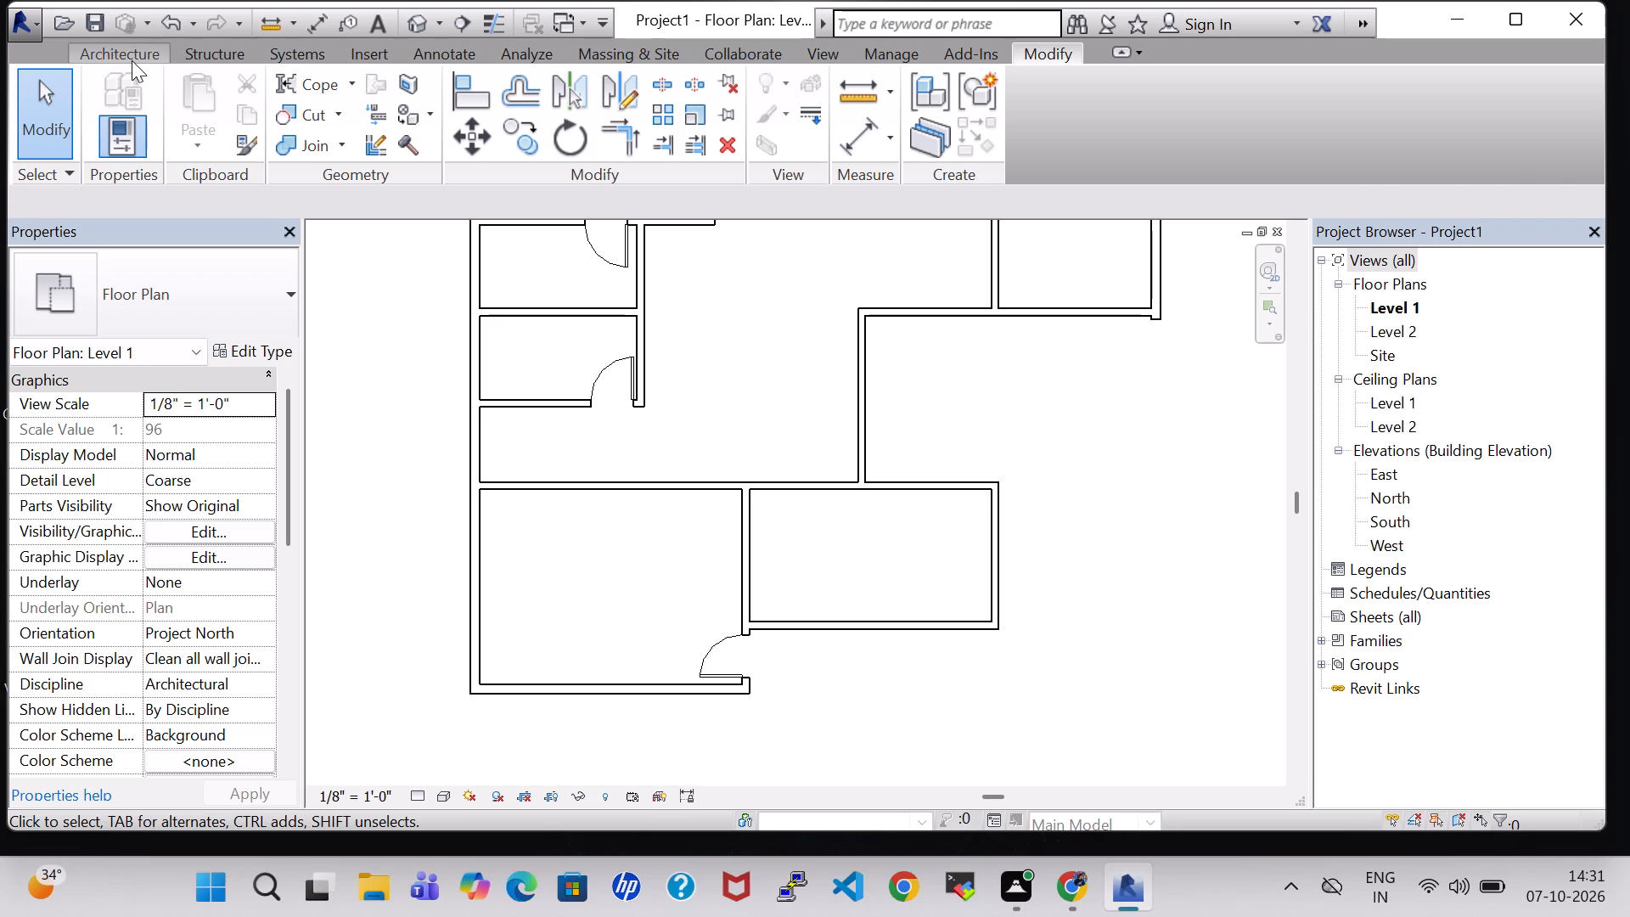
left_click(132, 53)
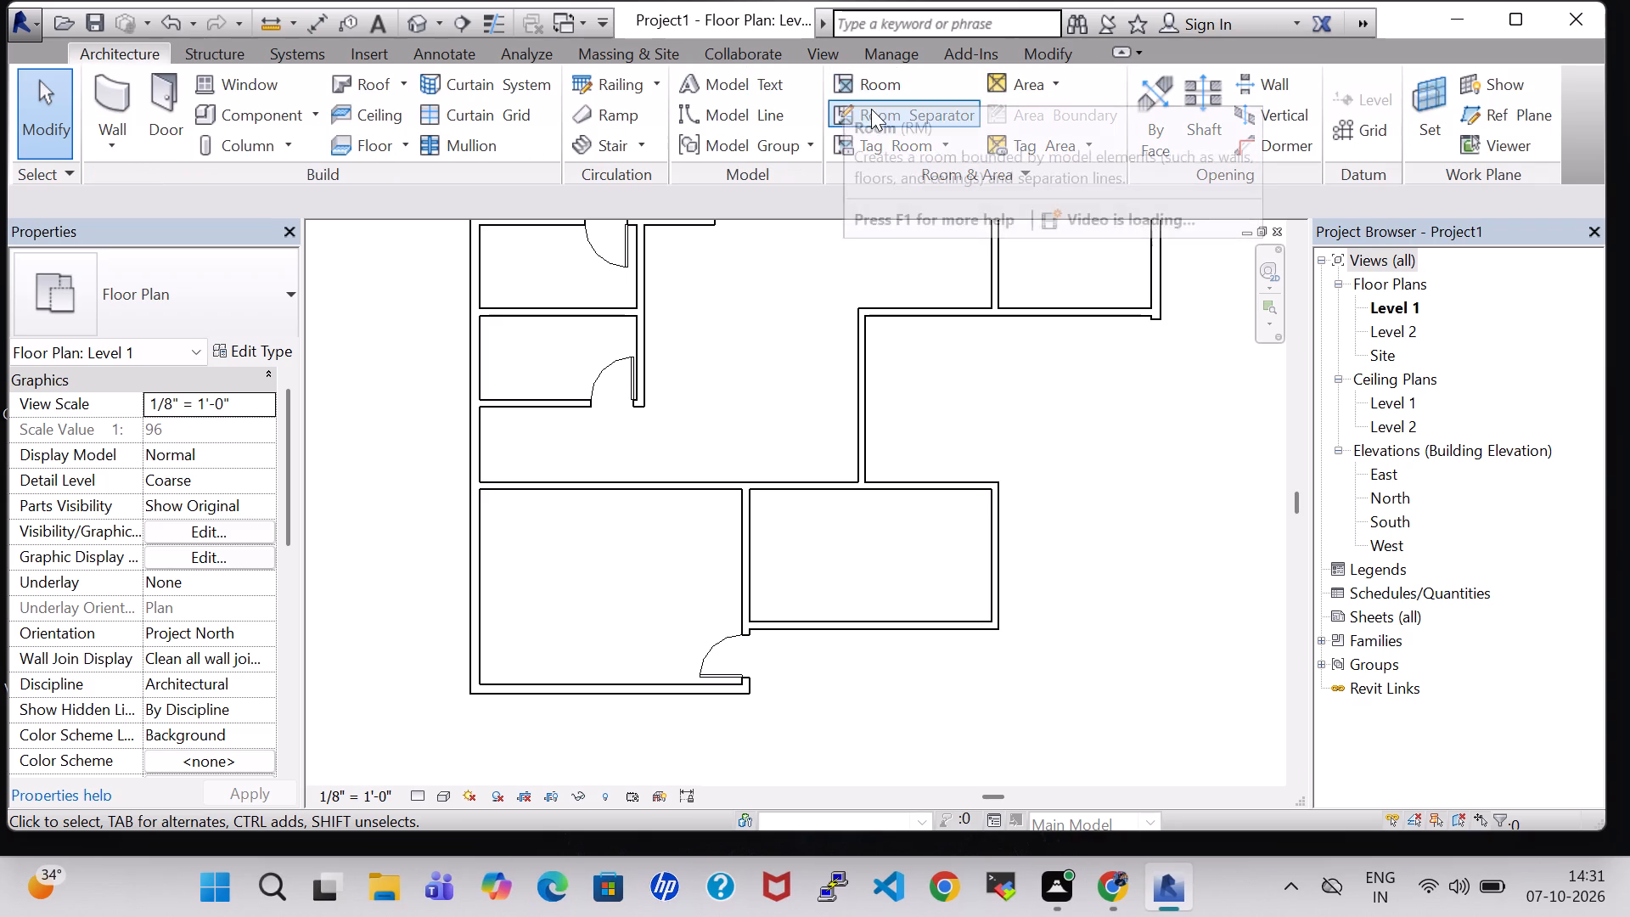
left_click(871, 109)
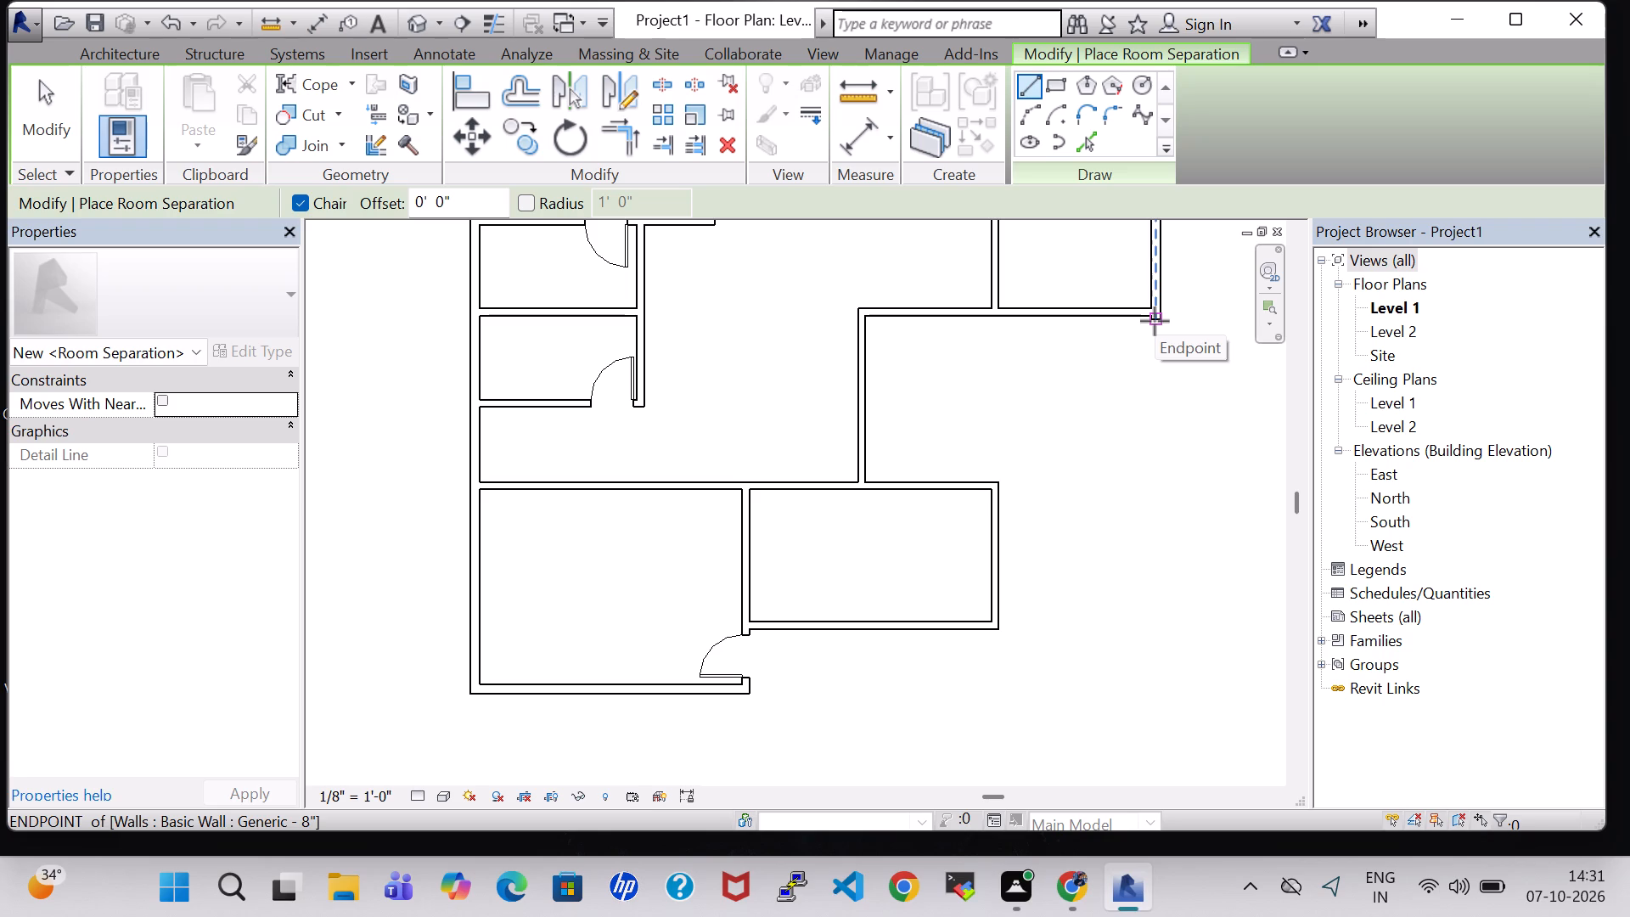
left_click(1155, 321)
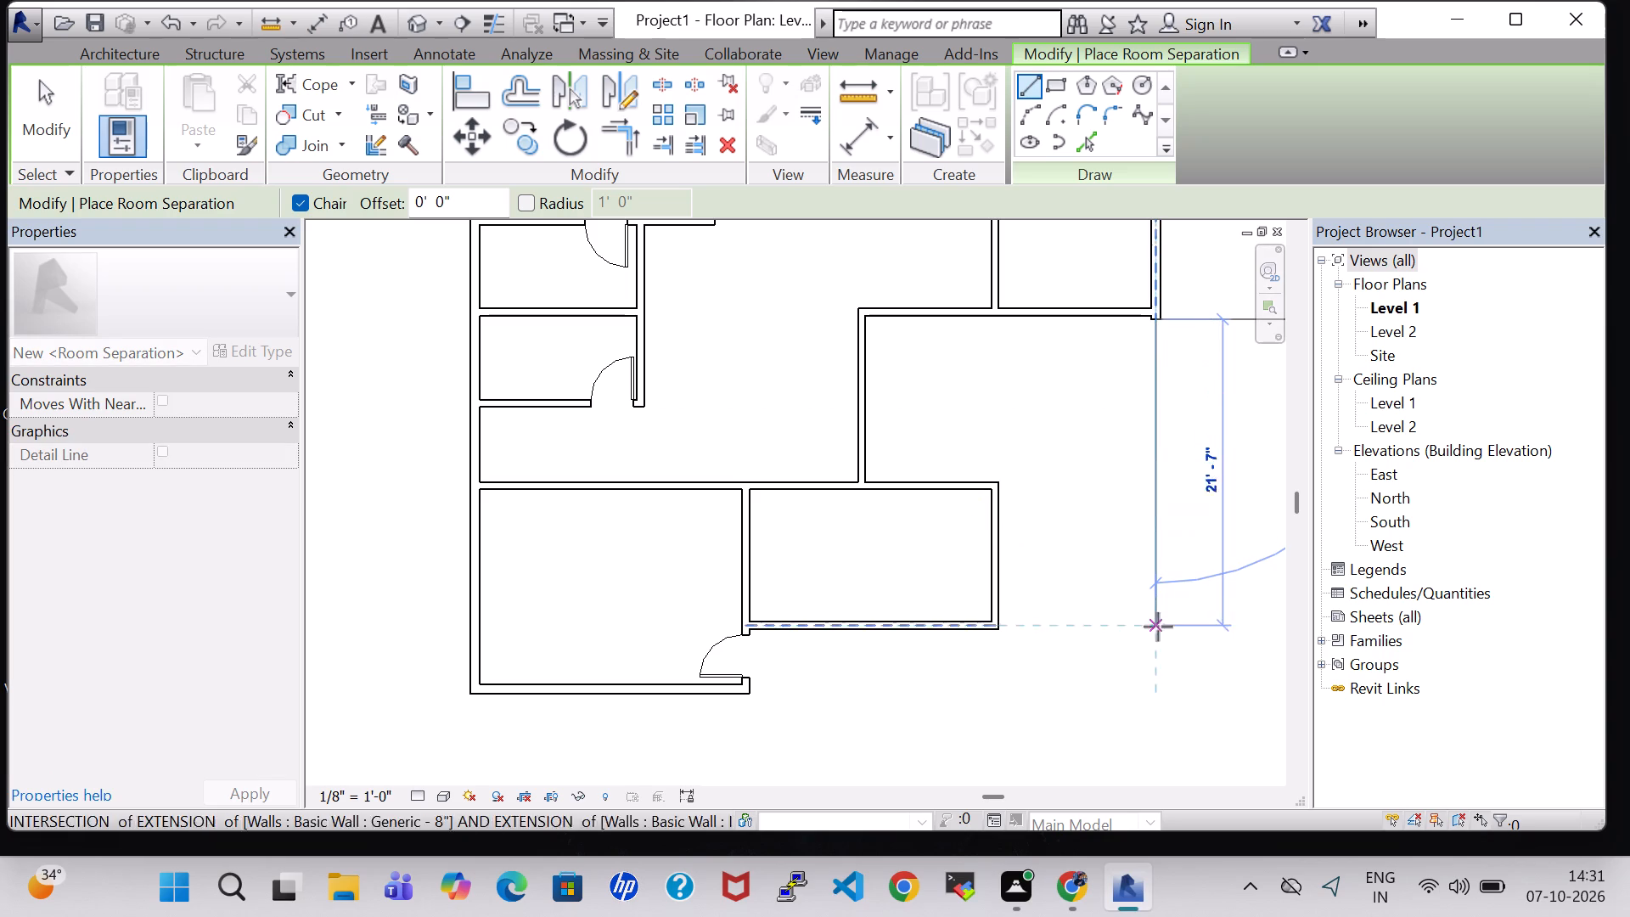
left_click(1148, 687)
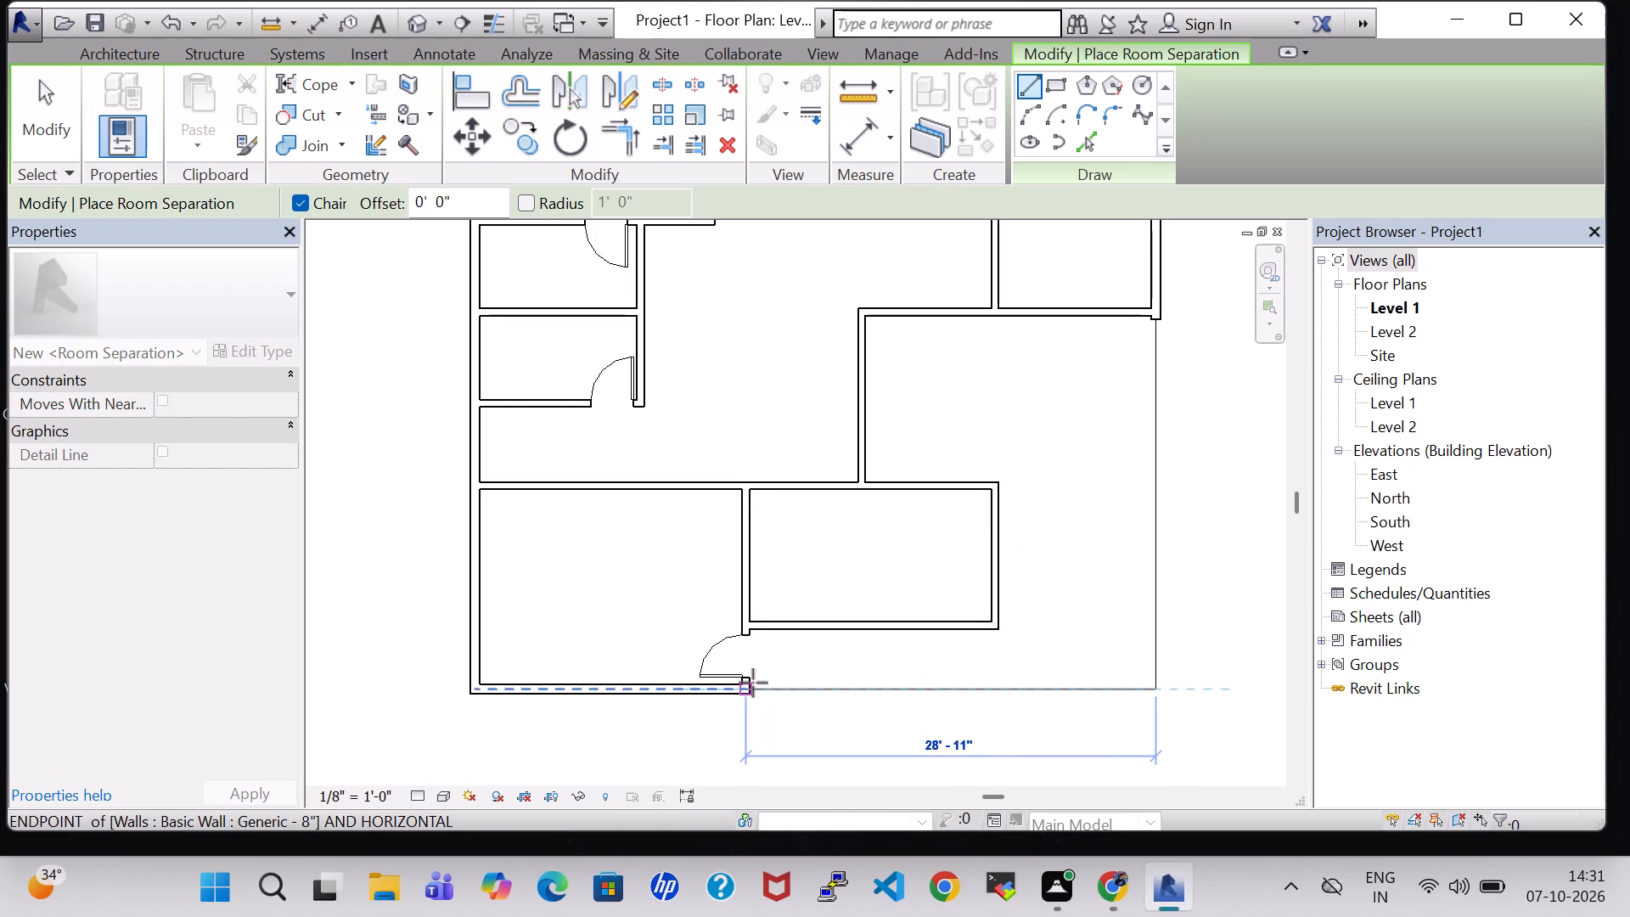
left_click(753, 688)
key("Escape")
key("Escape")
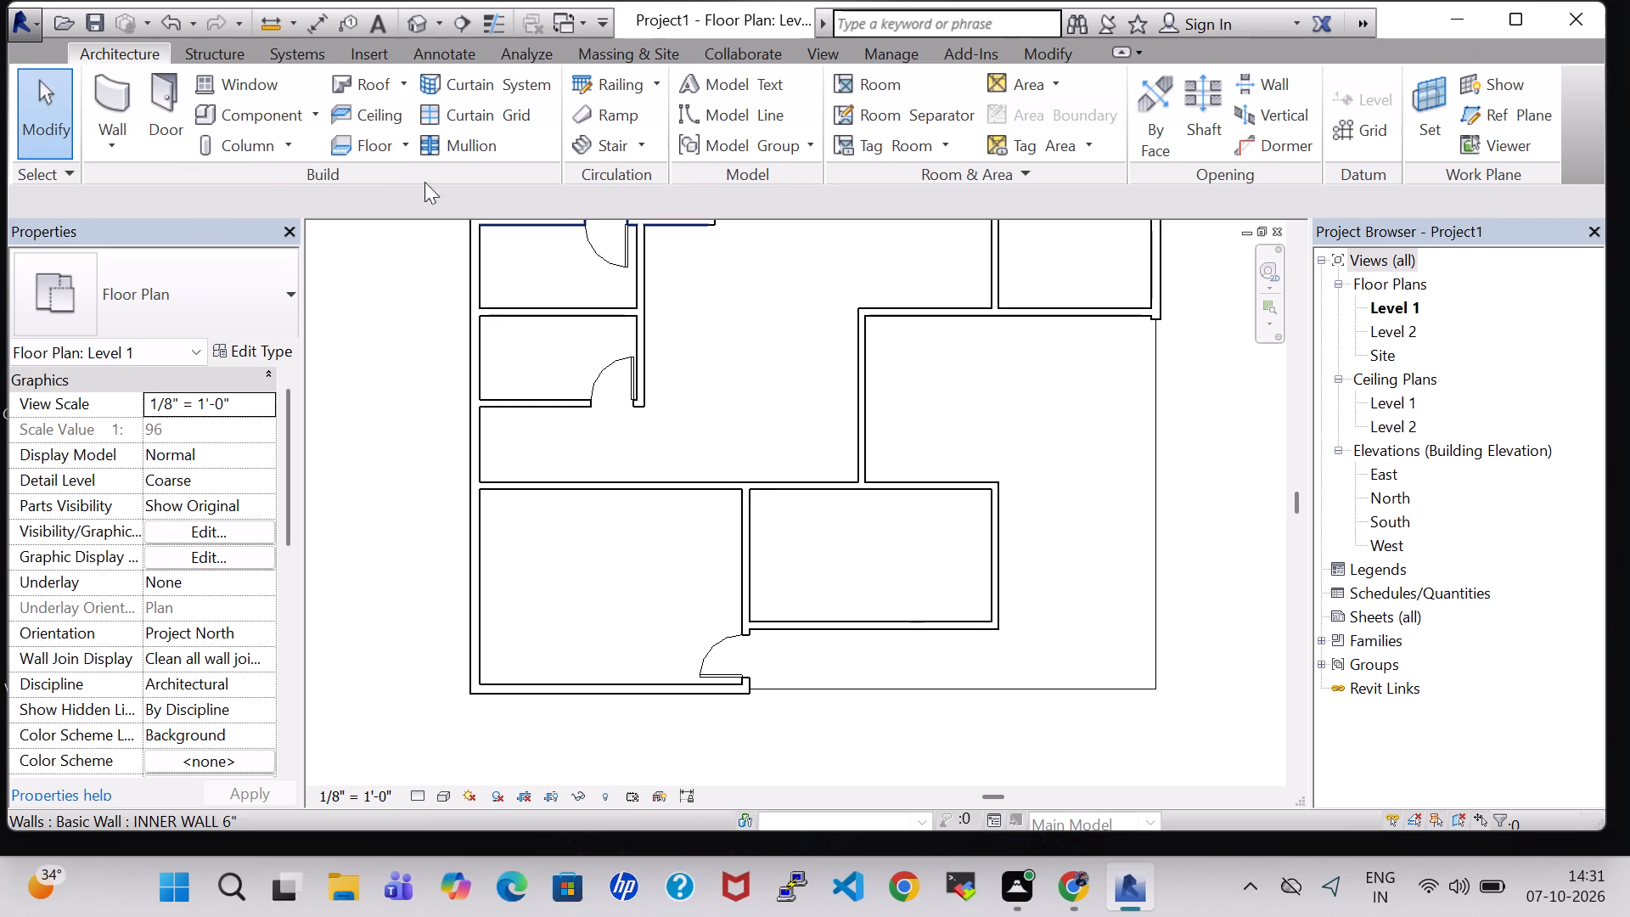
Place a Single-Flush 36" x 84" door in the bottom middle room's bottom wall, about 1'-11" from its left partition, hinged left and swinging inward.
left_click(157, 99)
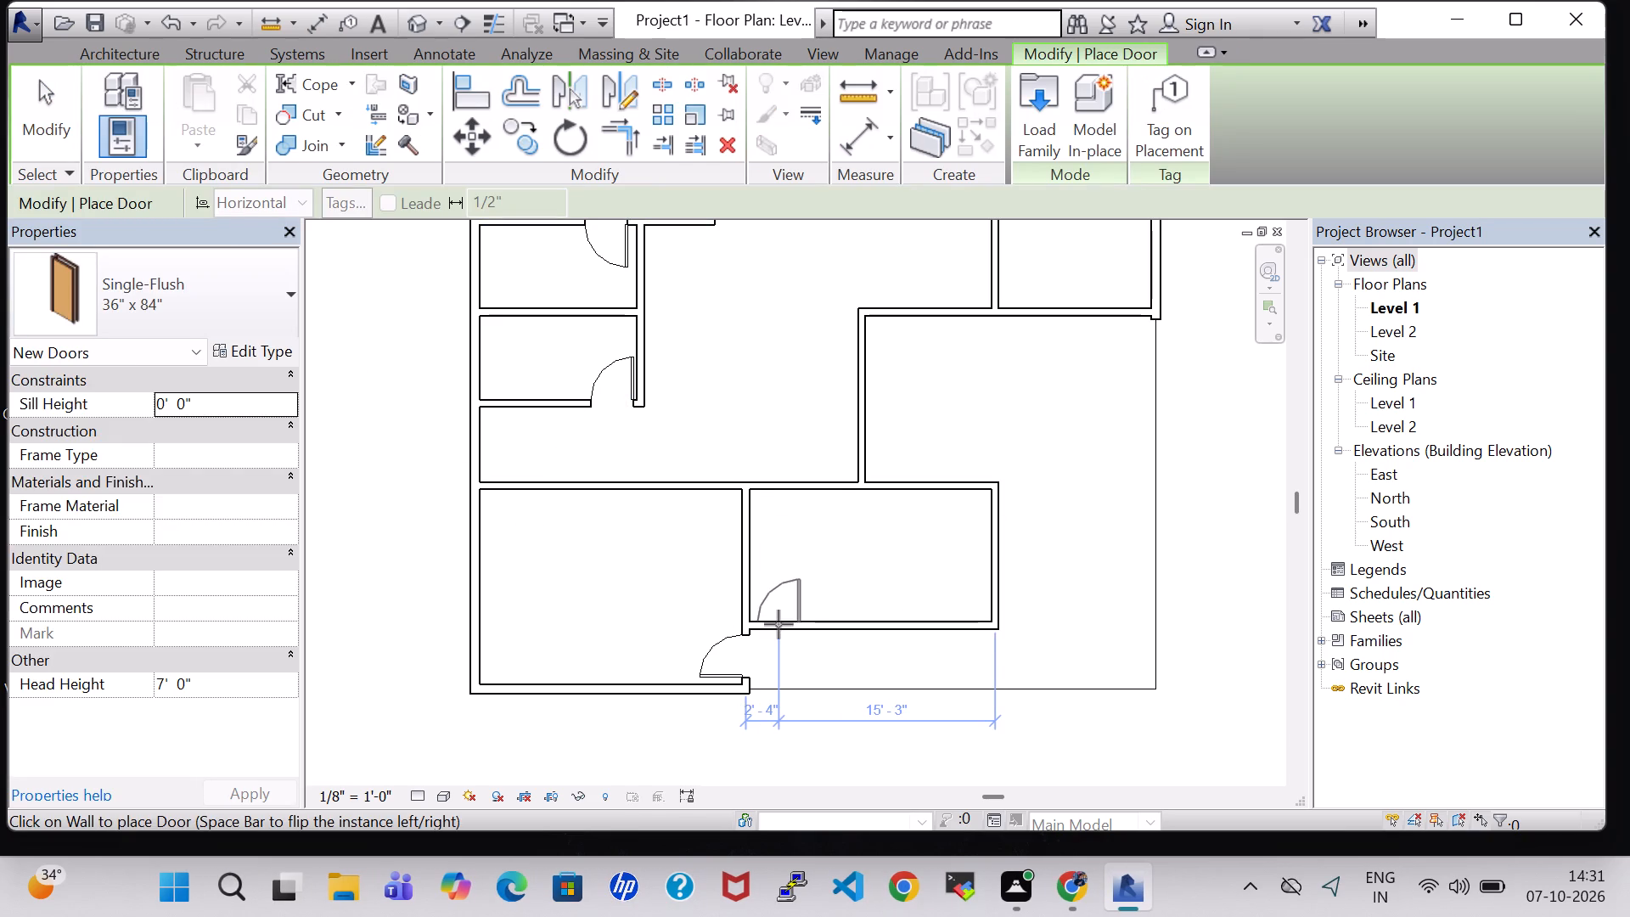
key("space")
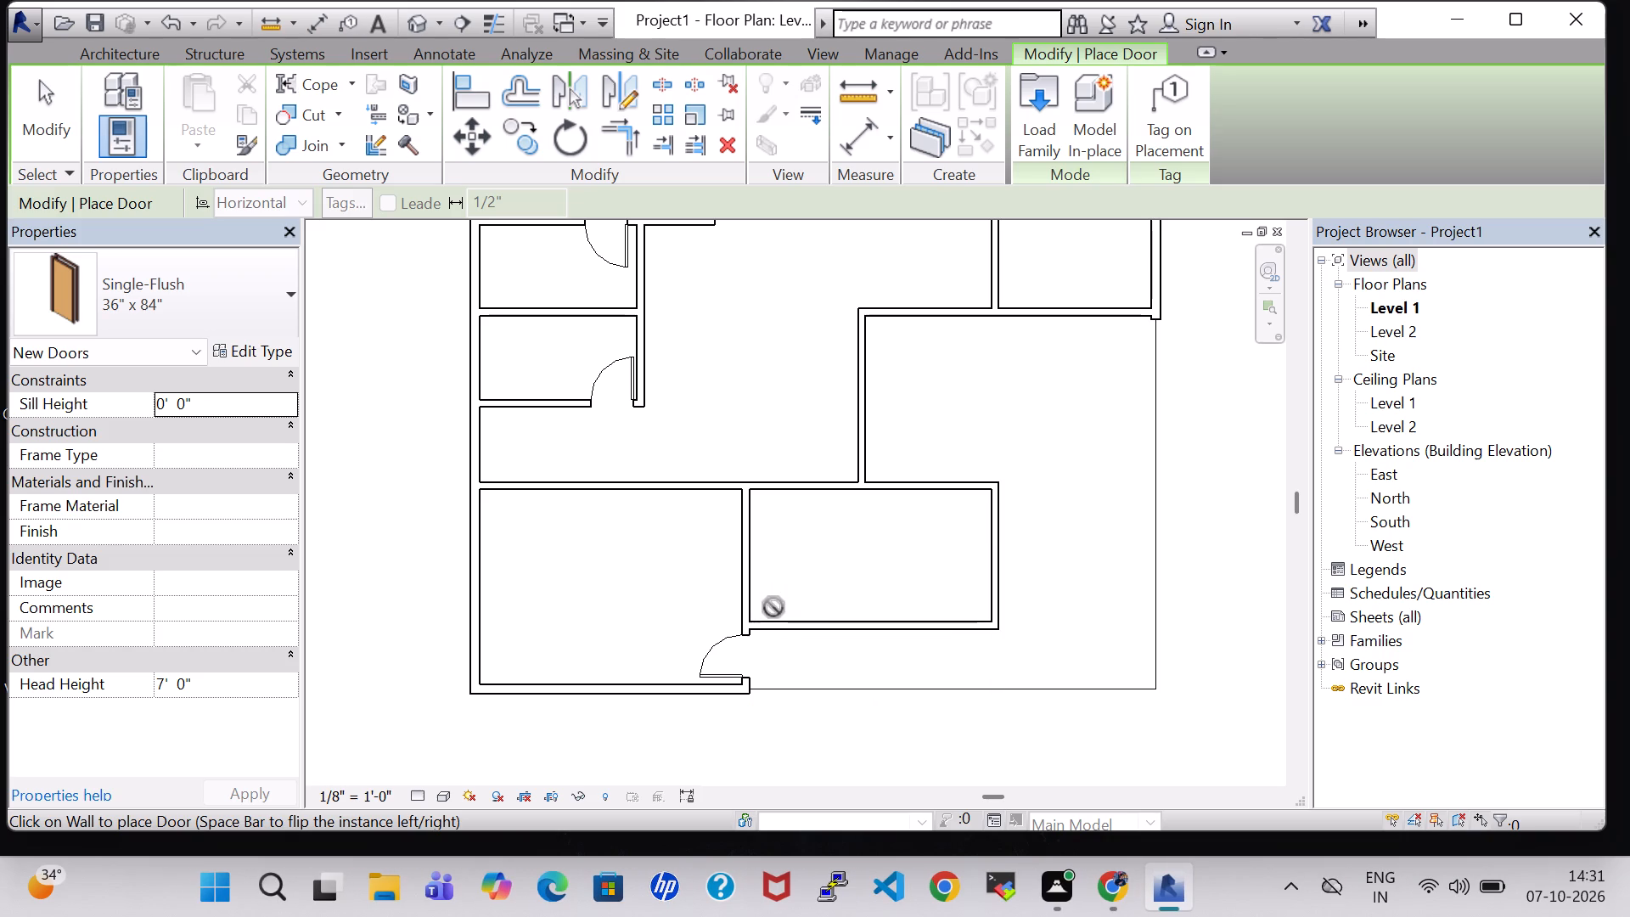
left_click(773, 612)
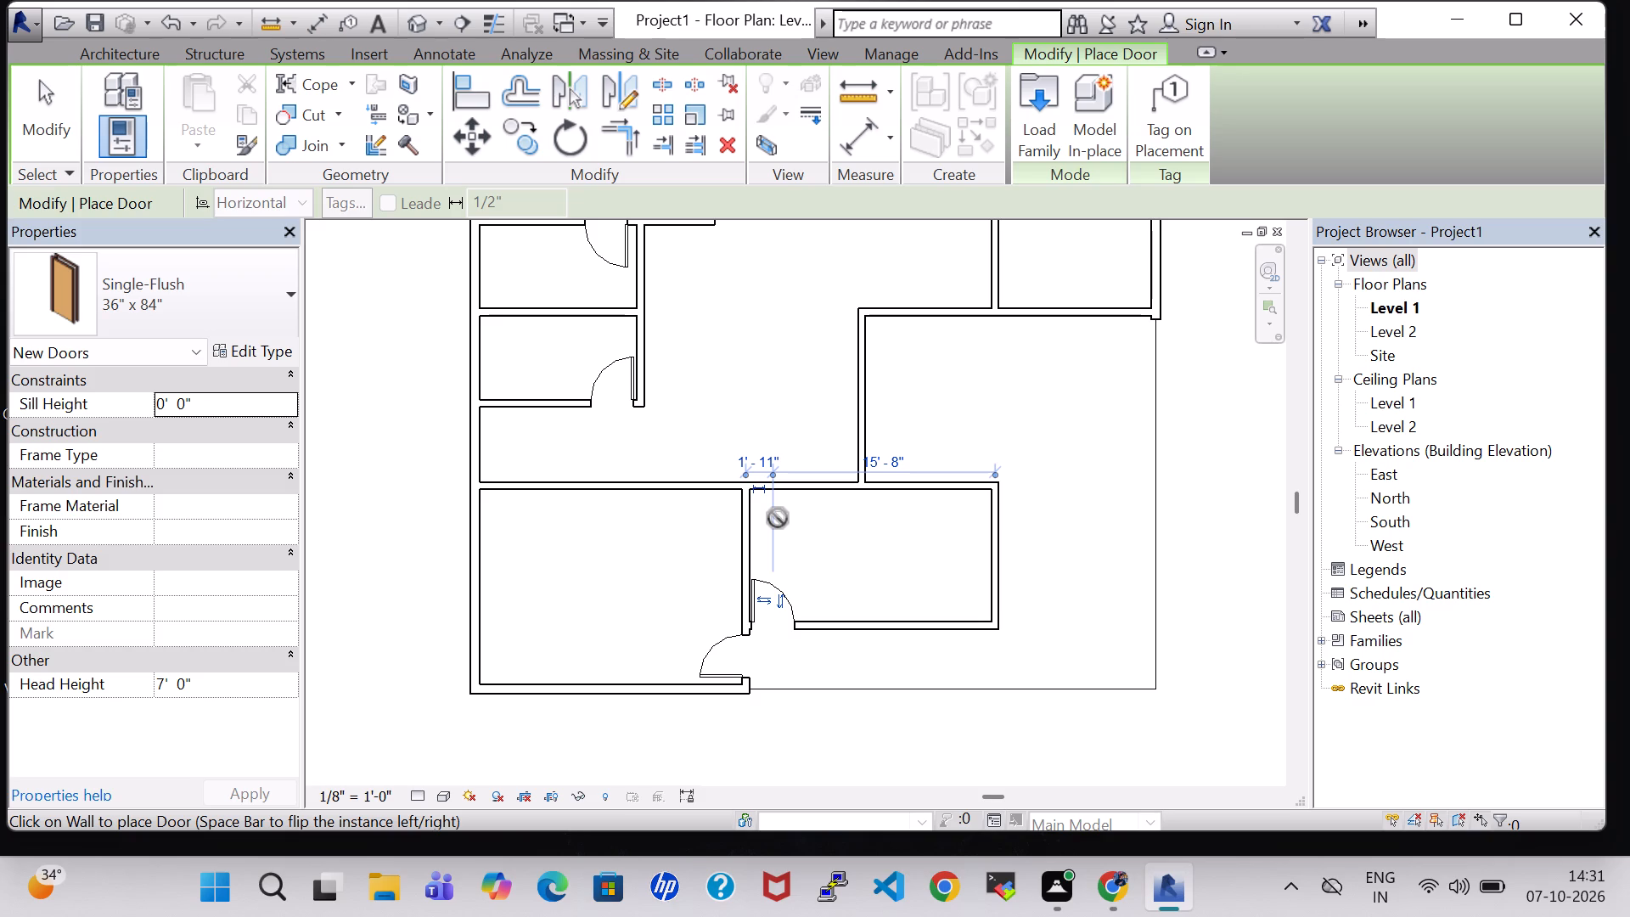
key("Escape")
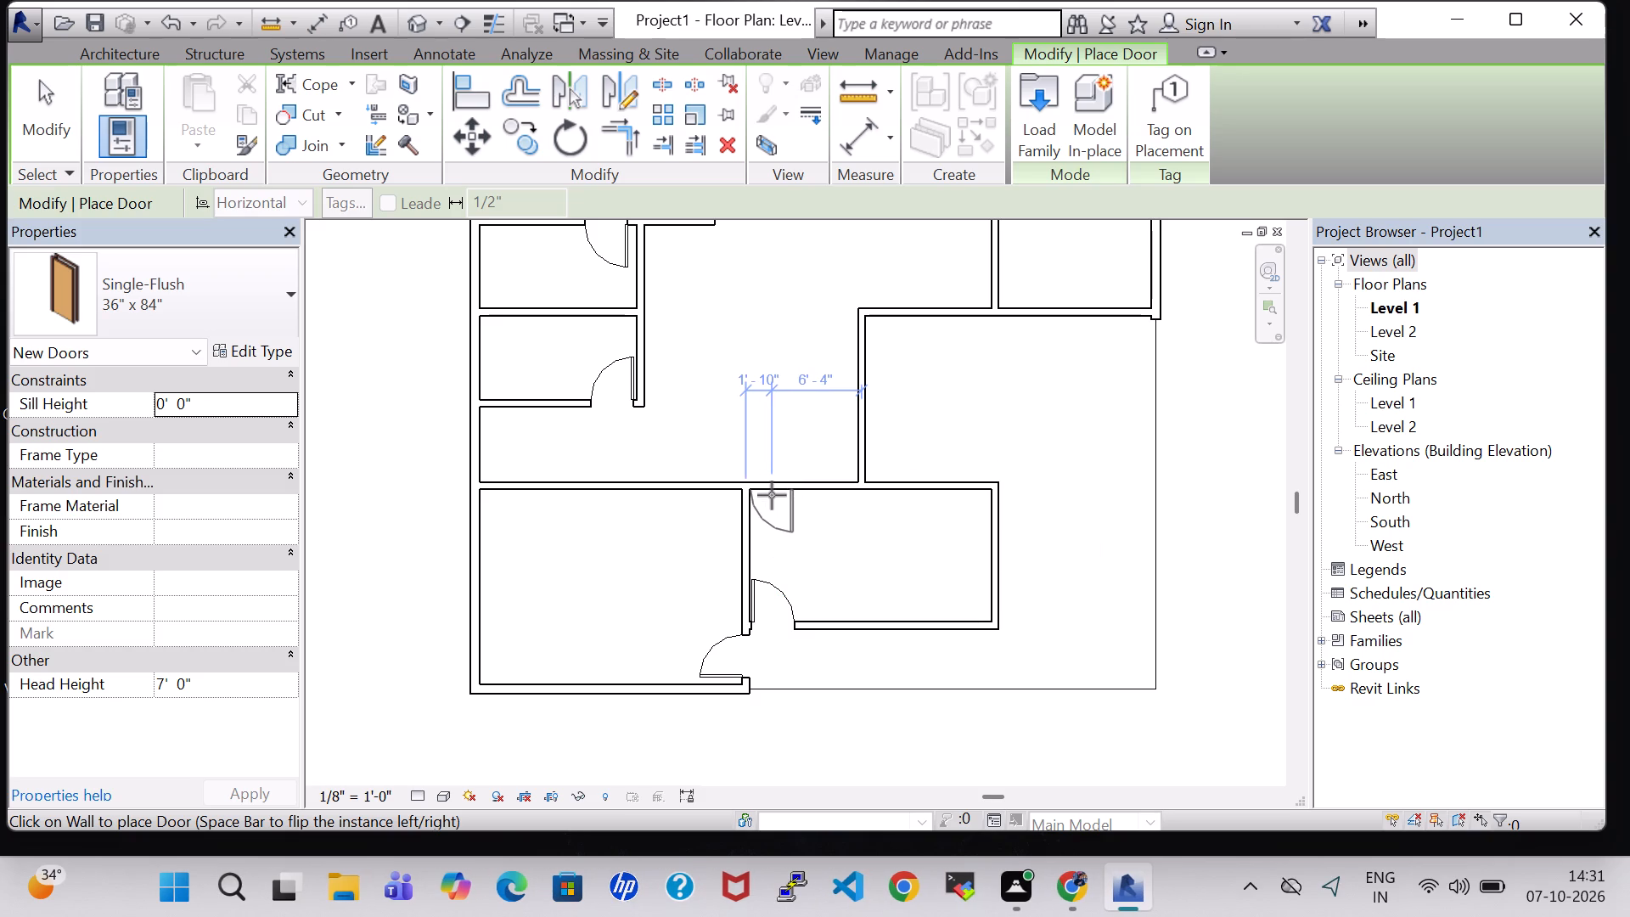
Place a Single-Flush 36" x 84" door in the bottom middle room's top wall, 2'-0" from its left partition, hinged left and swinging inward.
key("space")
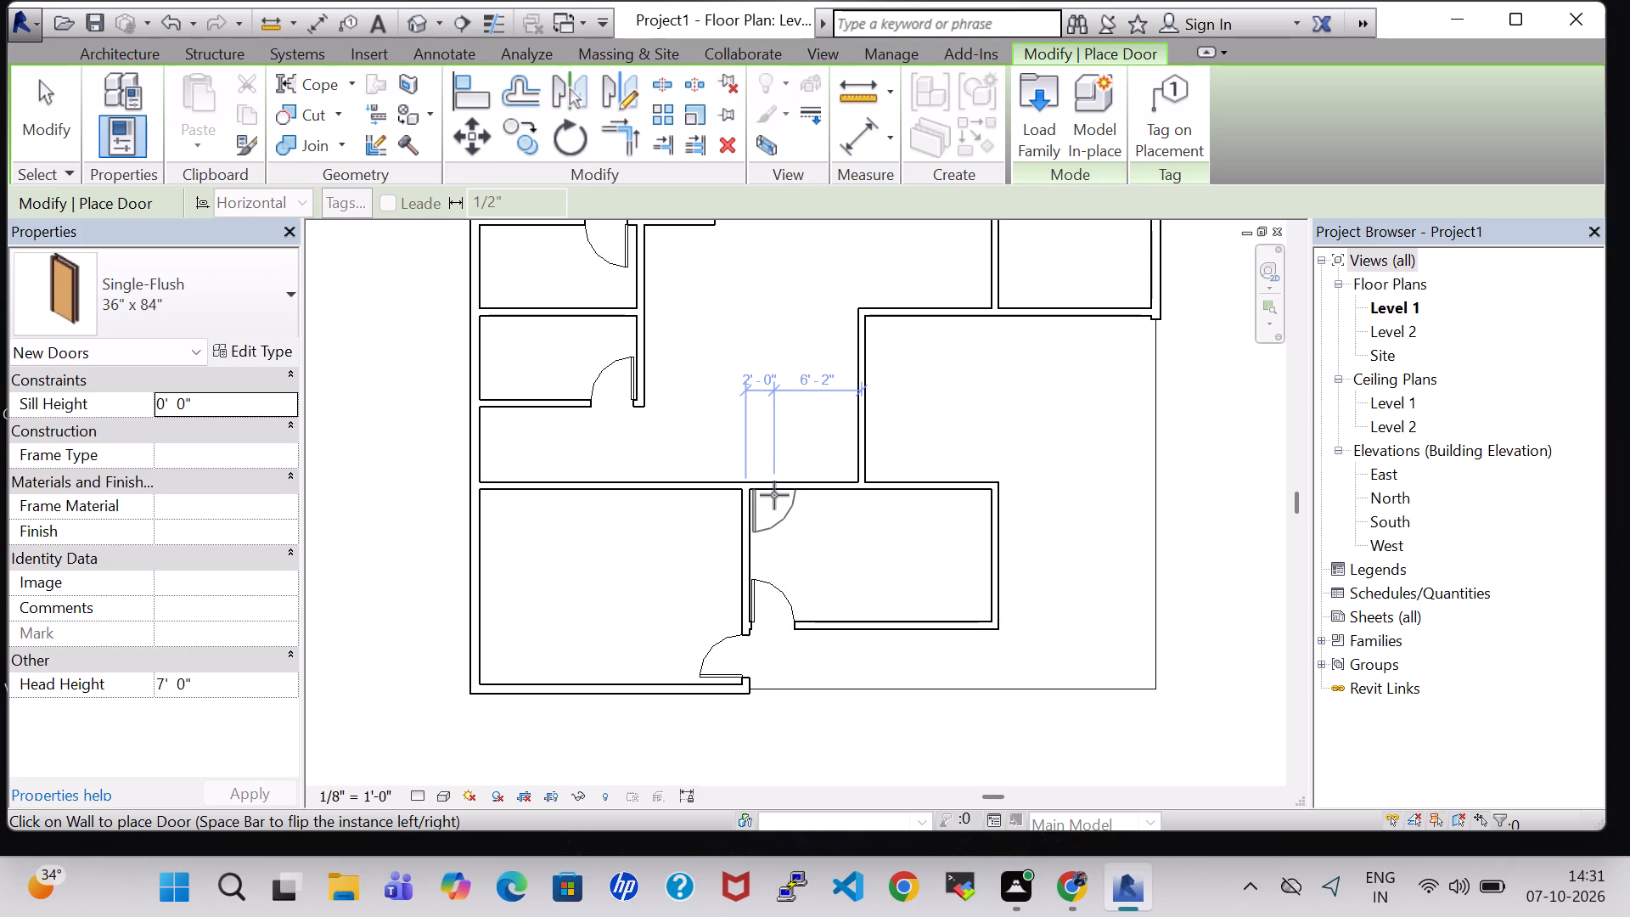
left_click(774, 495)
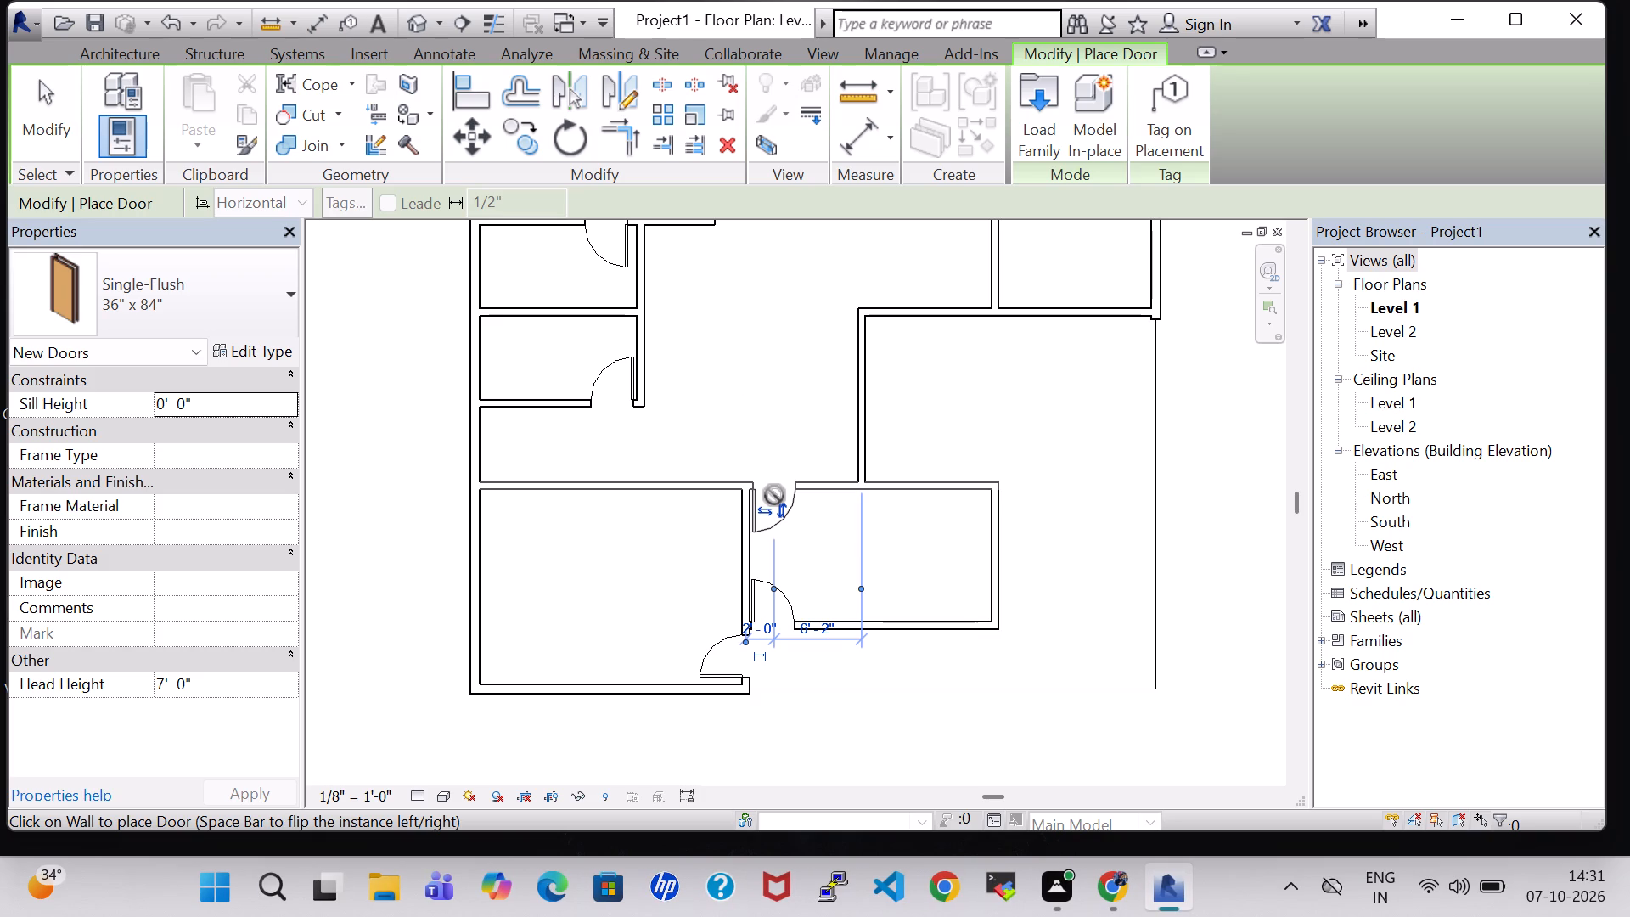
key("Escape")
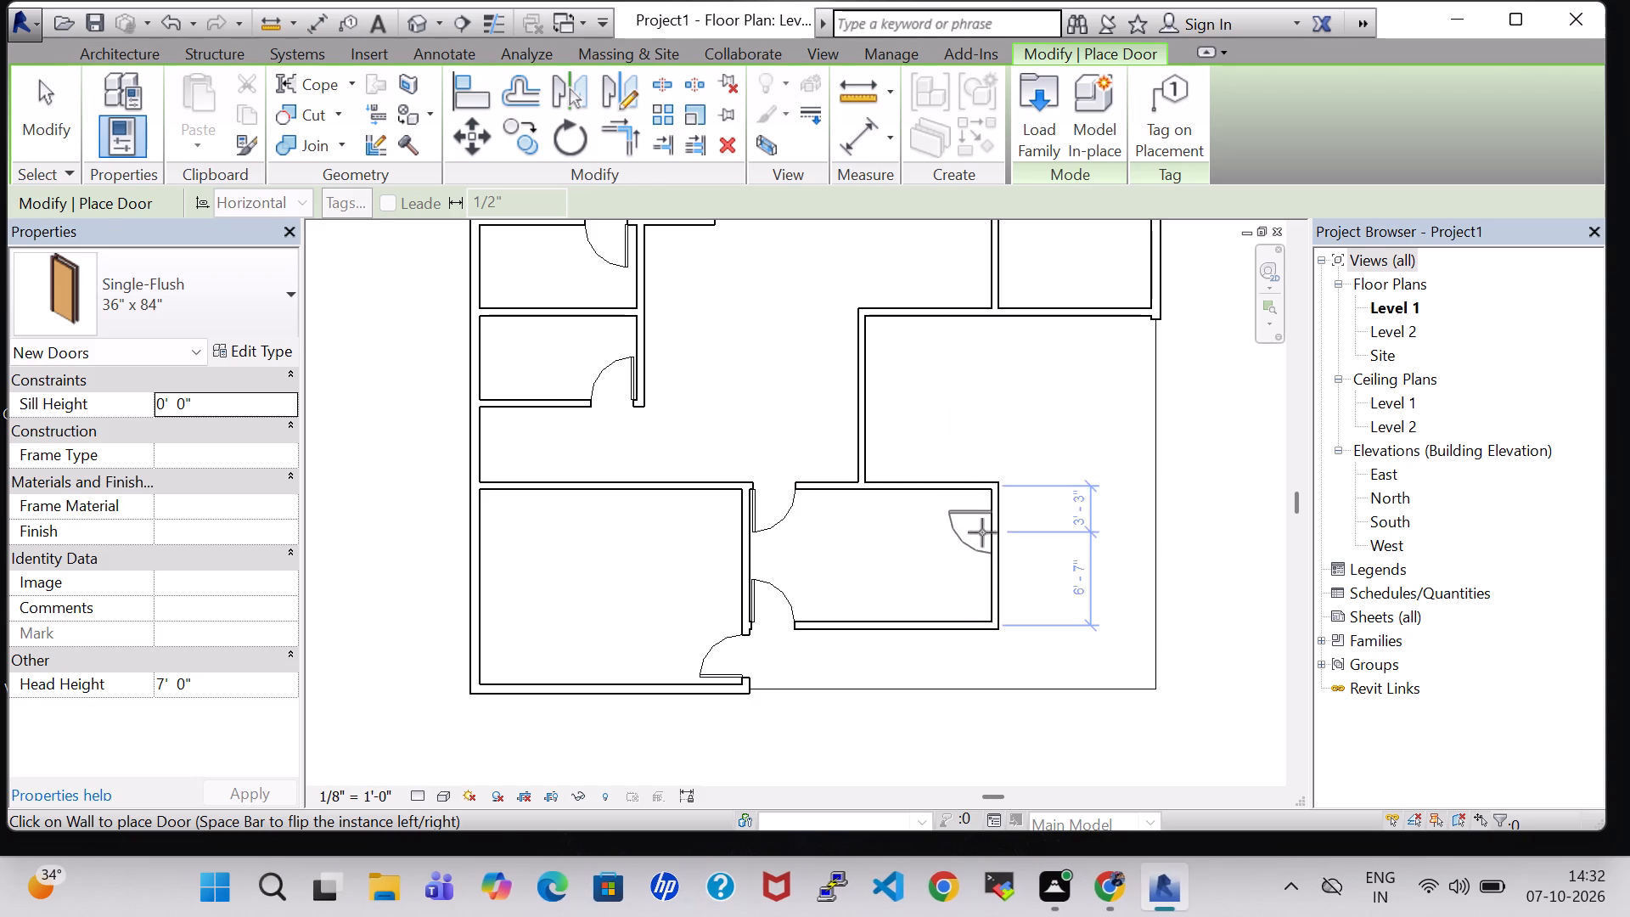
key("Escape")
Extend the bottom middle room's top wall right to the vertical room separation line.
left_click(993, 480)
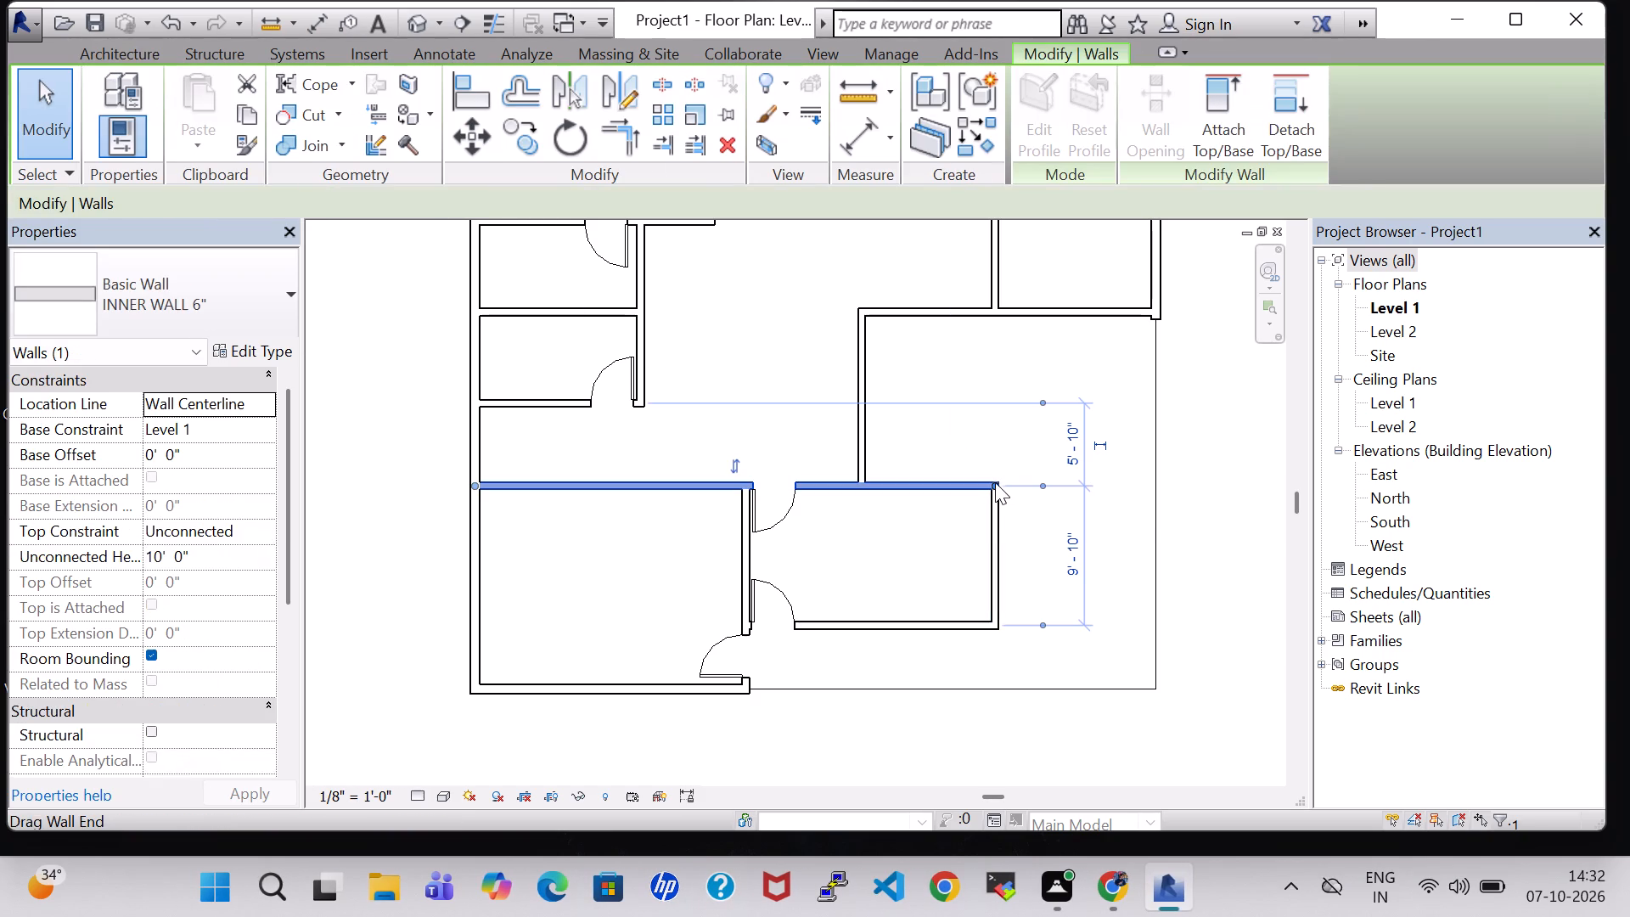
left_click_drag(995, 484, 1157, 474)
key("Escape")
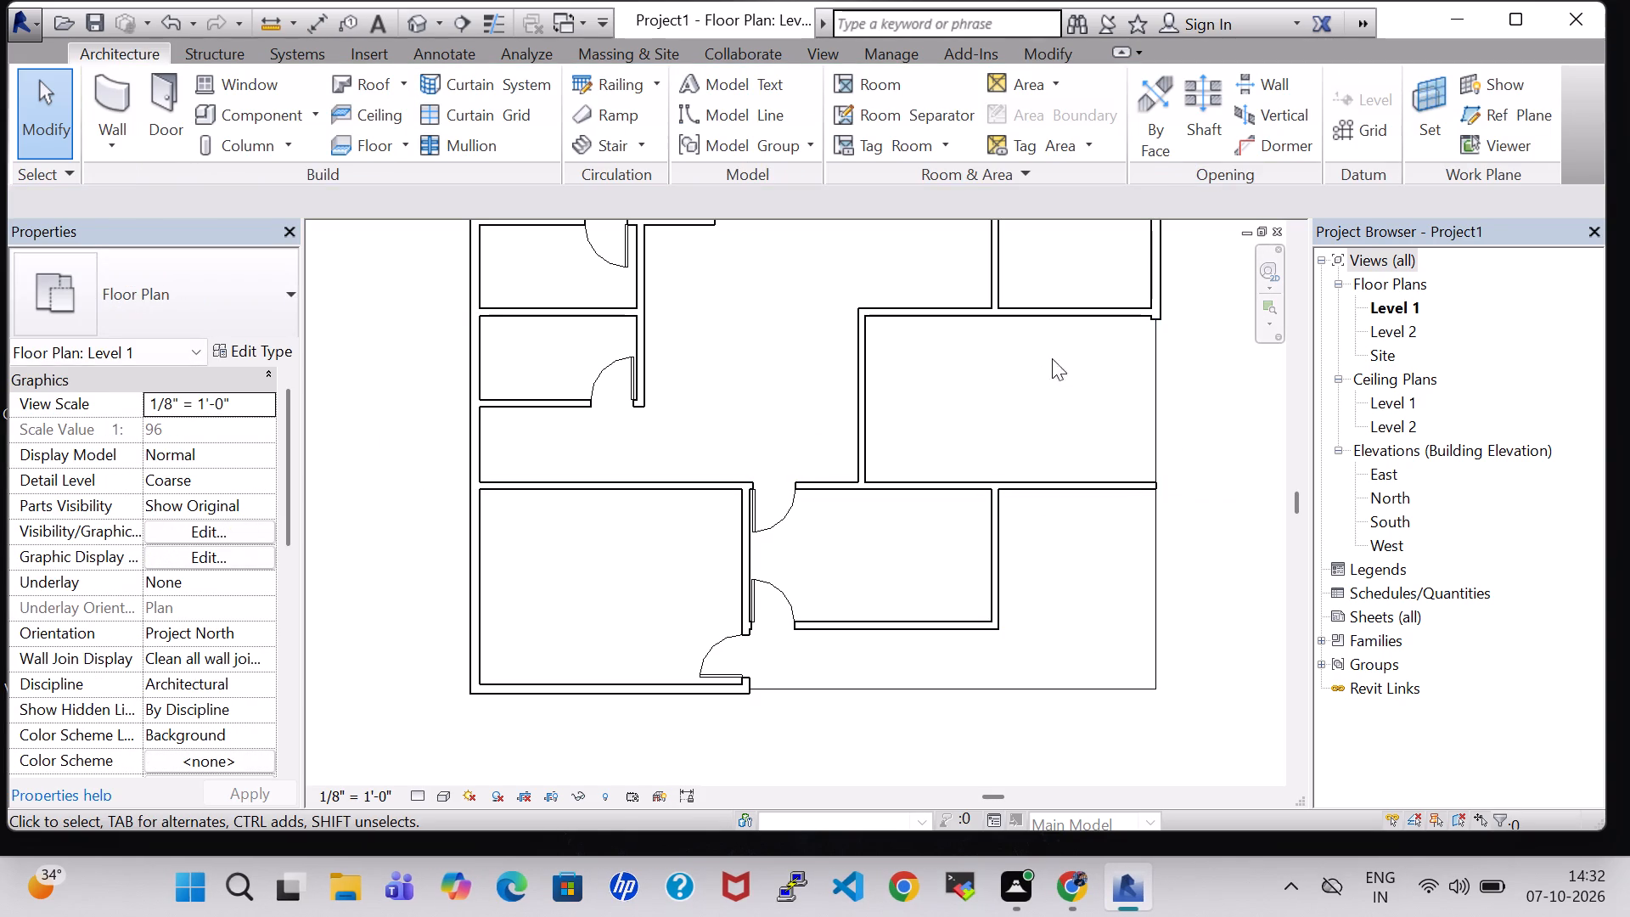
Delete the vertical room separation line below the right outer wall.
left_click(1155, 394)
left_click(1180, 438)
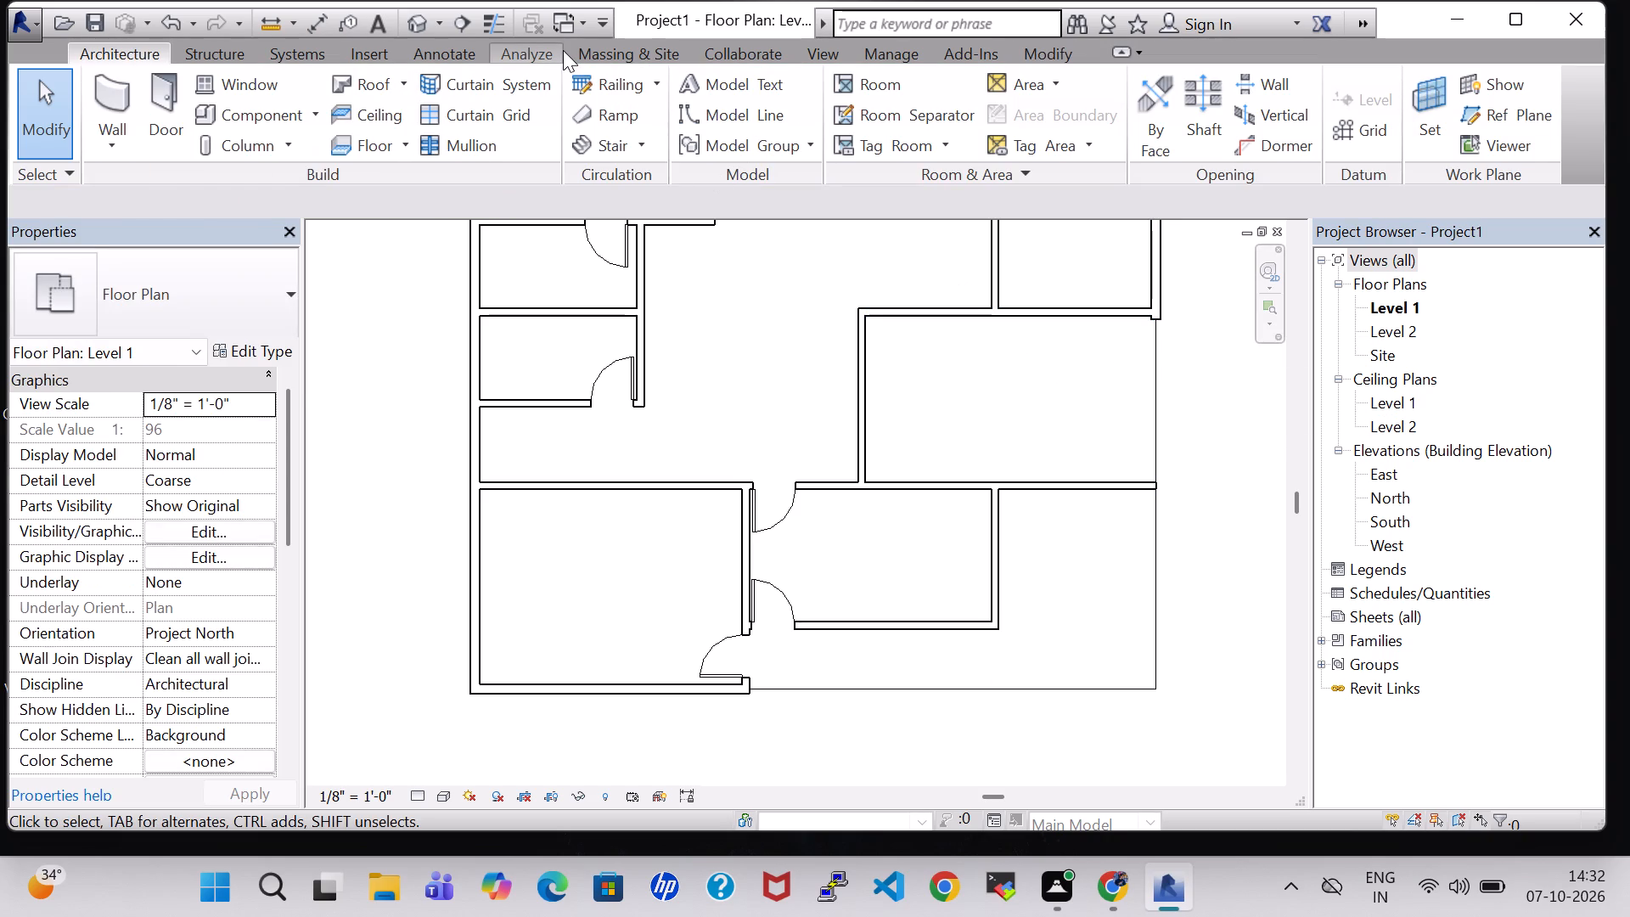
left_click(1151, 391)
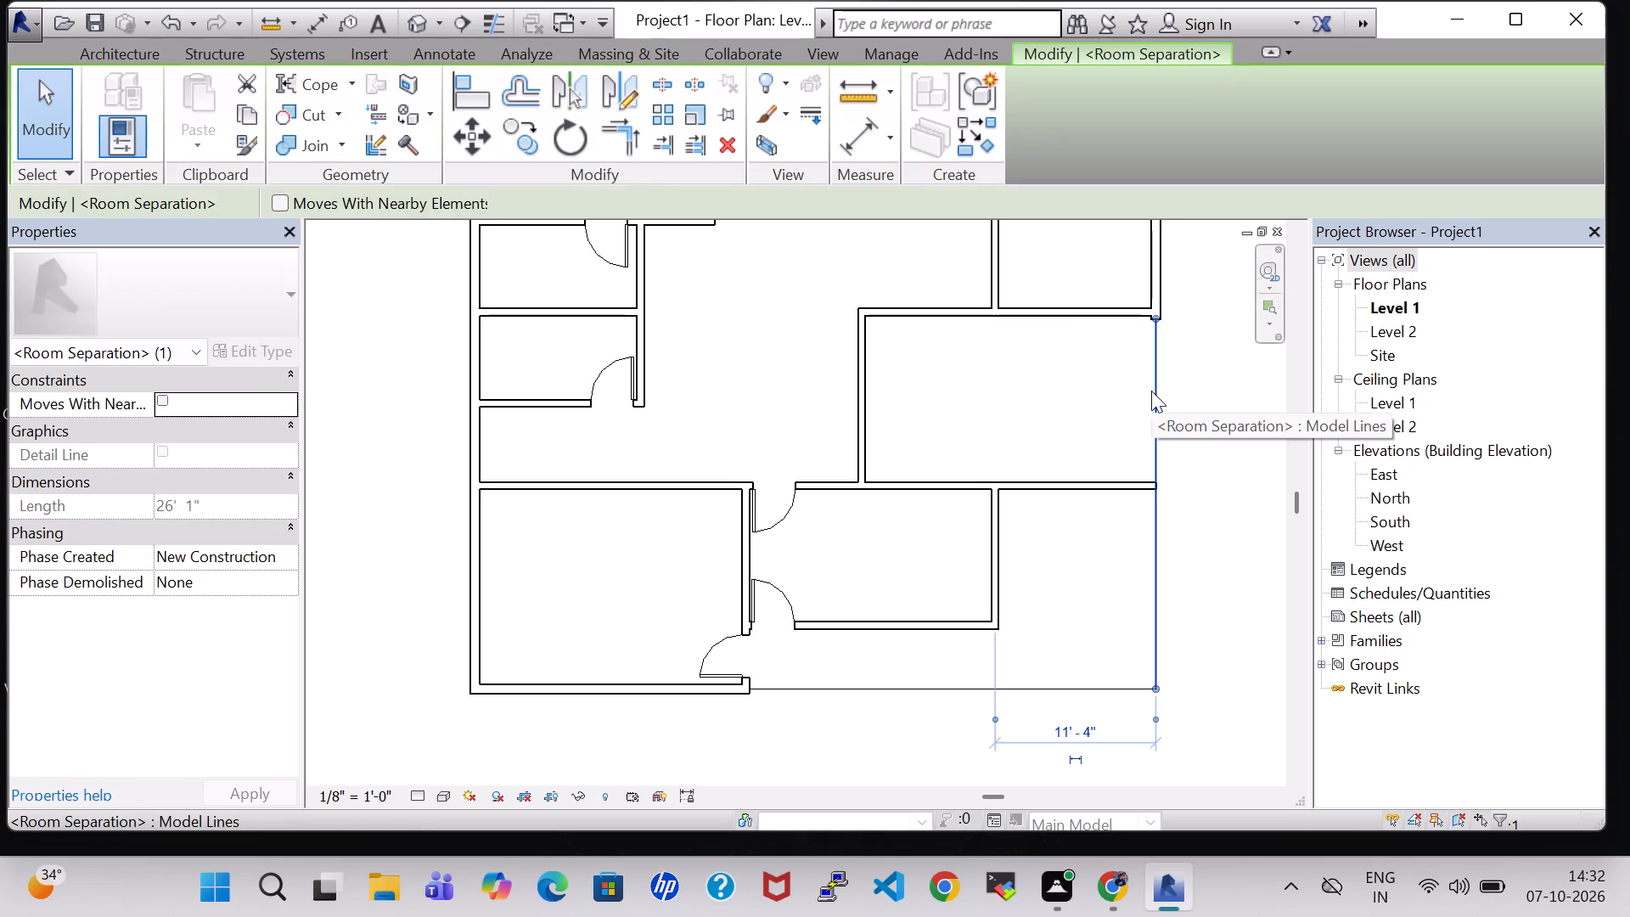
key("Delete")
Extend the right outer wall down to meet the right end of the extended horizontal partition.
left_click(1157, 318)
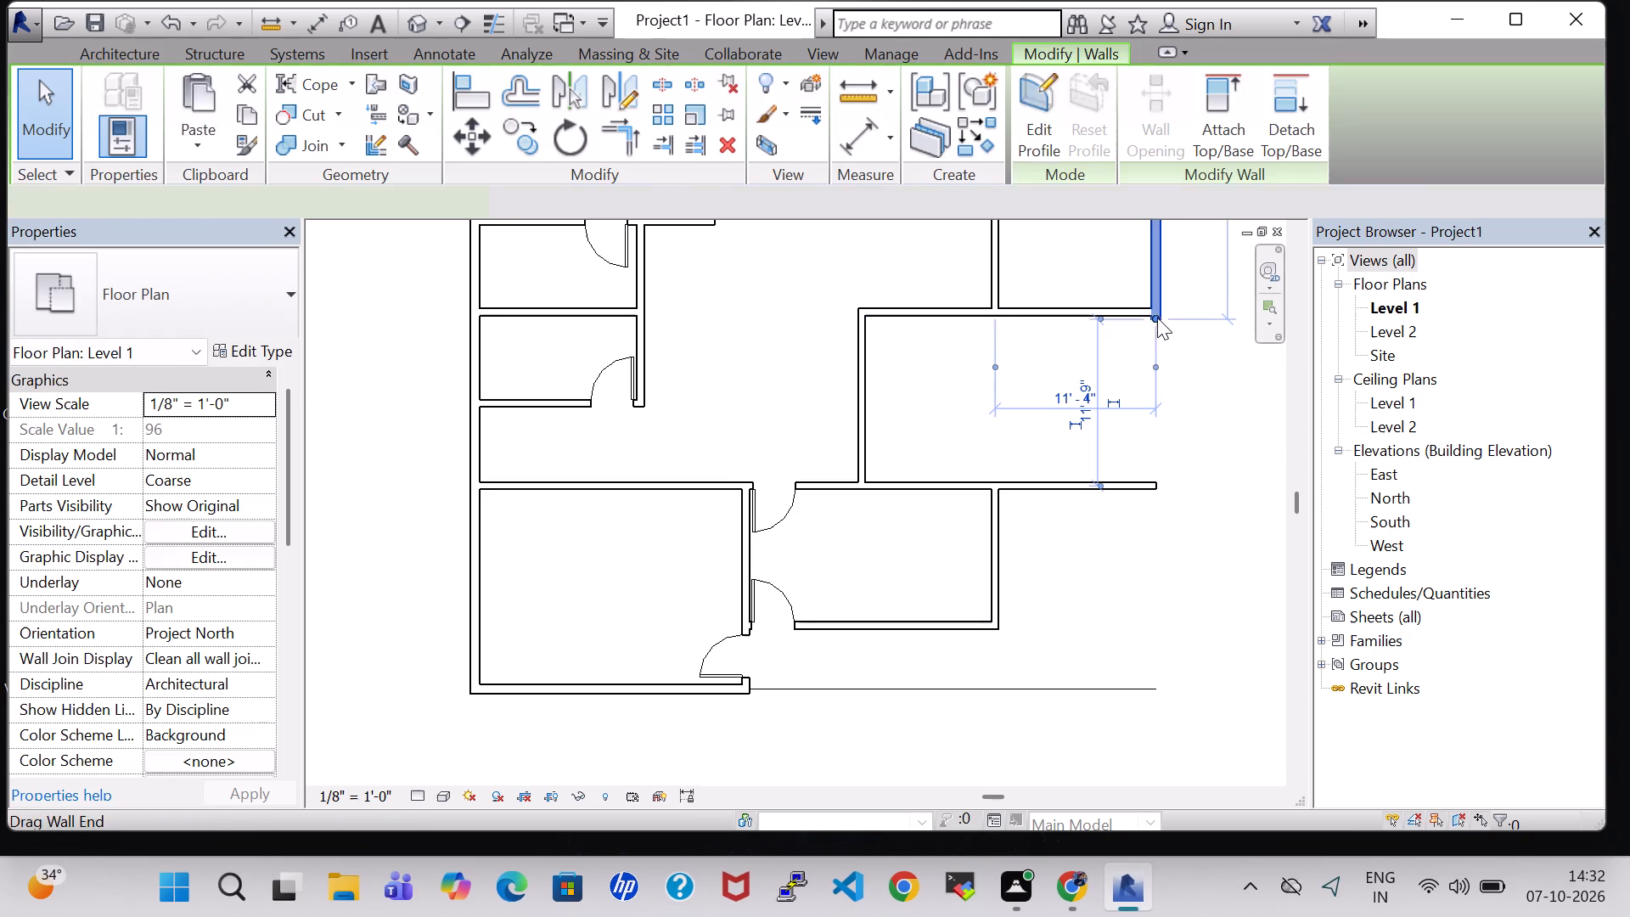
left_click_drag(1155, 318, 1161, 442)
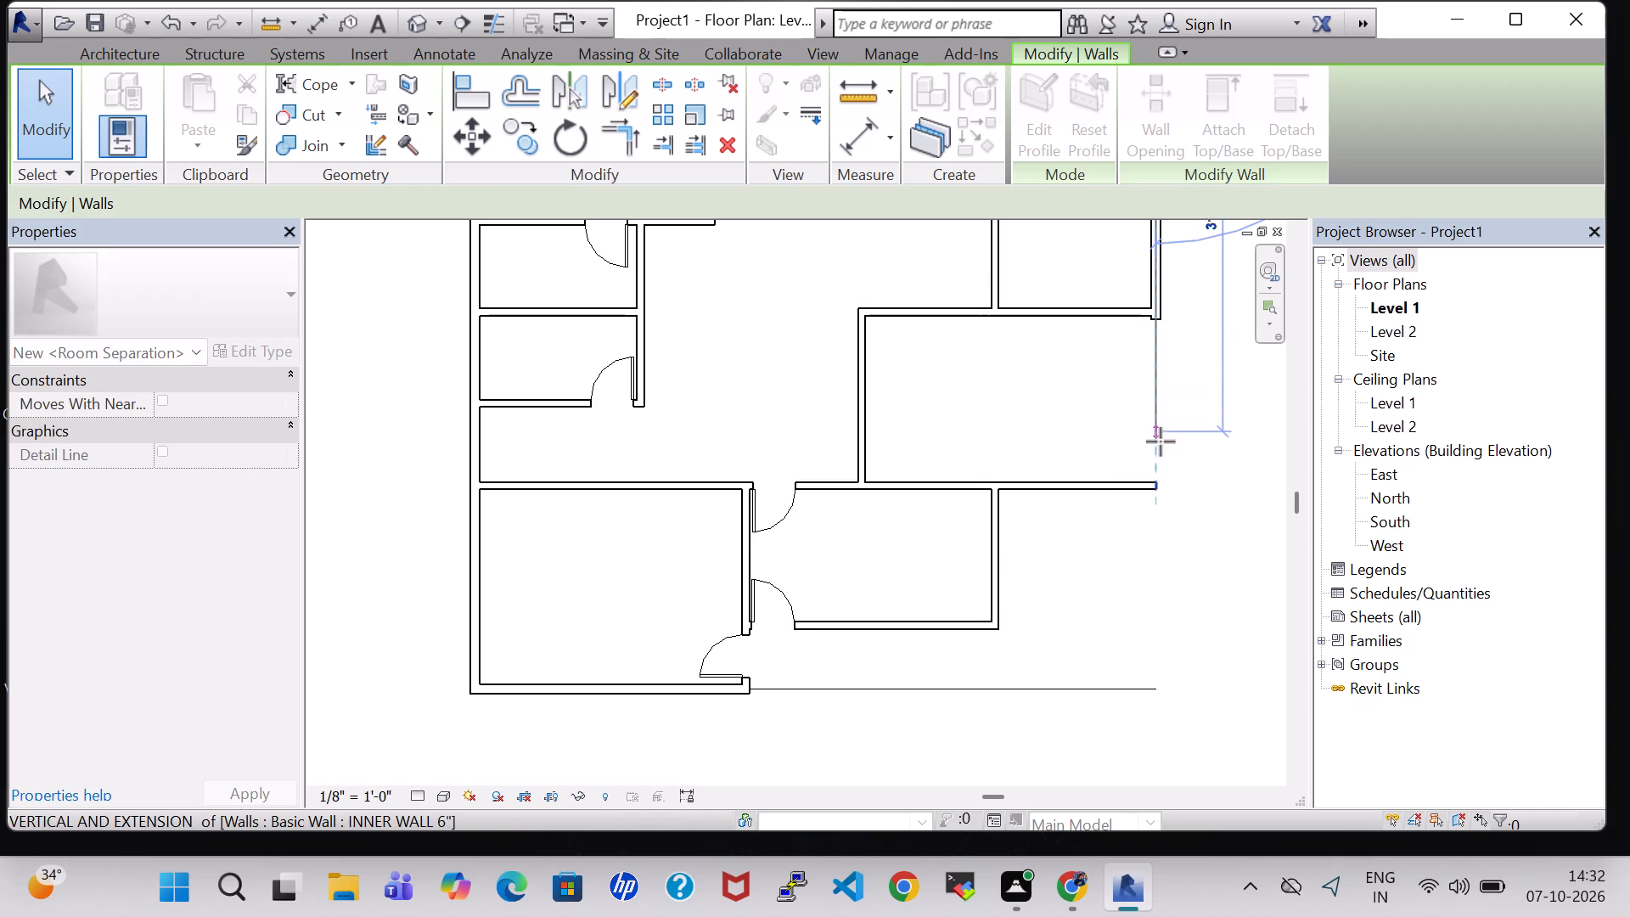
left_click_drag(1161, 442, 1160, 486)
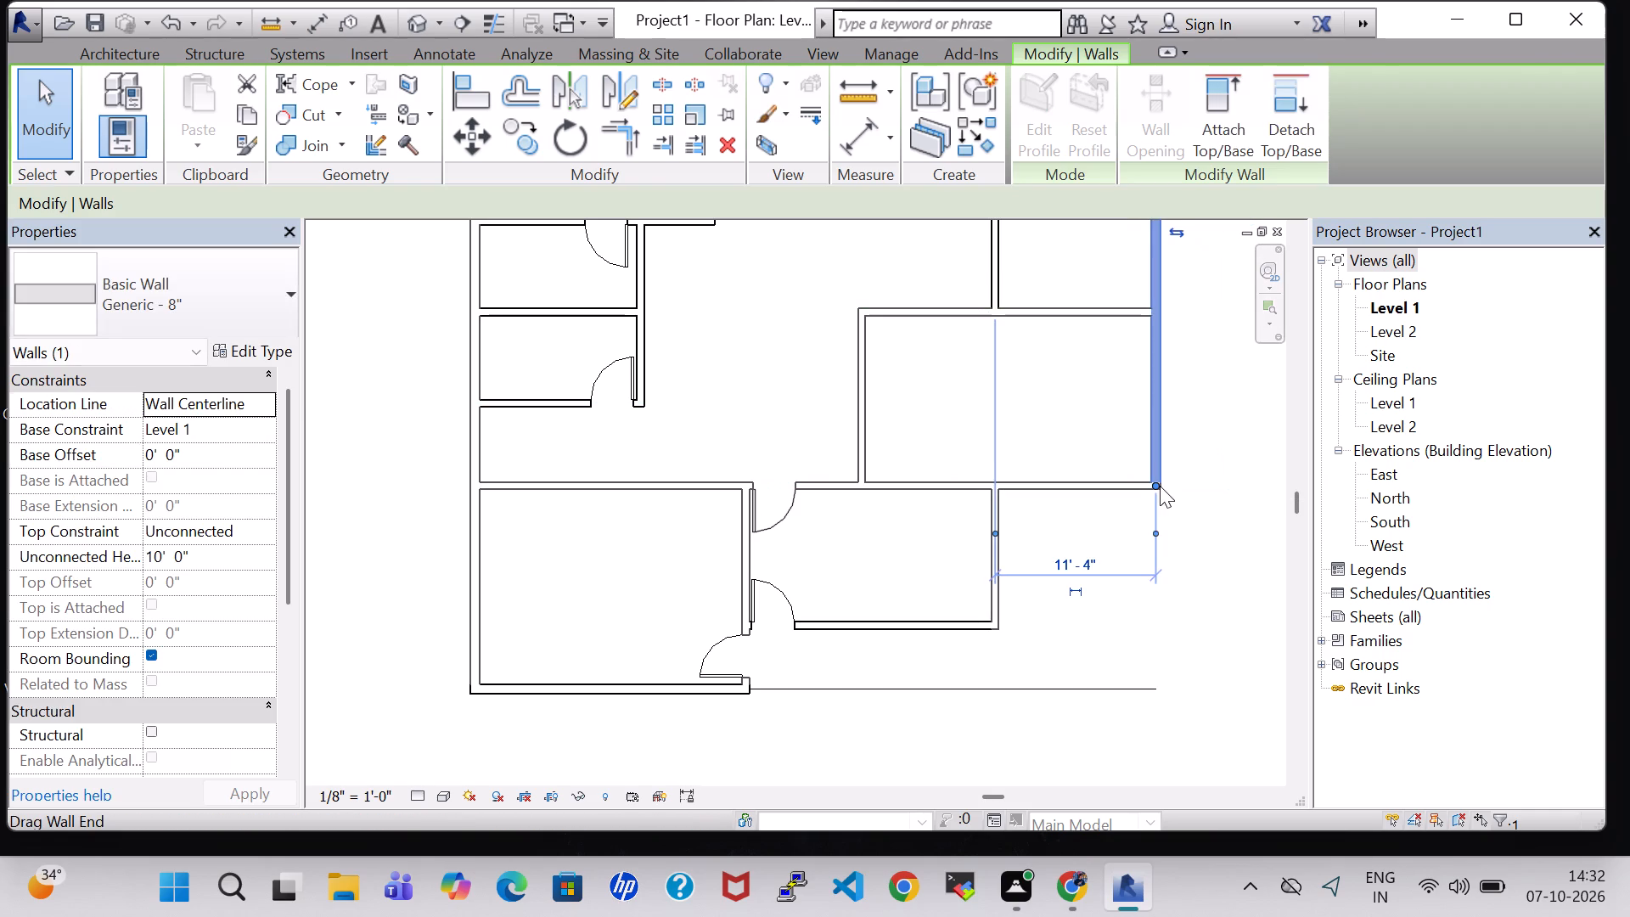
key("Escape")
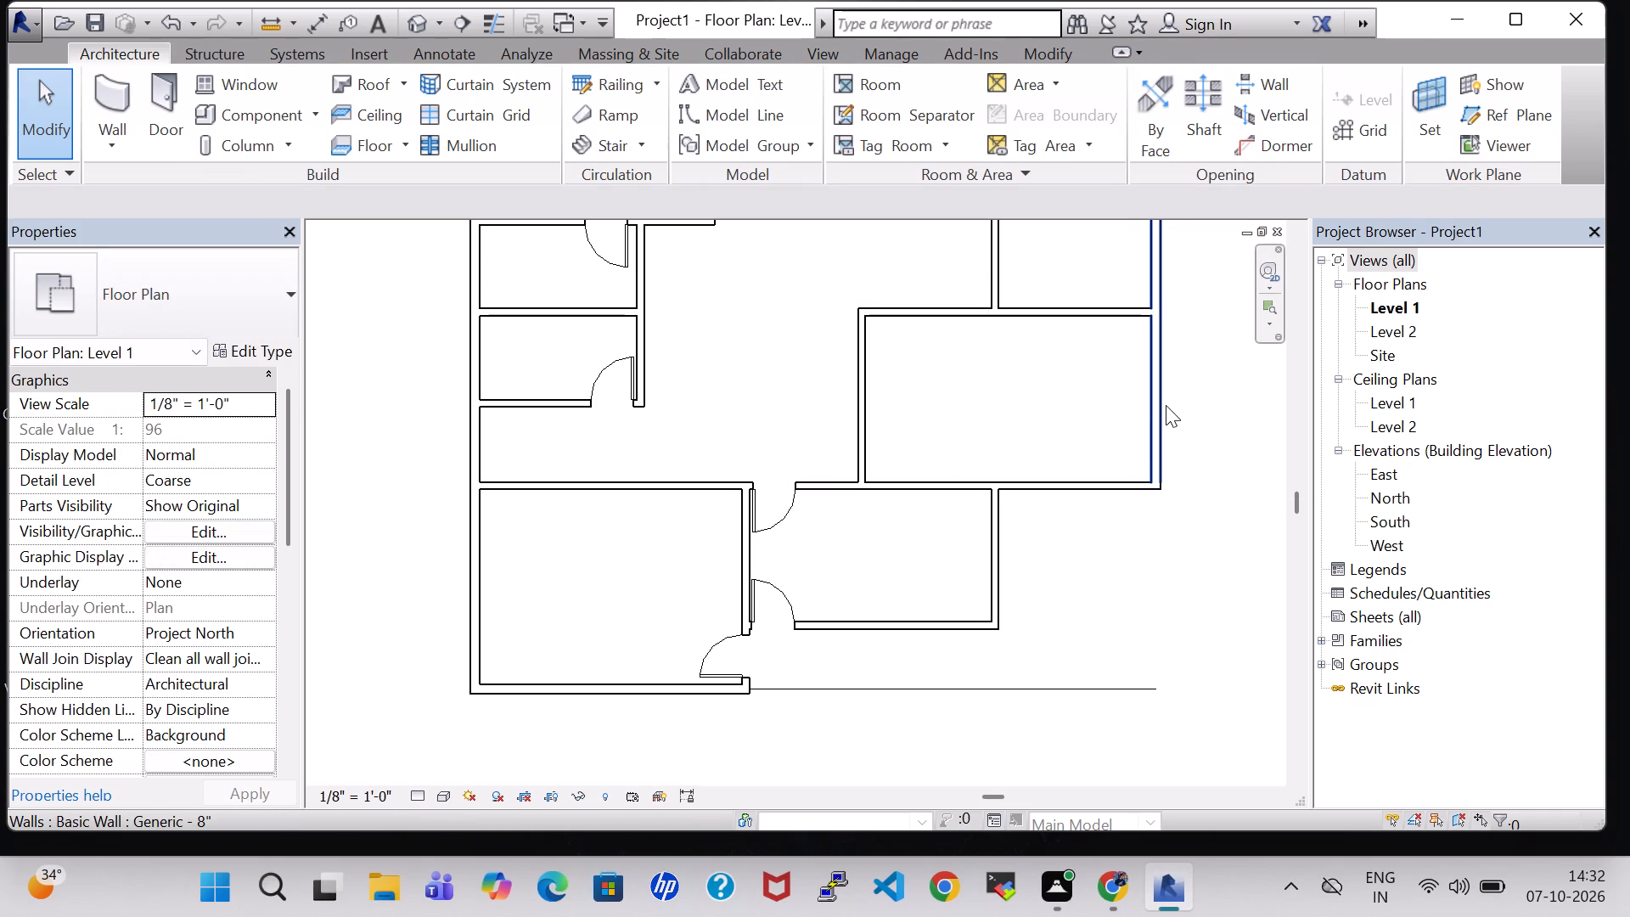
left_click(1166, 405)
left_click(1176, 405)
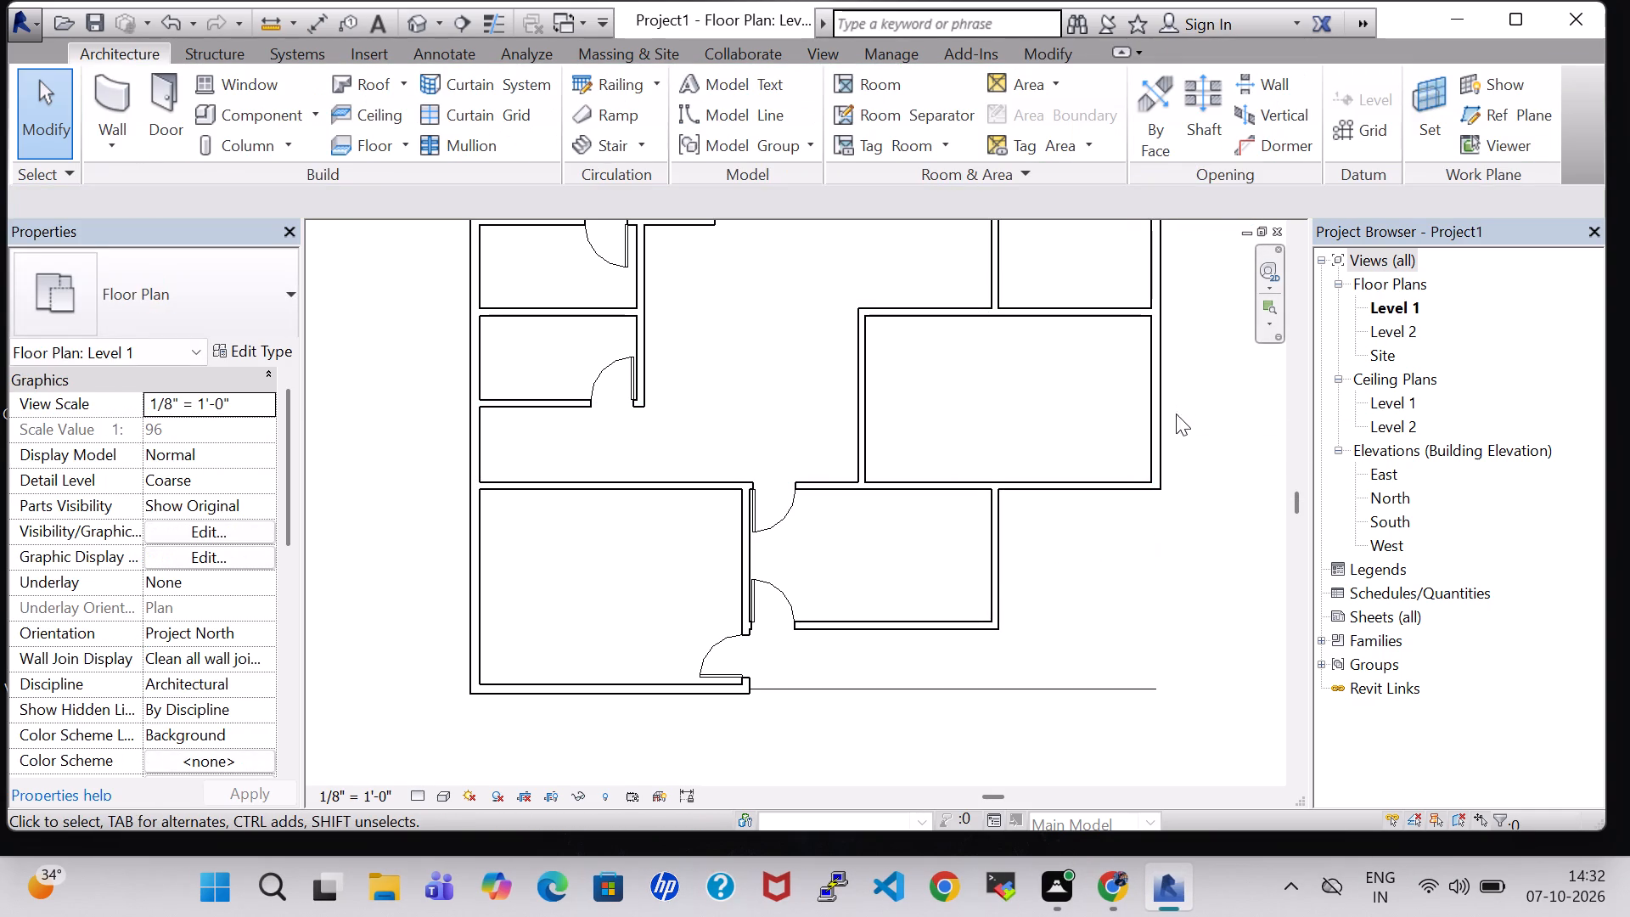
Draw a vertical room separation line from the right outer wall's new lower corner down to the right end of the horizontal separation line.
left_click(925, 103)
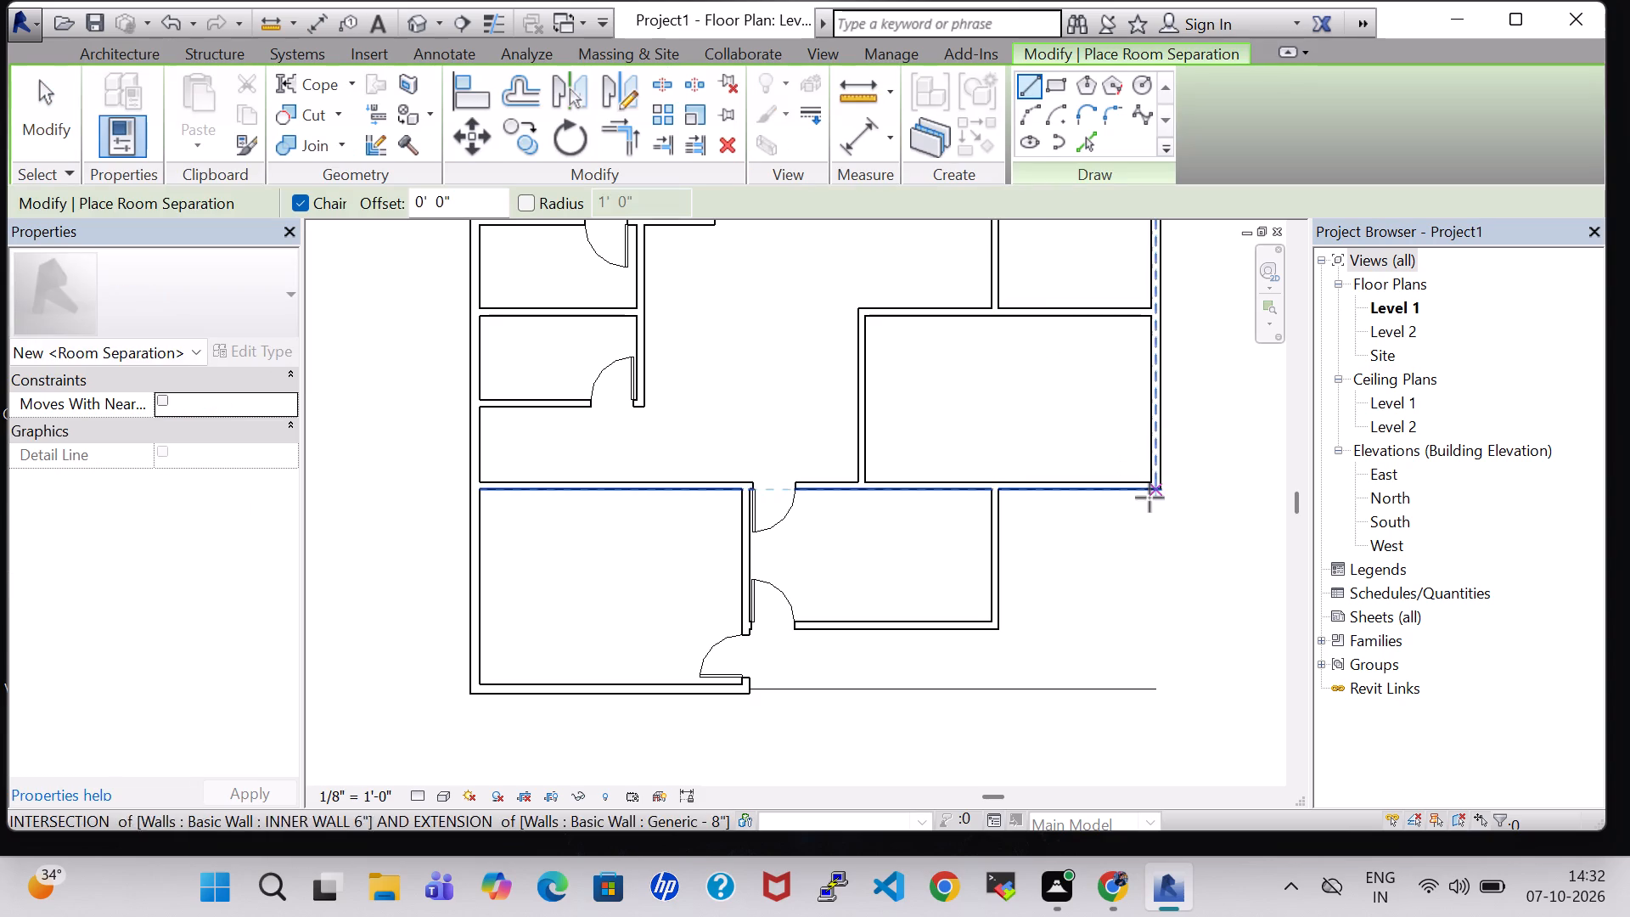
left_click(1154, 490)
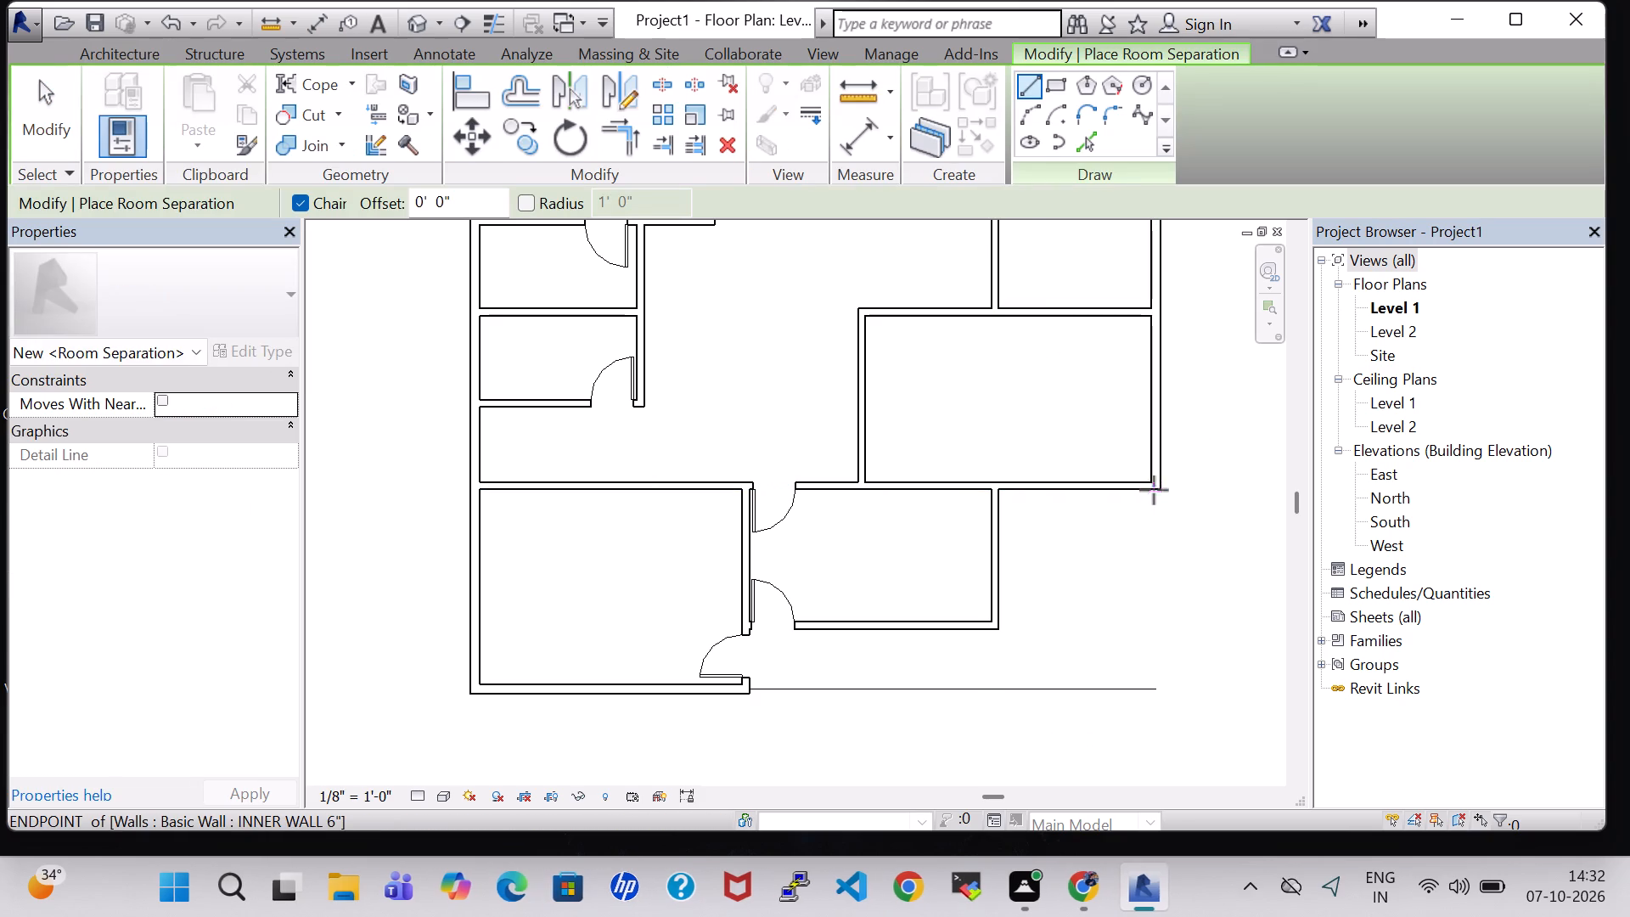
left_click(1153, 689)
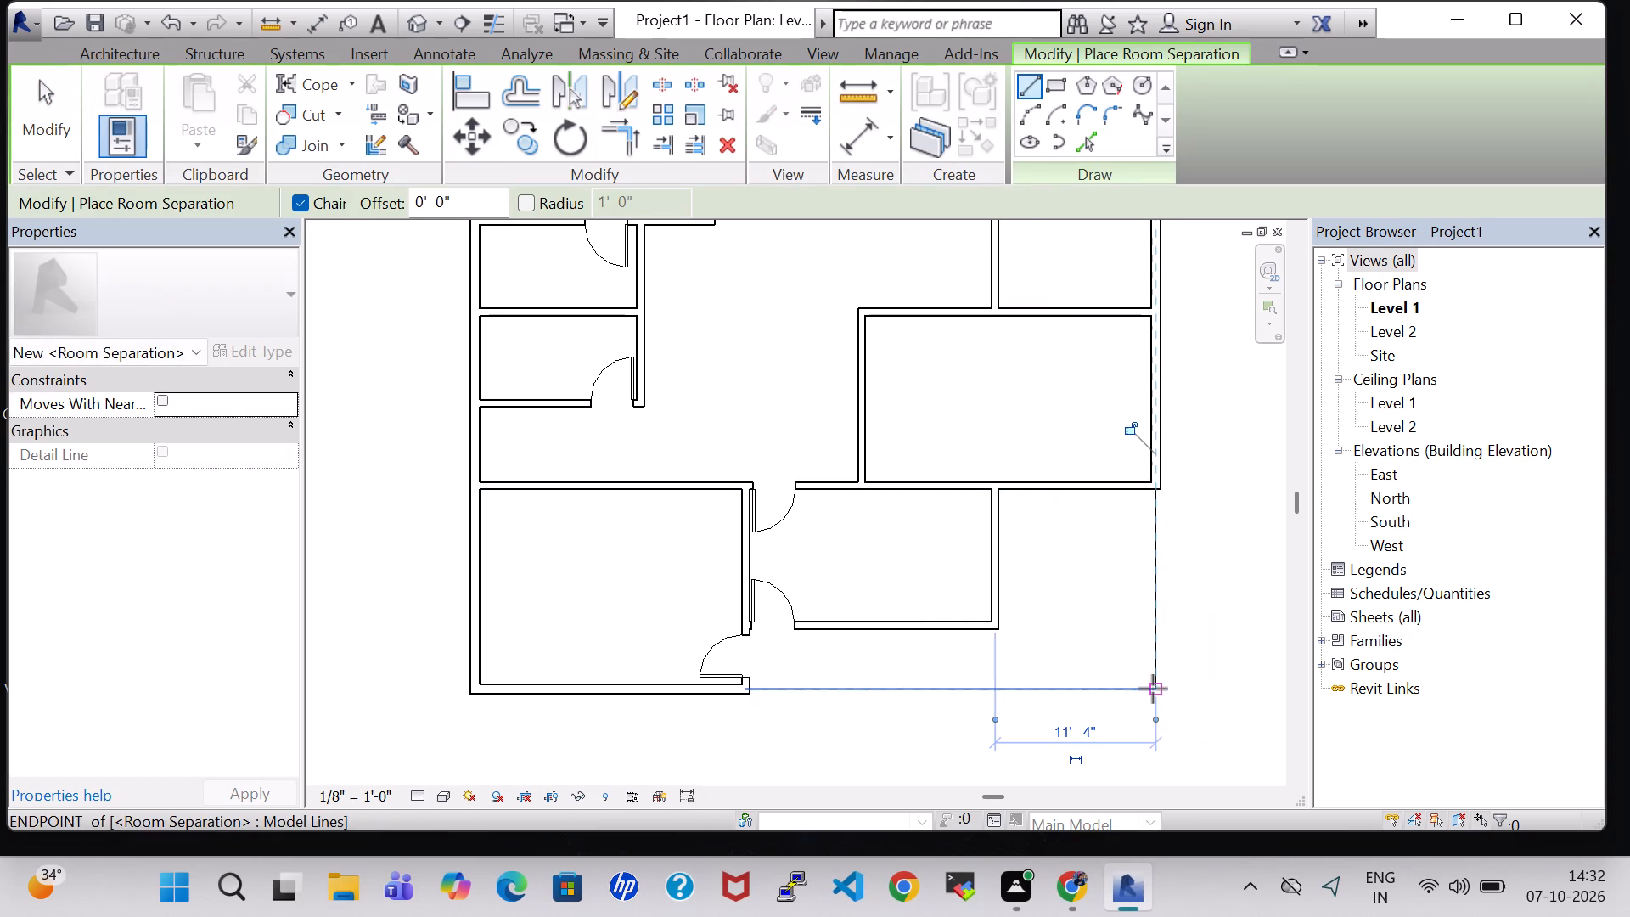
key("Escape")
key("Escape")
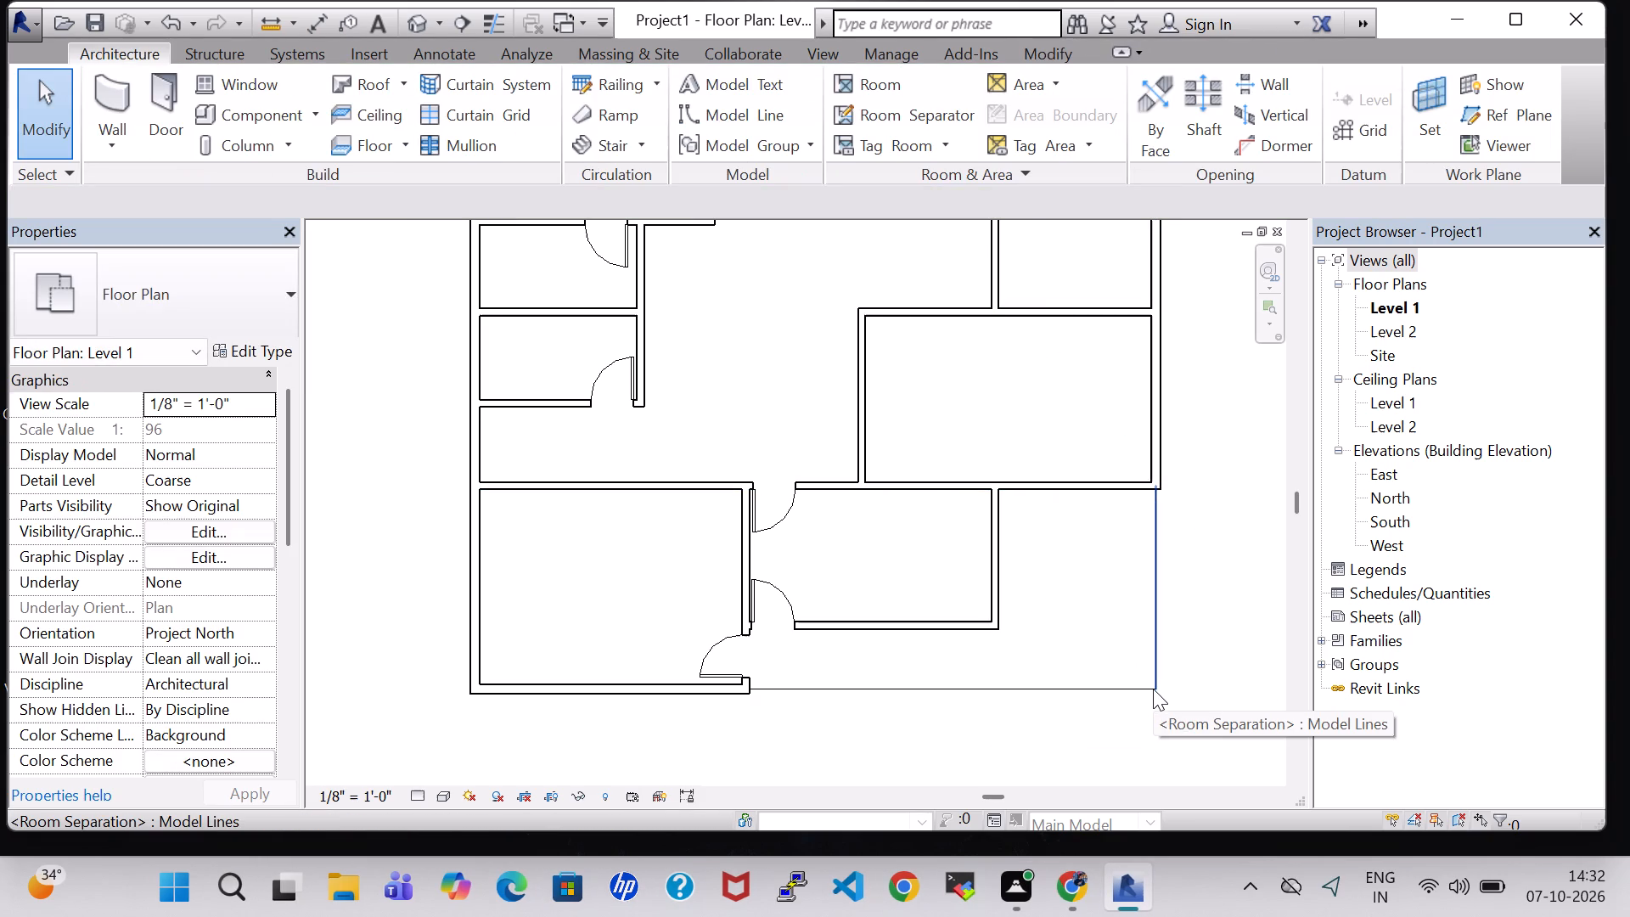
left_click(1082, 578)
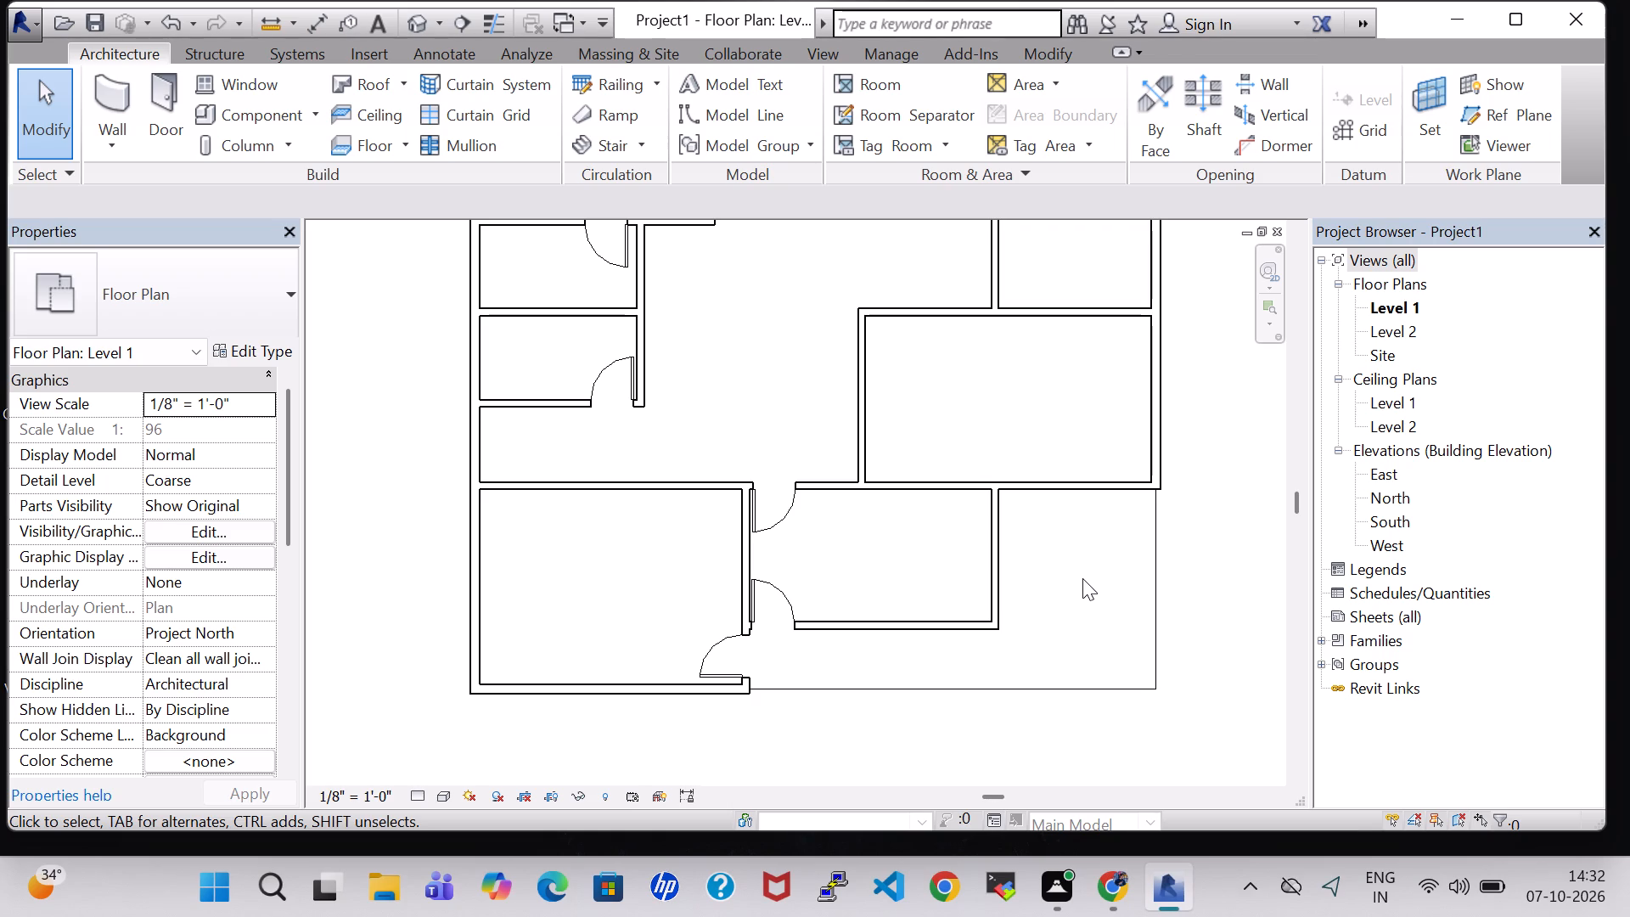
Place a Single-Flush 36" x 84" door in the extended horizontal partition, 2'-0" right of the bottom middle room's right wall, hinged left and swinging down.
left_click(170, 85)
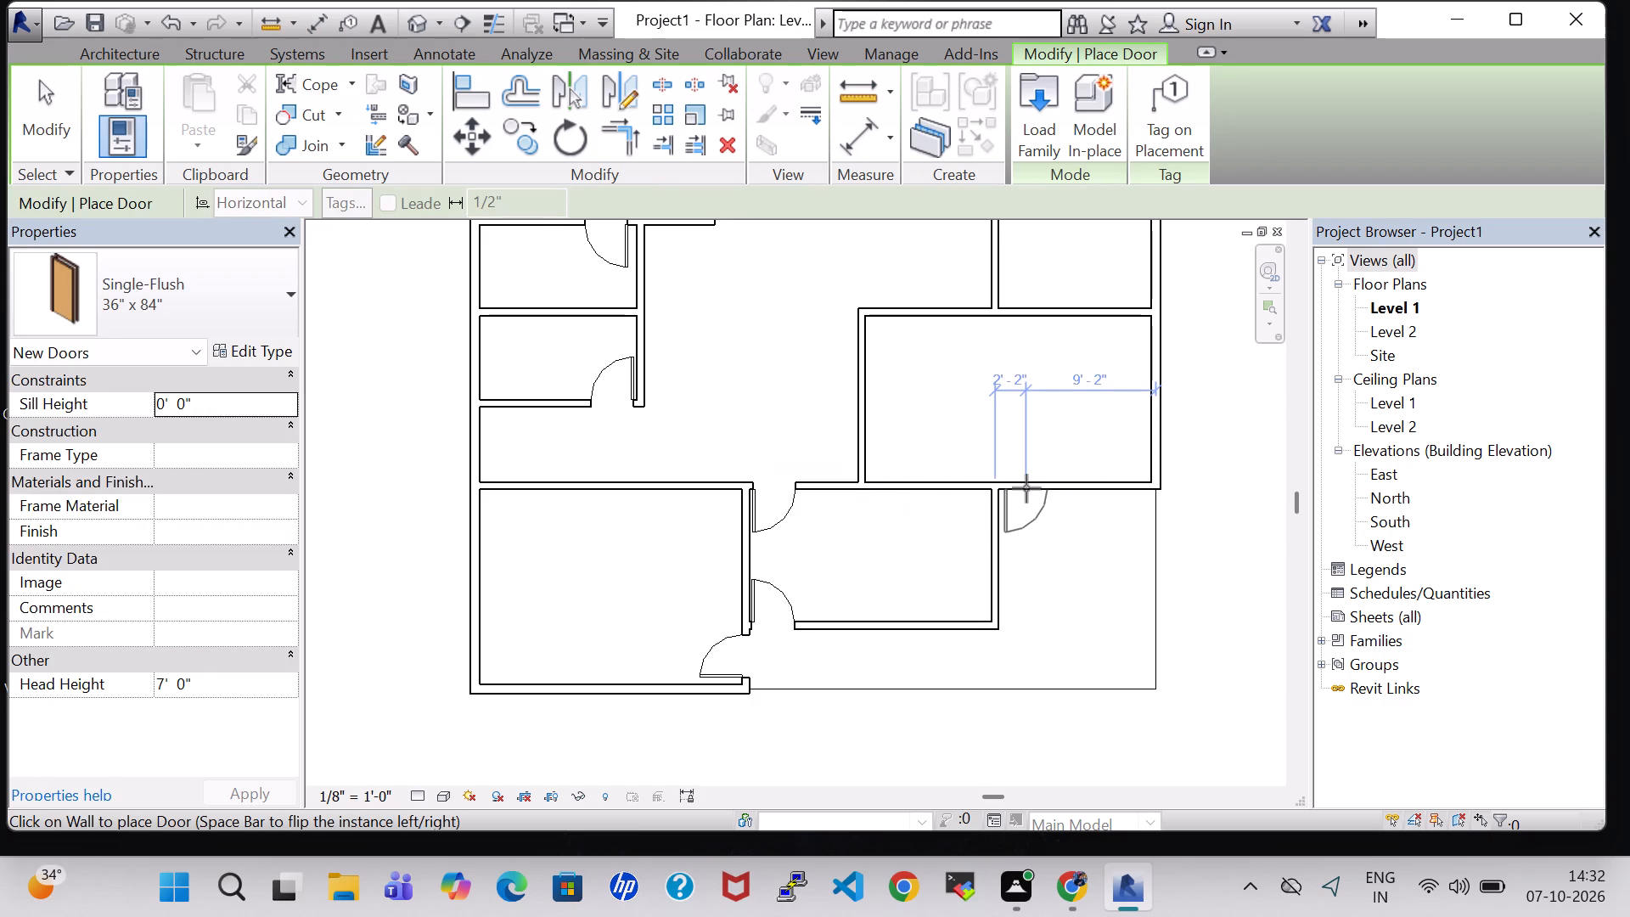
scroll(1026, 488, "up", 4)
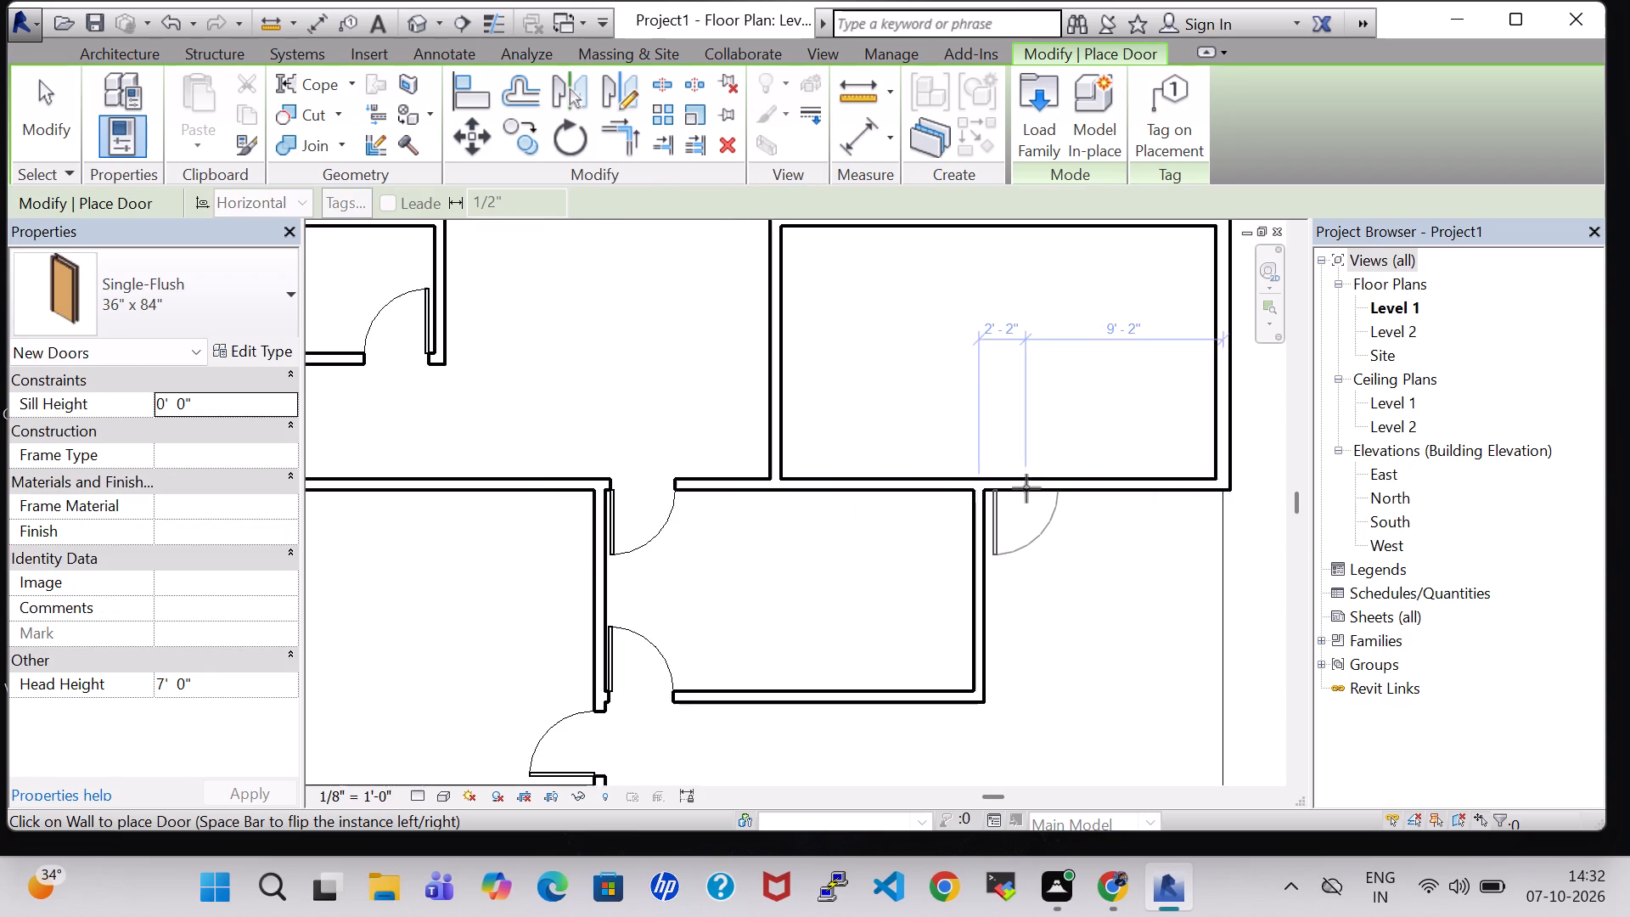
scroll(1026, 488, "up", 3)
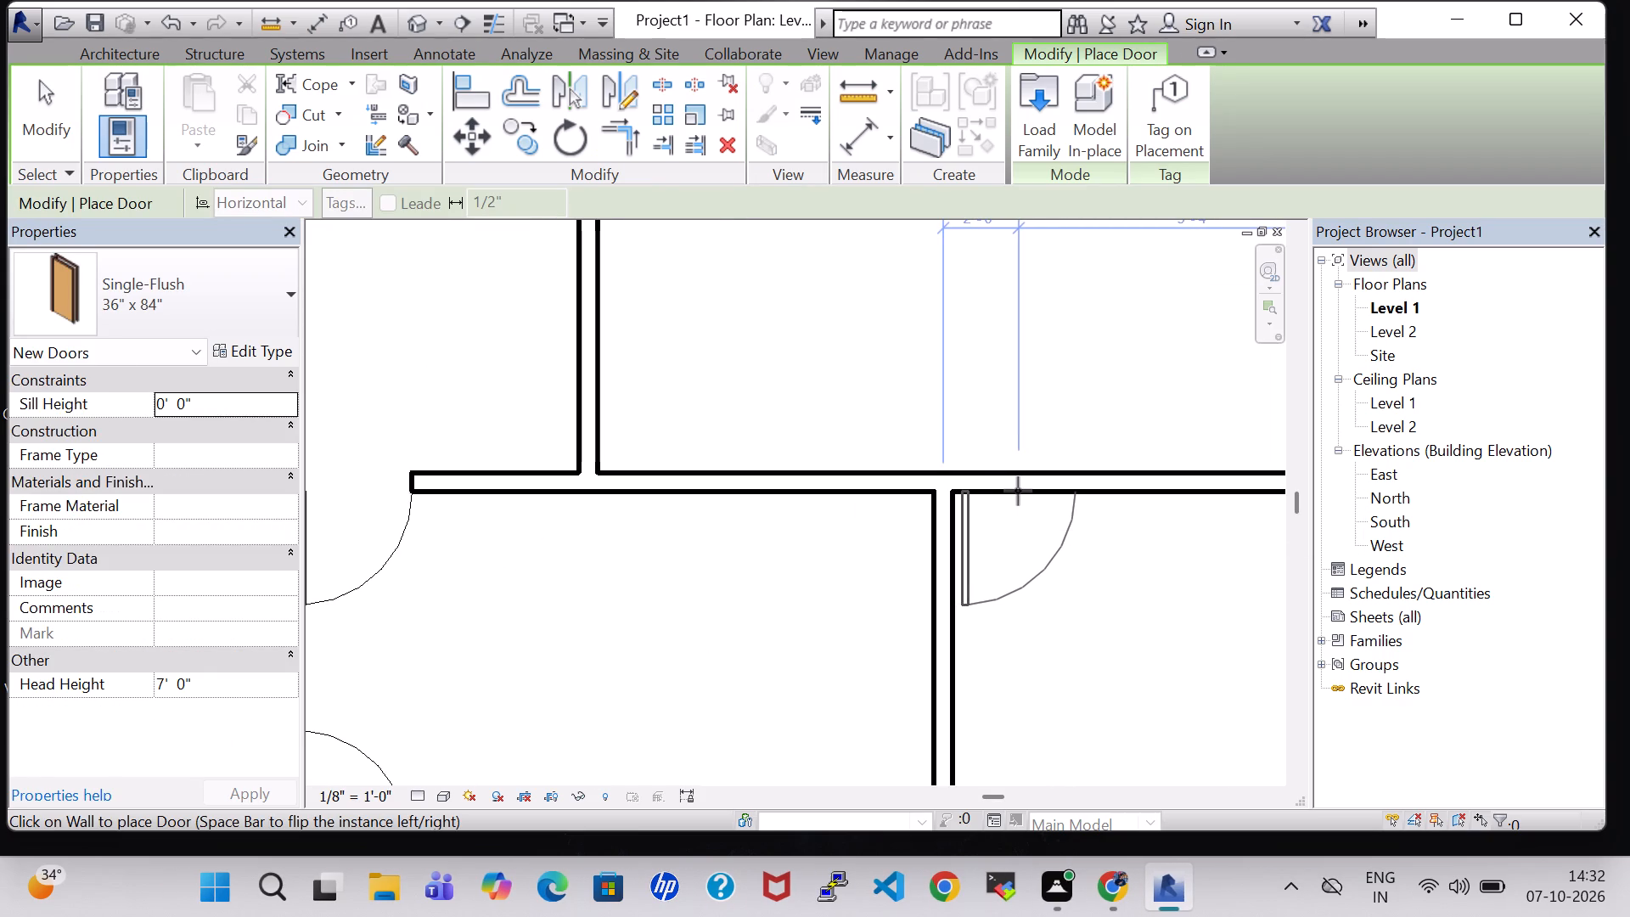
left_click(1018, 491)
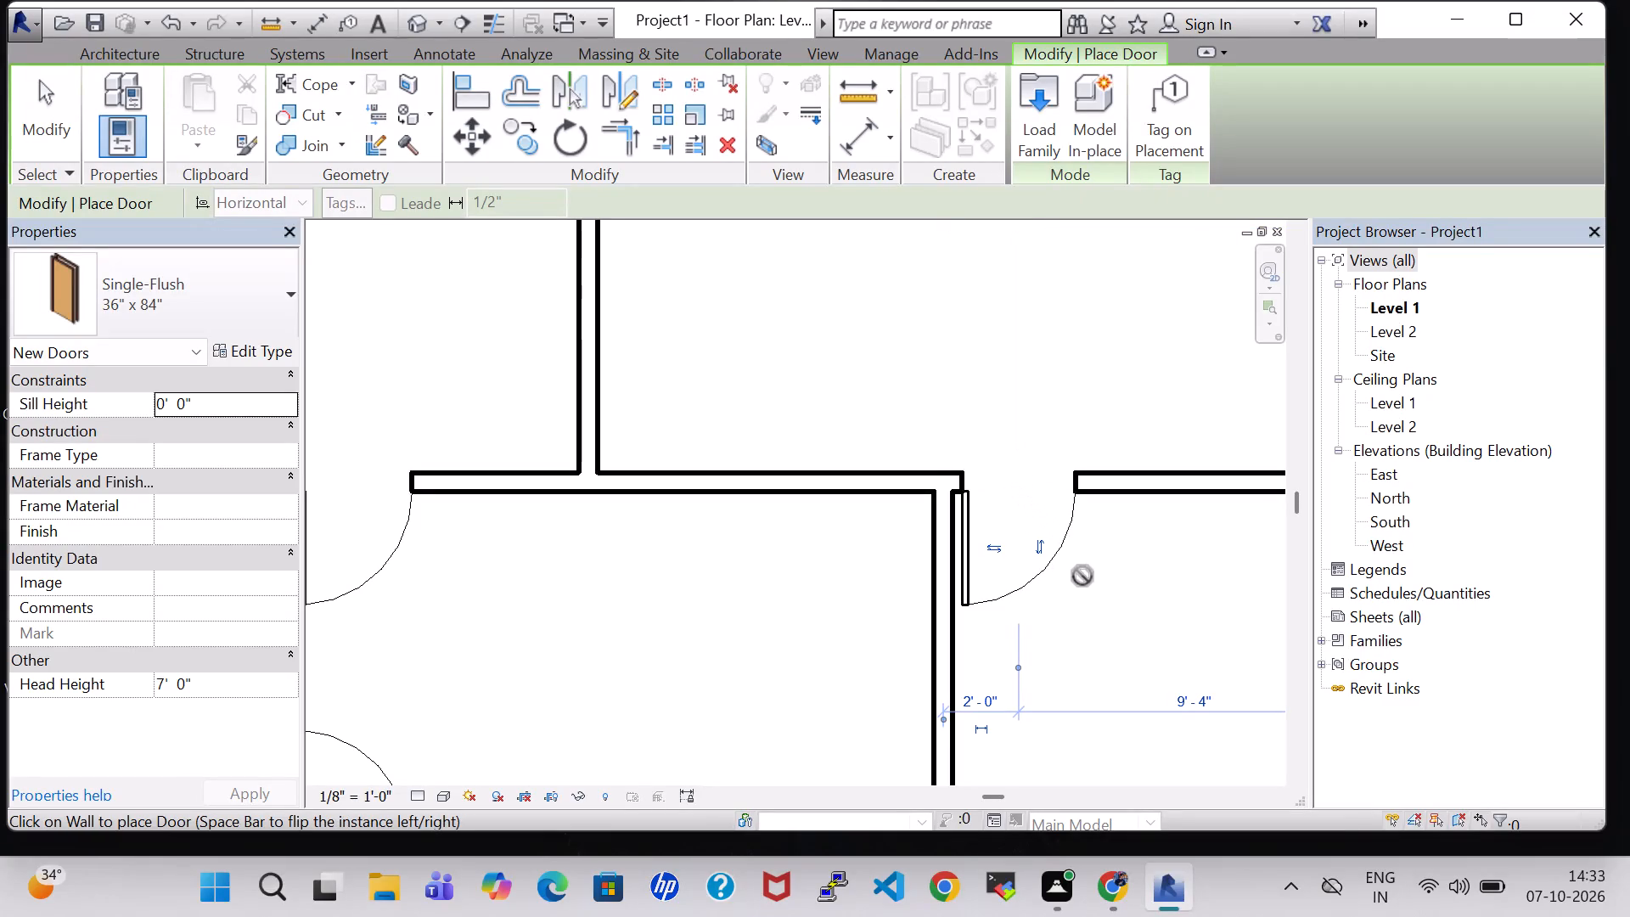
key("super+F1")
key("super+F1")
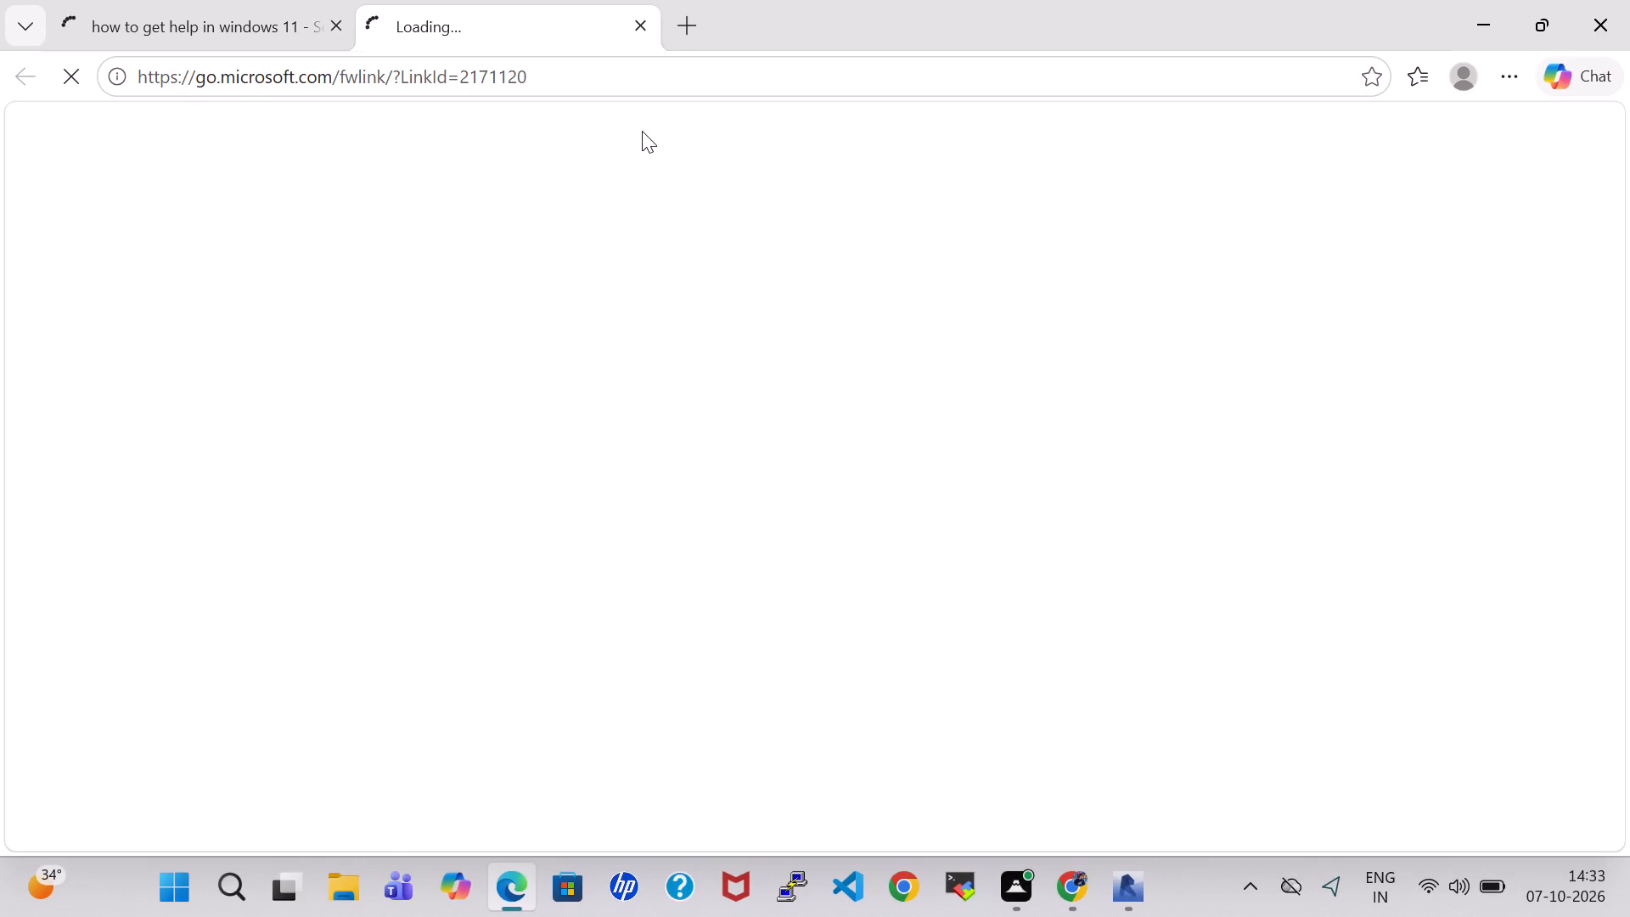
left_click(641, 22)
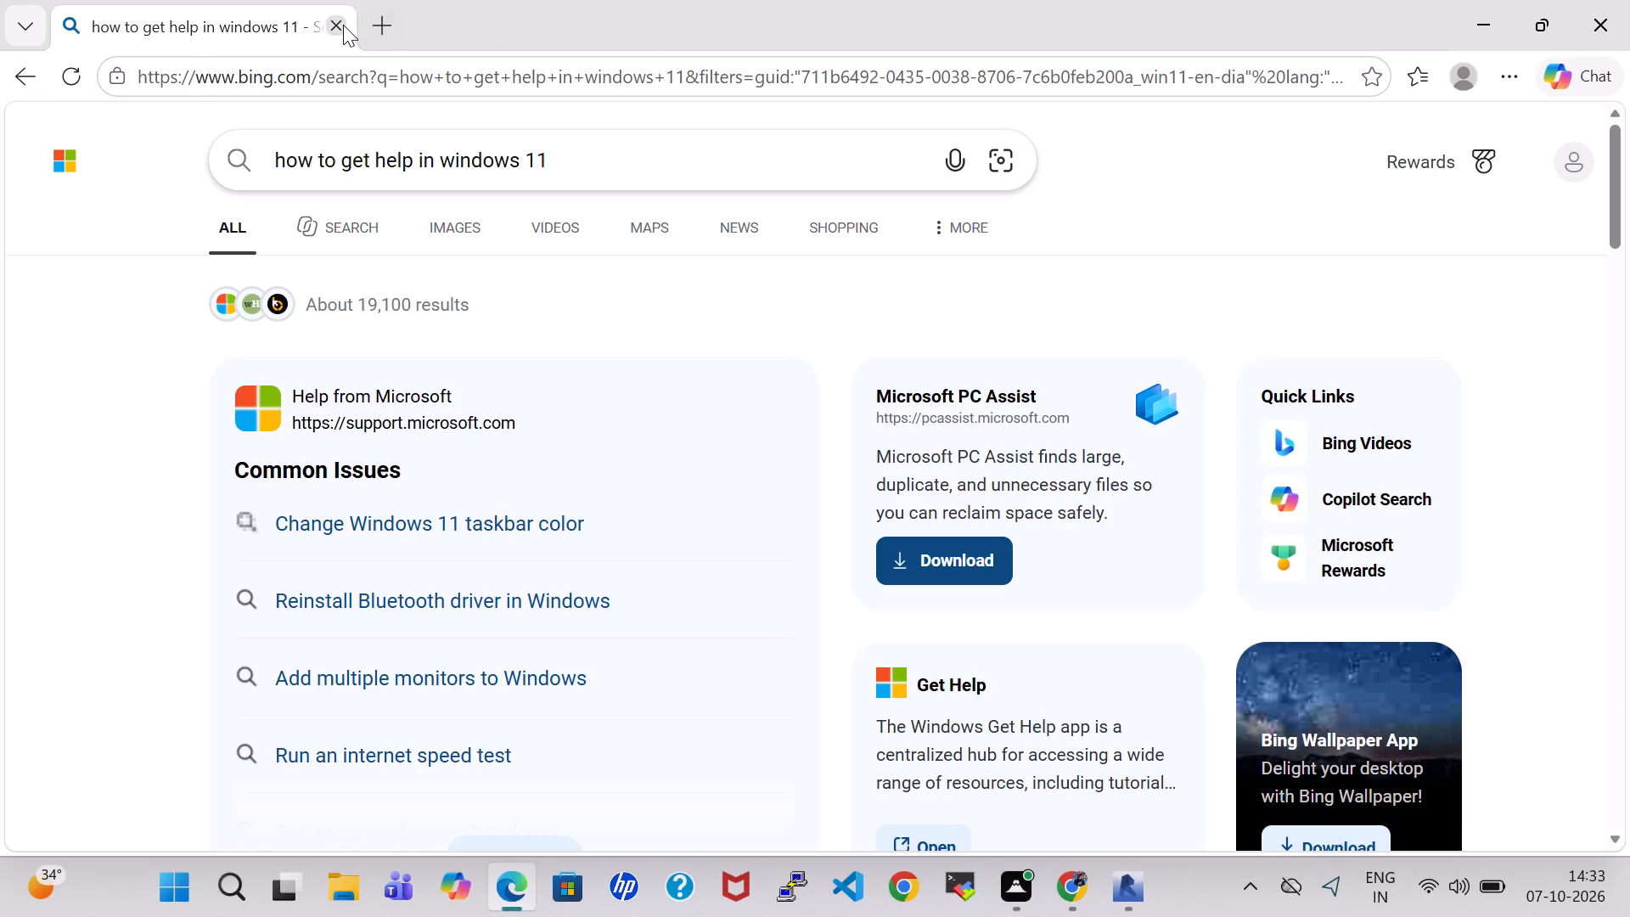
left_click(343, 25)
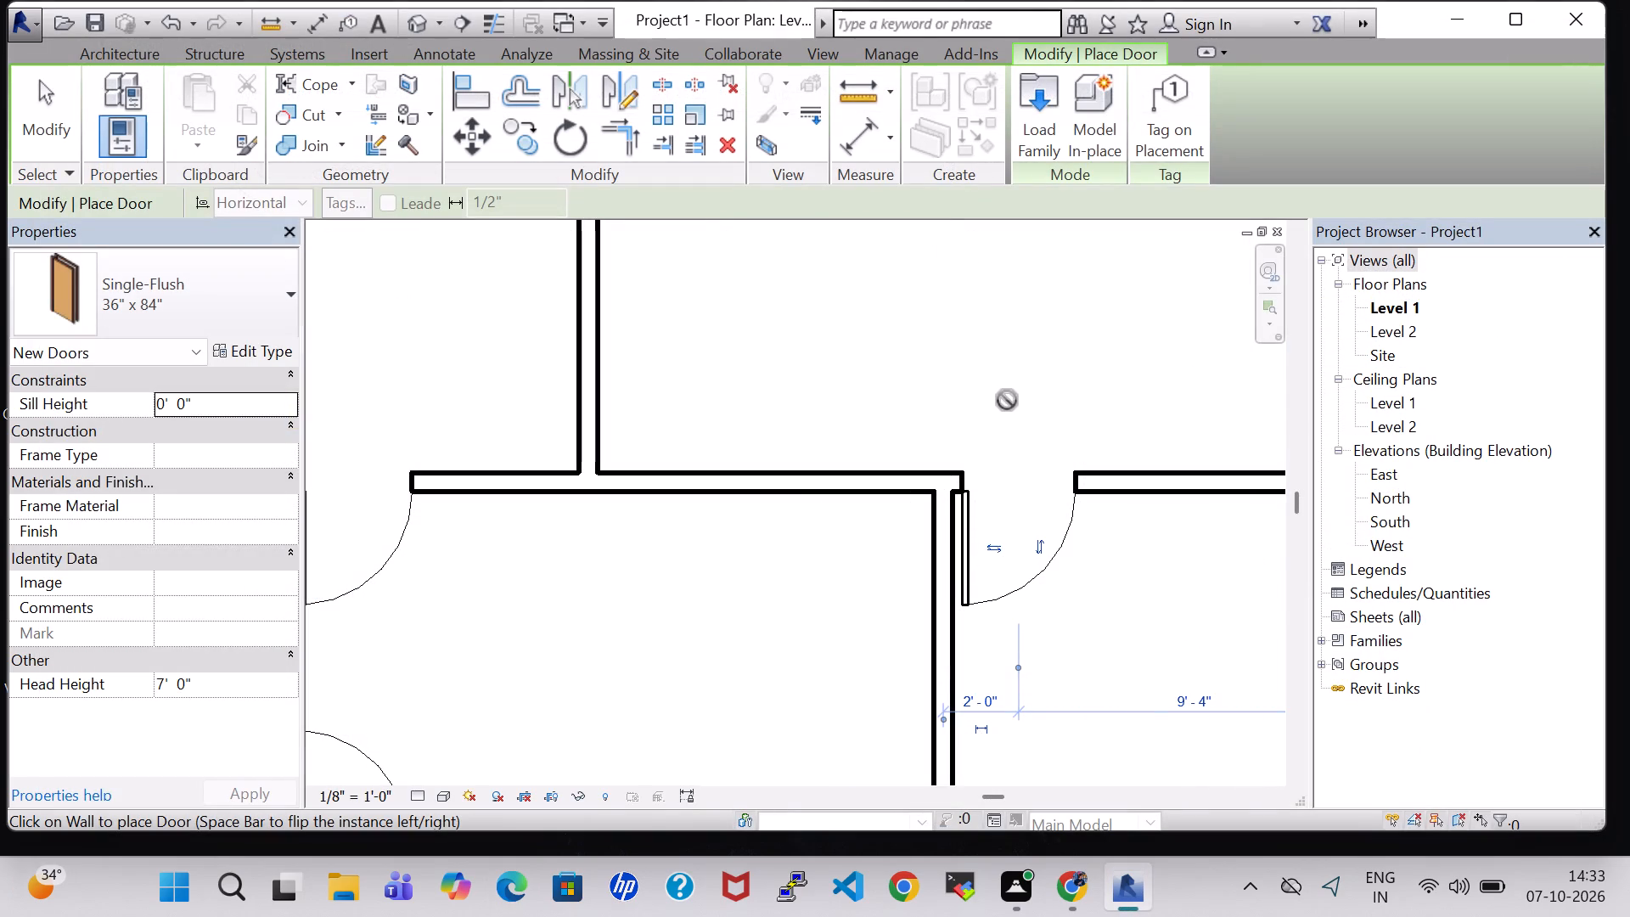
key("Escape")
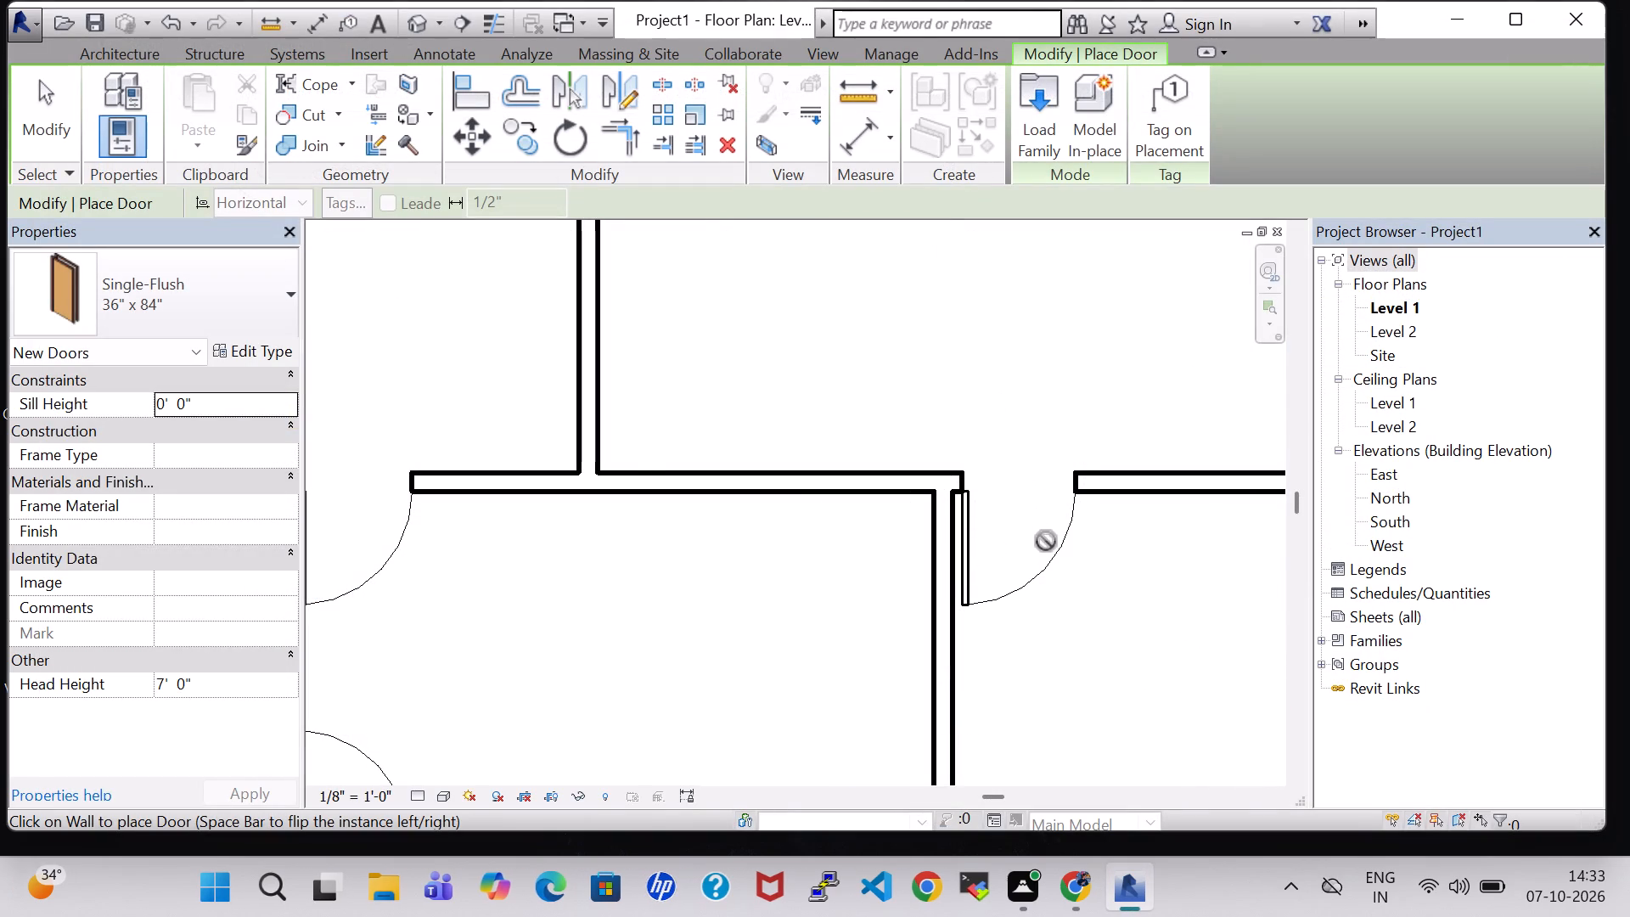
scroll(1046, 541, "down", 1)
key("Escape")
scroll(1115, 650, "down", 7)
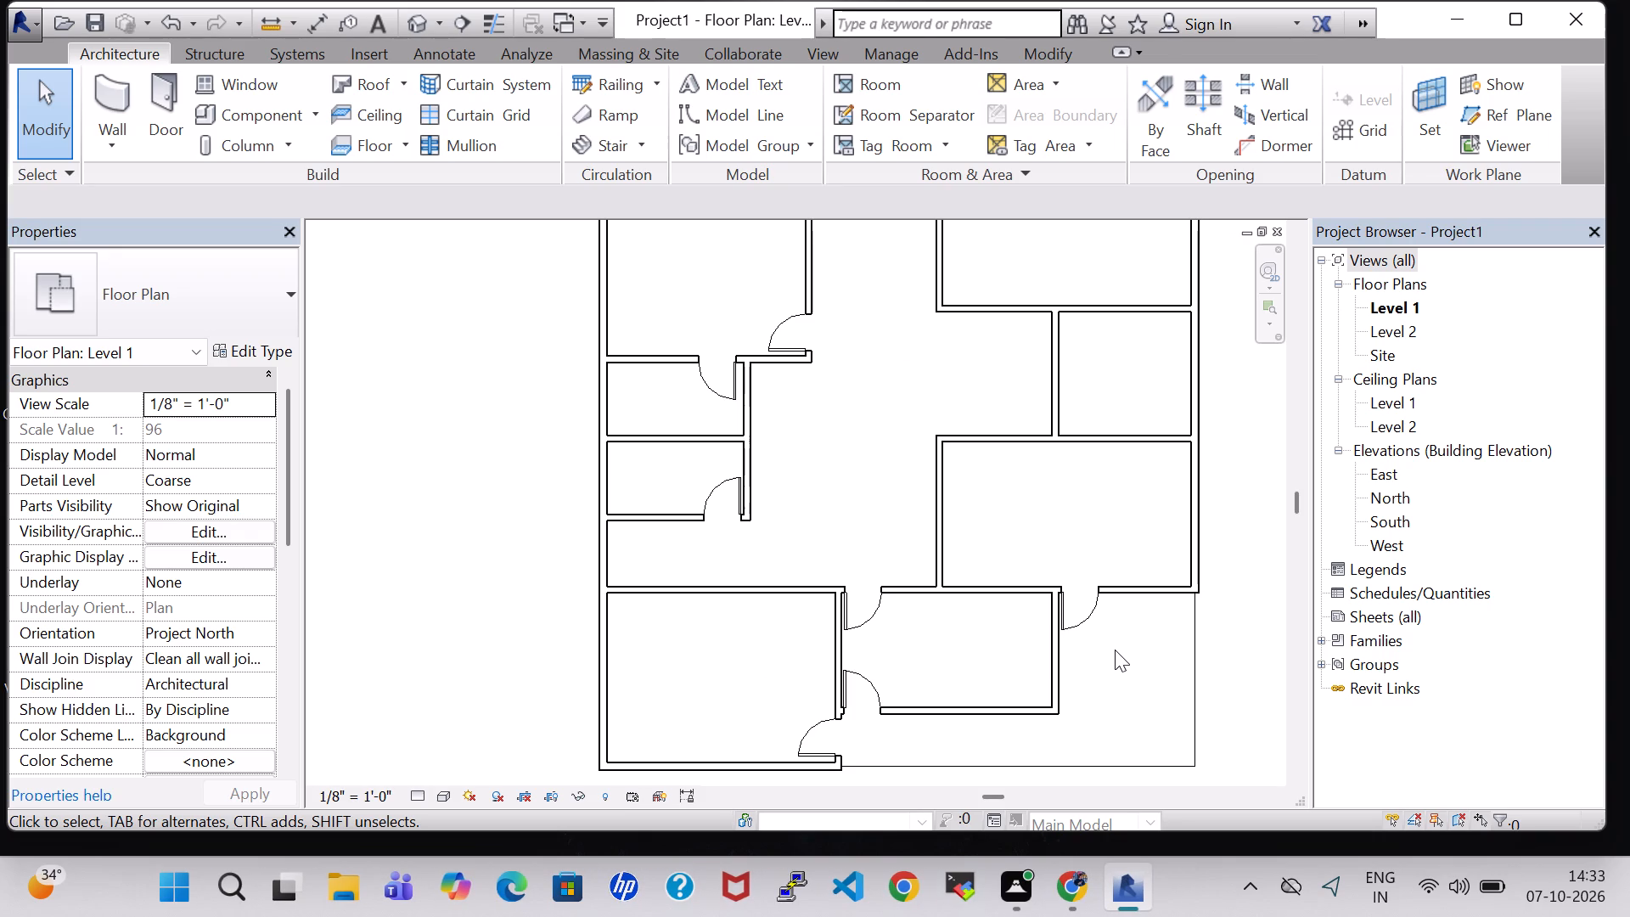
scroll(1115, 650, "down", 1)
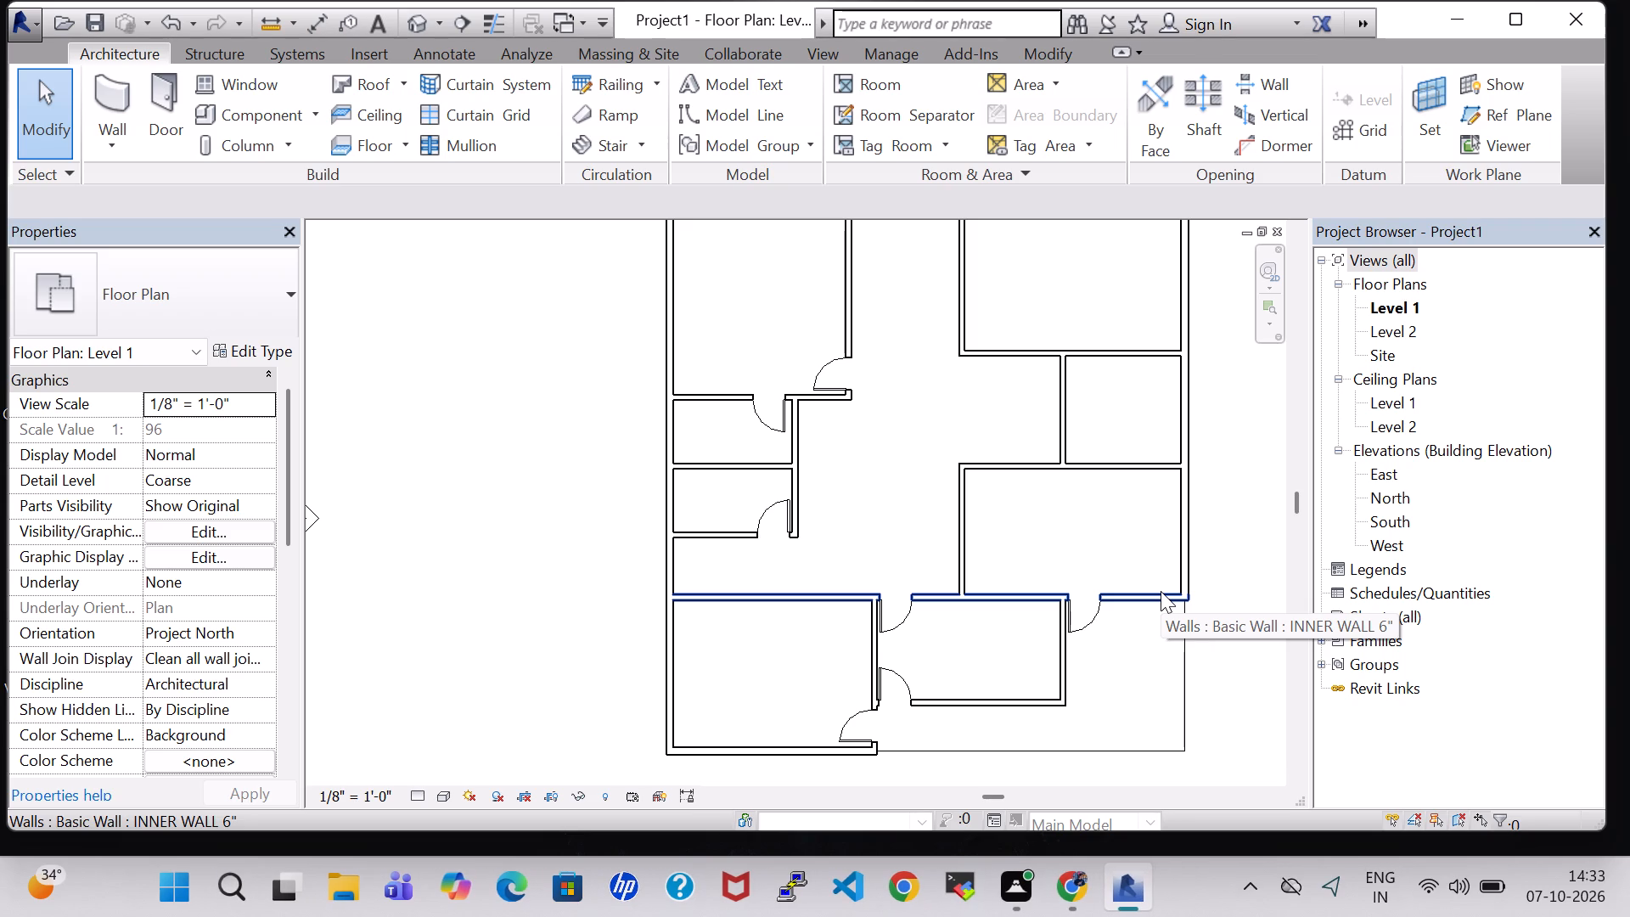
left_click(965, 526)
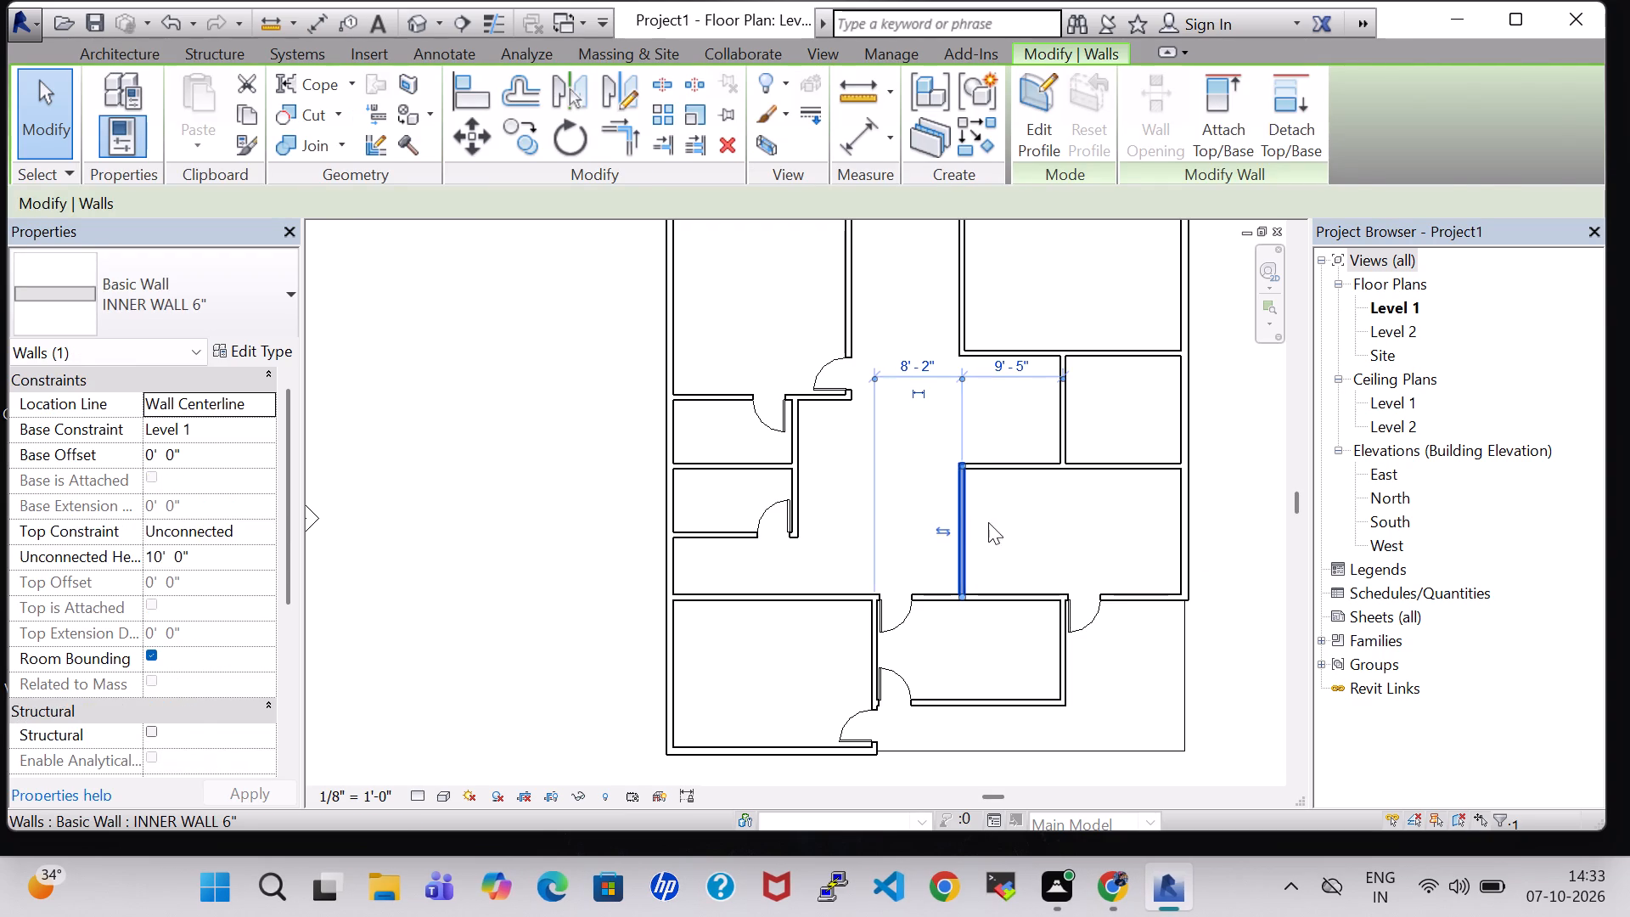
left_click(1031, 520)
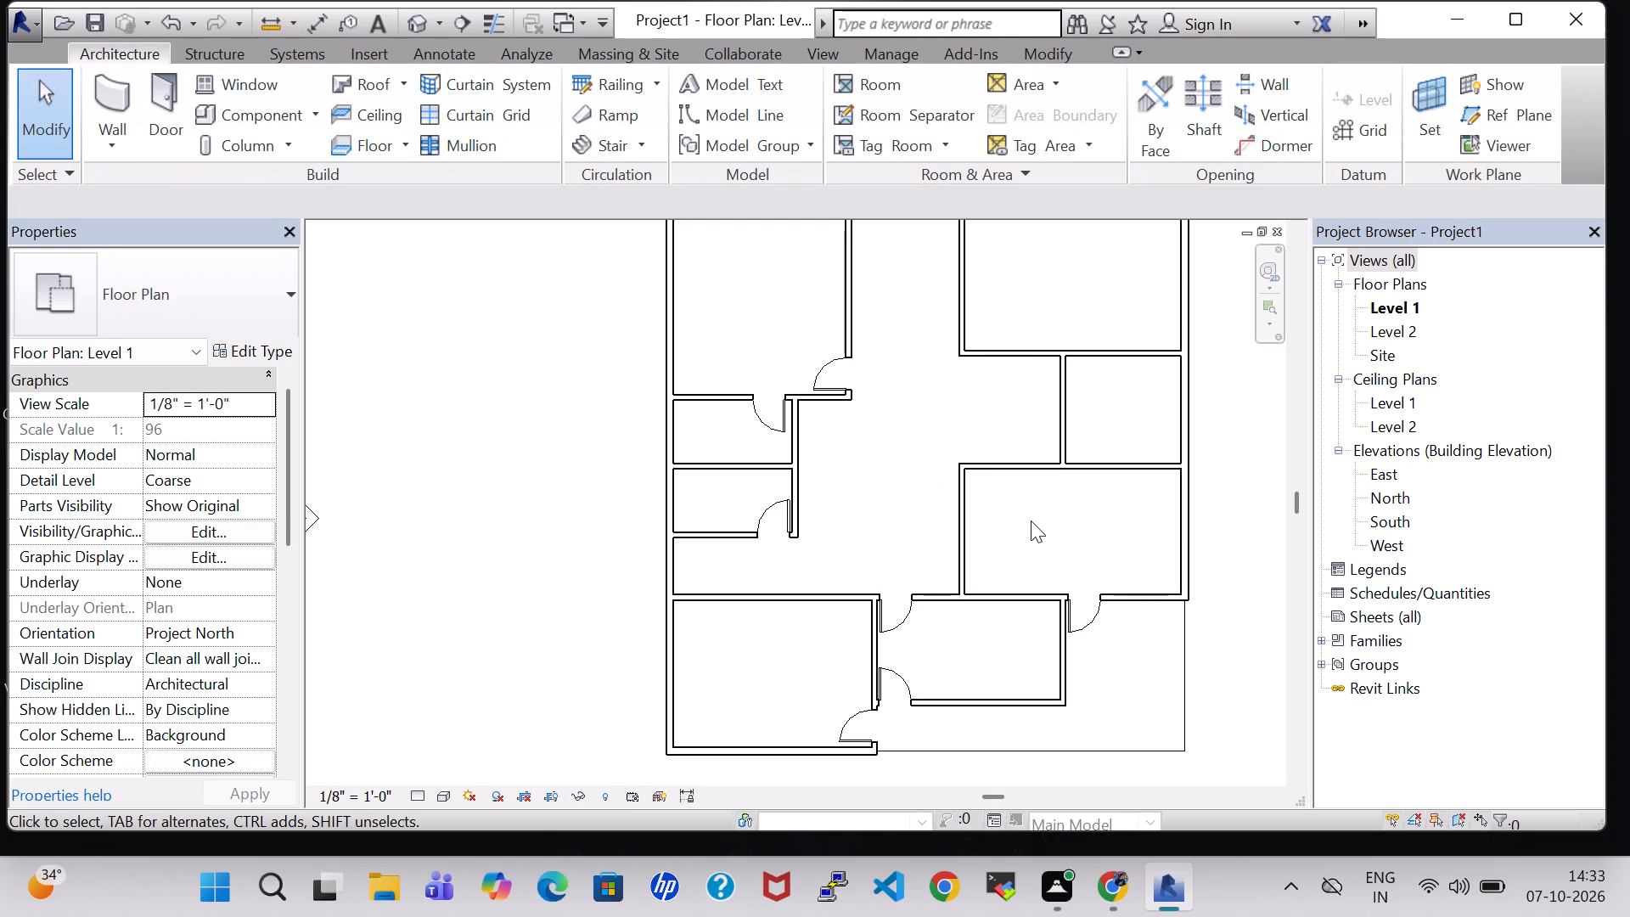
Place a Single-Flush 36" x 84" door in the small right-middle room's left partition, 2'-2" below its top wall, hinged at top and swinging inward.
left_click(144, 78)
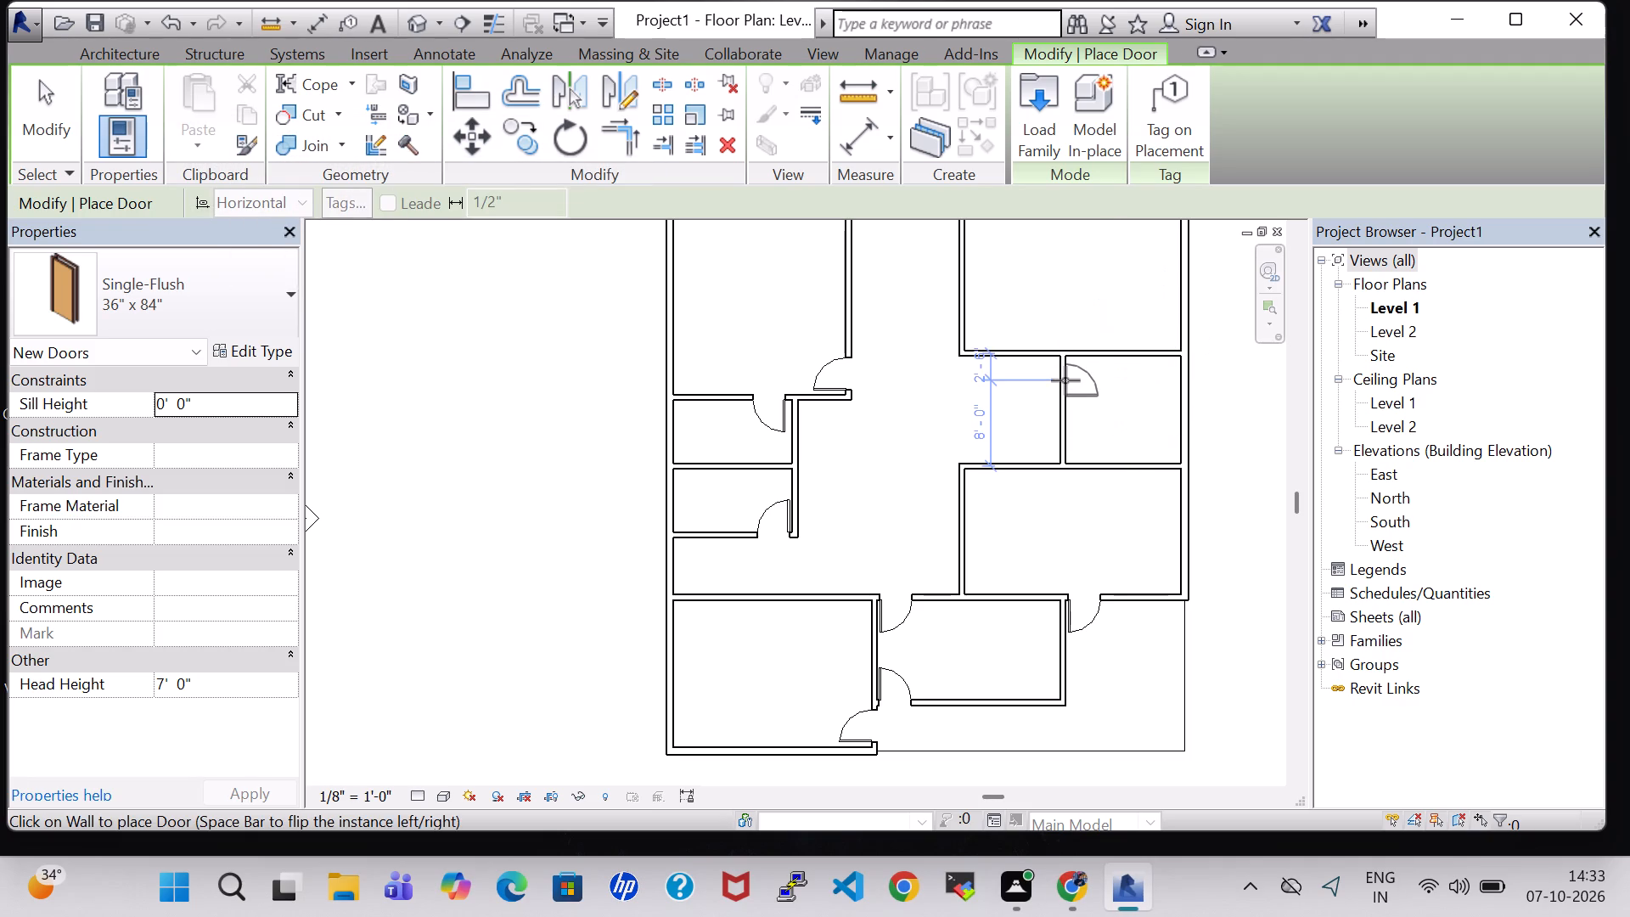
scroll(1065, 380, "up", 4)
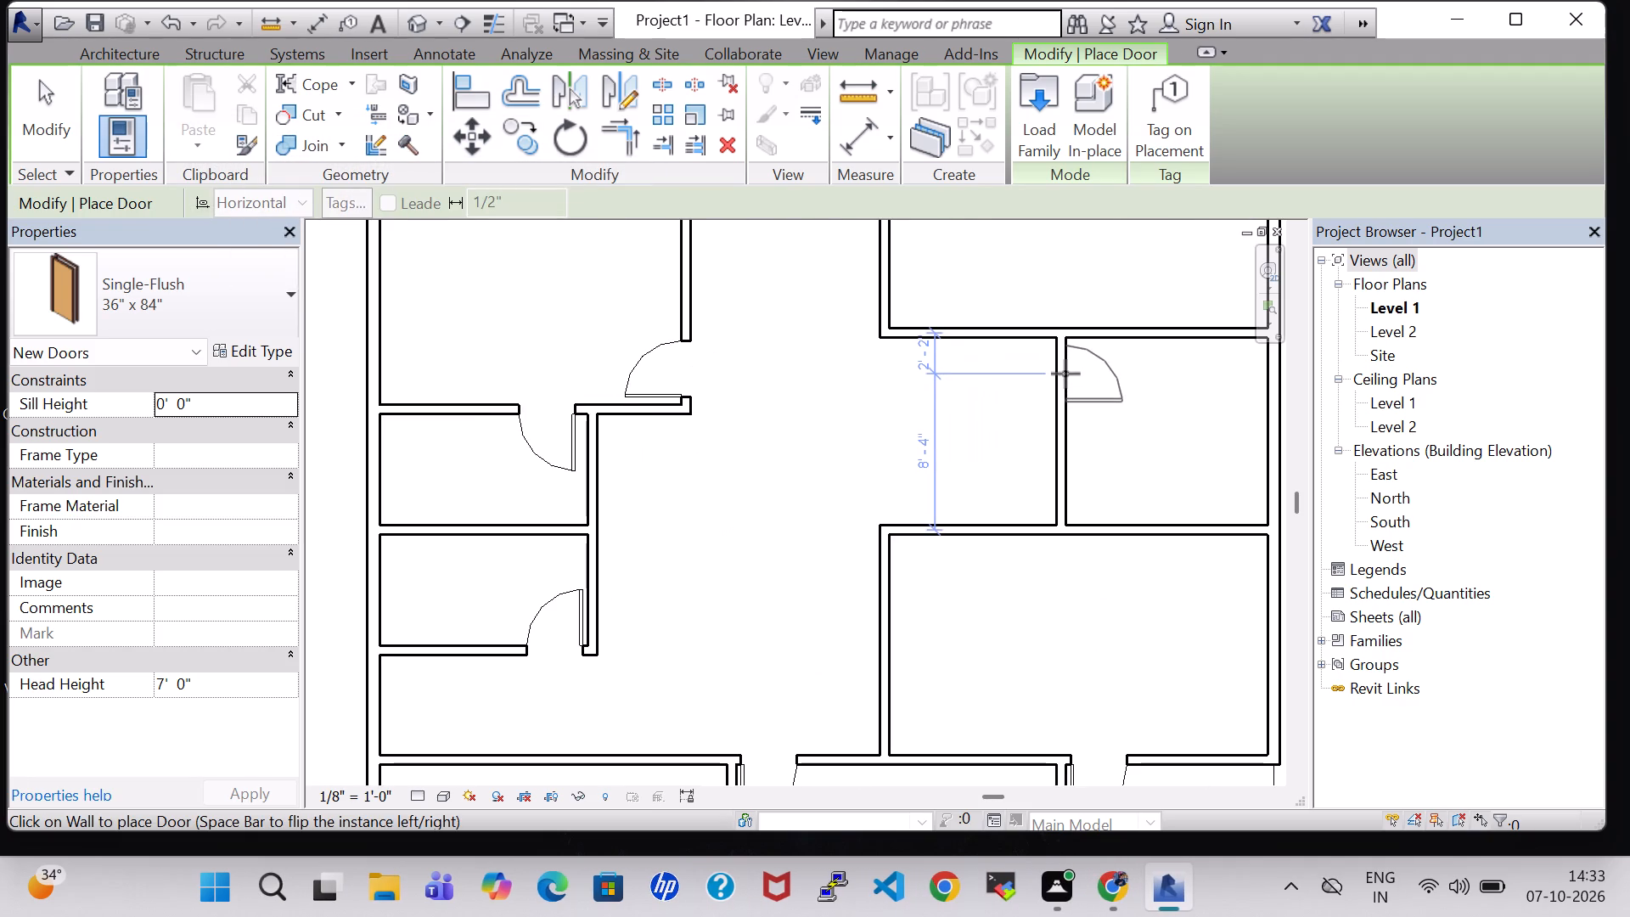
key("space")
left_click(1065, 374)
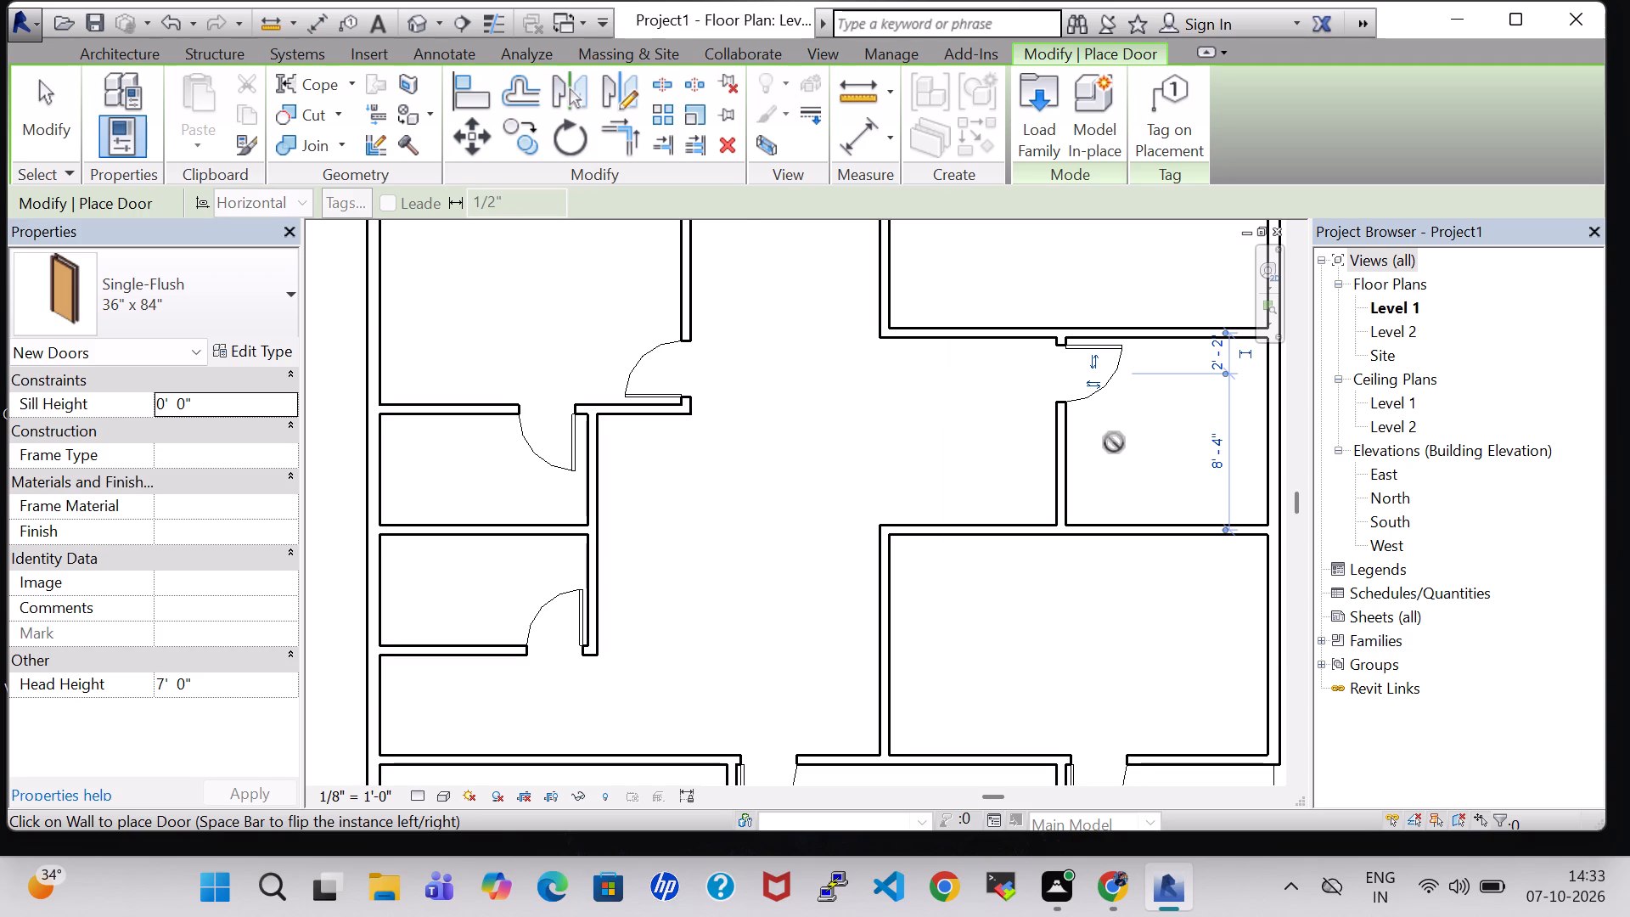
Place a Single-Flush 36" x 84" door in the top right room's left wall, 1'-9" above its bottom wall, hinged at bottom and swinging inward.
scroll(1114, 442, "down", 1)
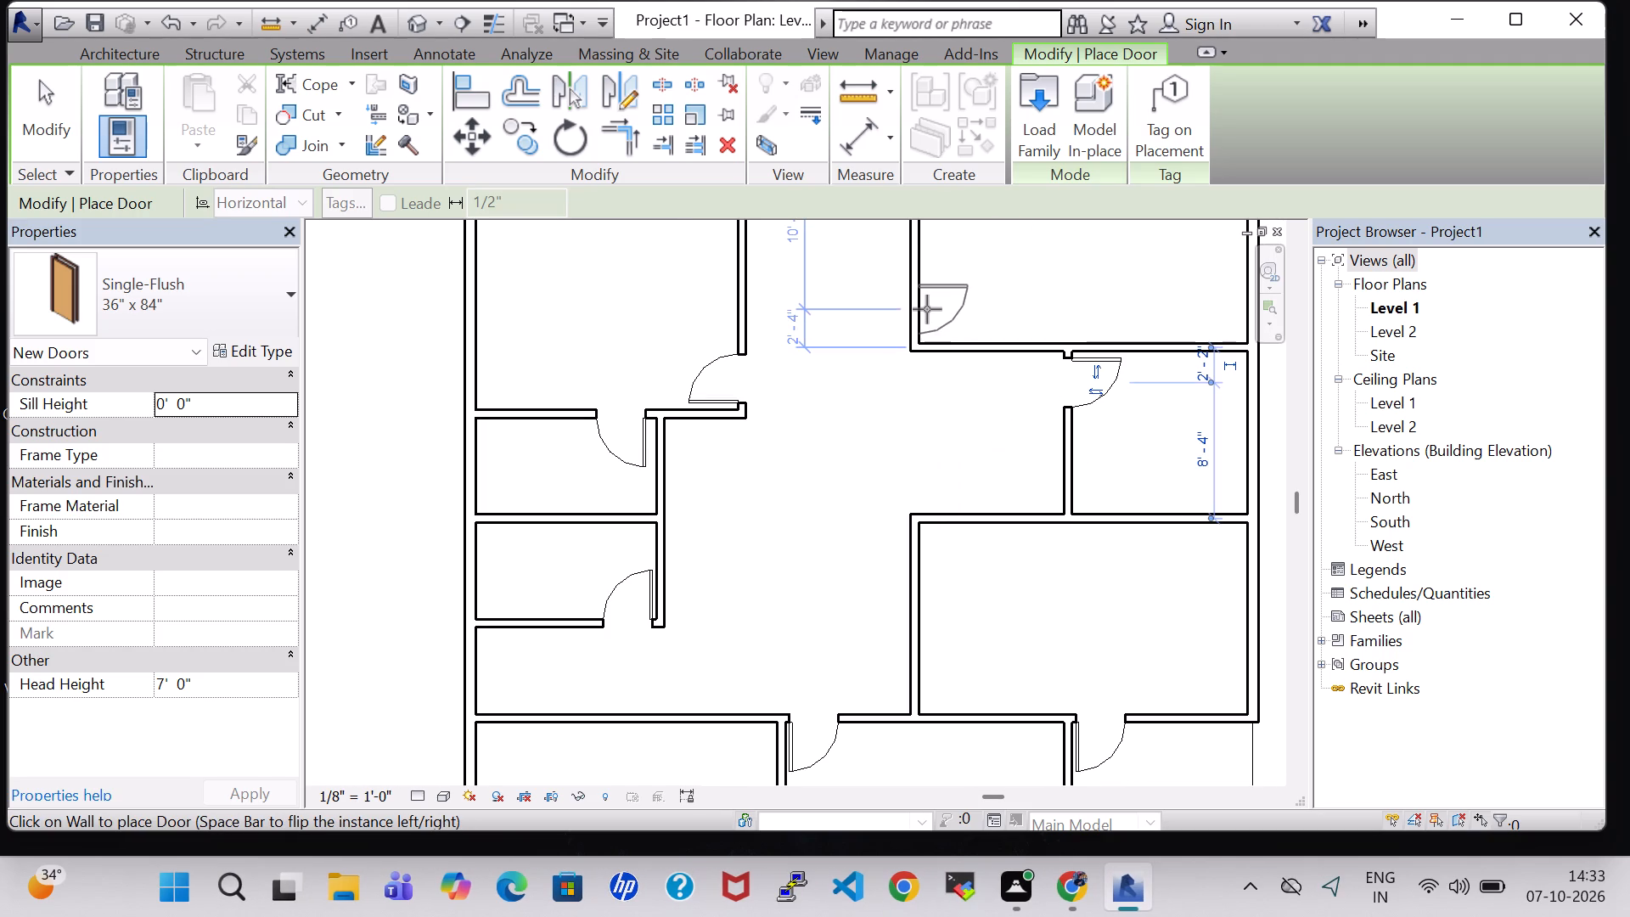
key("space")
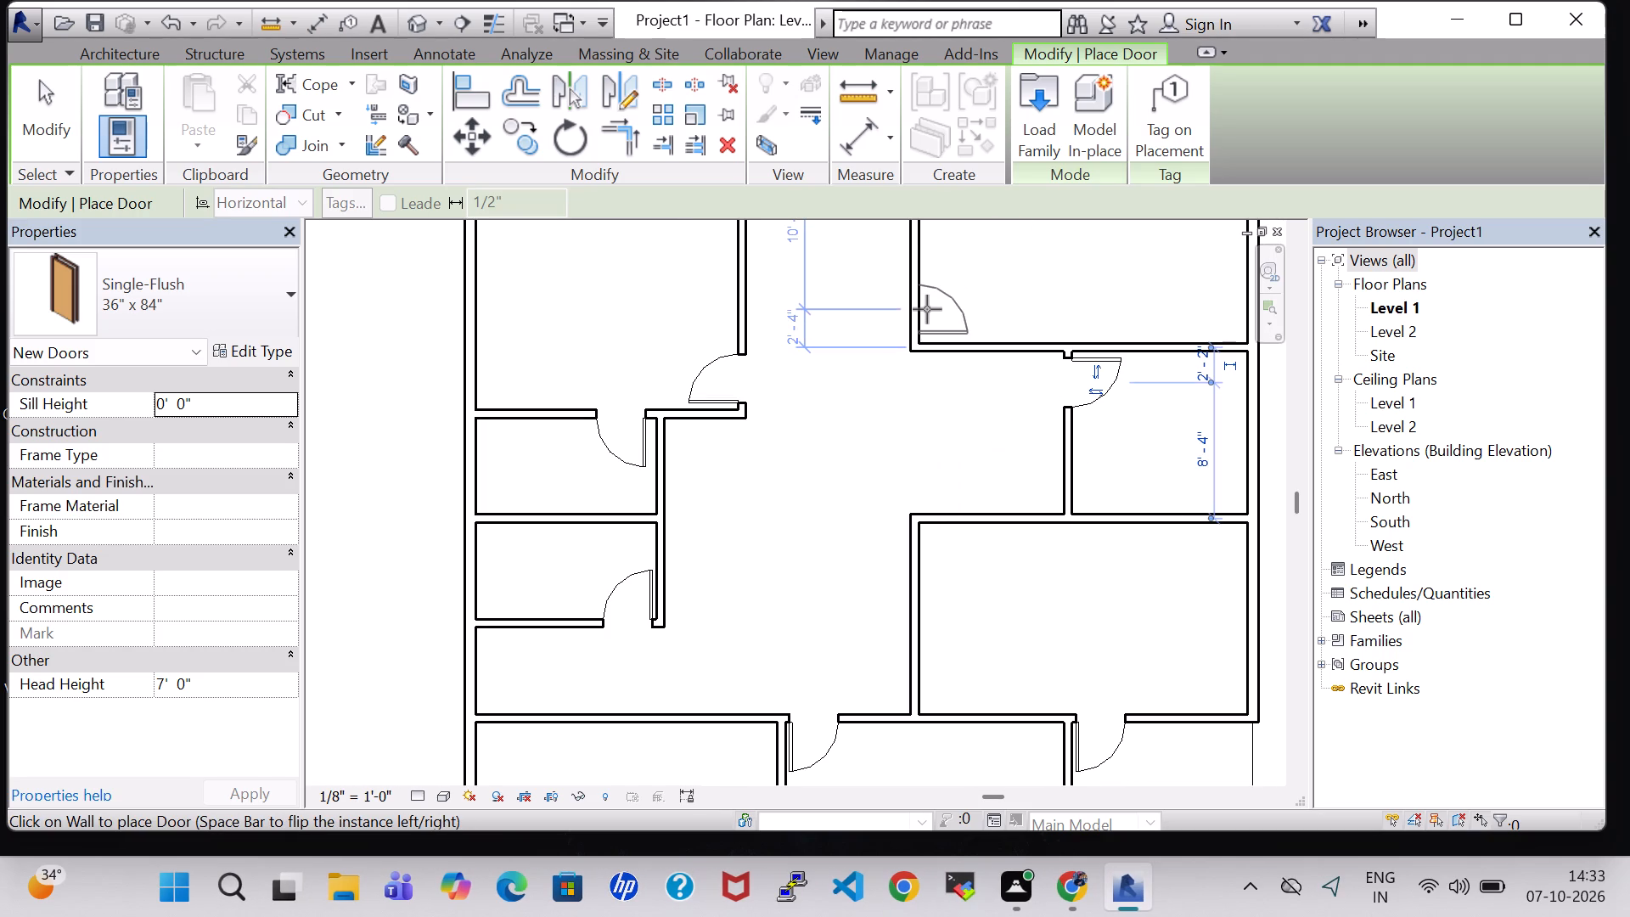
left_click(927, 319)
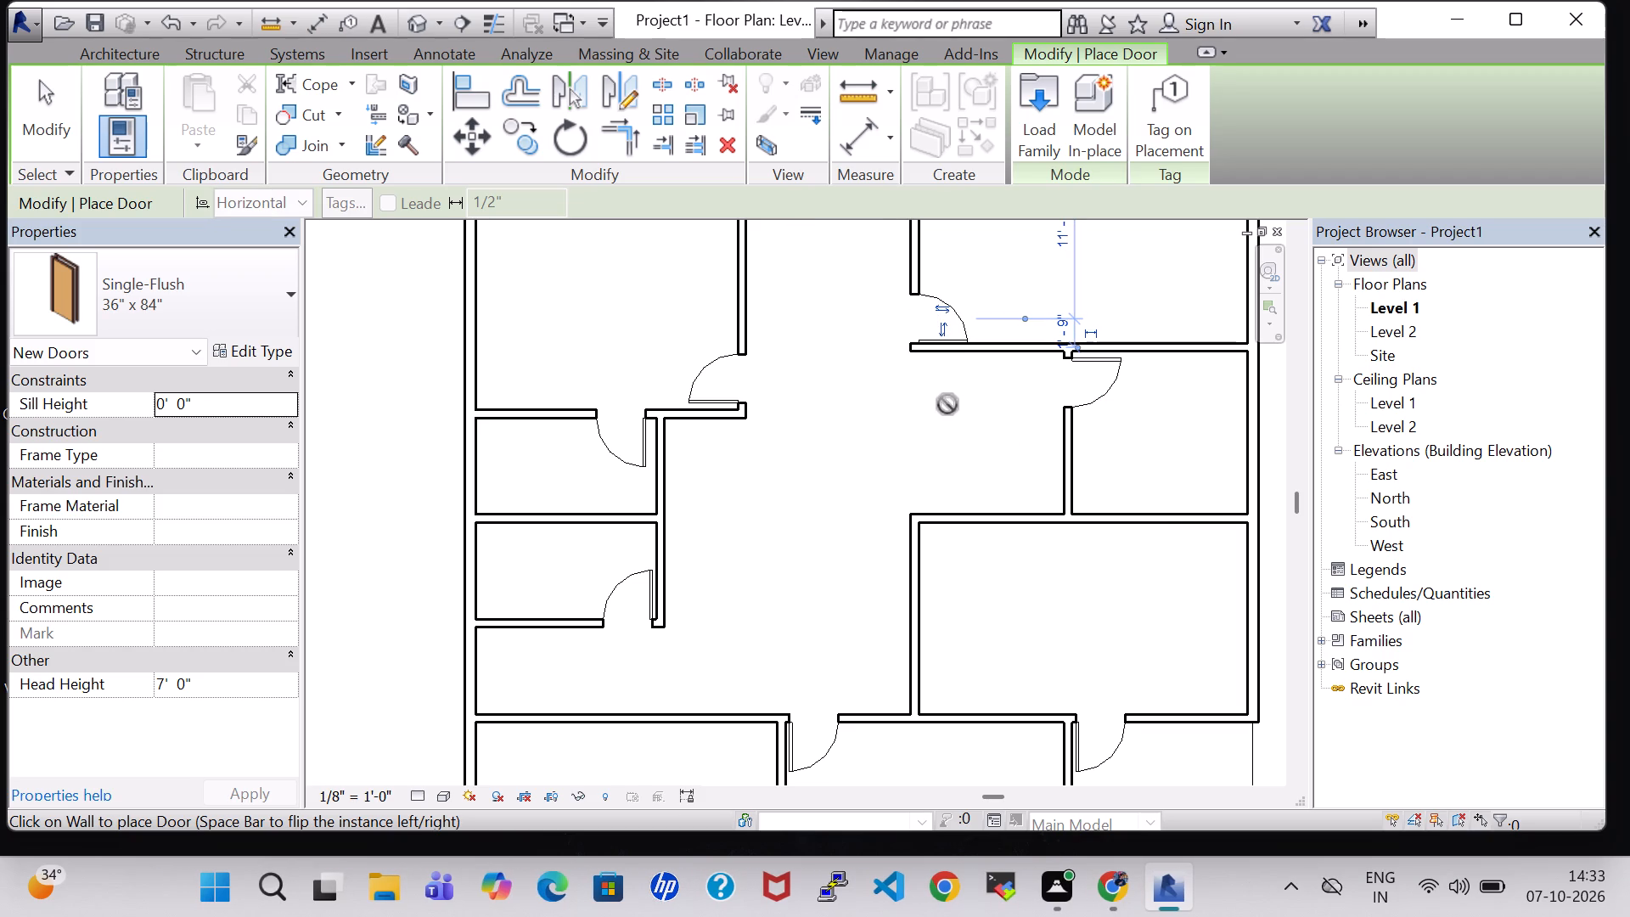
scroll(947, 404, "down", 3)
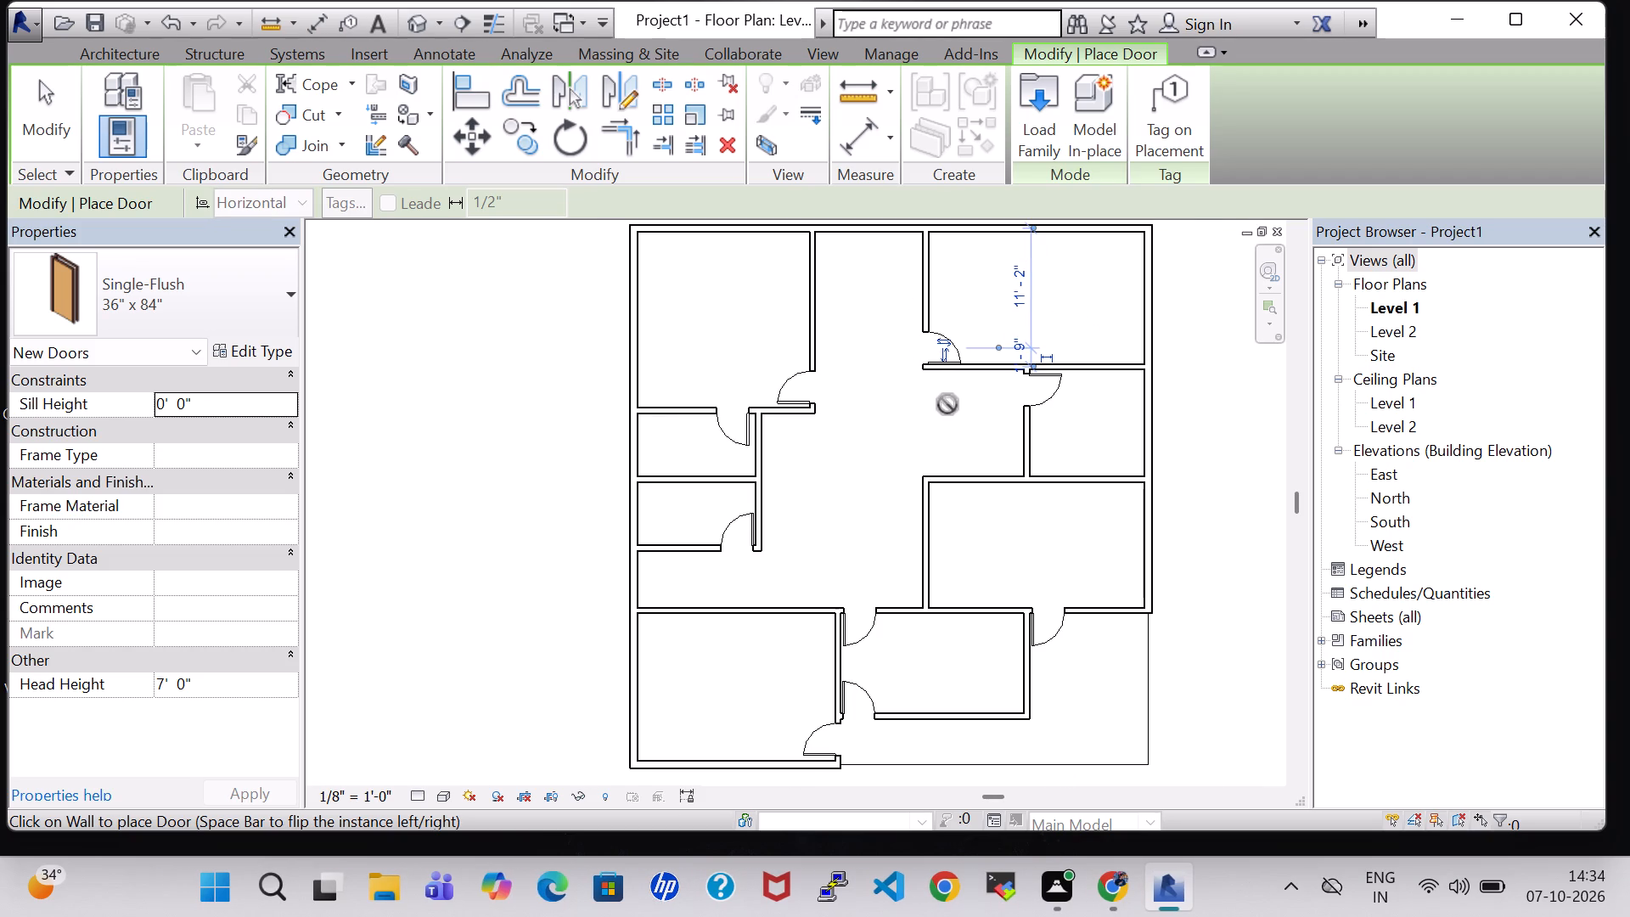
key("Escape")
key("Escape")
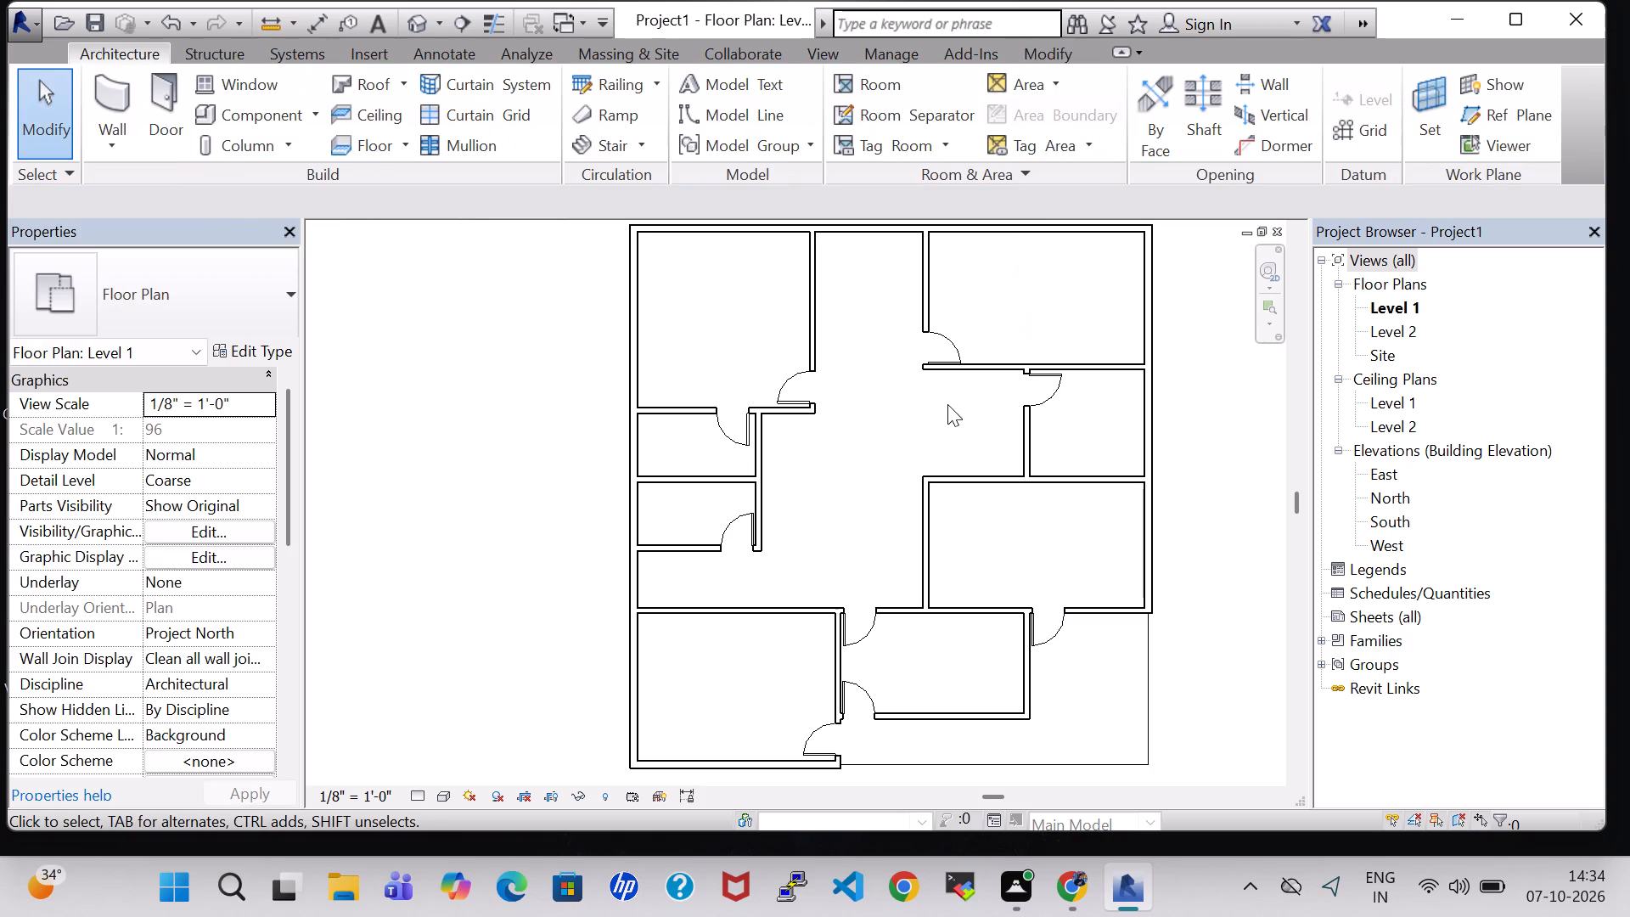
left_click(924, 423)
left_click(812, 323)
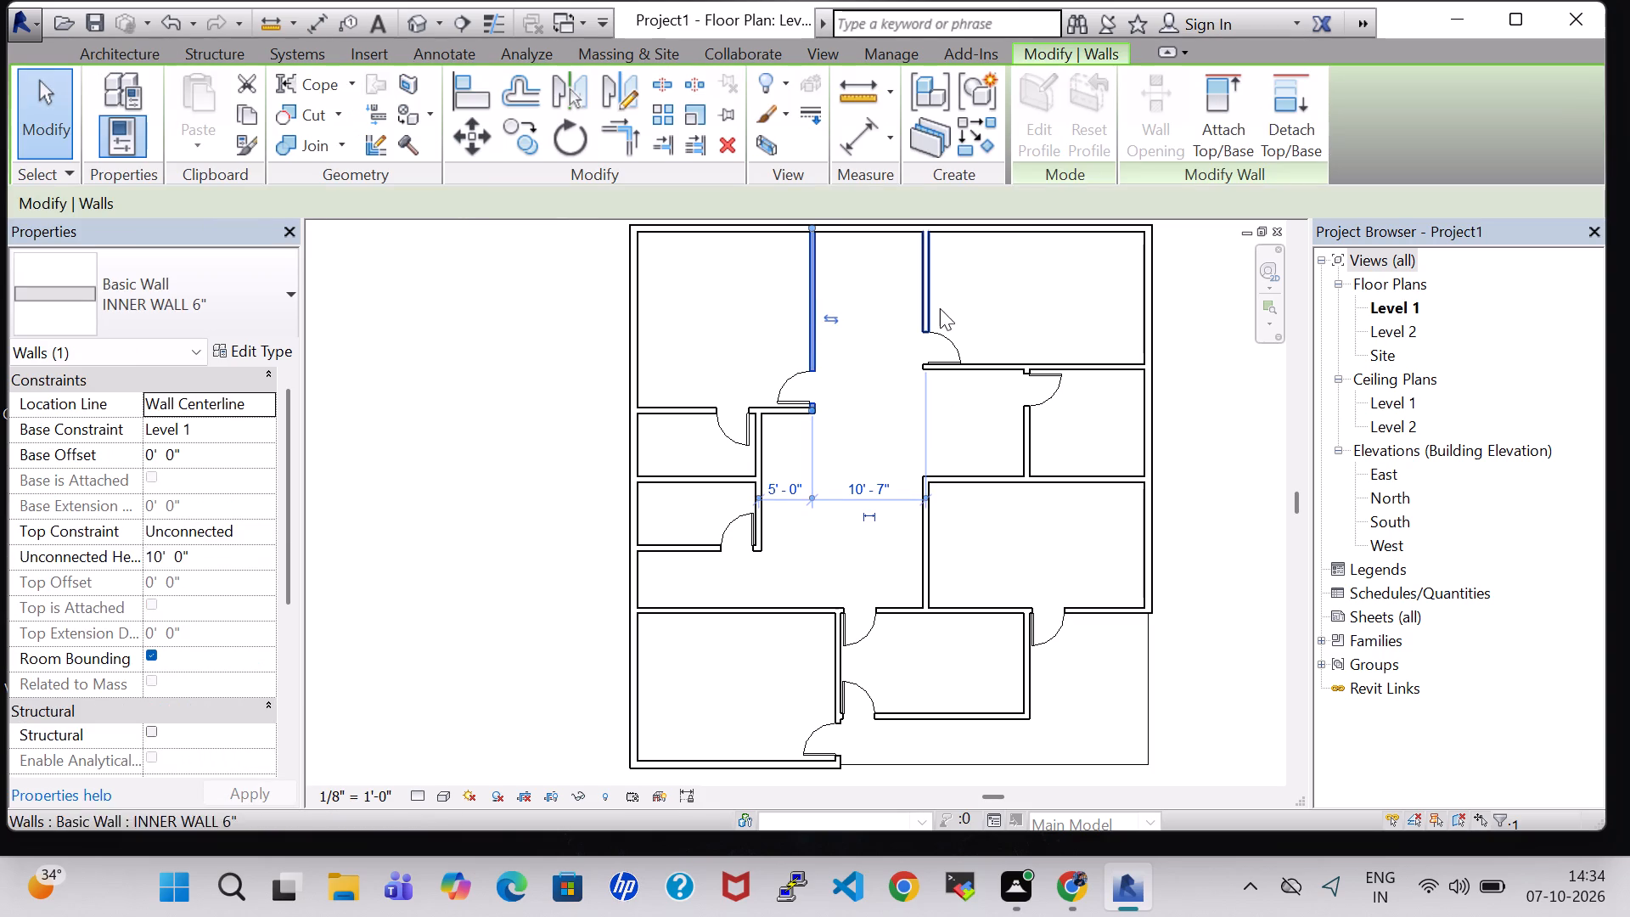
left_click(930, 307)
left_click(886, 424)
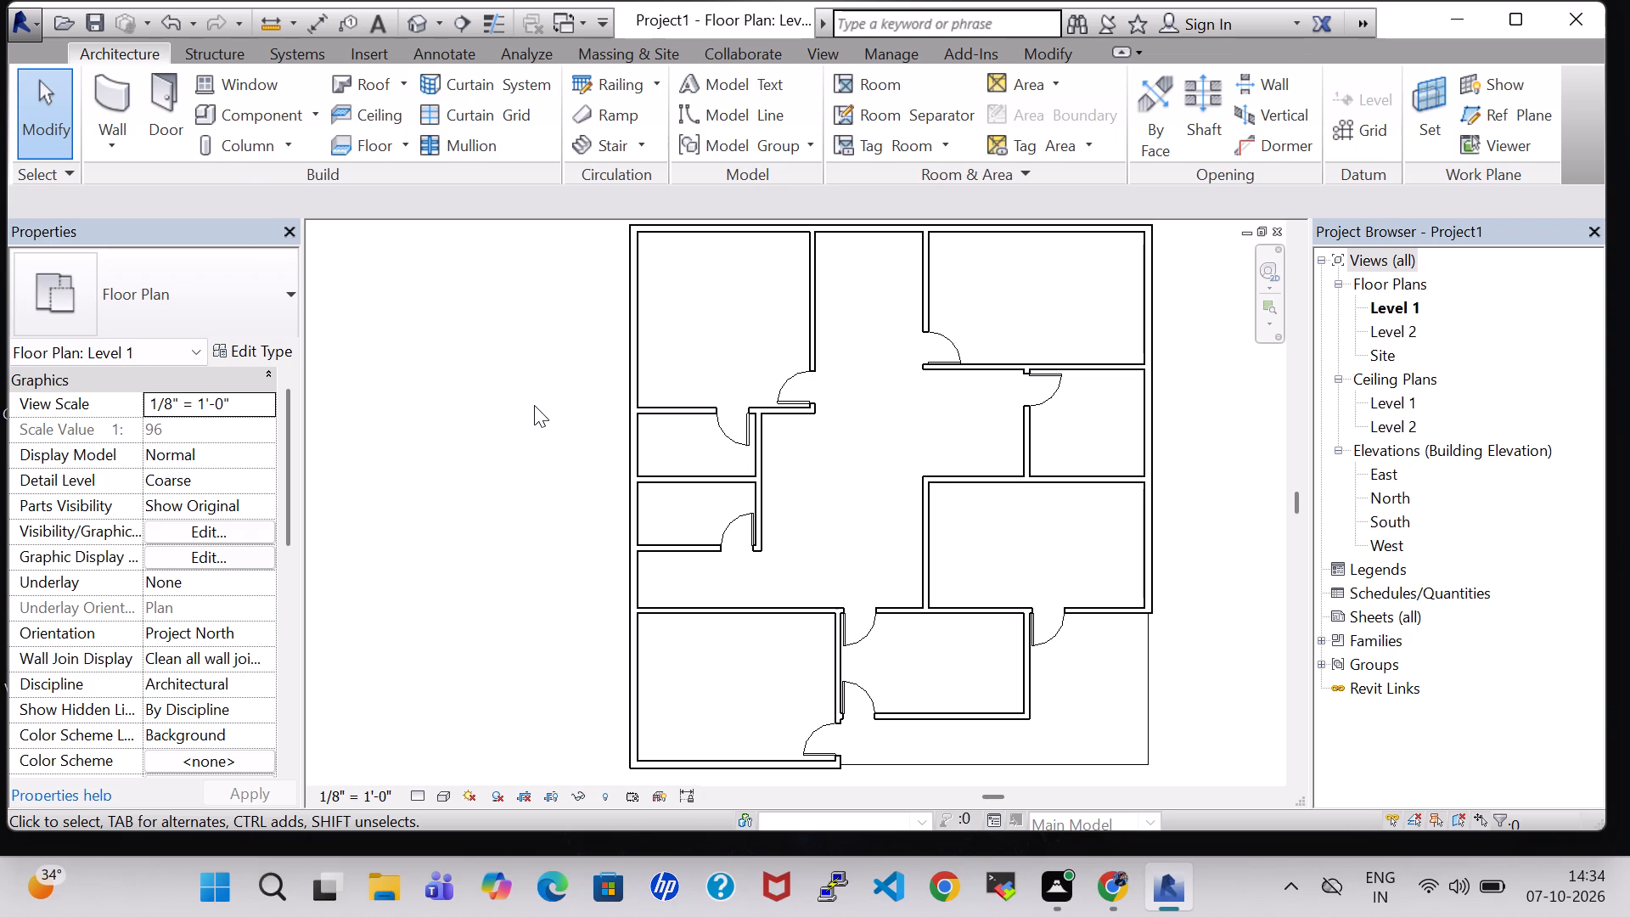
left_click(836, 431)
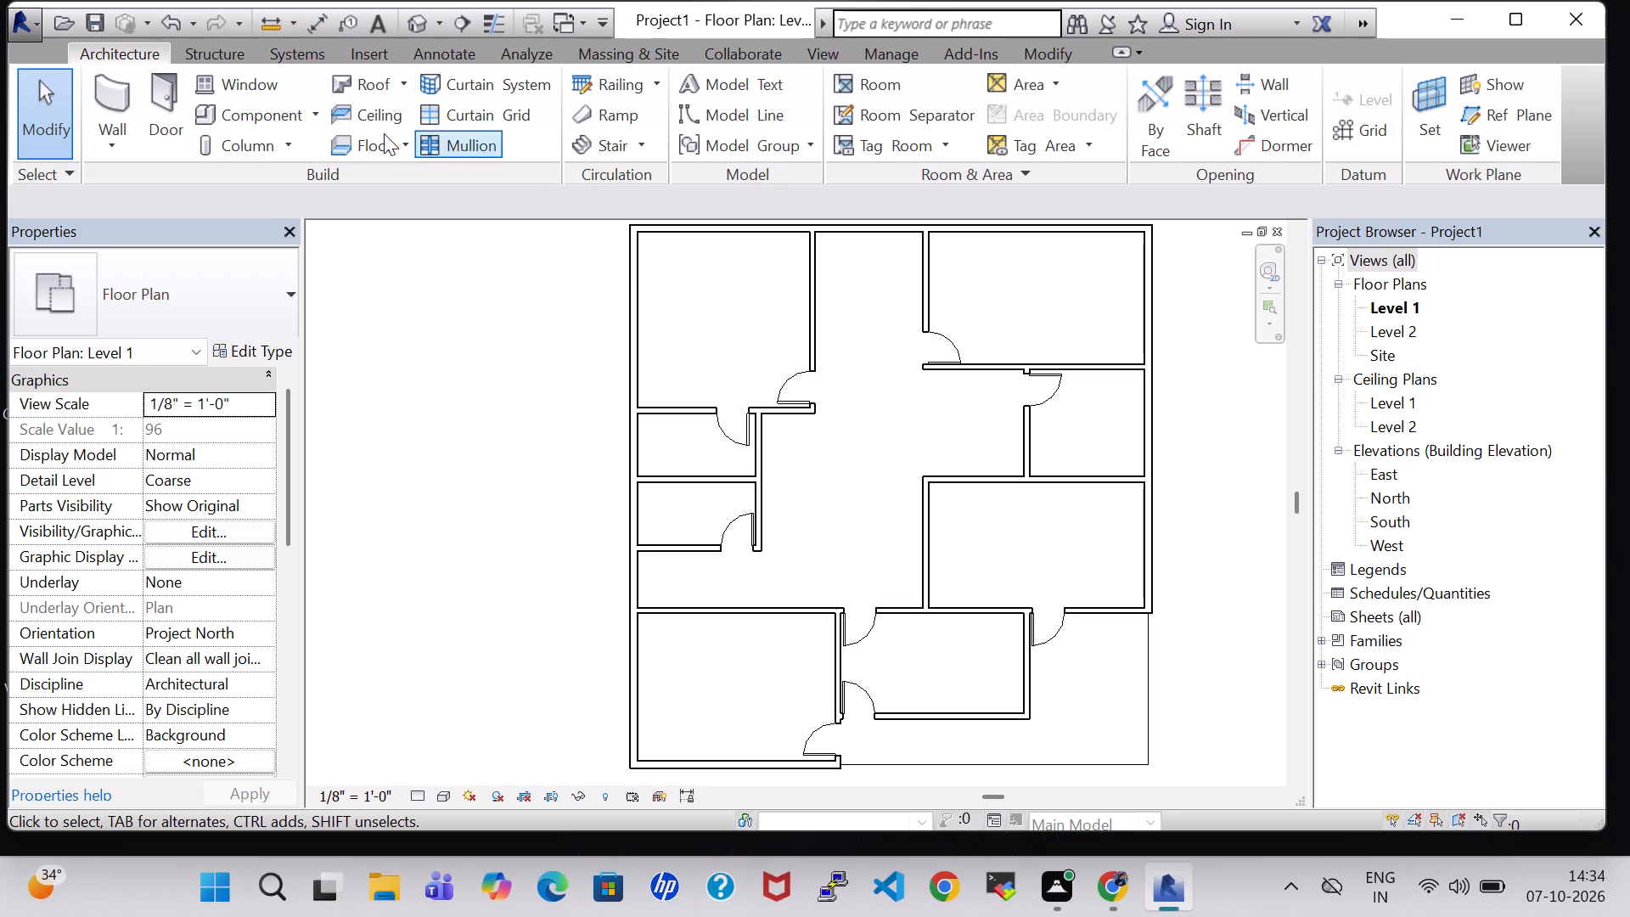
Load the Kitchenette - Medium component family from the US Imperial library's Specialty Equipment > Domestic folder.
left_click(270, 119)
left_click(1048, 112)
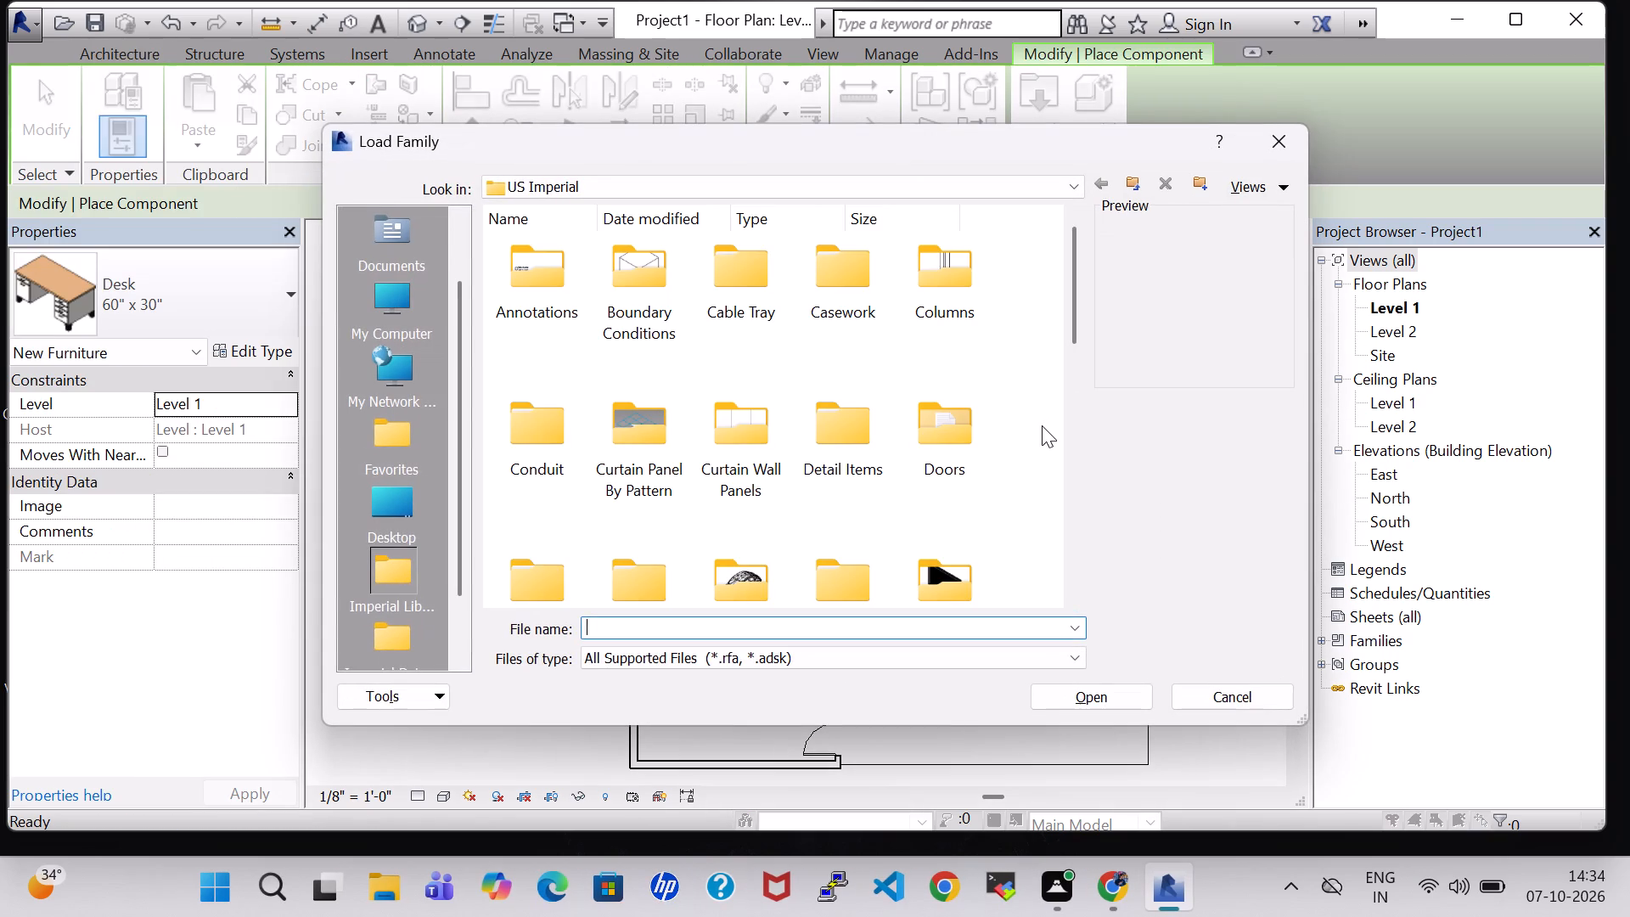
left_click(861, 418)
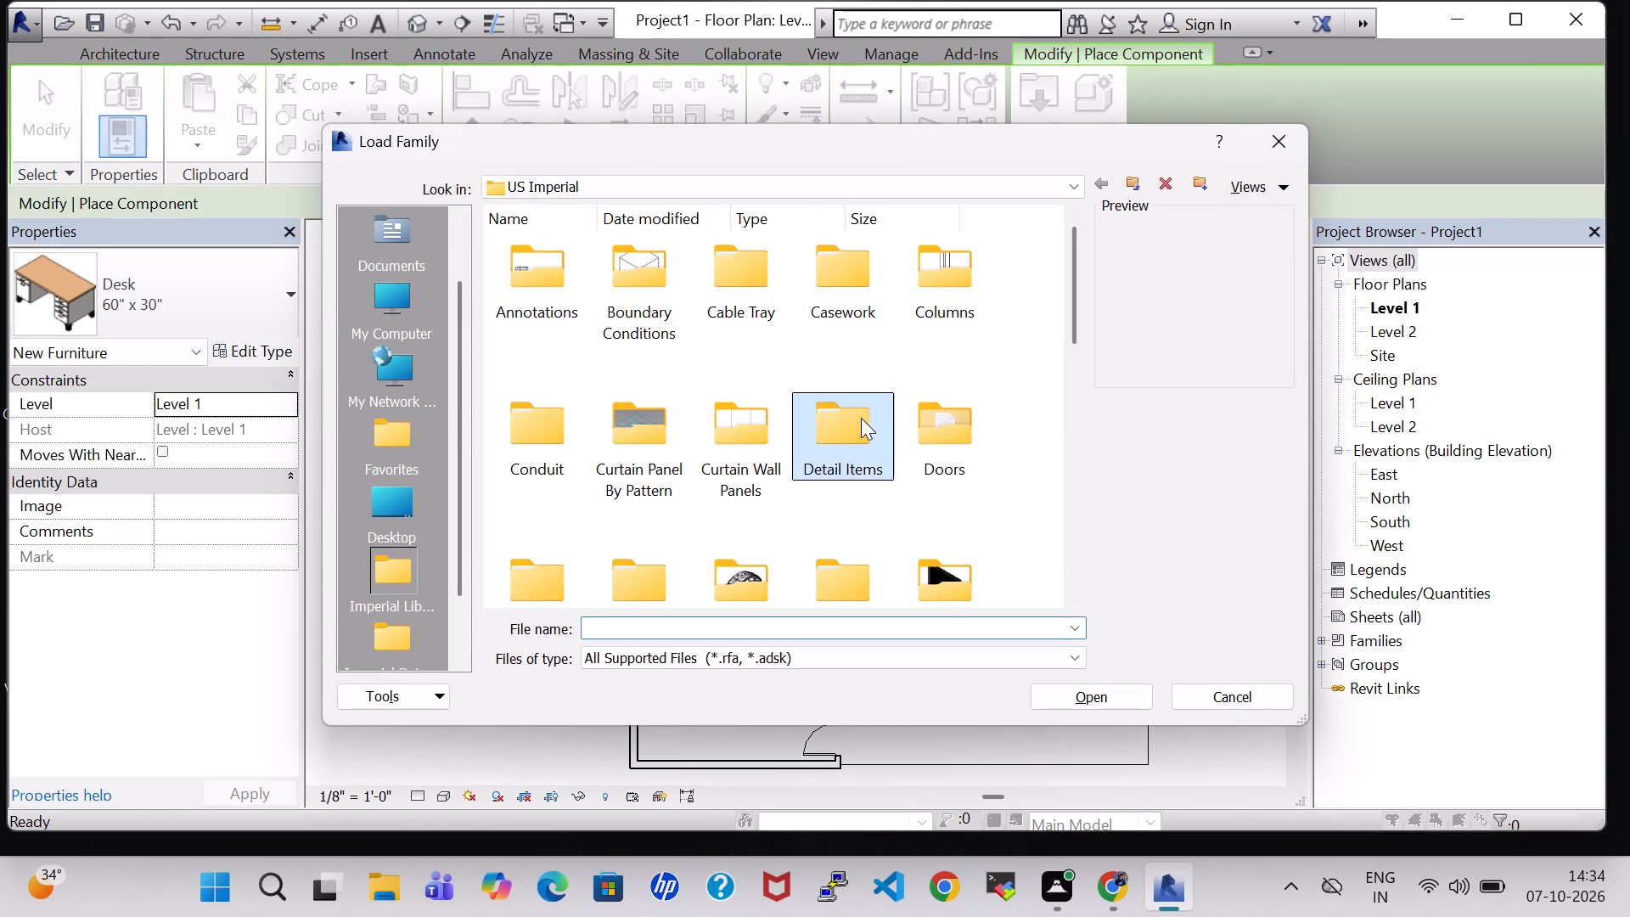
key("s")
double_click(645, 286)
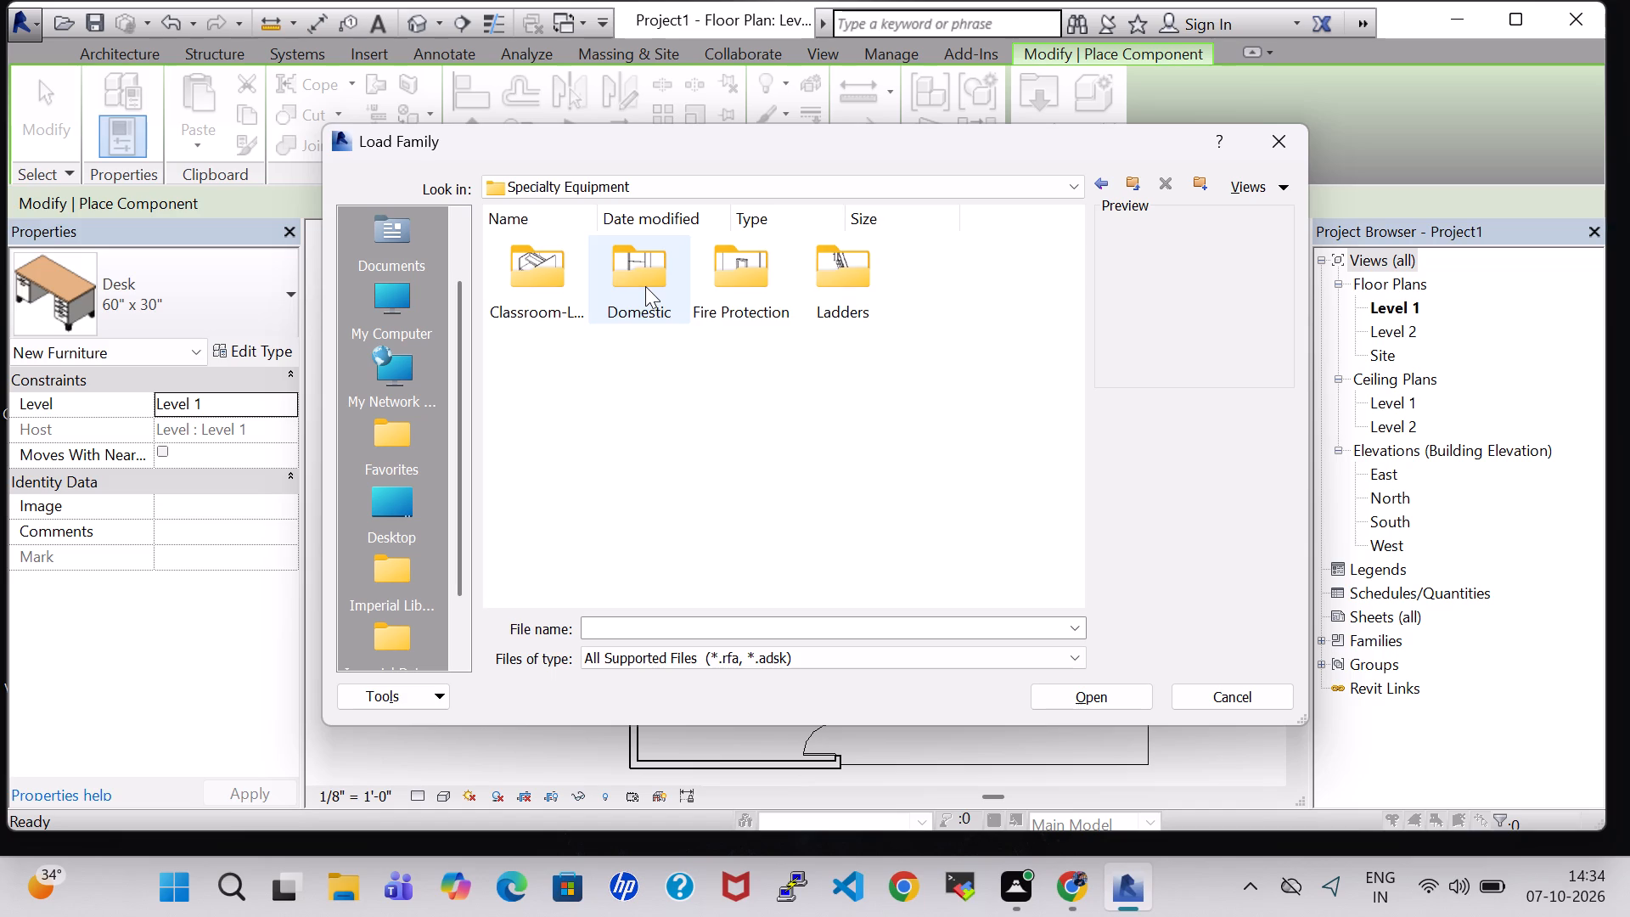
double_click(645, 287)
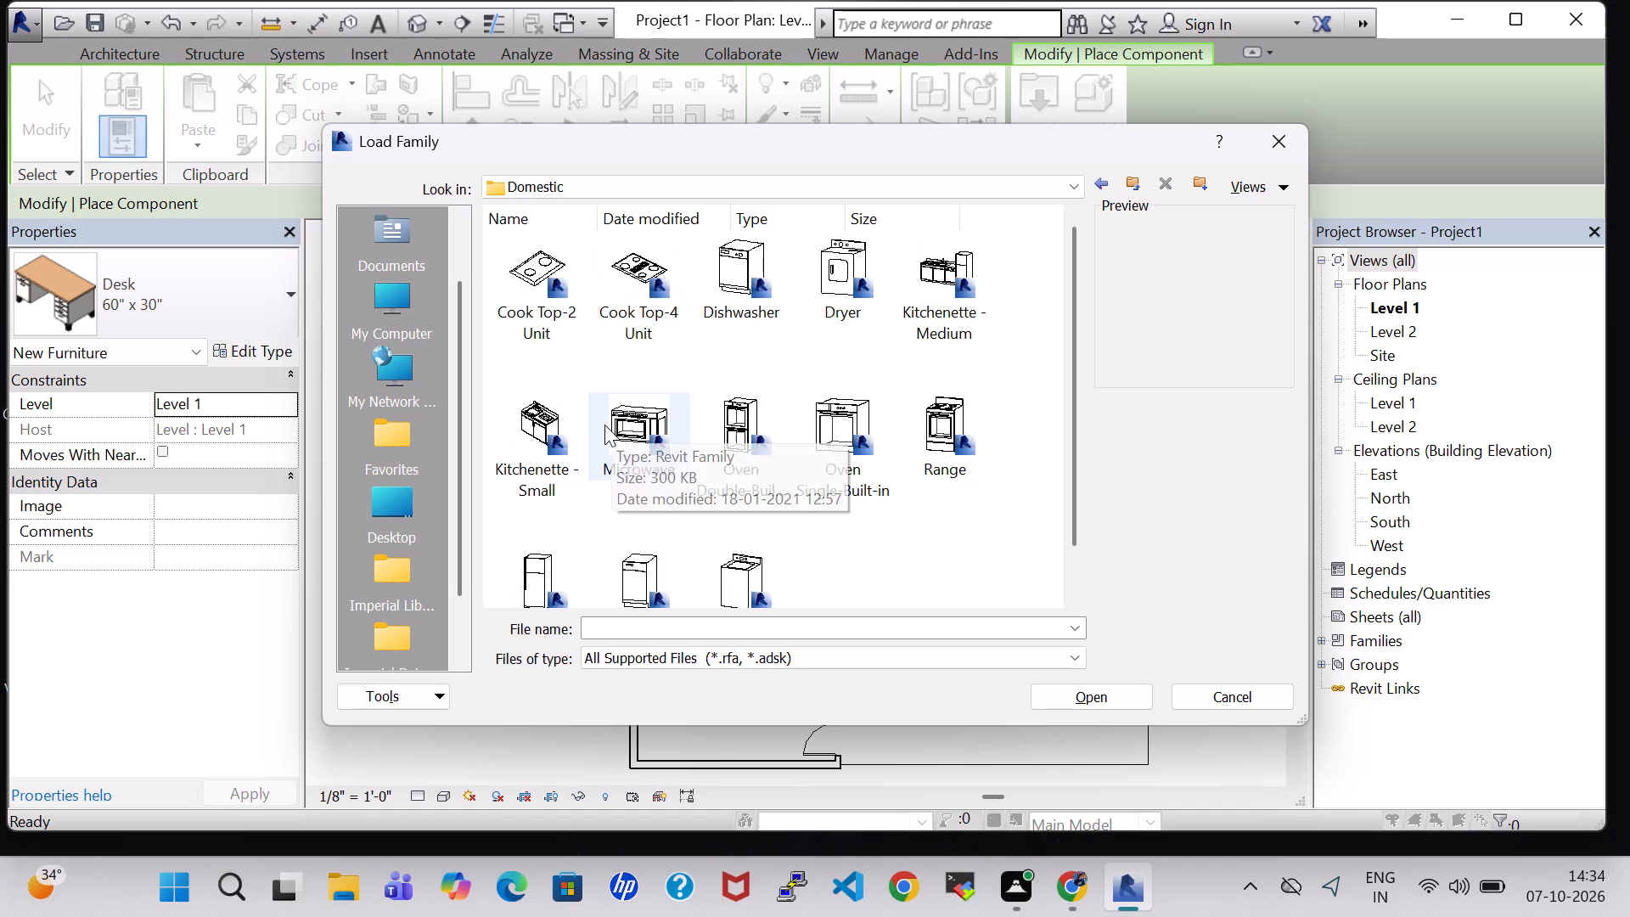
left_click(926, 304)
left_click(1073, 706)
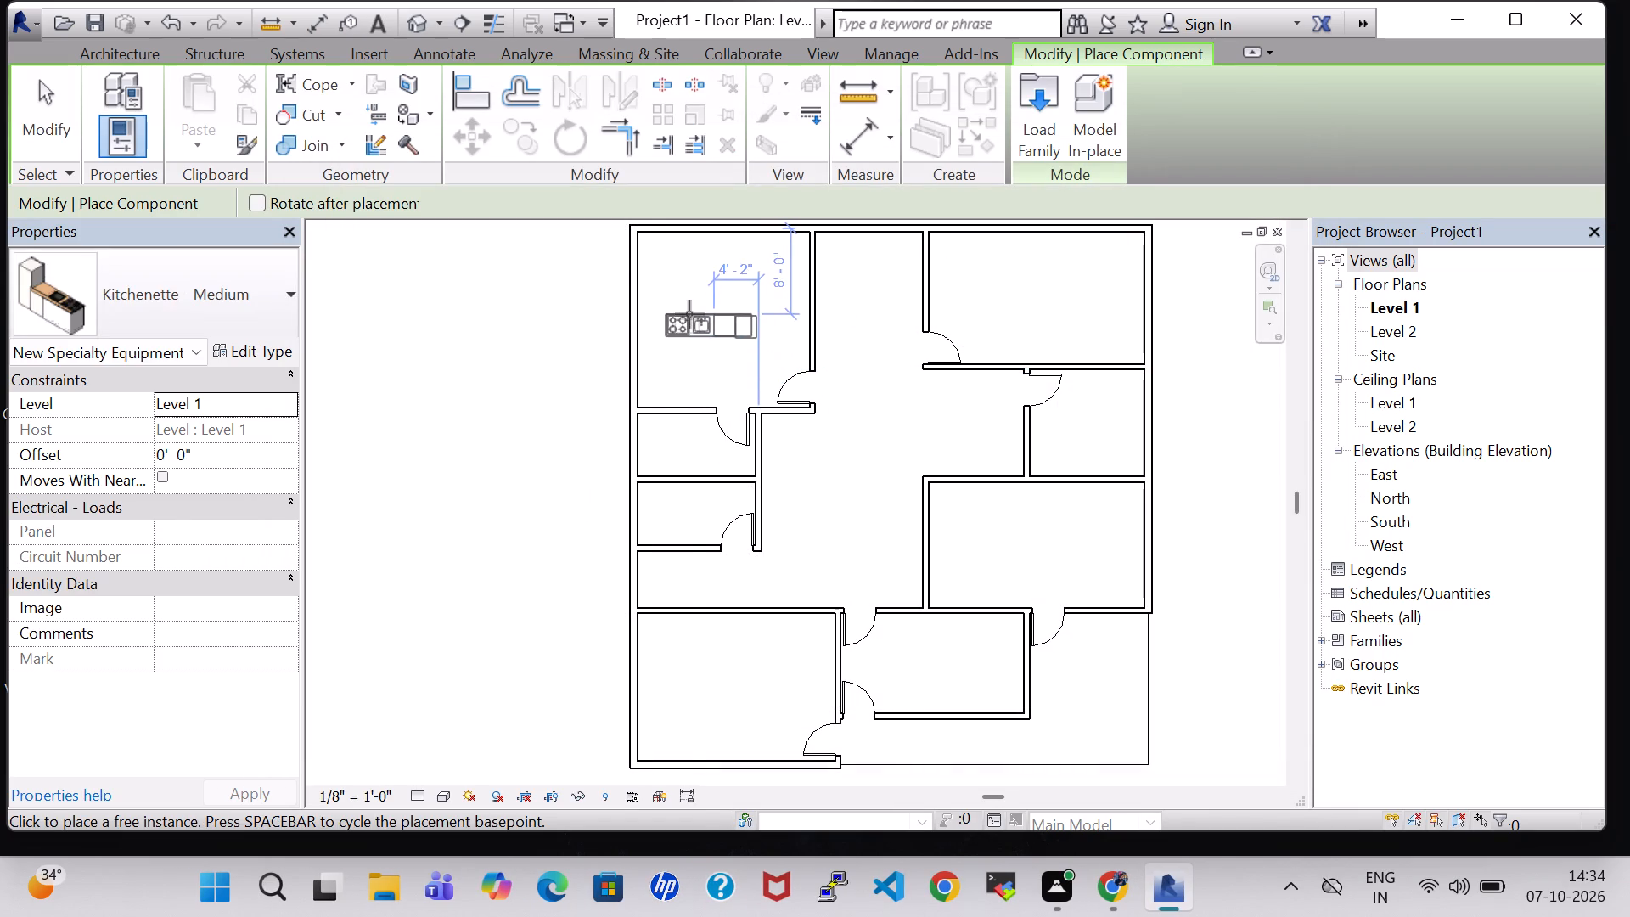
Place the Kitchenette - Medium vertically along the left outer wall in the top left room, with the cooktop at its lower end.
key("space")
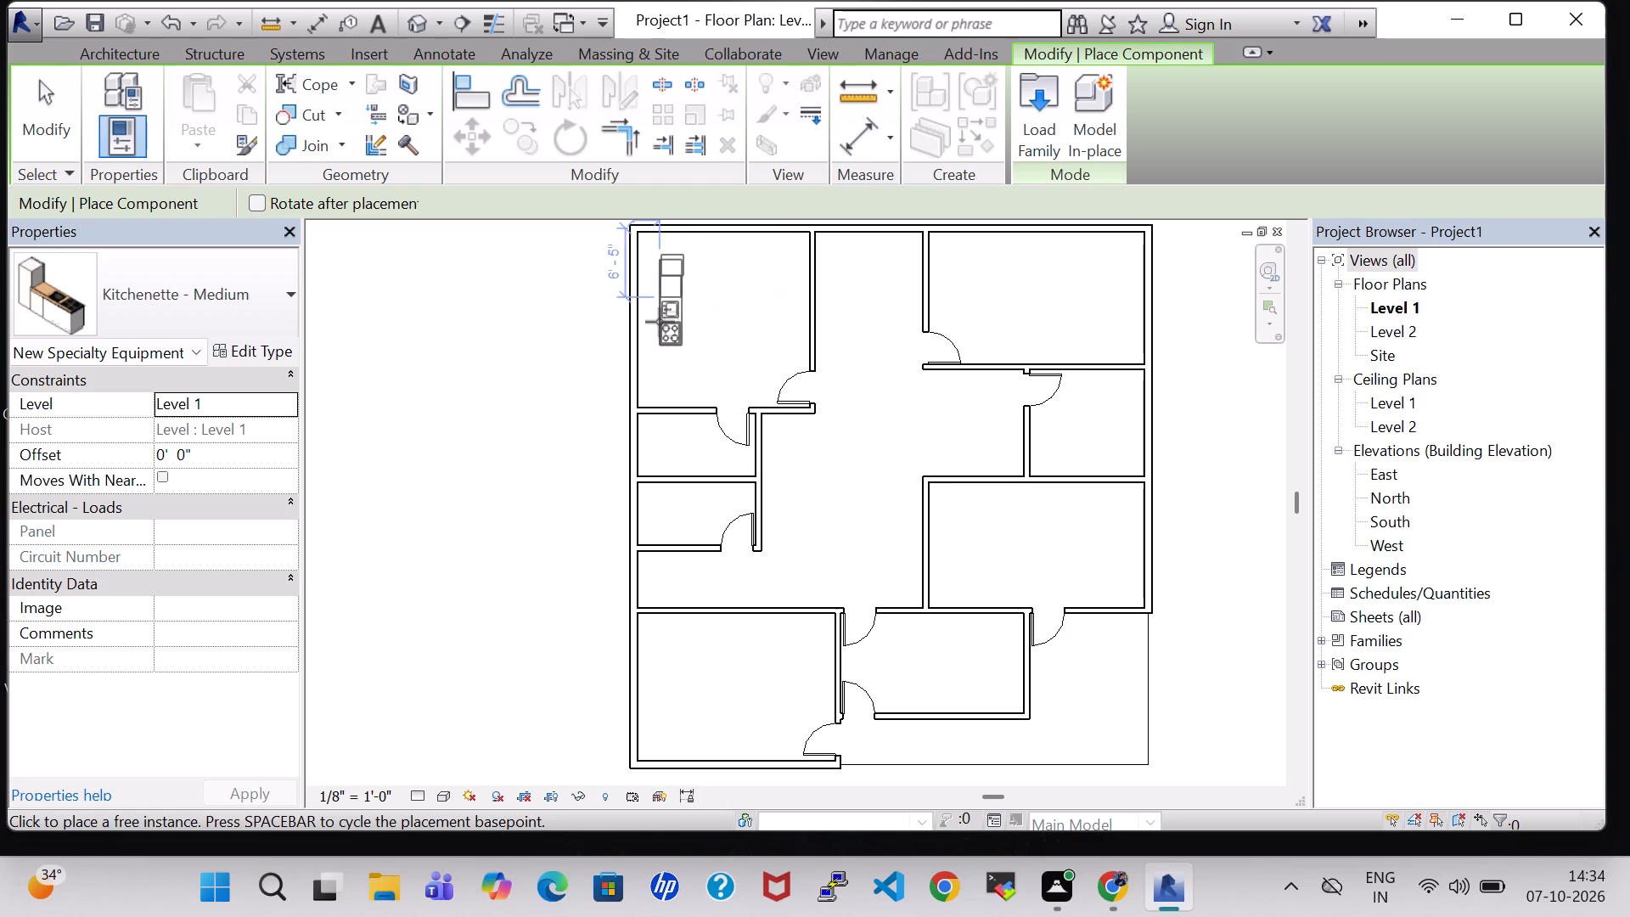
left_click(641, 363)
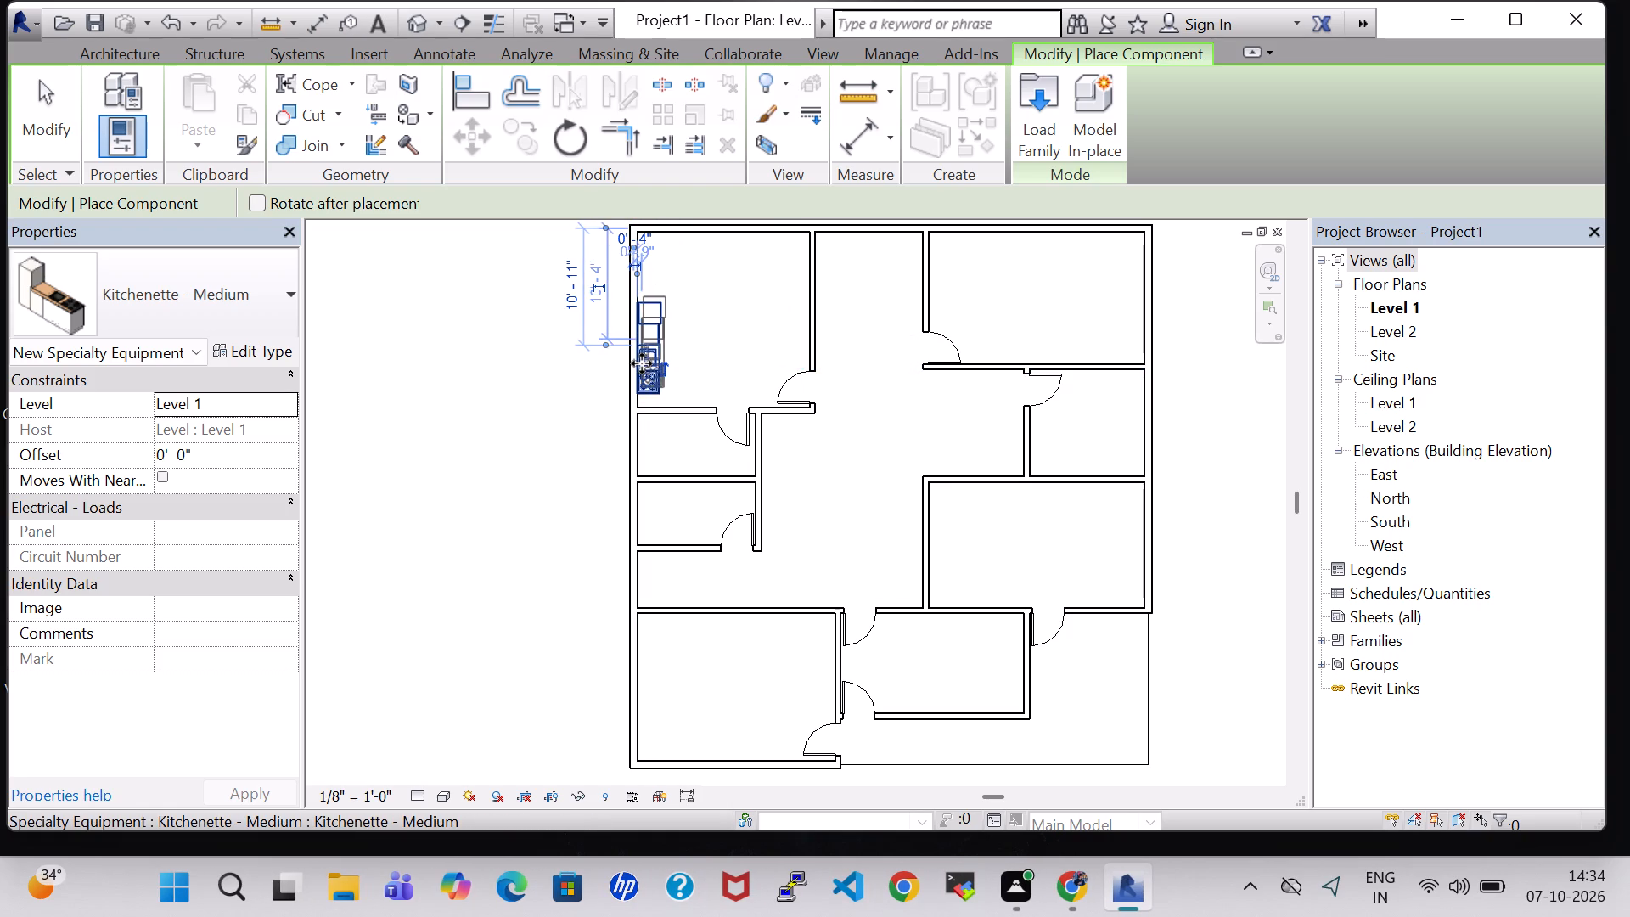
key("Escape")
key("Escape")
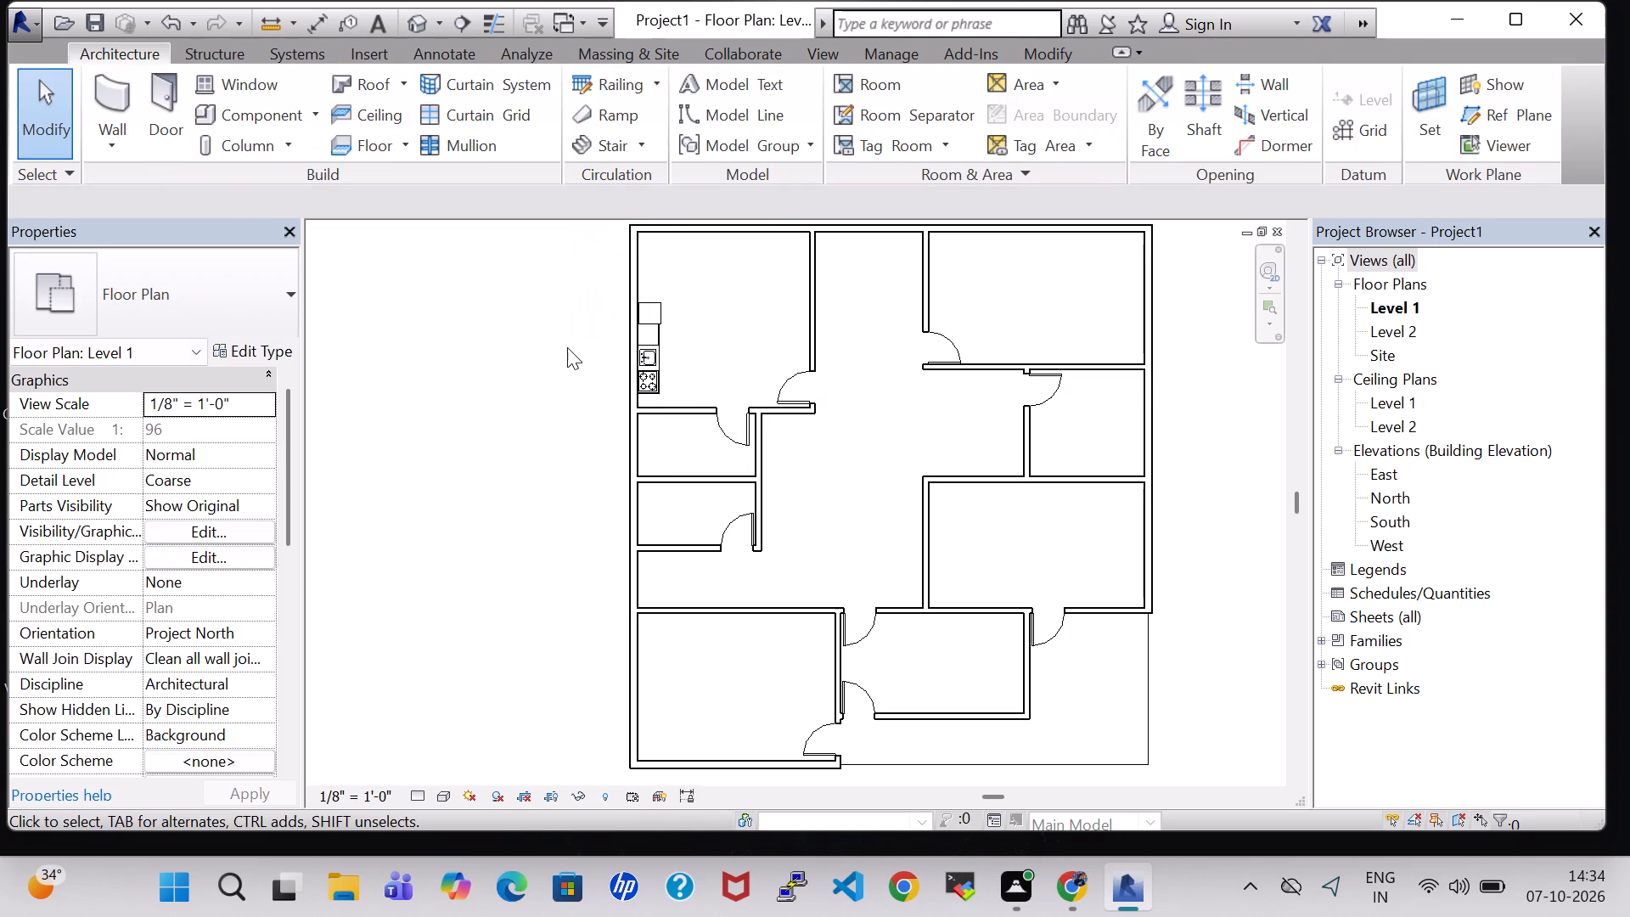
Nudge the kitchenette one increment to the right, away from the left outer wall.
left_click(565, 347)
left_click(644, 354)
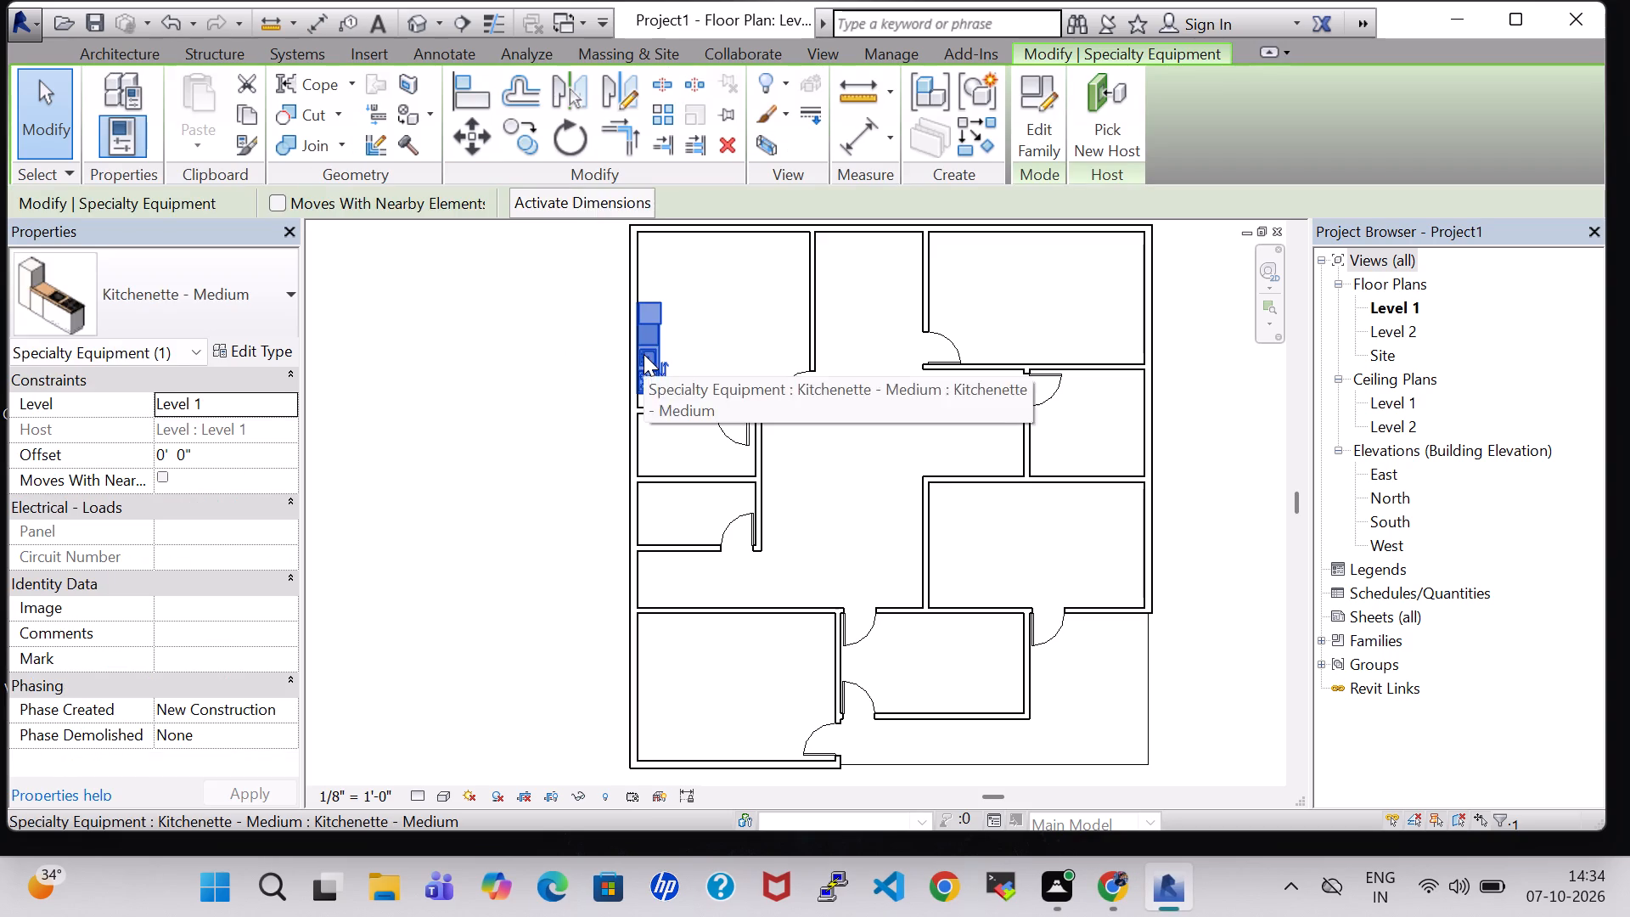
key("Right")
left_click(541, 351)
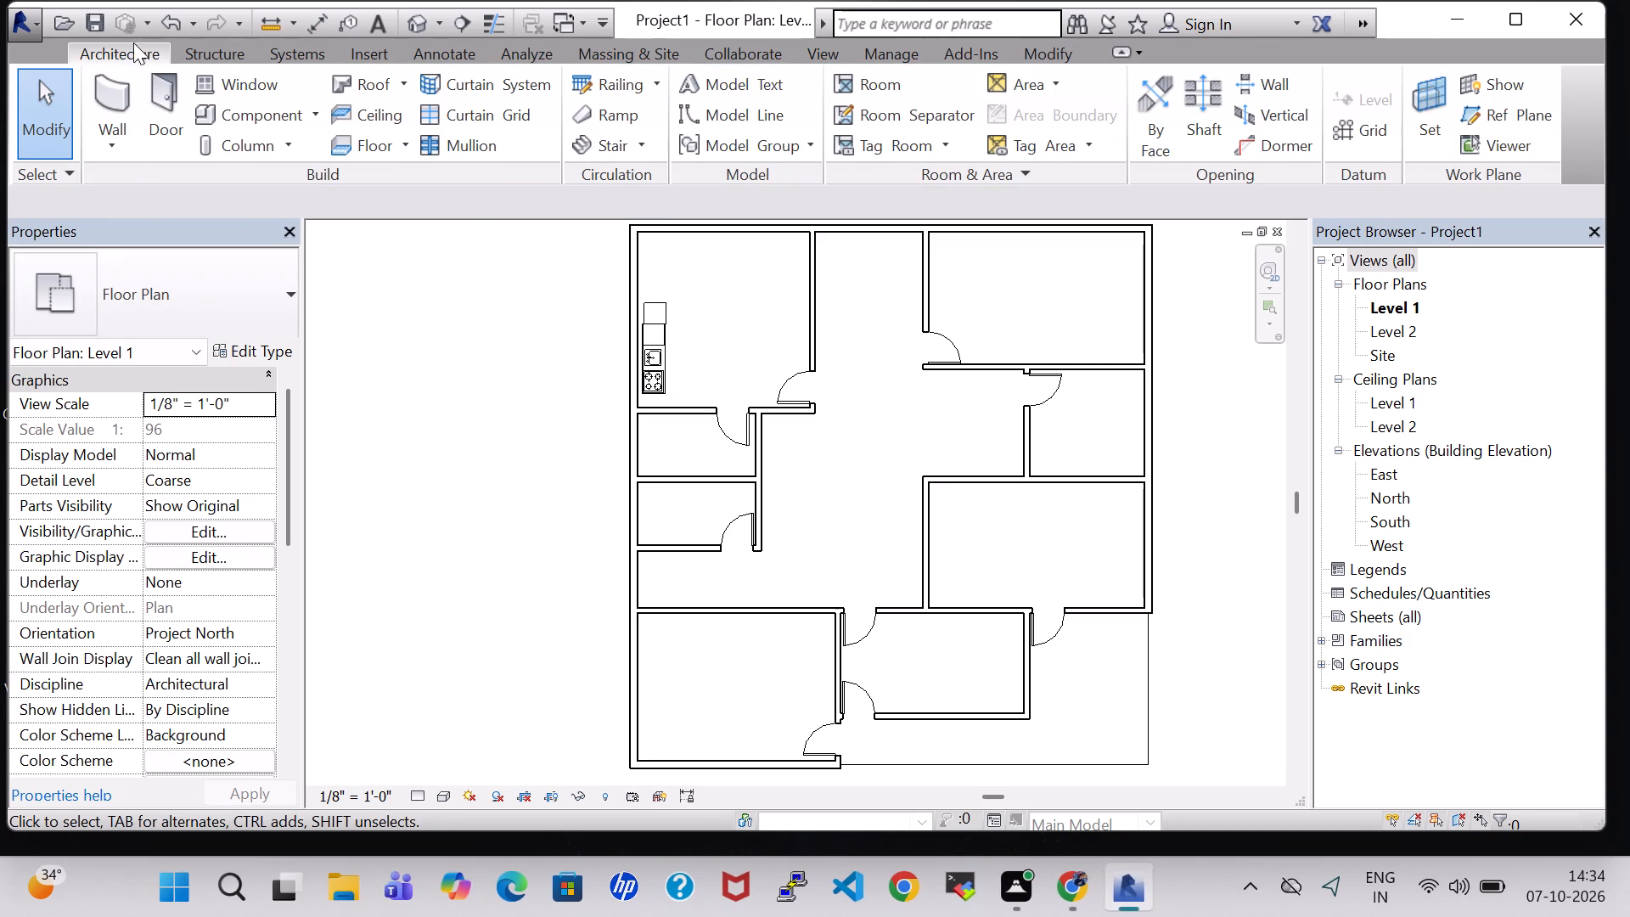
Place a Fixed 36" x 48" window in the top outer wall of the top left room, centred 8'-4" from each side.
left_click(232, 89)
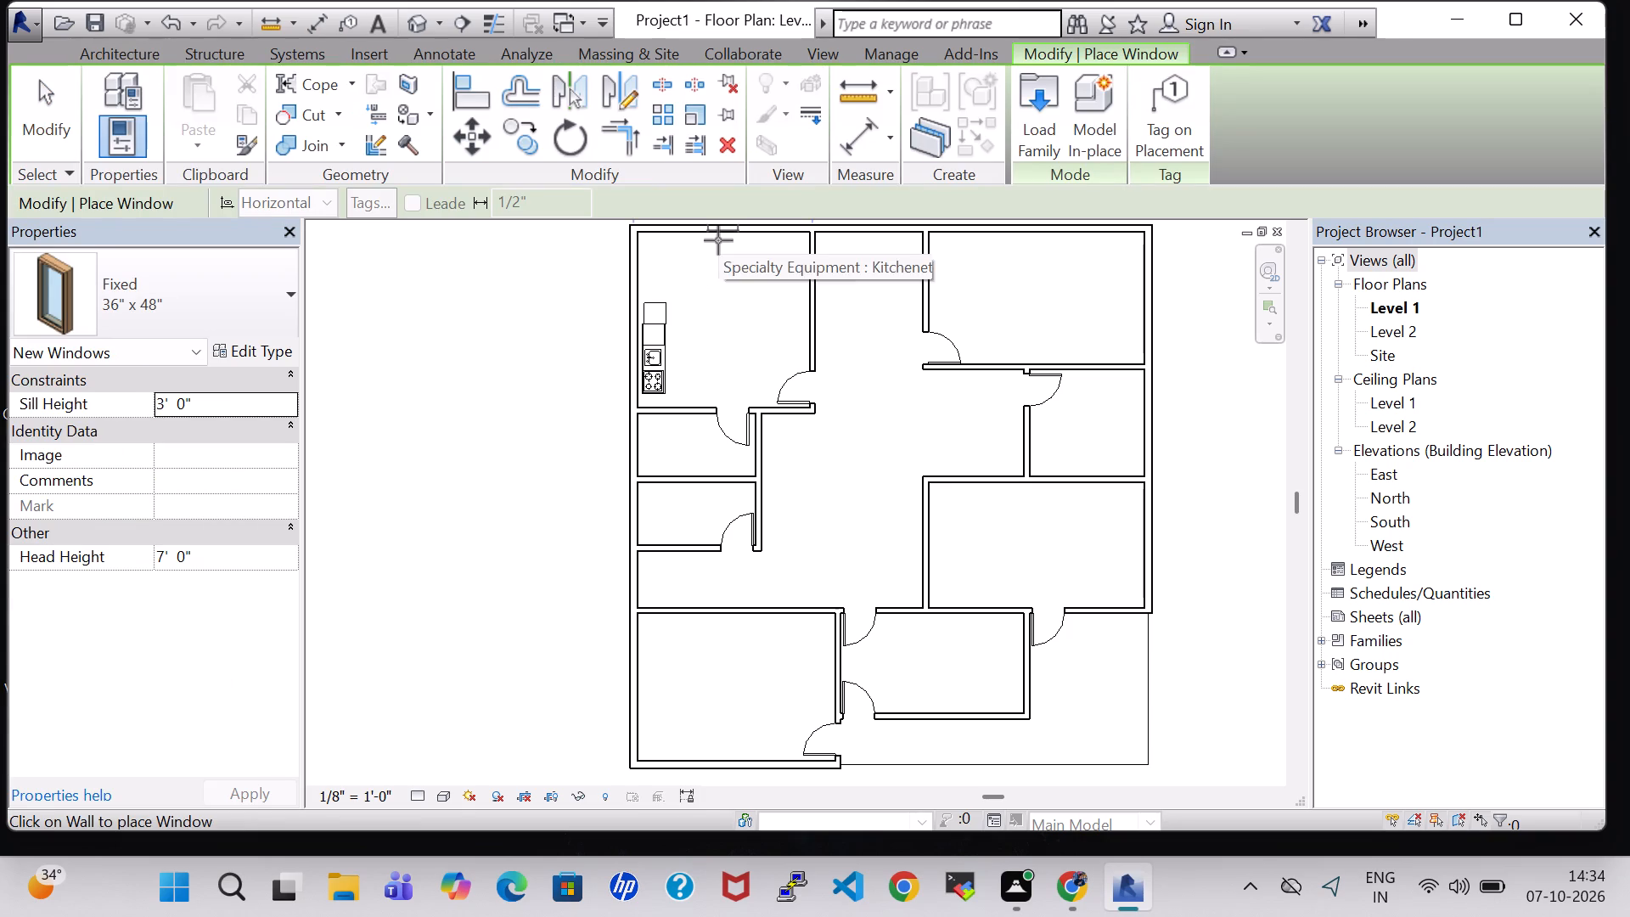
left_click(718, 240)
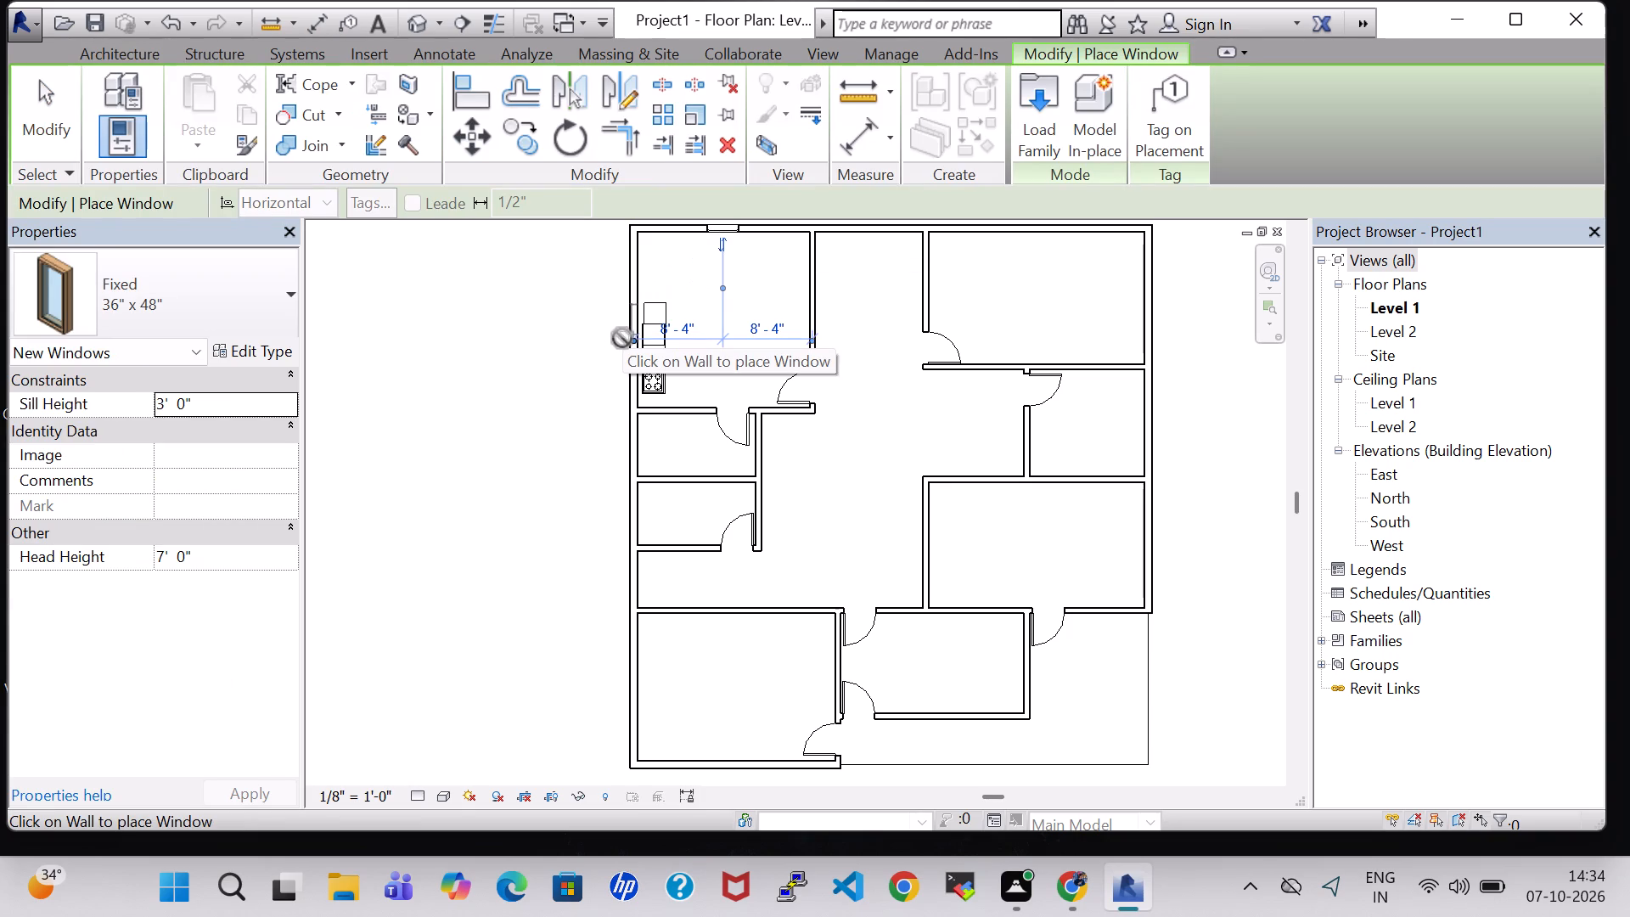
Place a Fixed 36" x 48" window in the left outer wall behind the kitchenette sink, 5'-5" above the room's bottom wall.
scroll(632, 322, "up", 7)
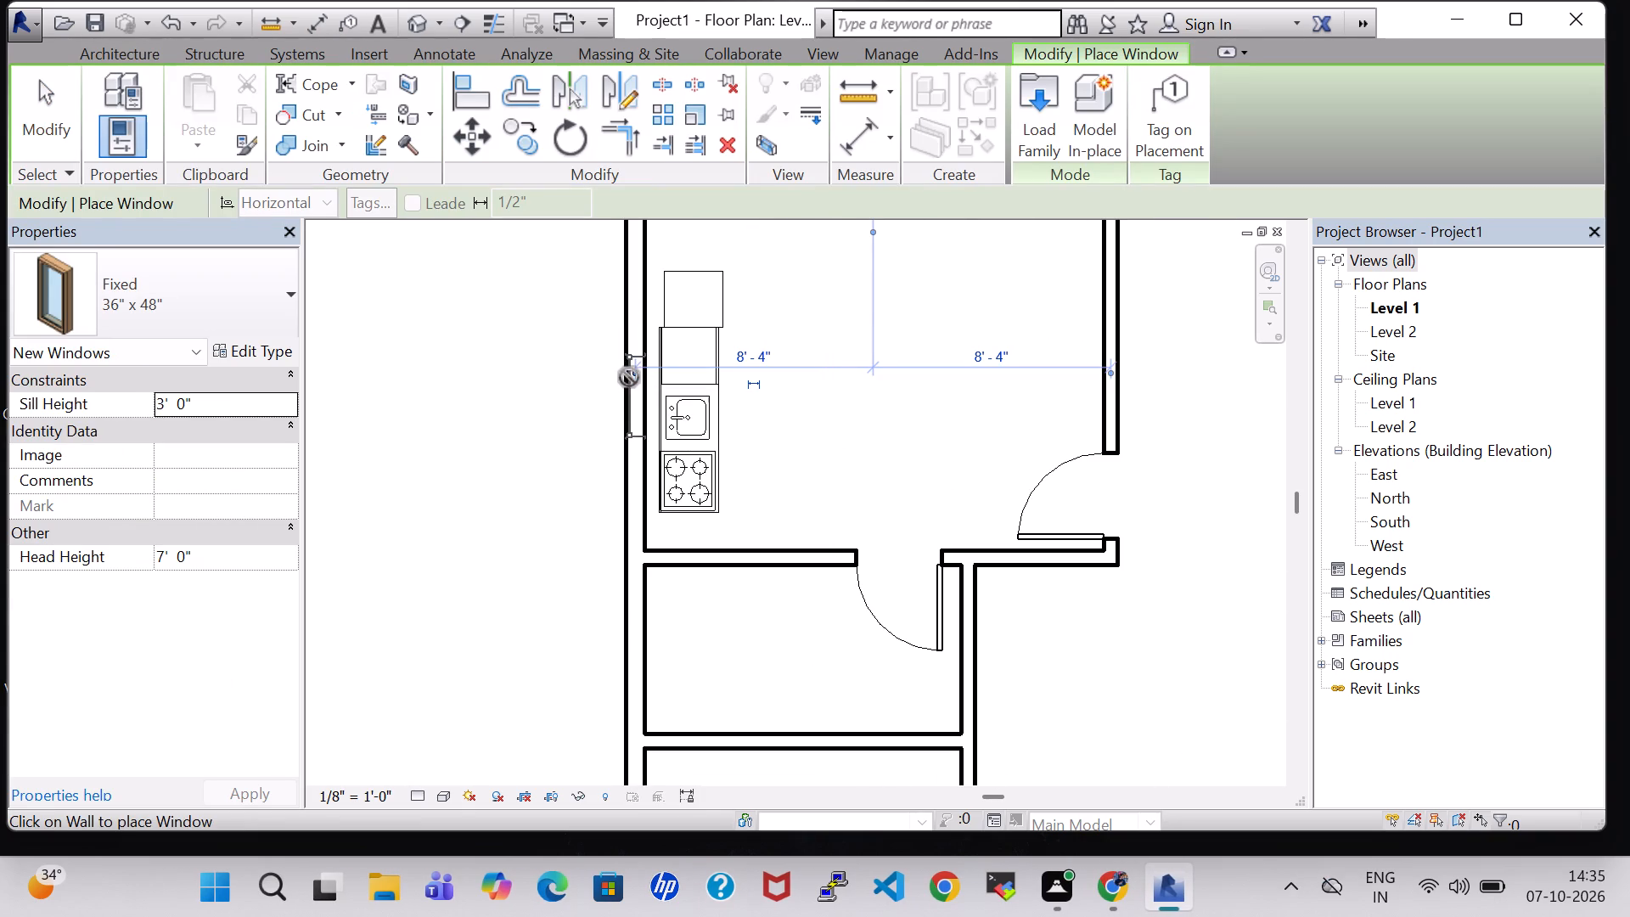
left_click(629, 377)
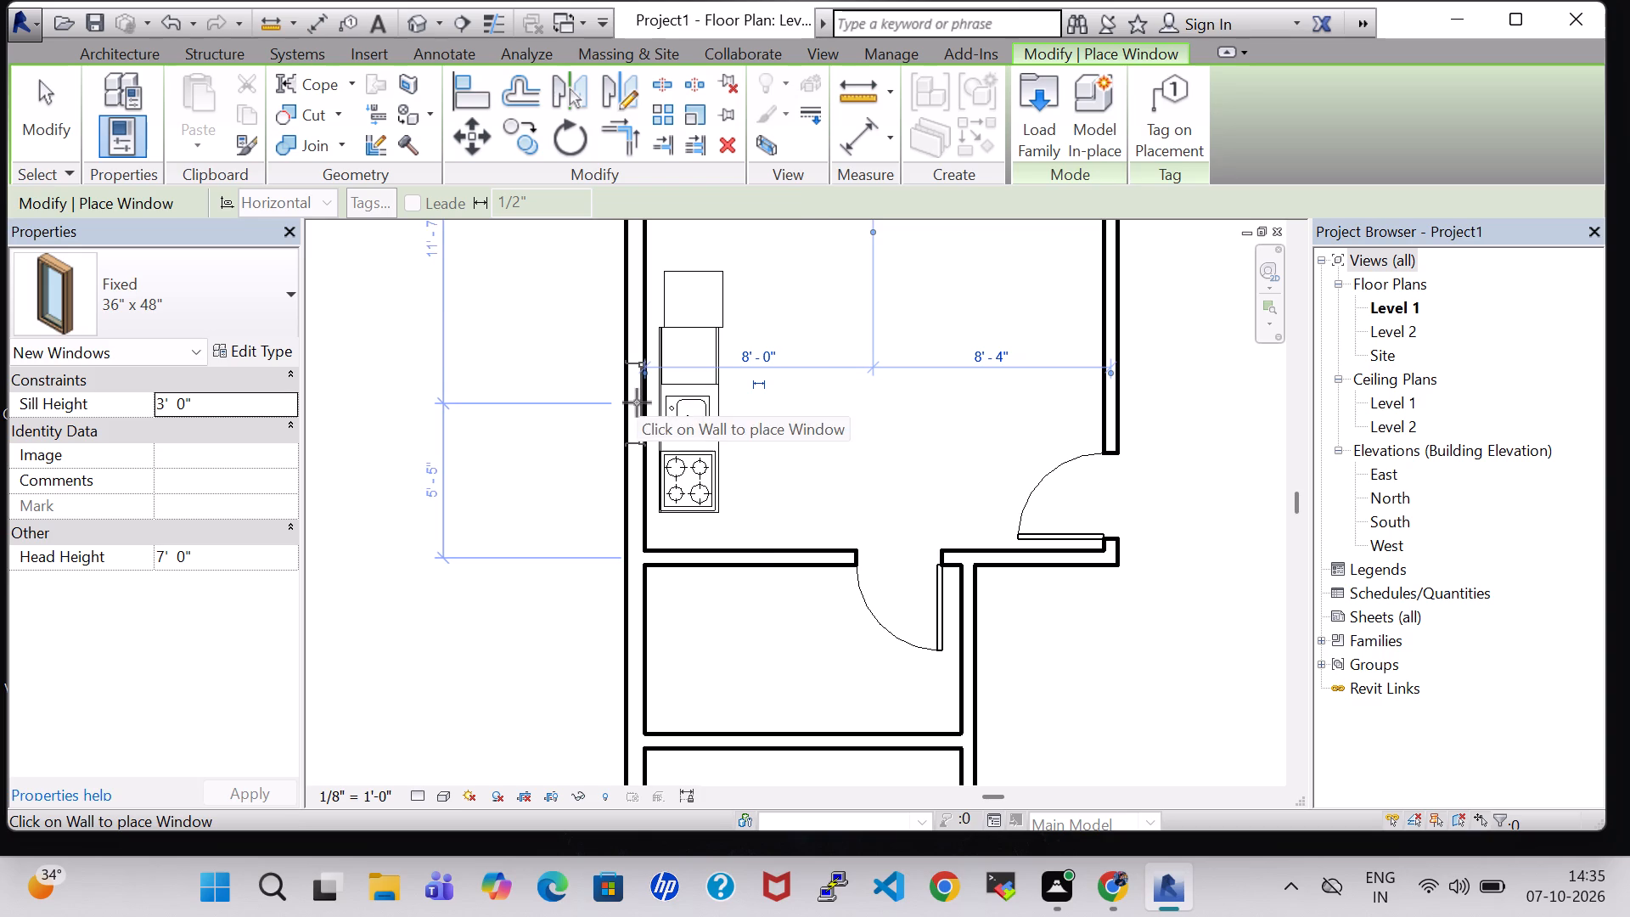
left_click(637, 402)
Place a Fixed 36" x 48" window in the left outer wall of the small room below the kitchen, 2'-7" above its bottom wall.
scroll(655, 385, "down", 2)
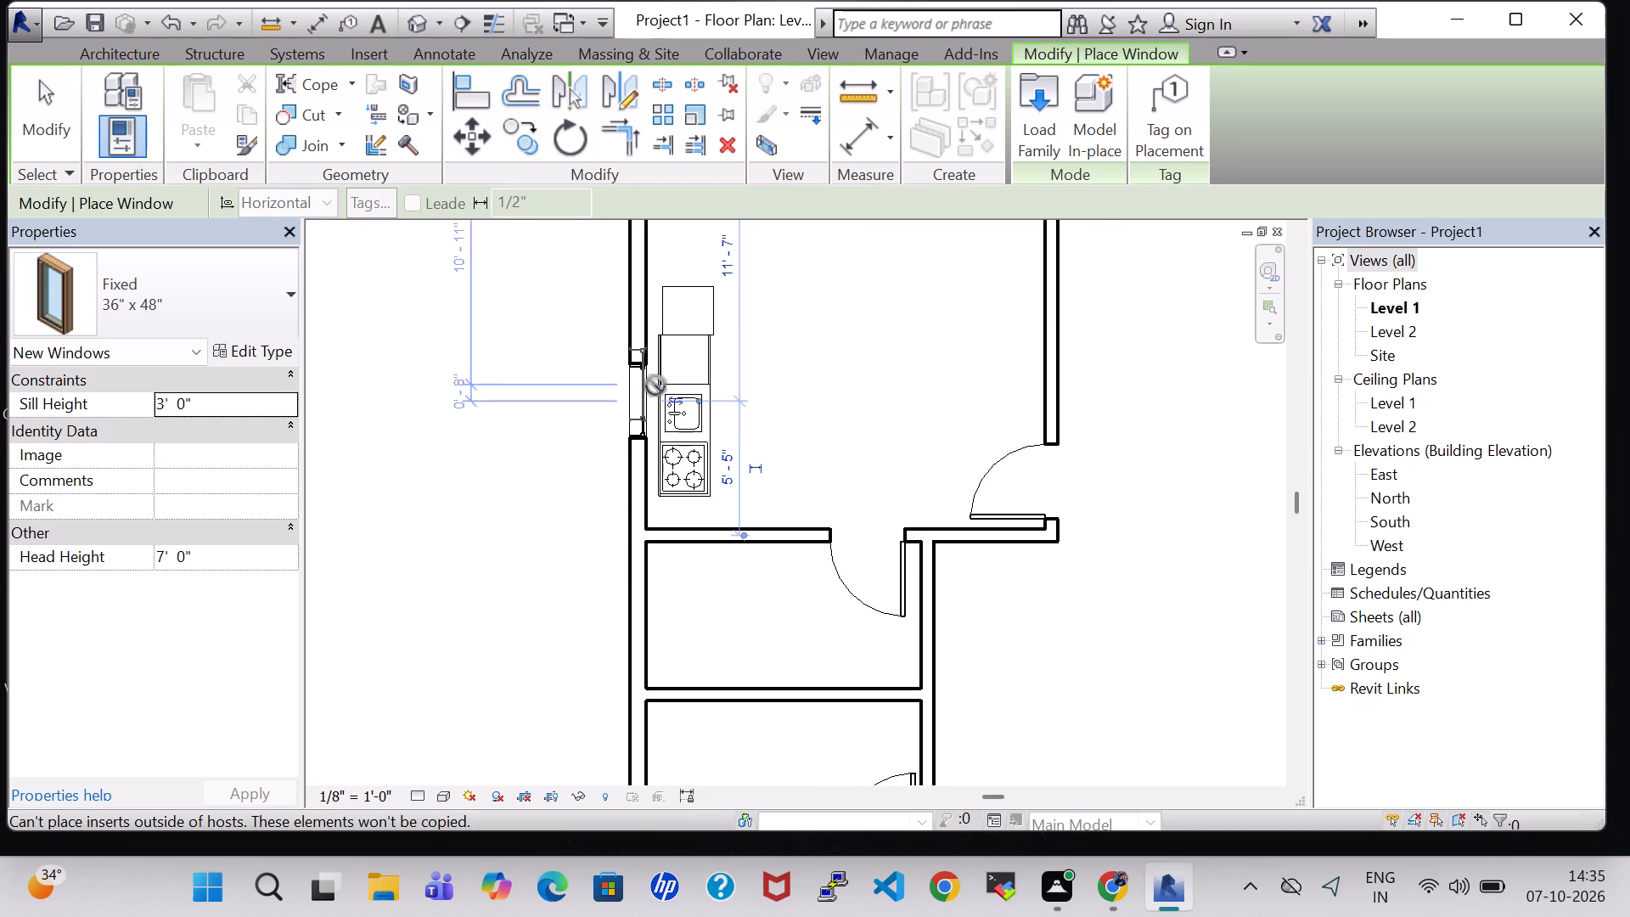
scroll(655, 385, "down", 1)
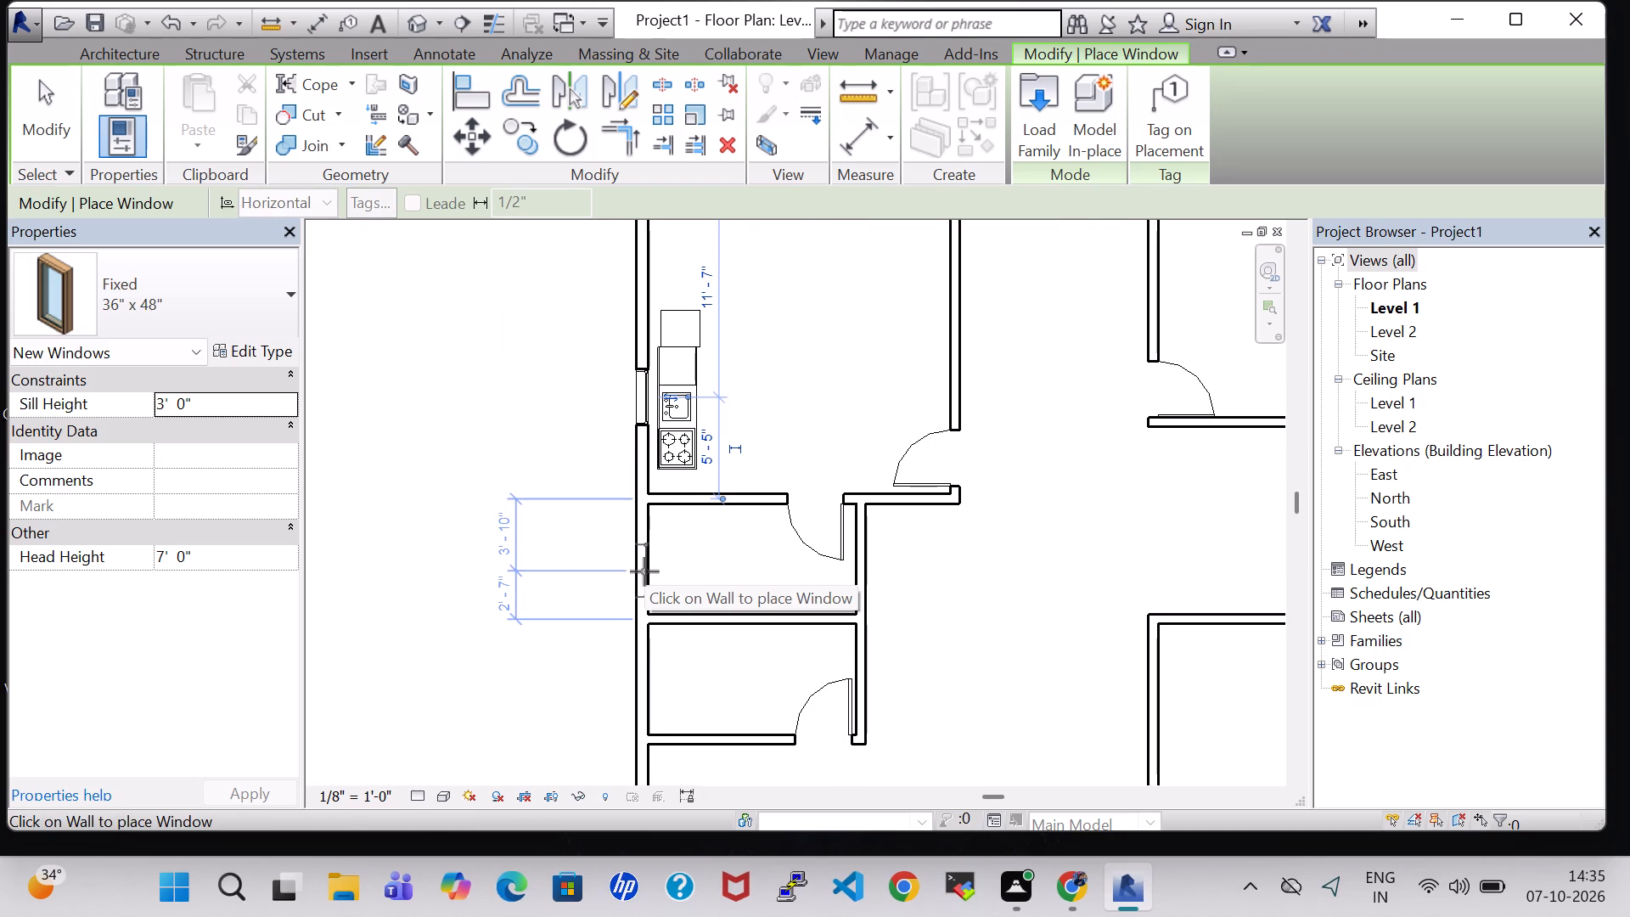
left_click(644, 571)
Place a Fixed 36" x 48" window in the left outer wall of the open passage just above the bottom left room.
scroll(685, 614, "down", 1)
middle_click_drag(706, 665, 771, 363)
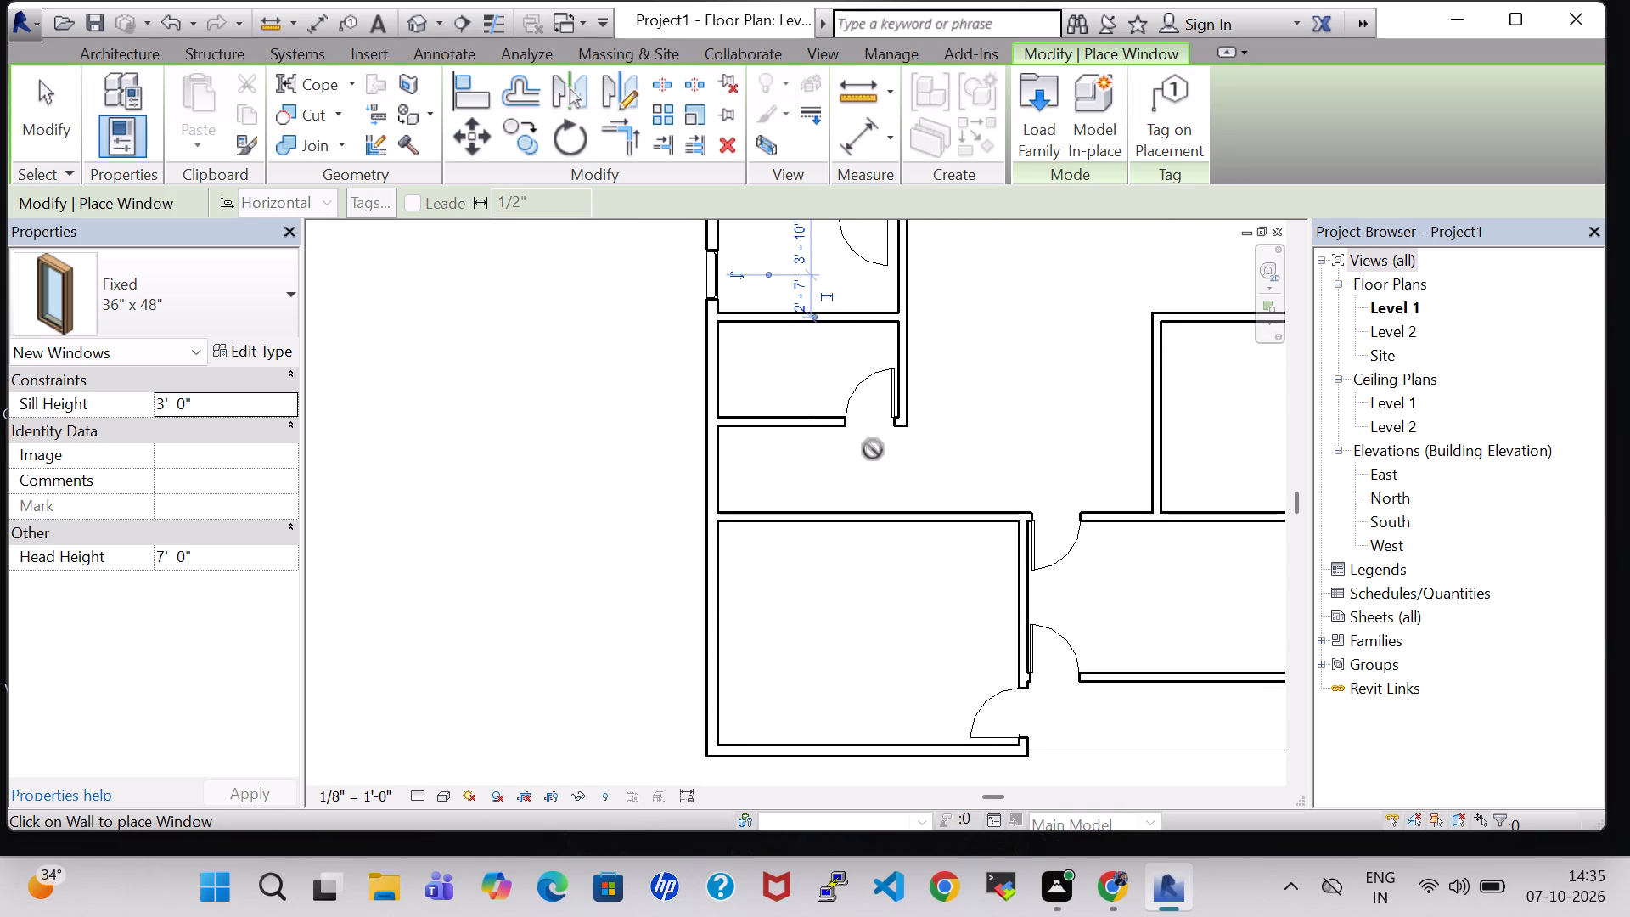
scroll(1027, 429, "down", 1)
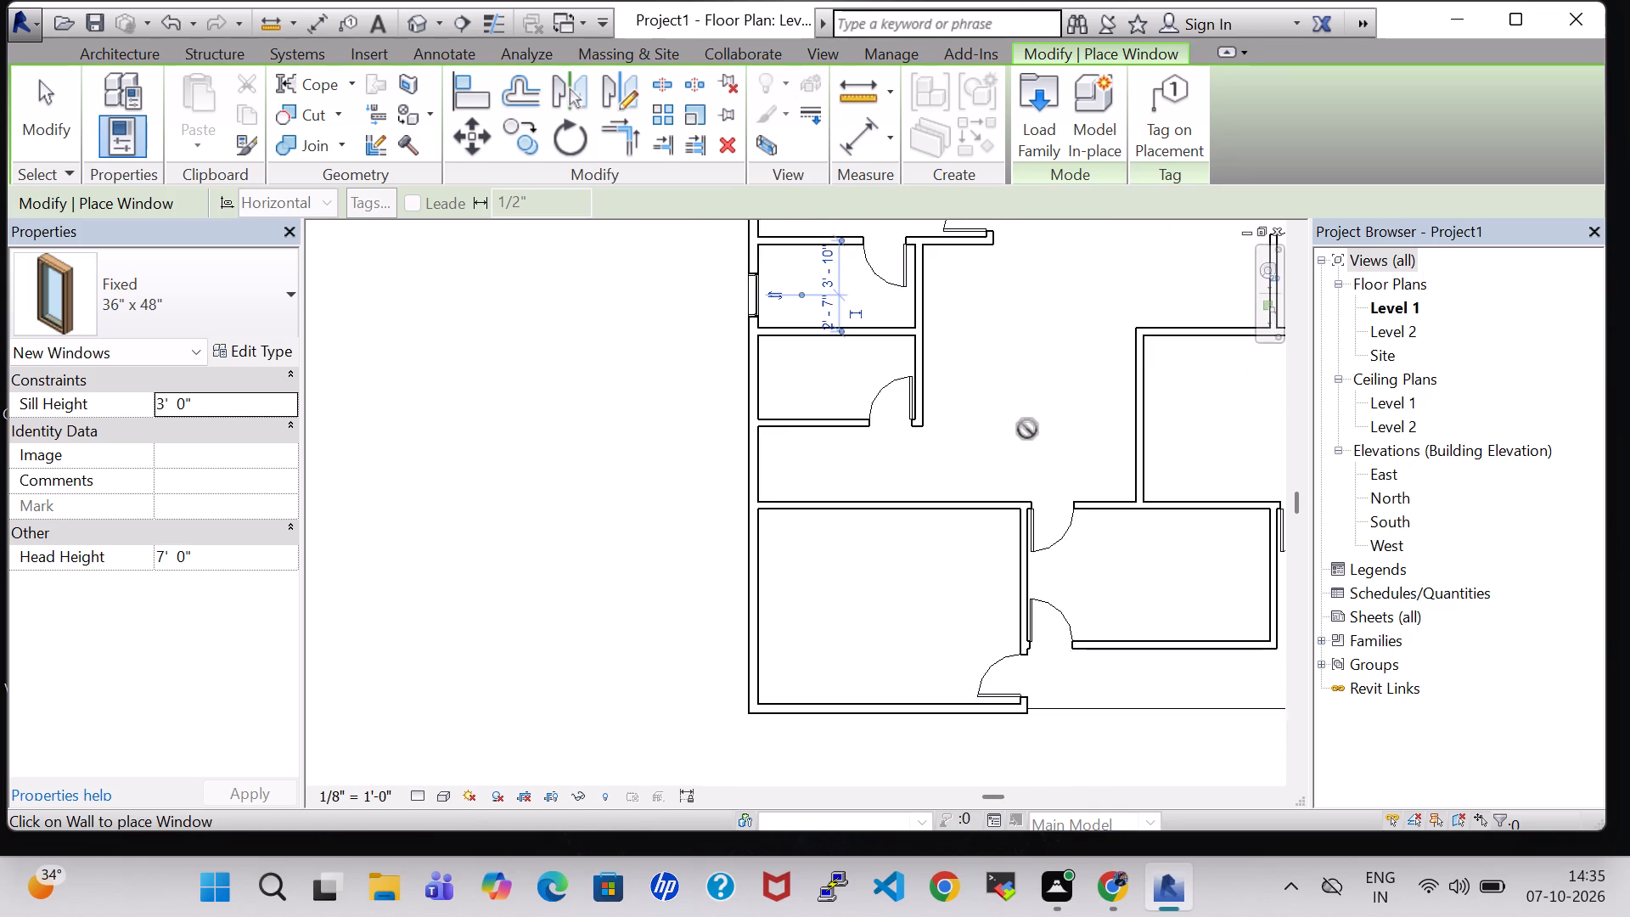
scroll(1027, 429, "down", 2)
middle_click_drag(1027, 429, 932, 603)
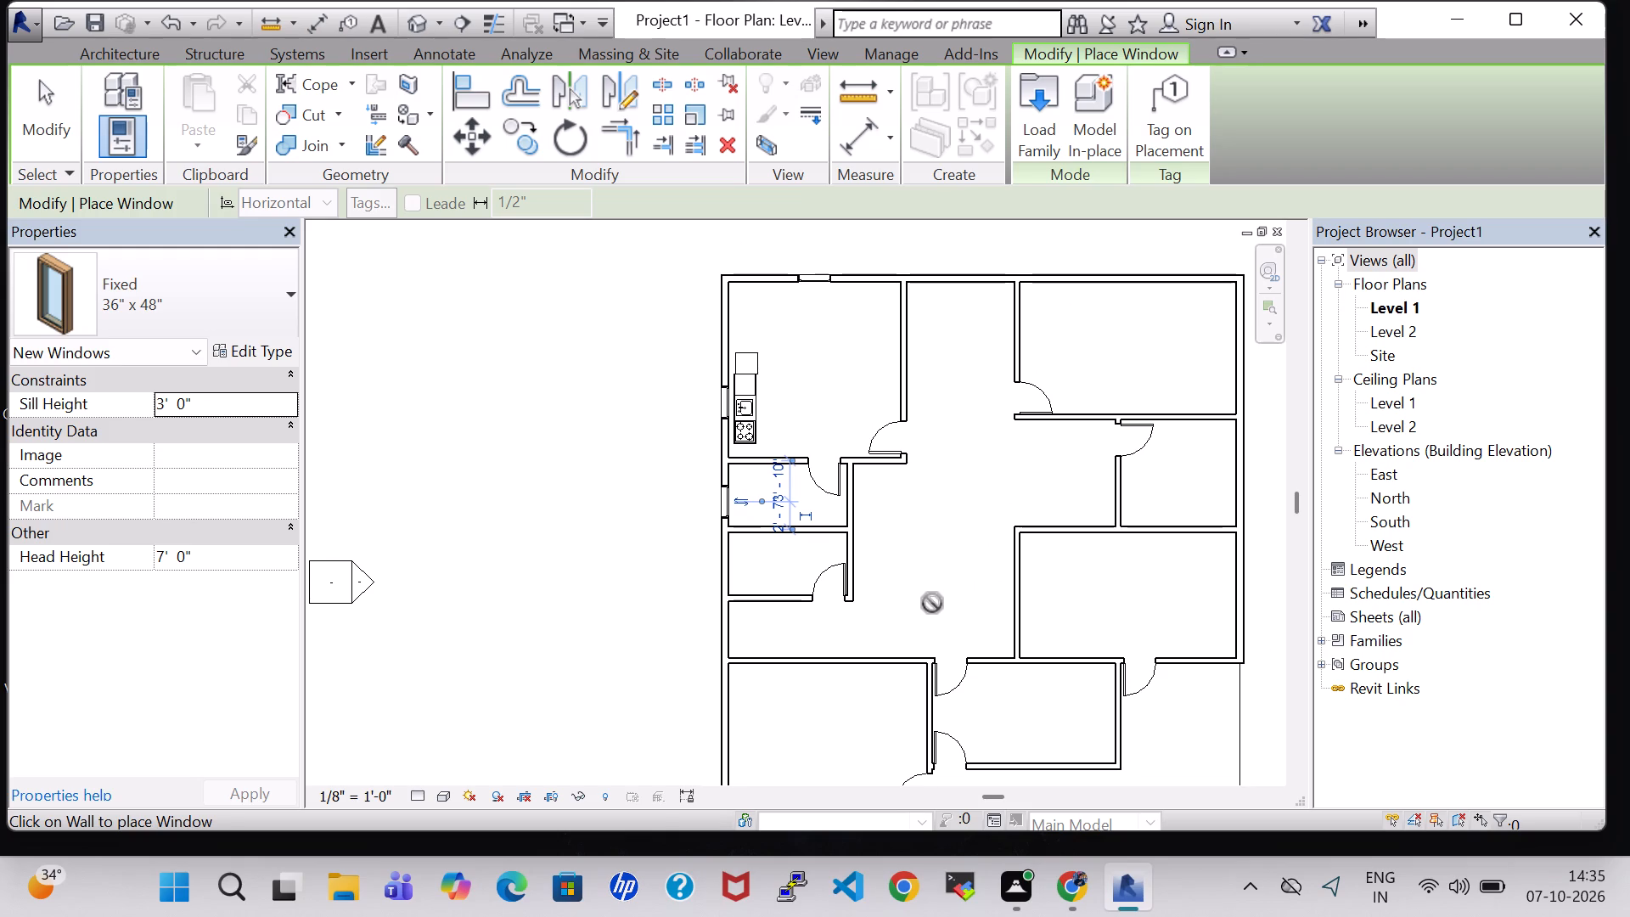
scroll(932, 603, "down", 1)
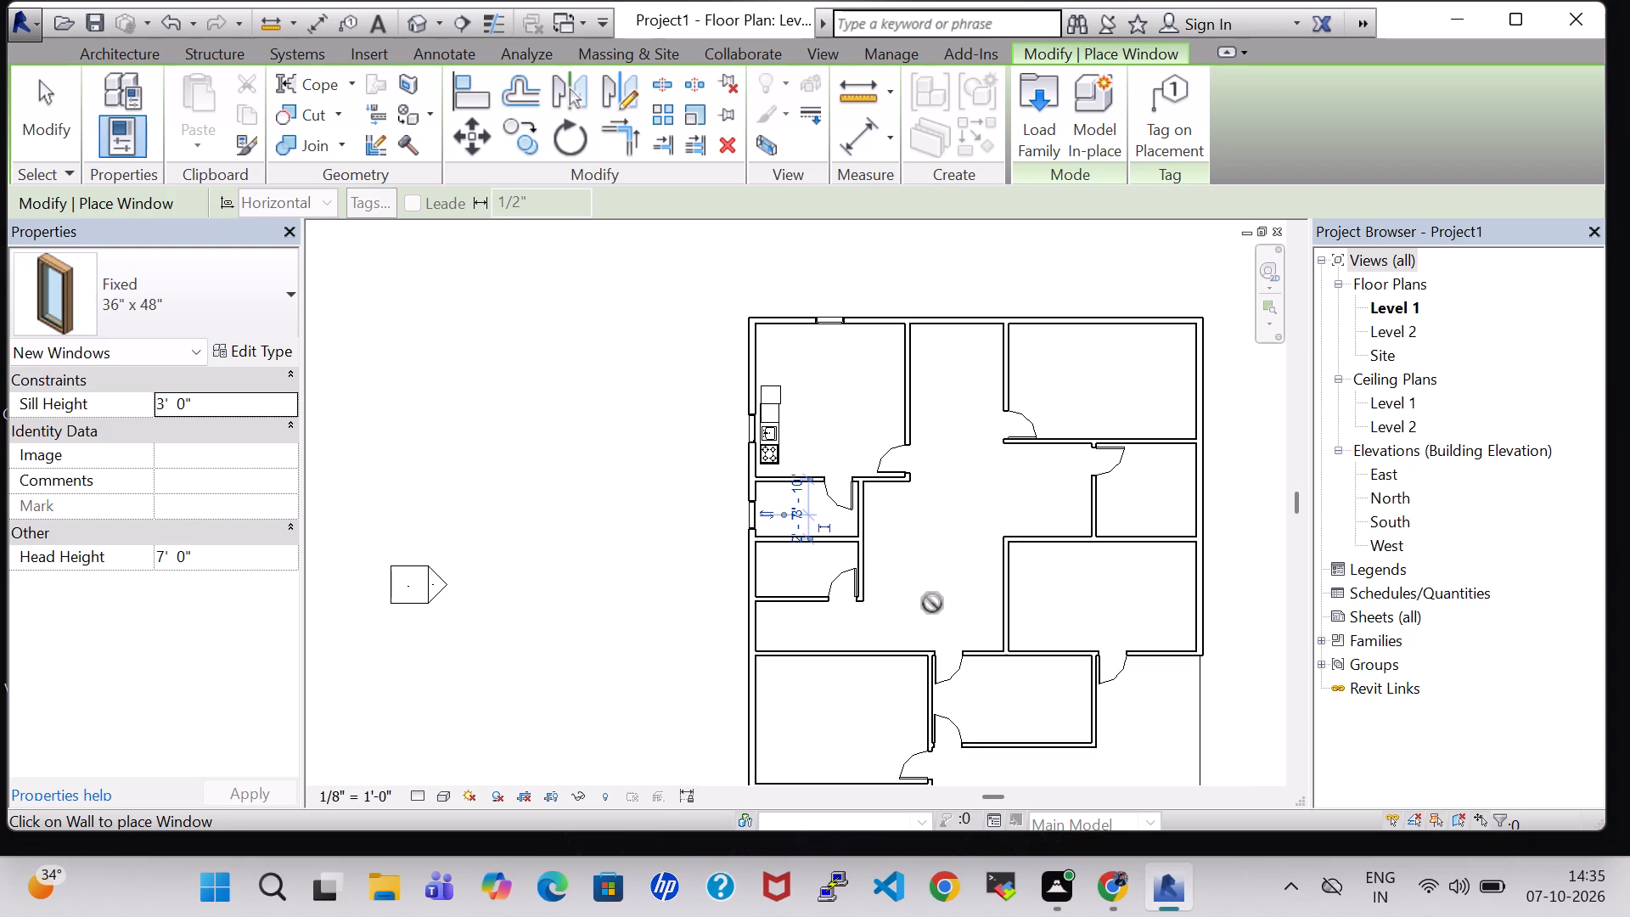
middle_click_drag(932, 603, 932, 525)
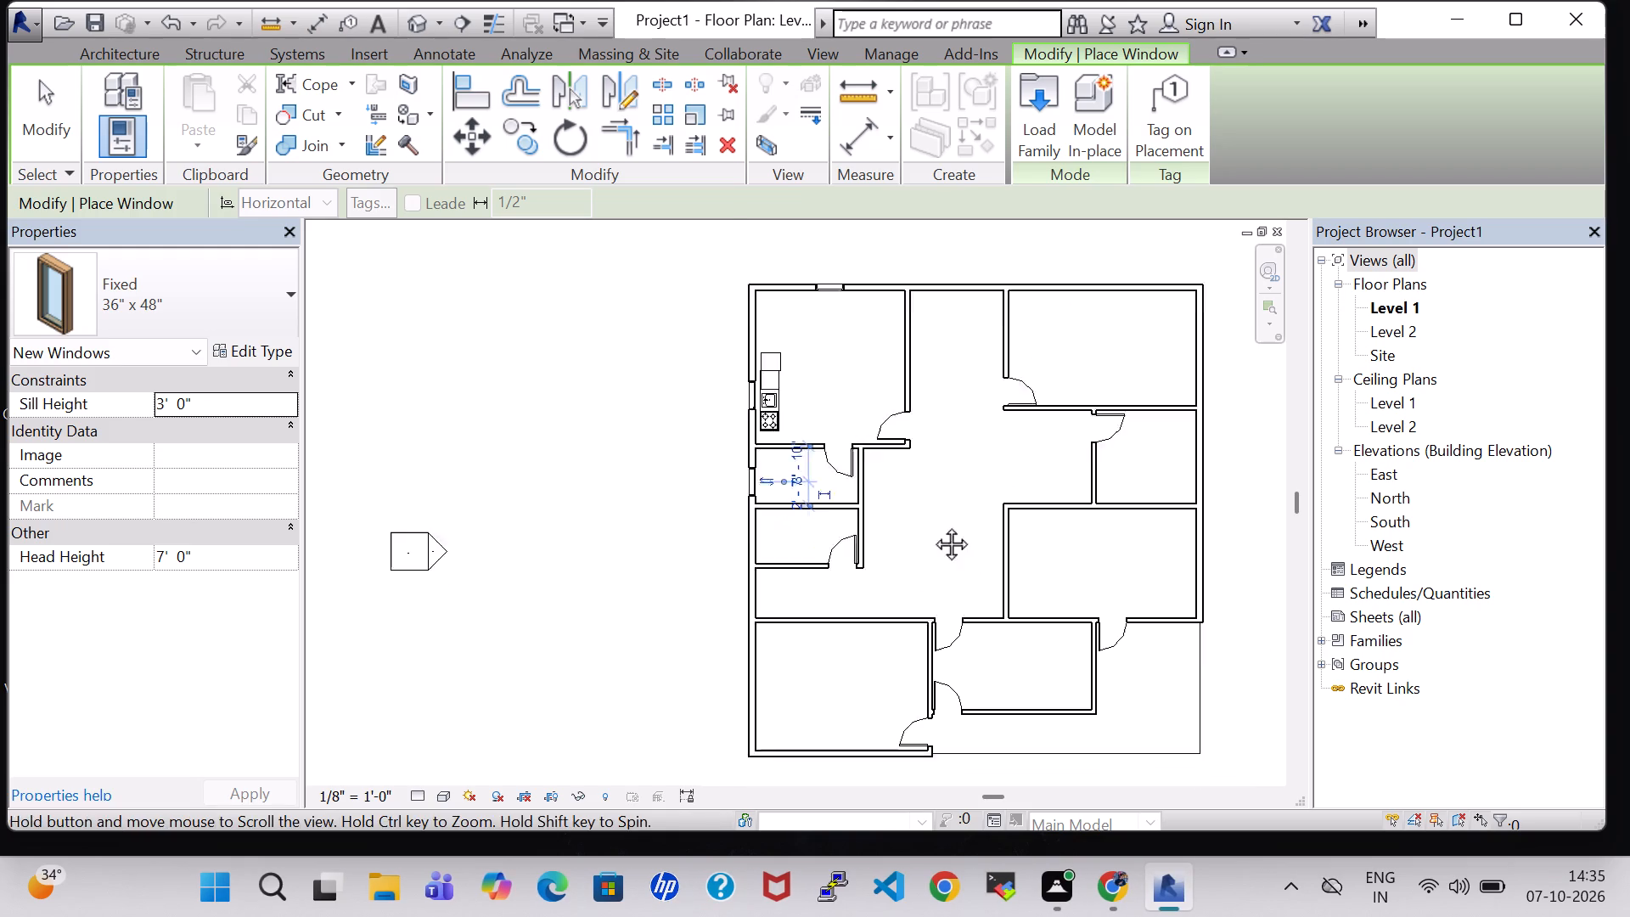
middle_click_drag(932, 525, 941, 422)
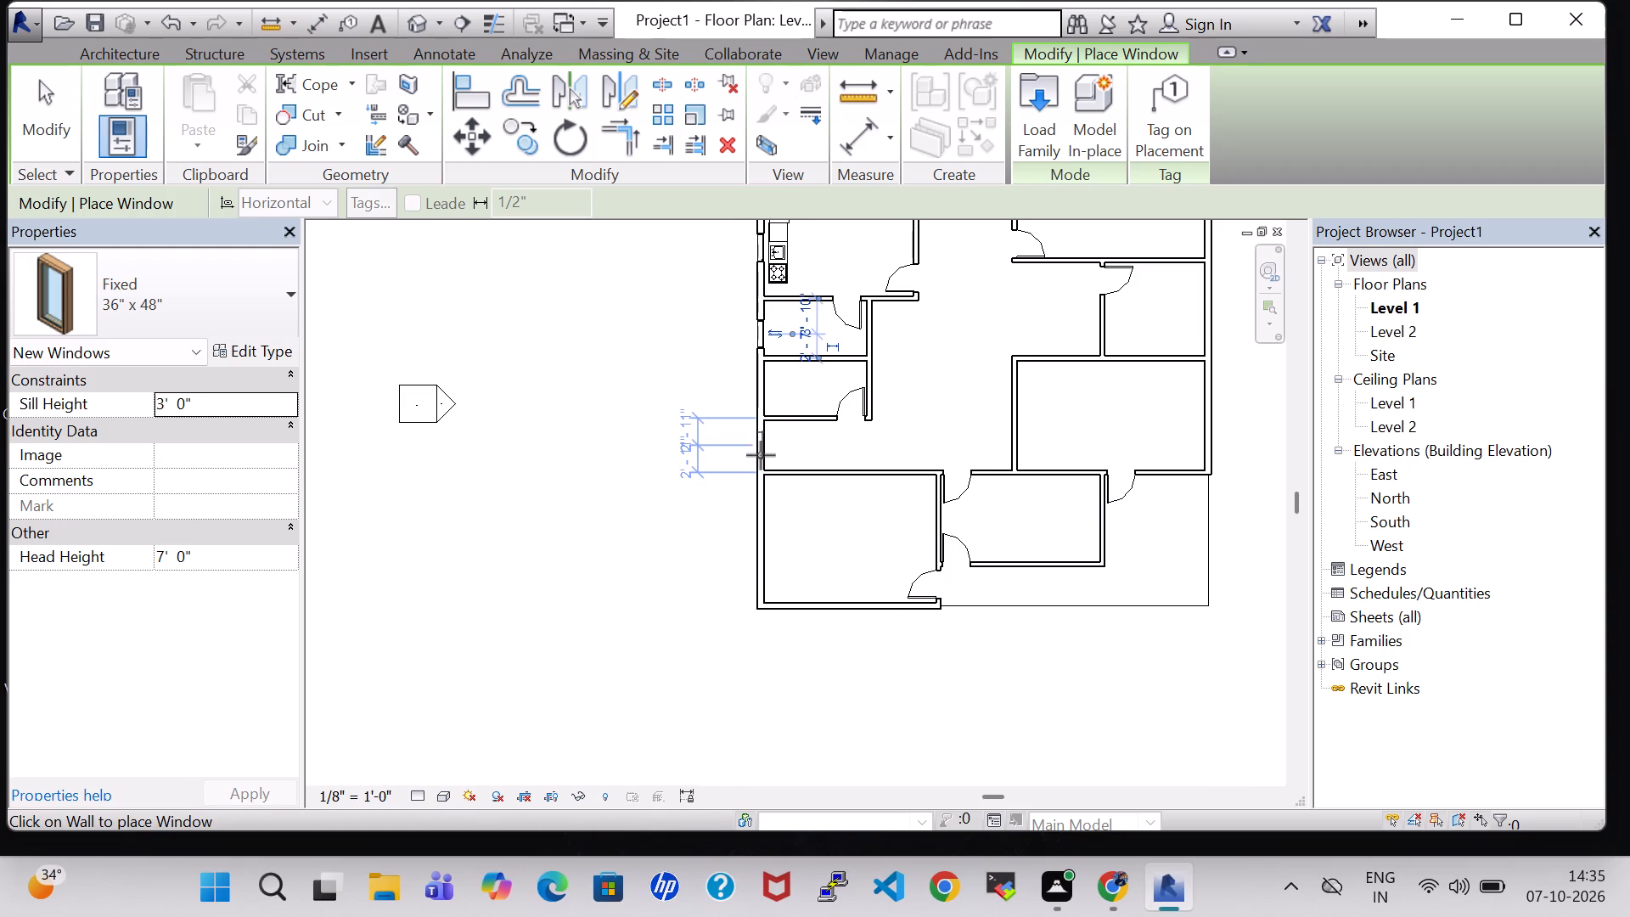
left_click(761, 455)
Place Fixed 36" x 48" windows in the bottom left room: one centred in its left wall, one in its bottom wall 7'-11" from the left.
left_click(767, 549)
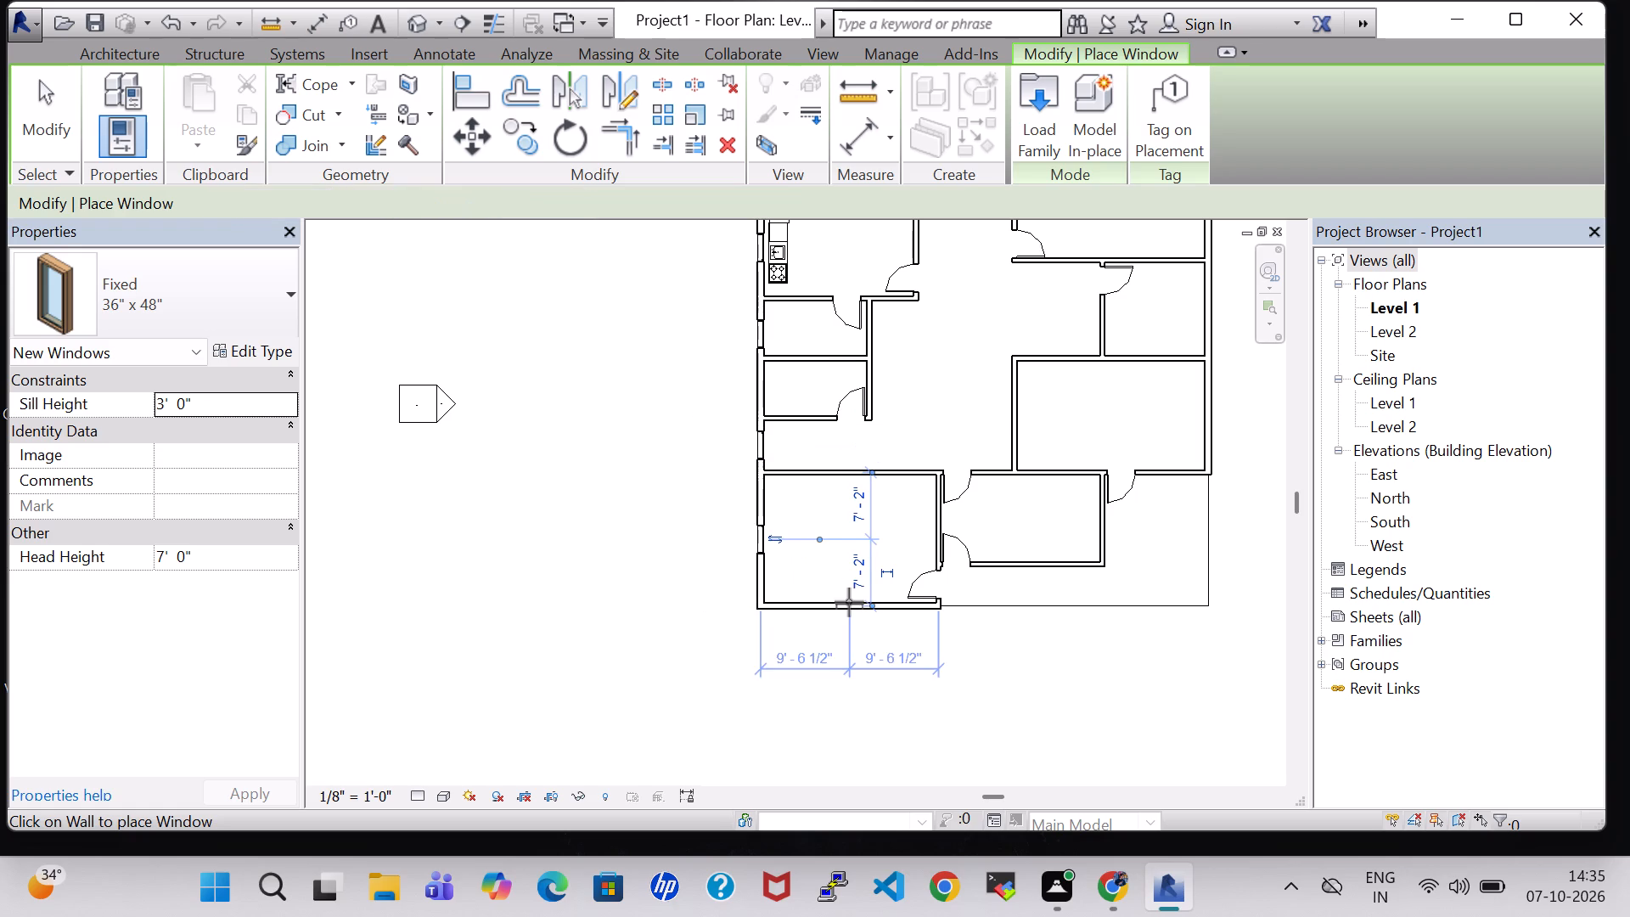
left_click(835, 610)
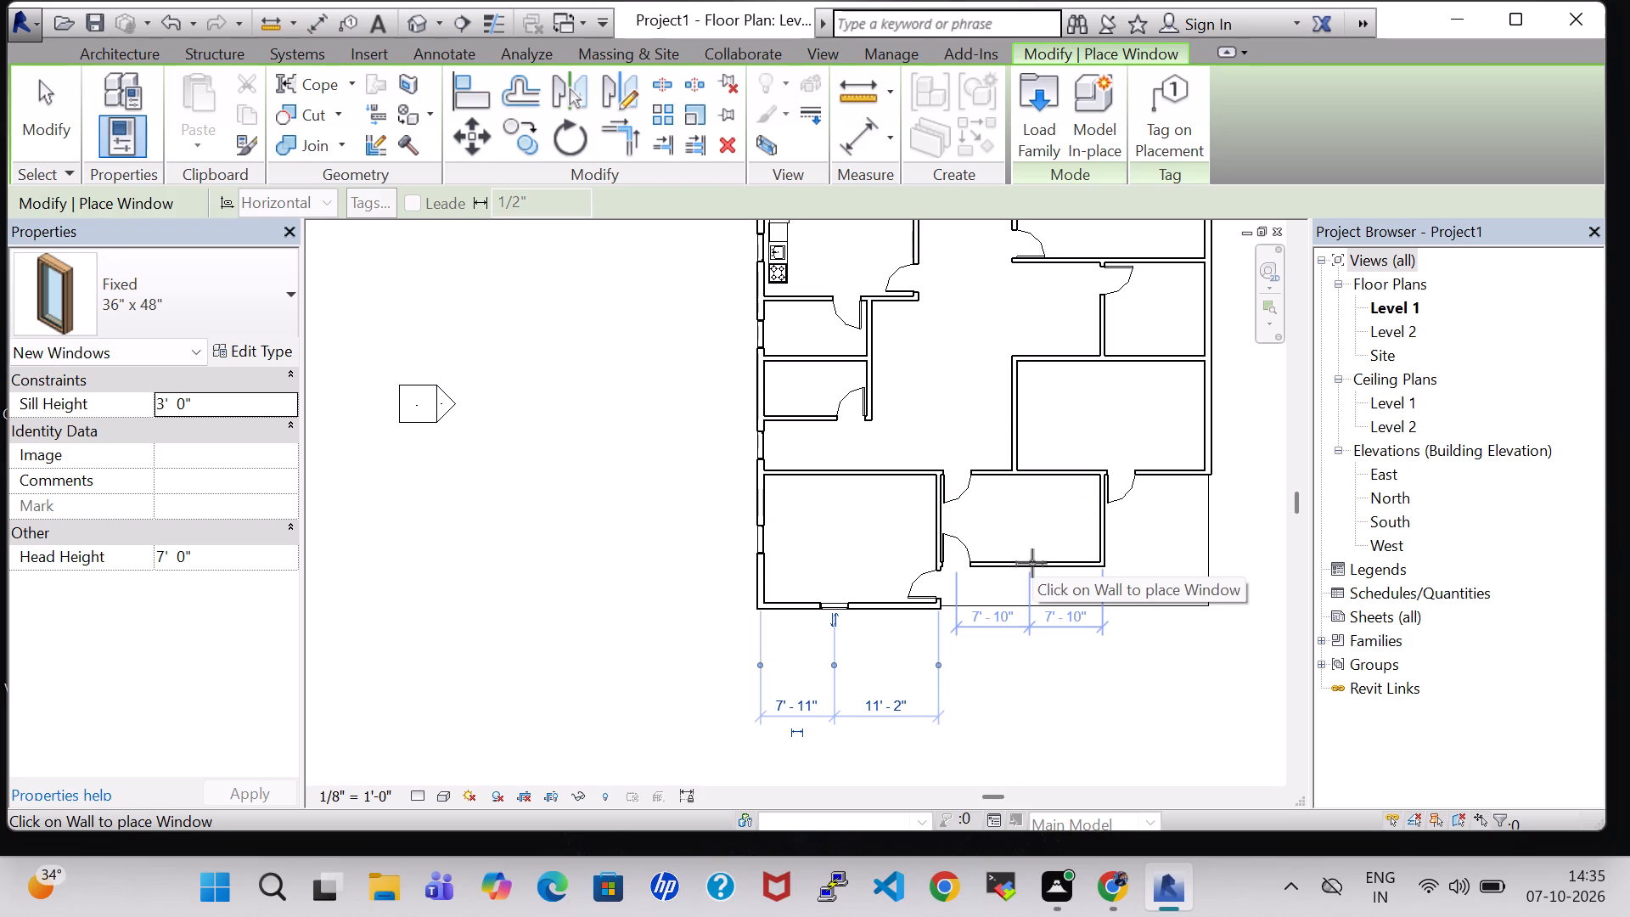
Place Fixed 36" x 48" windows in the bottom middle room, in its bottom wall 7'-10" from each side and centred in its right wall.
left_click(1032, 563)
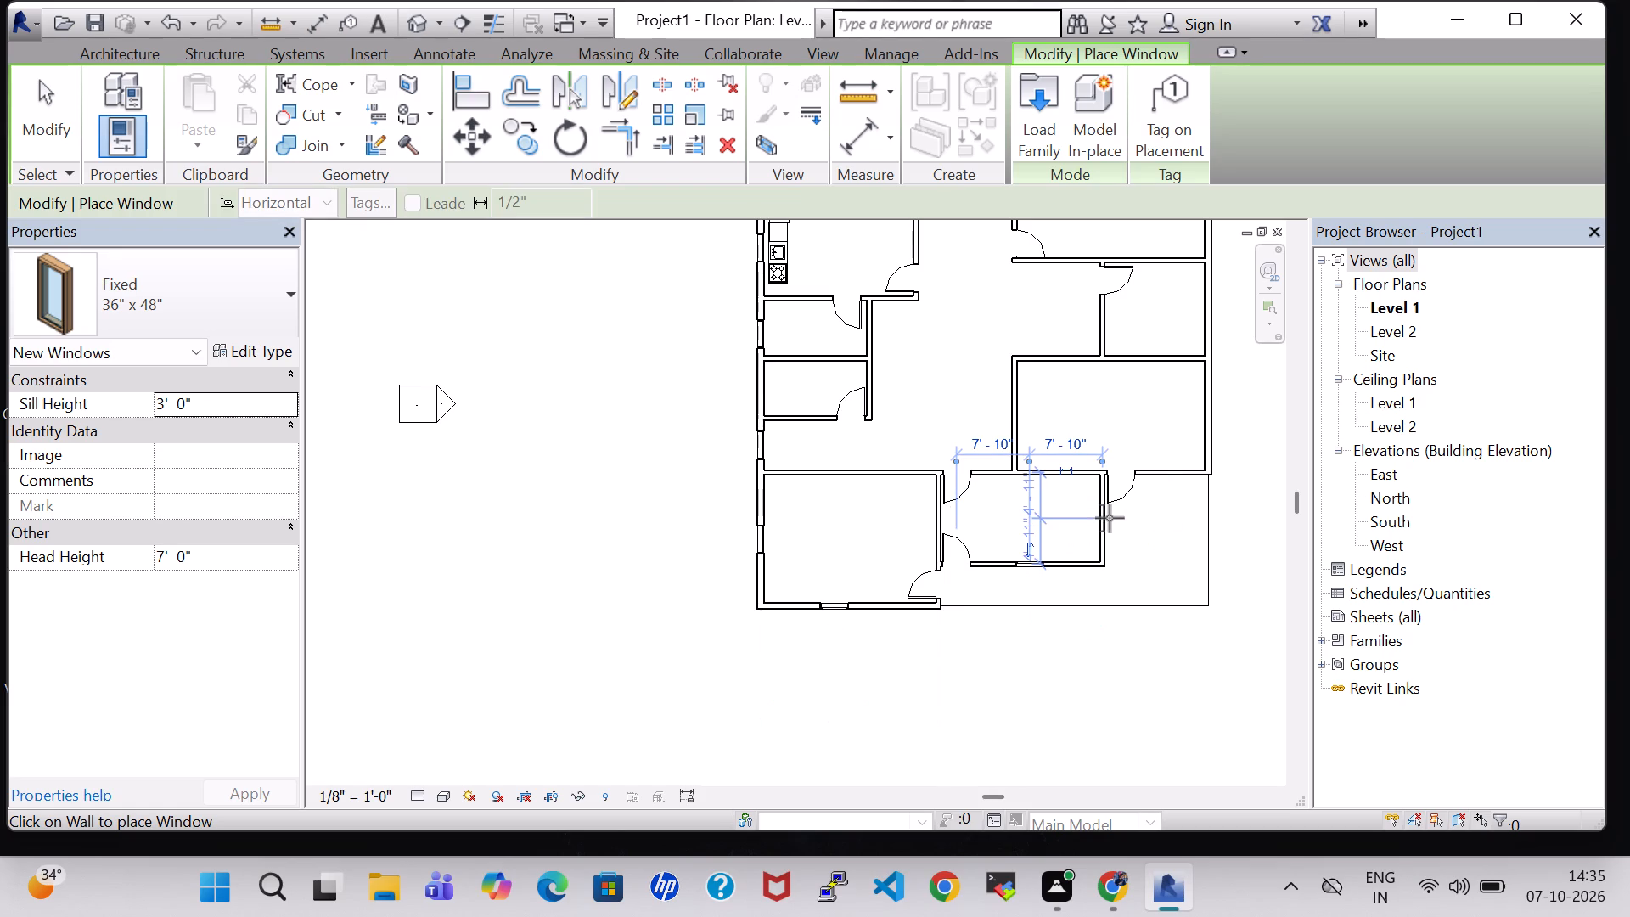
left_click(1109, 518)
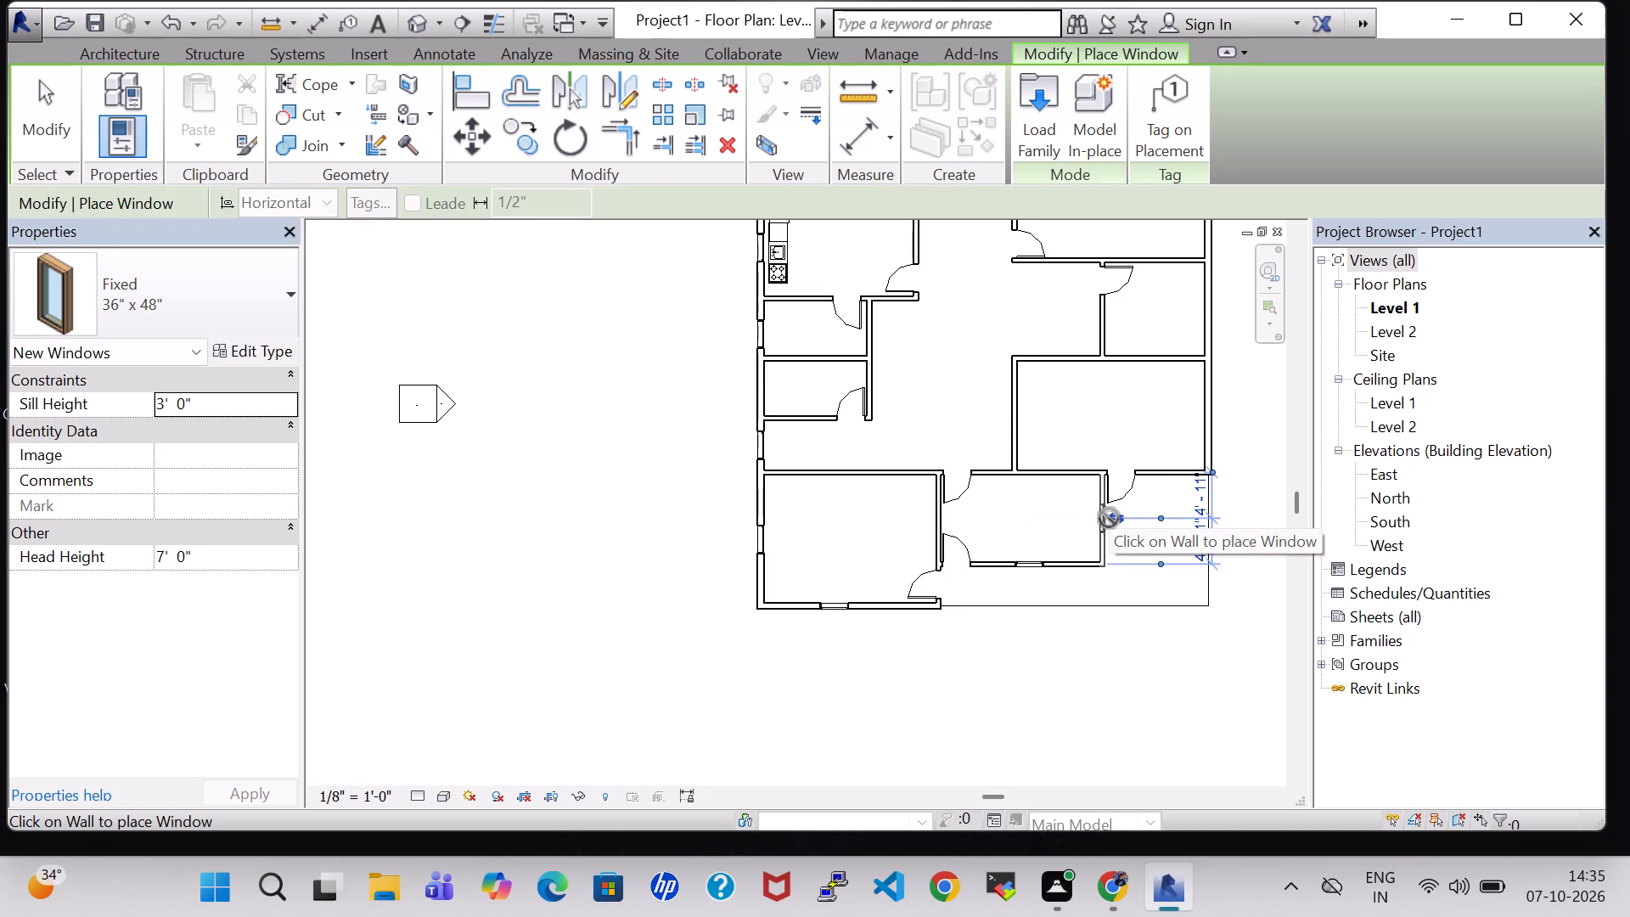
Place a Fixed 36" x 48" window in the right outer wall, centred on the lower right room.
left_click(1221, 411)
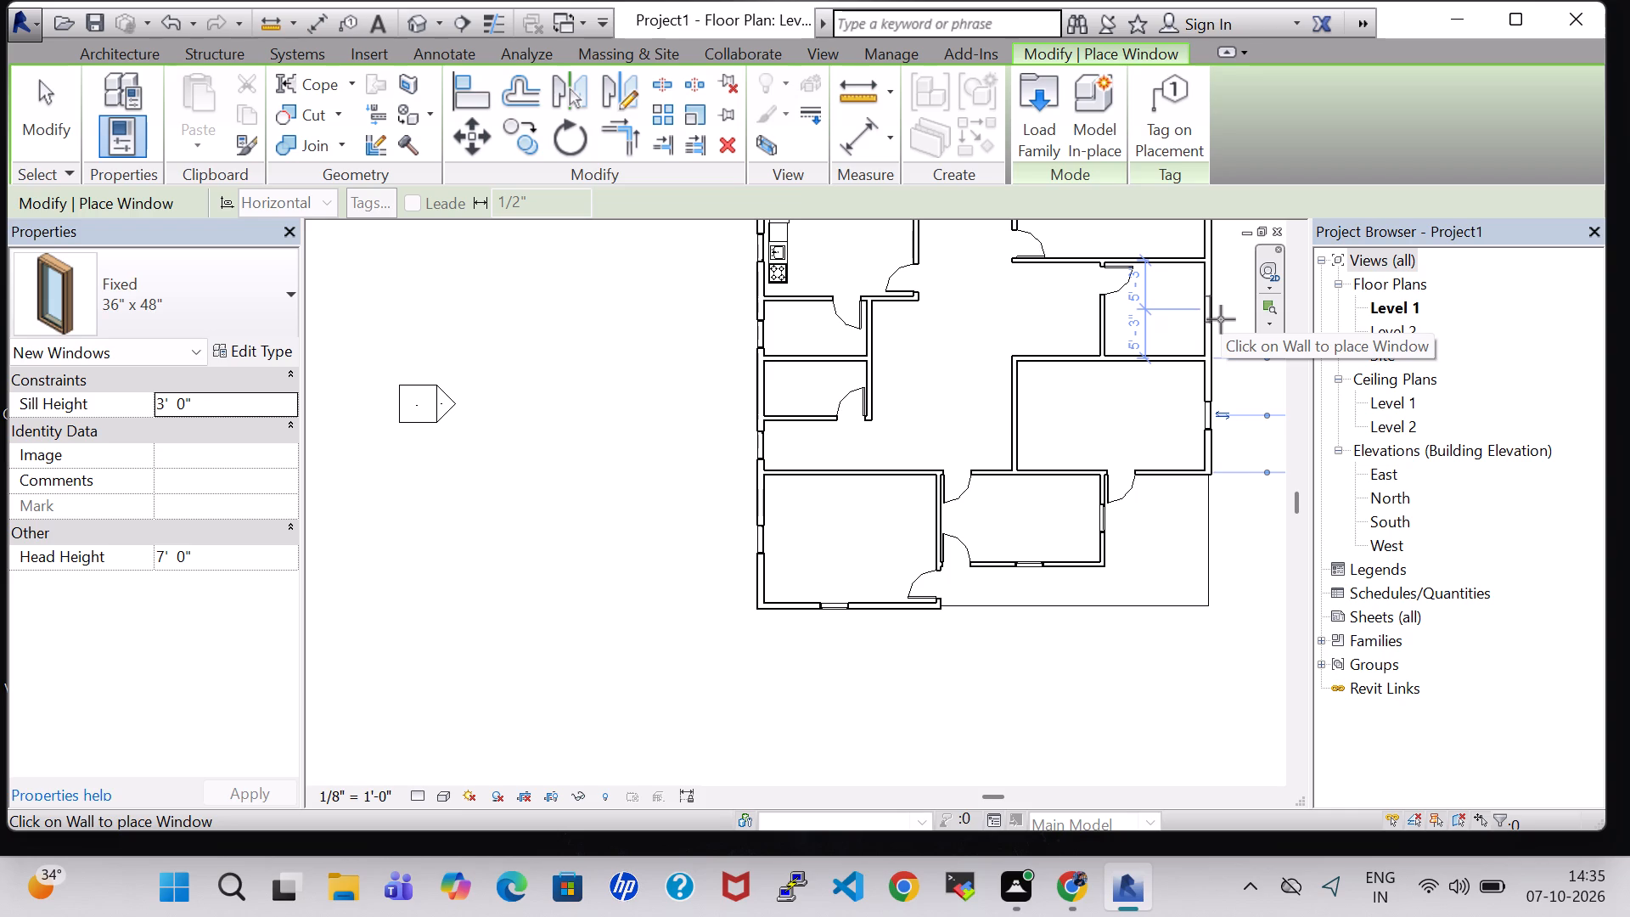
Place a Fixed 36" x 48" window in the right outer wall of the small middle right room, 5'-3" from each side.
middle_click_drag(1212, 239, 1213, 280)
scroll(1212, 239, "up", 1)
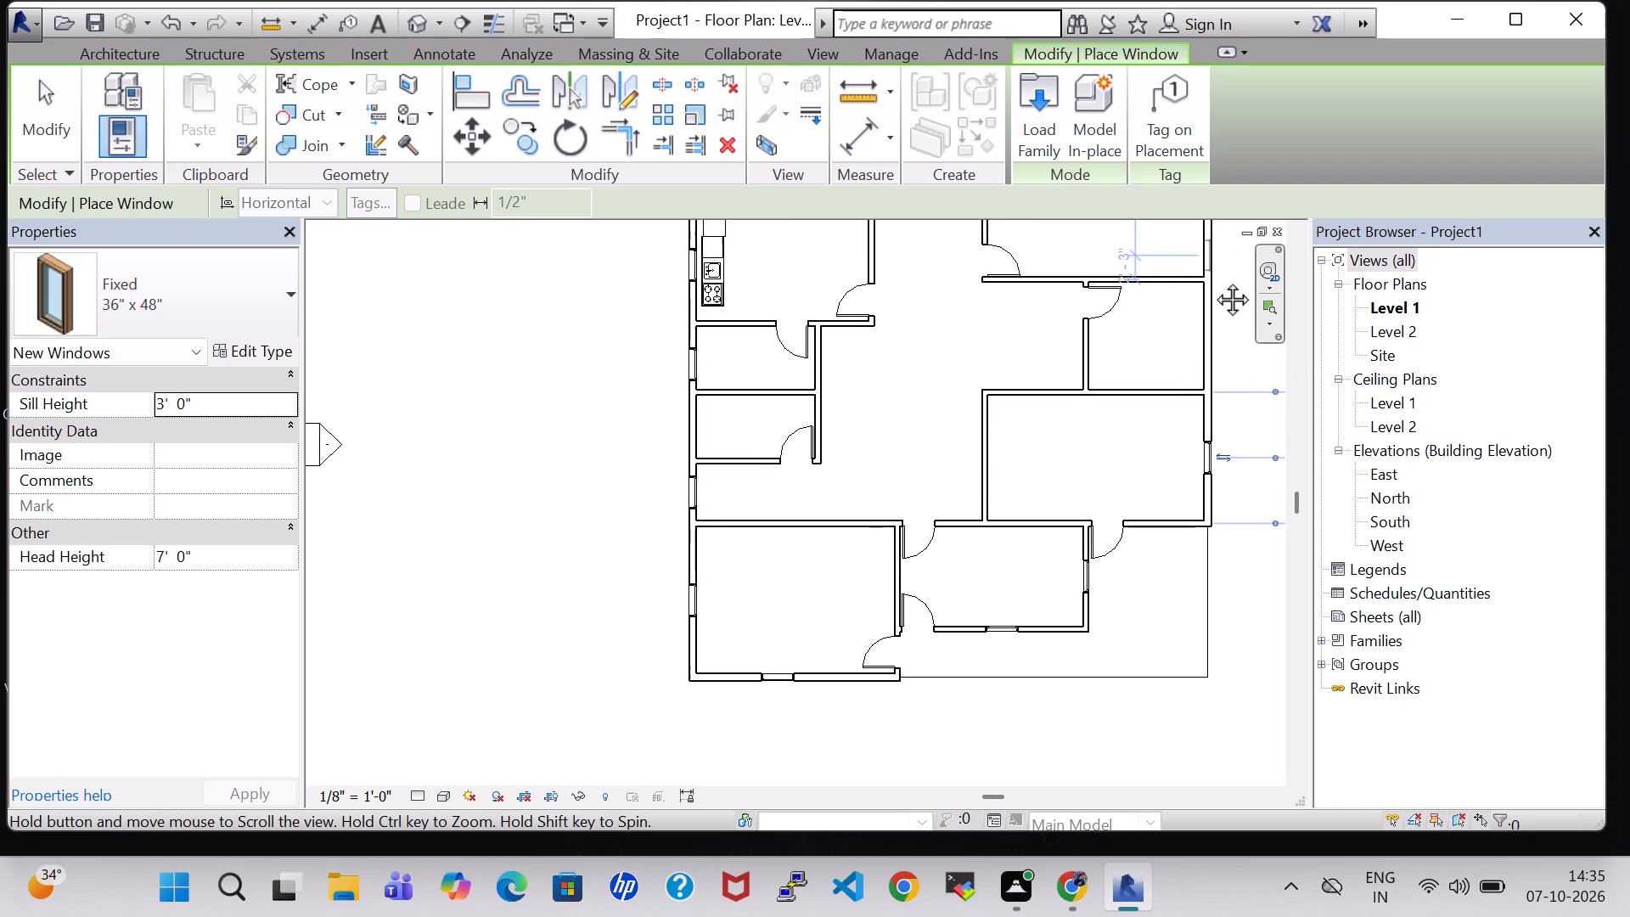
middle_click_drag(1213, 280, 1219, 347)
scroll(1219, 347, "down", 2)
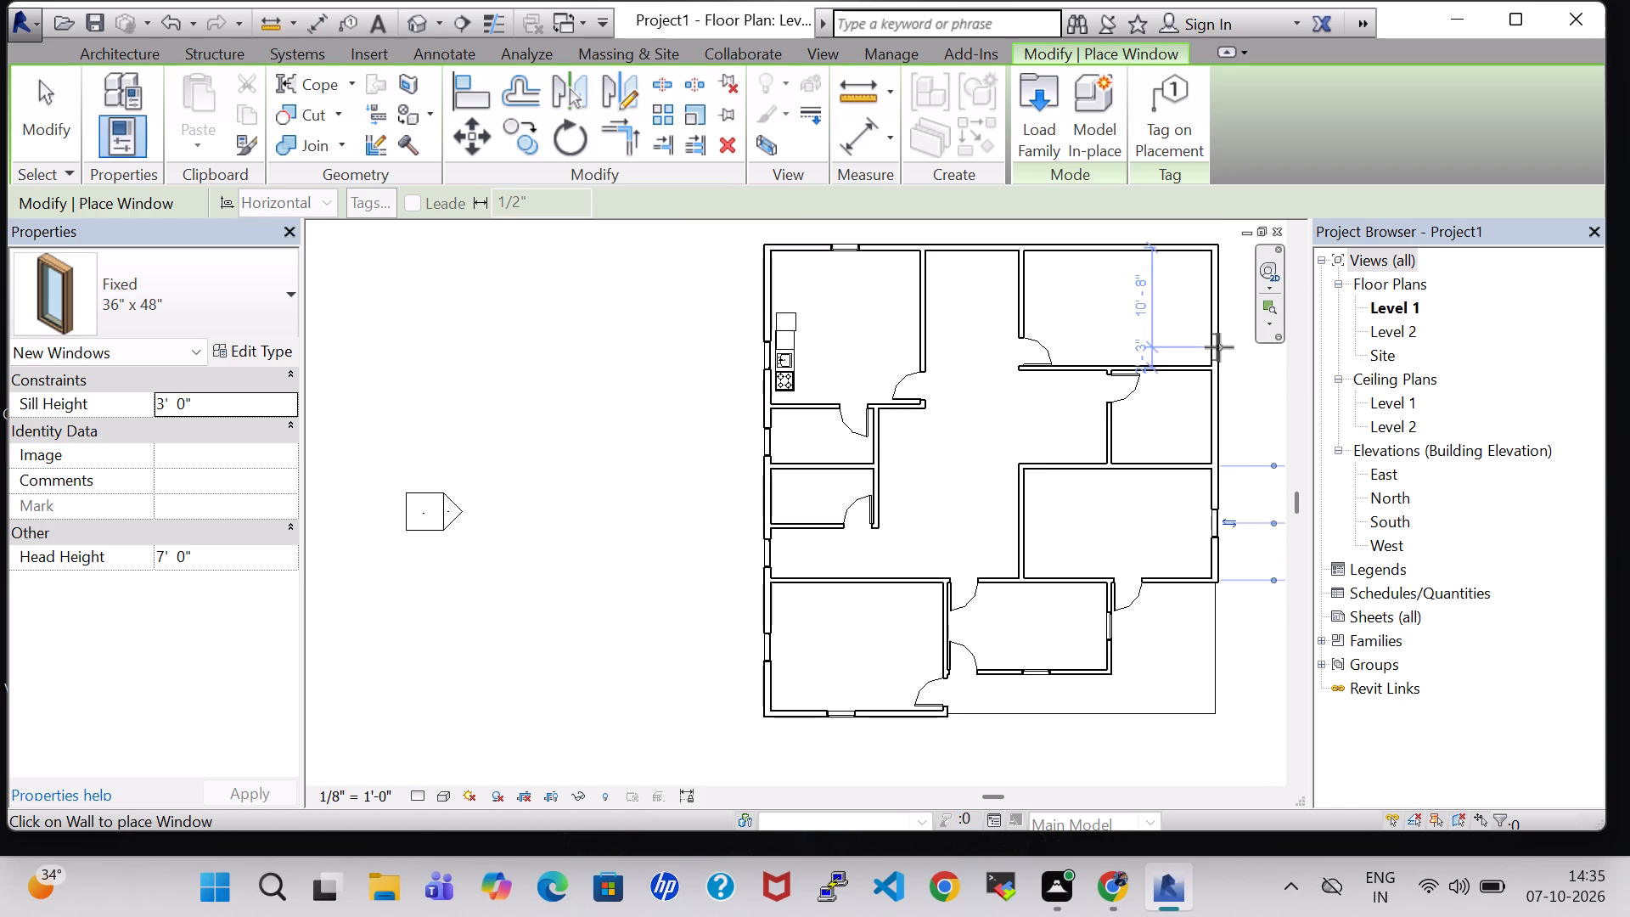
left_click(1218, 418)
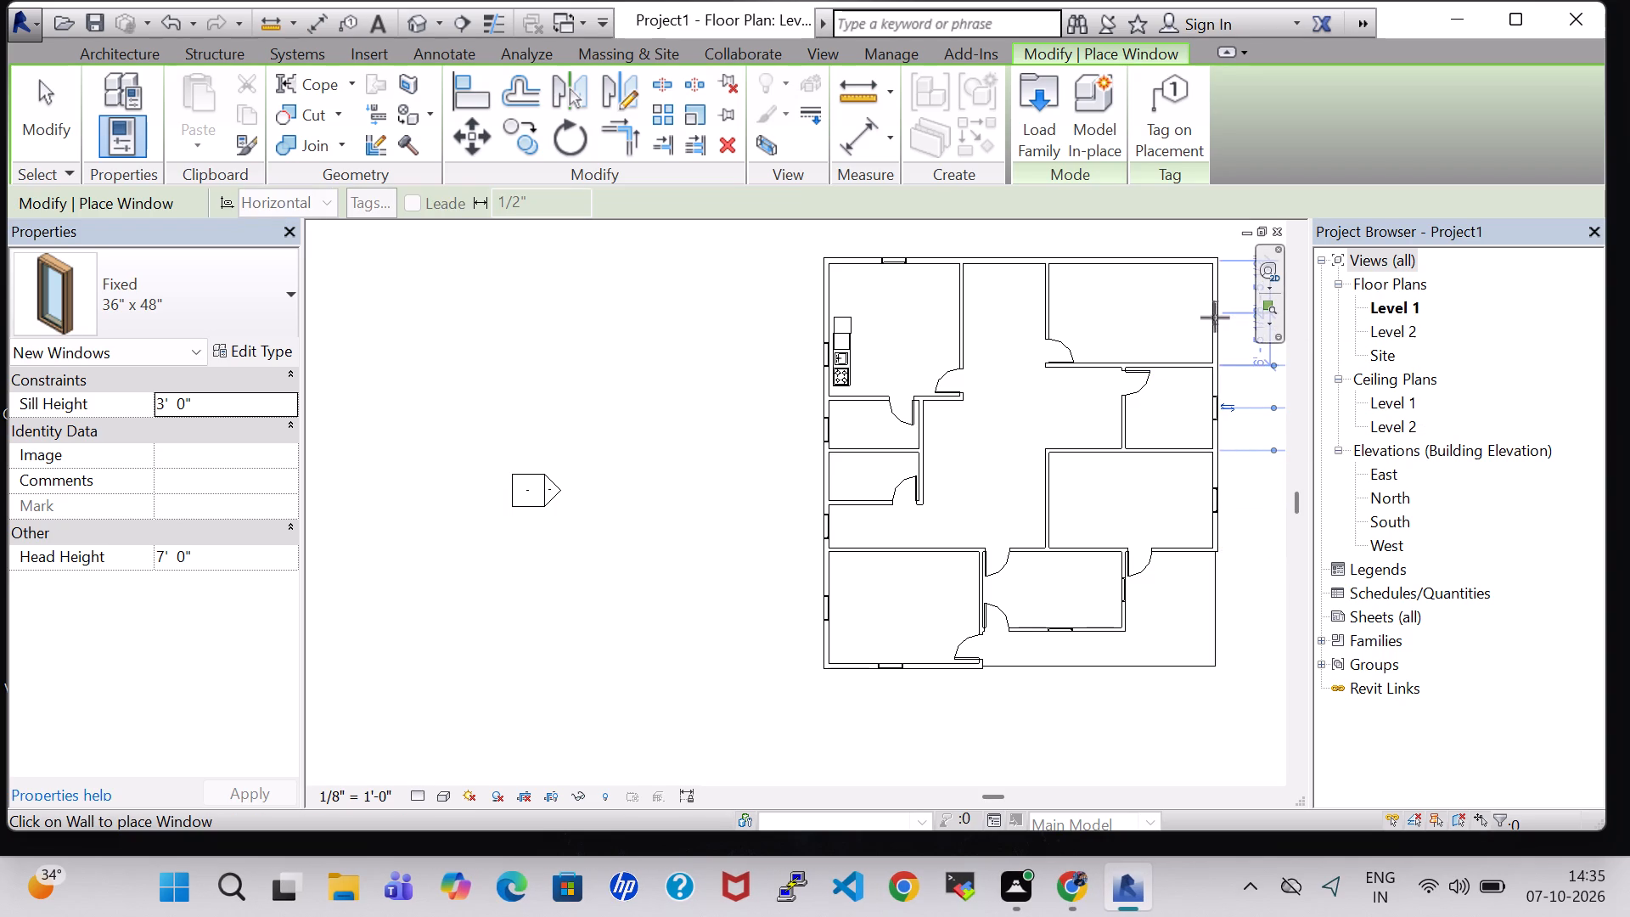
Place Fixed 36" x 48" windows in the top right room, one in its right wall 6'-5 1/2" from each side and one in its top wall.
left_click(1215, 318)
left_click(1160, 271)
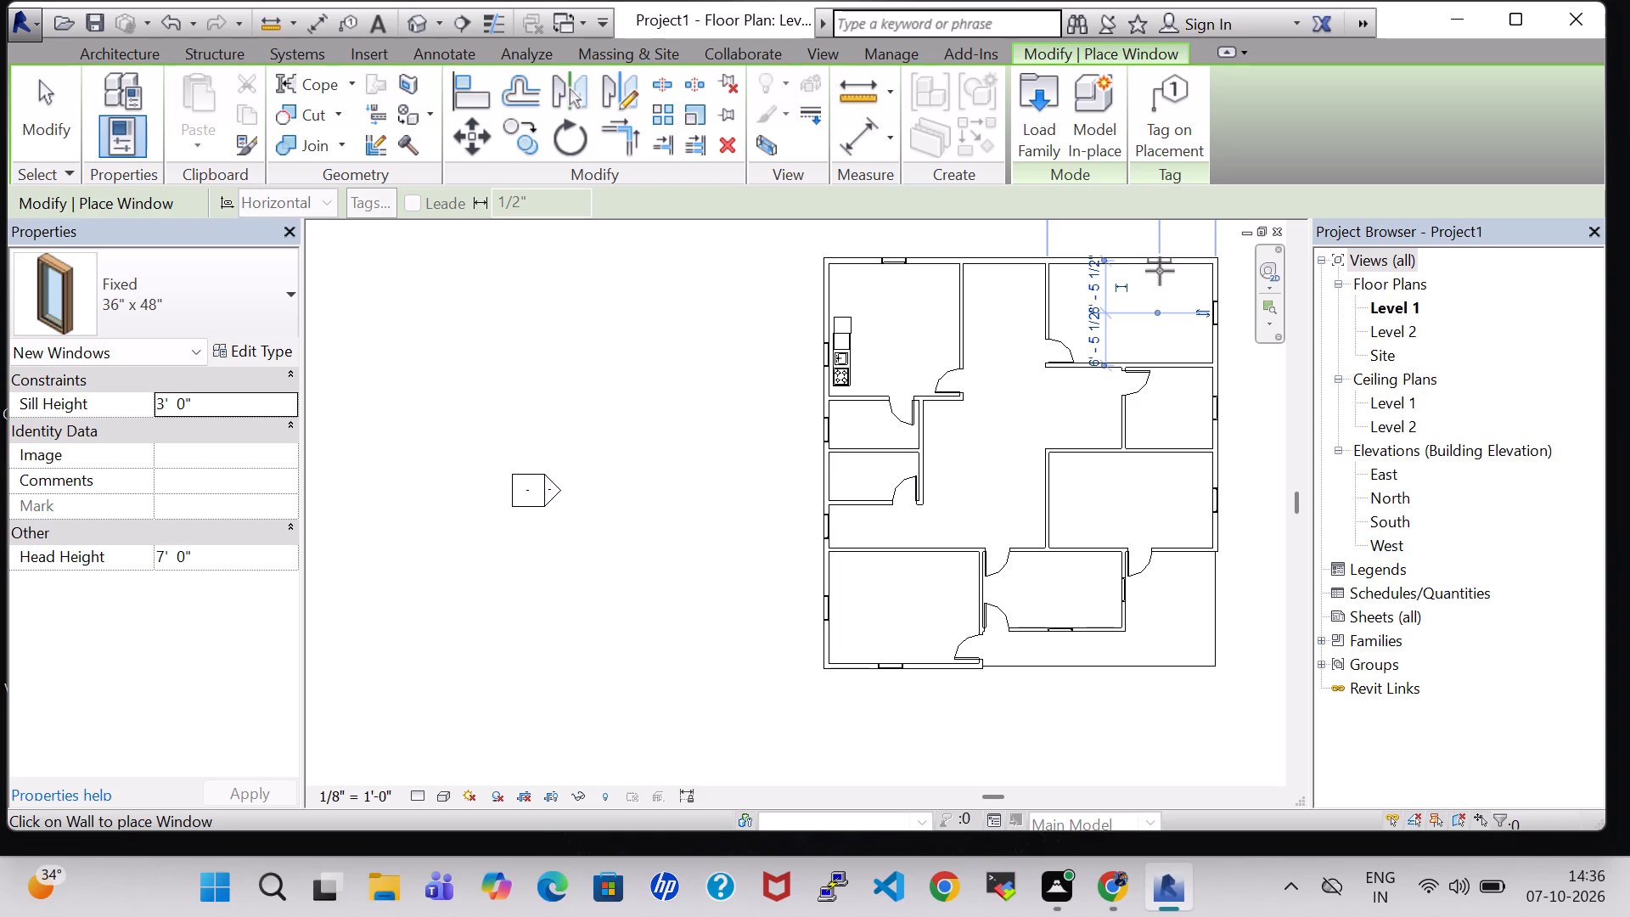
key("Escape")
key("Escape")
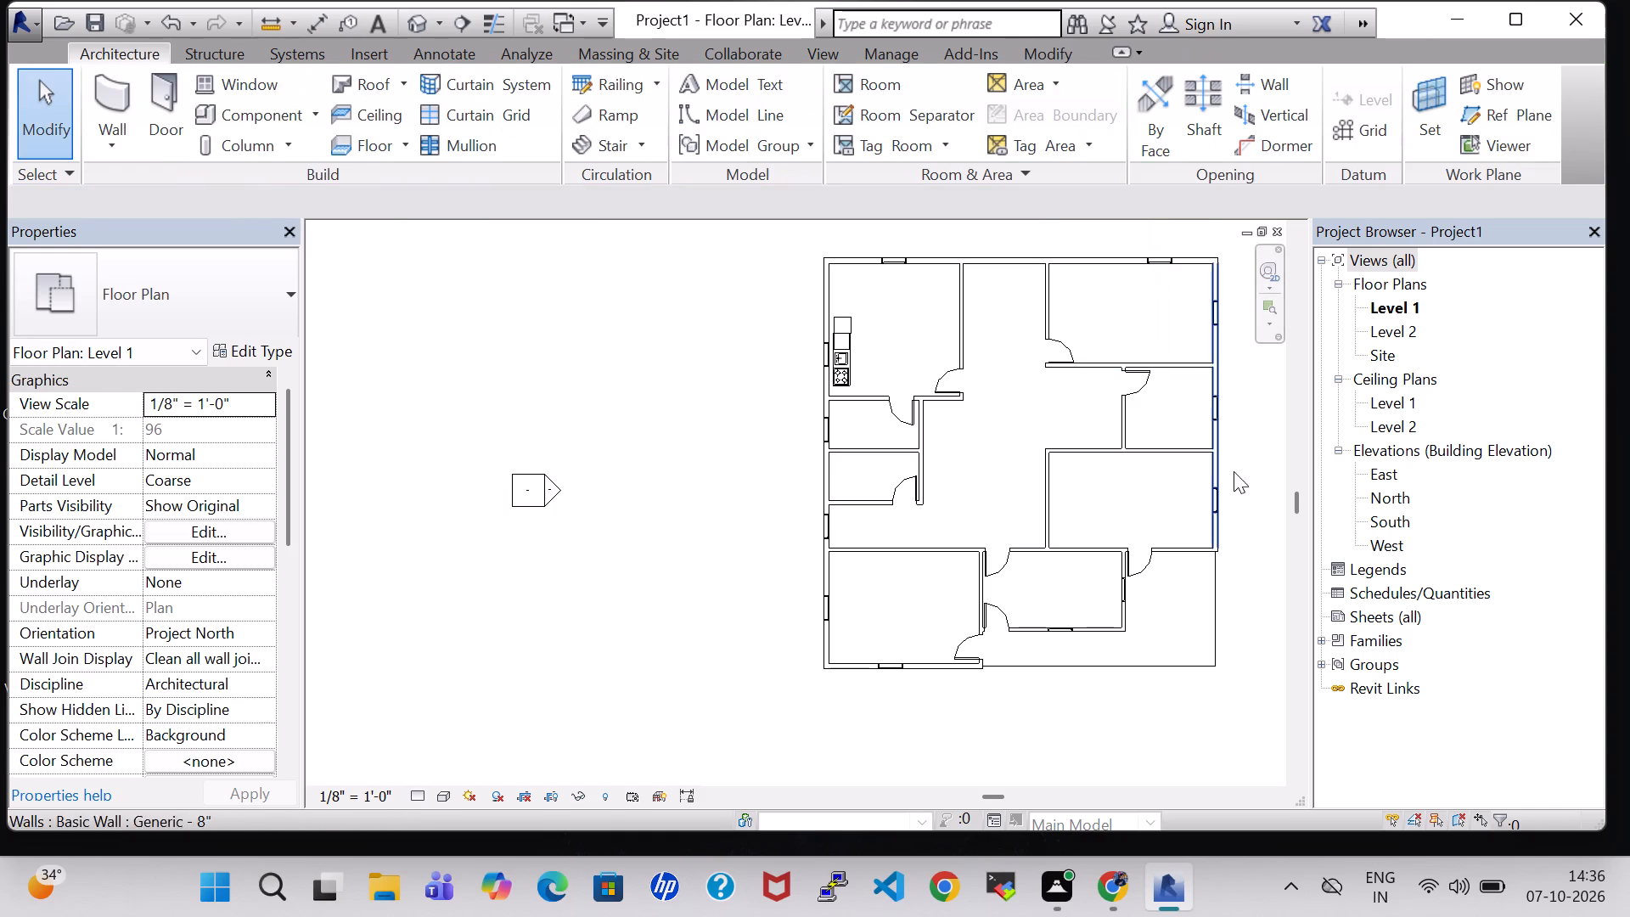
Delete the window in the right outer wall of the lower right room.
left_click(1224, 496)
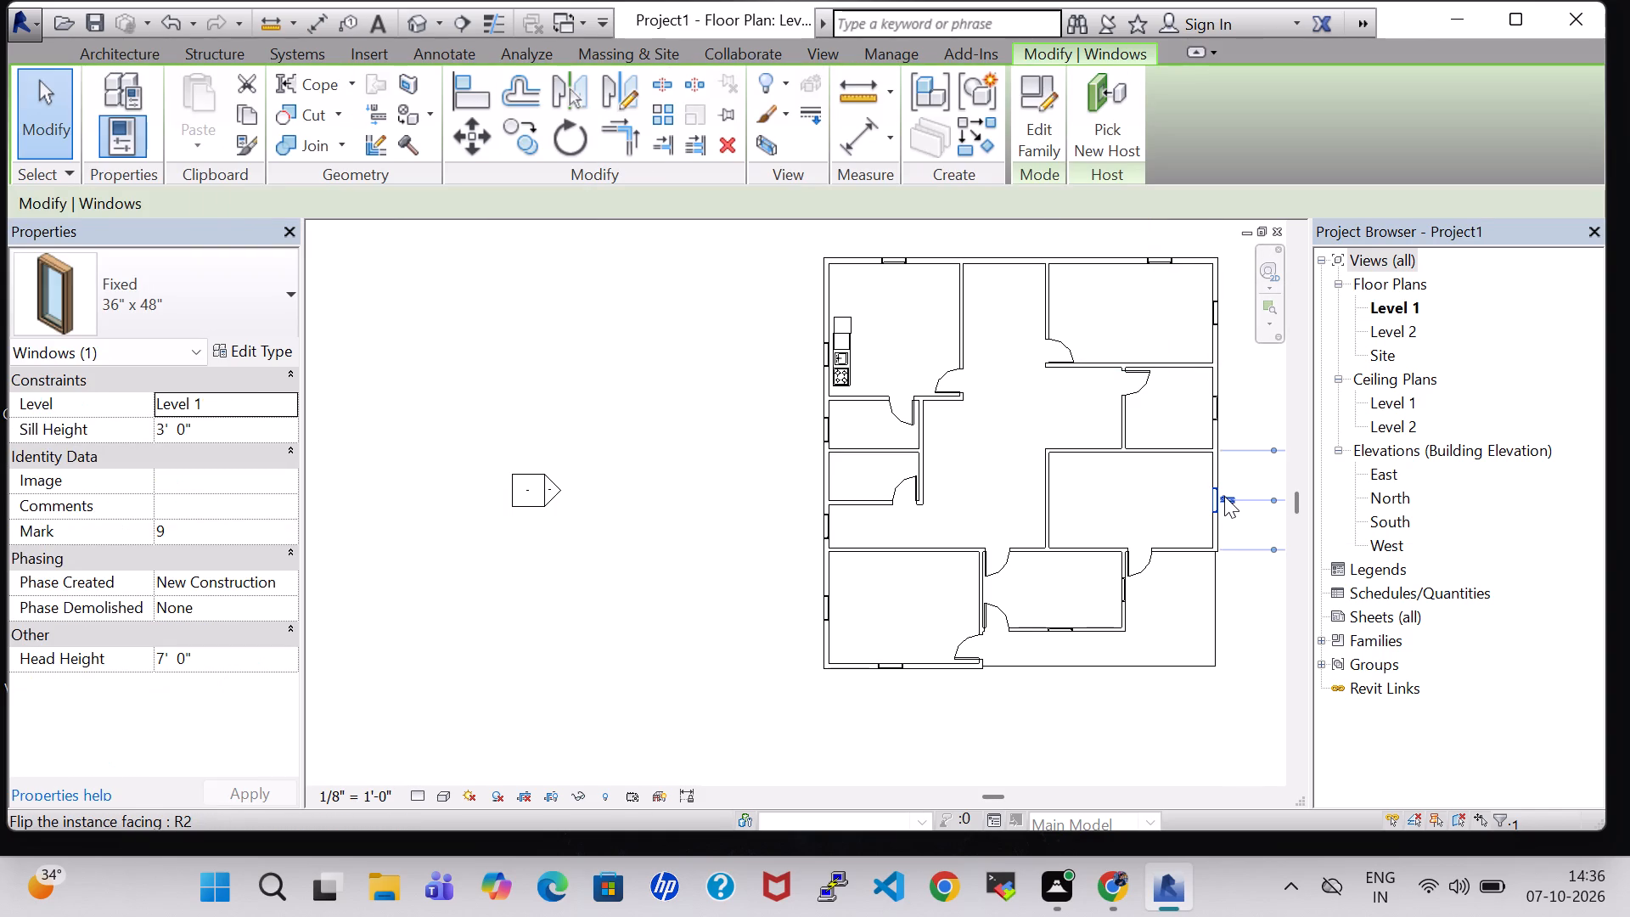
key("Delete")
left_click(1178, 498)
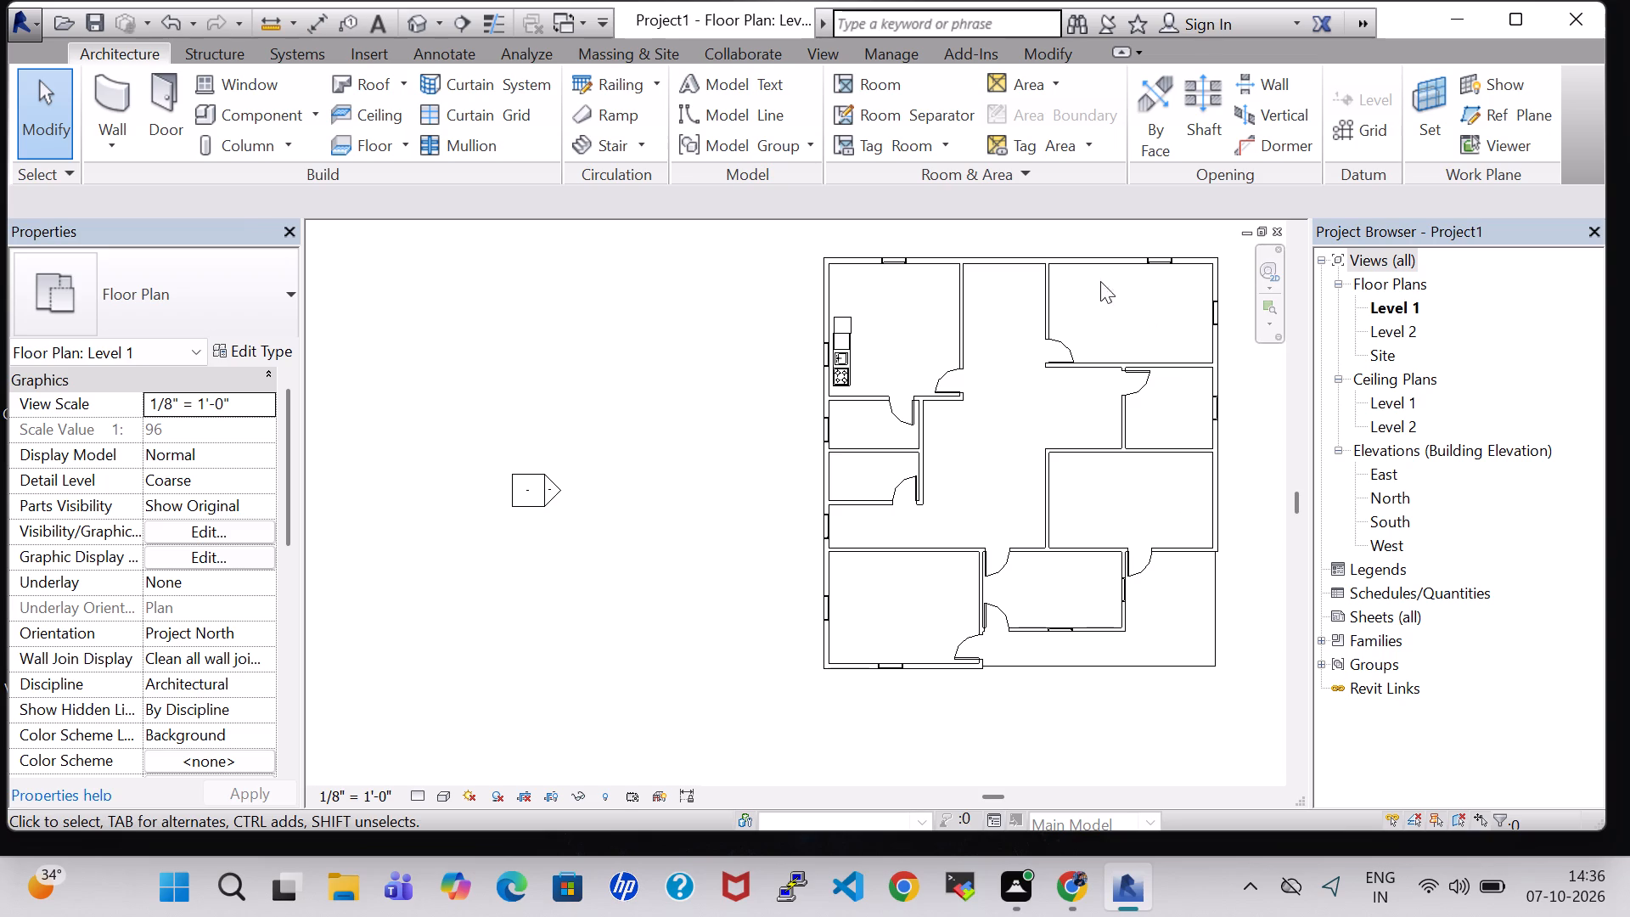
Draw an INNER WALL 6" partition about 7'-7" down from the top outer wall in the top right room, about 7'-8" from its left wall.
left_click(122, 88)
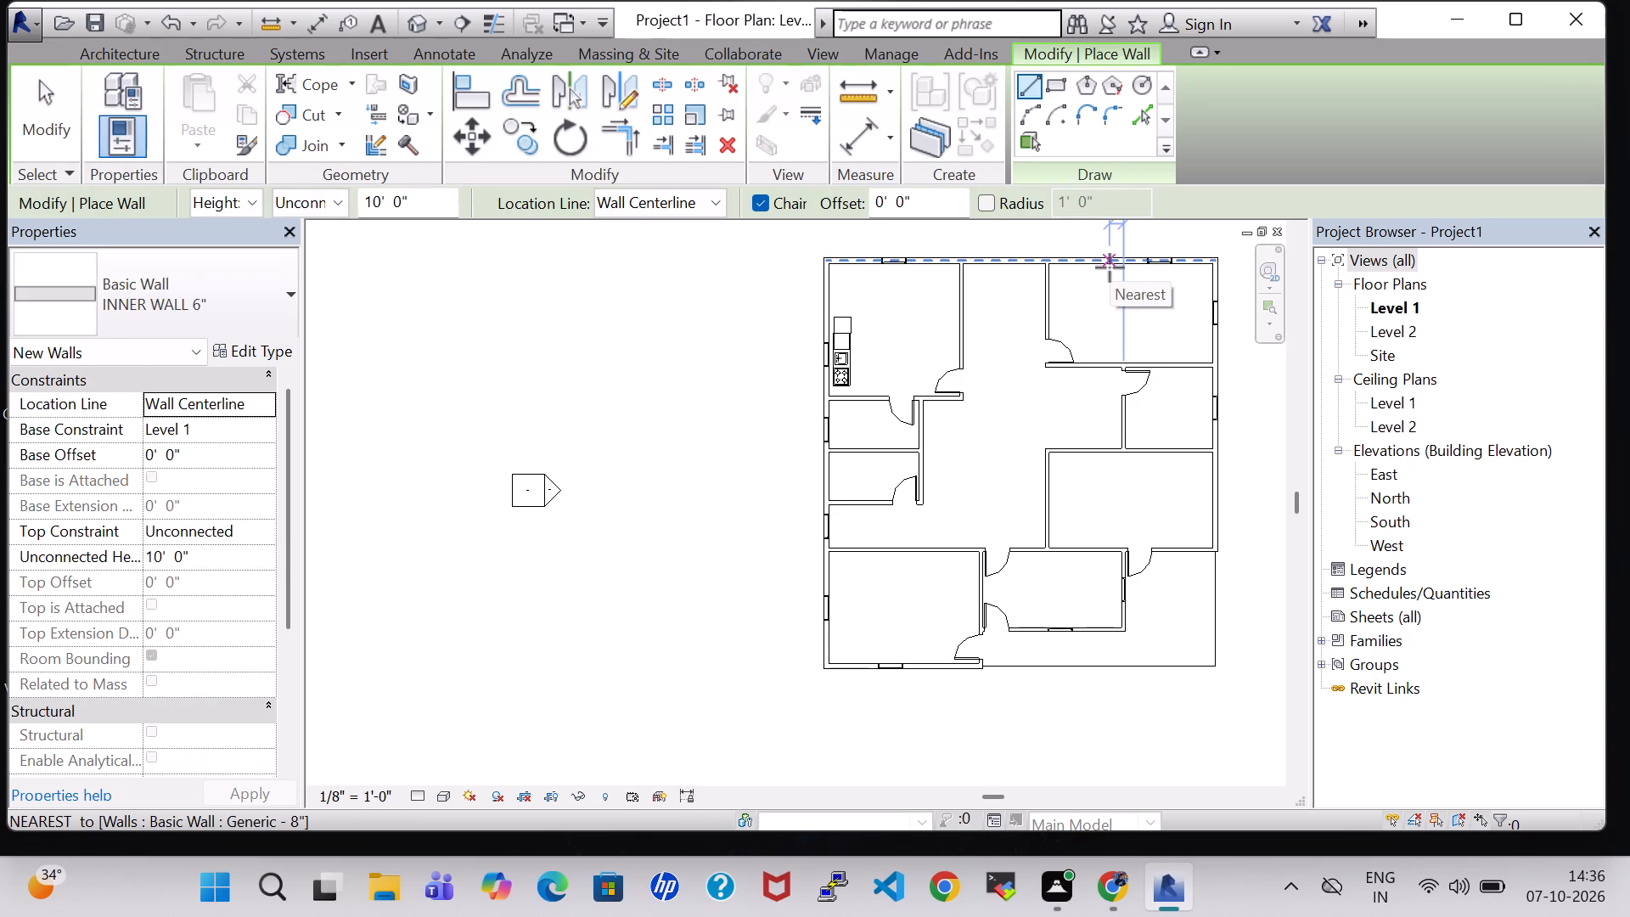
left_click(1110, 267)
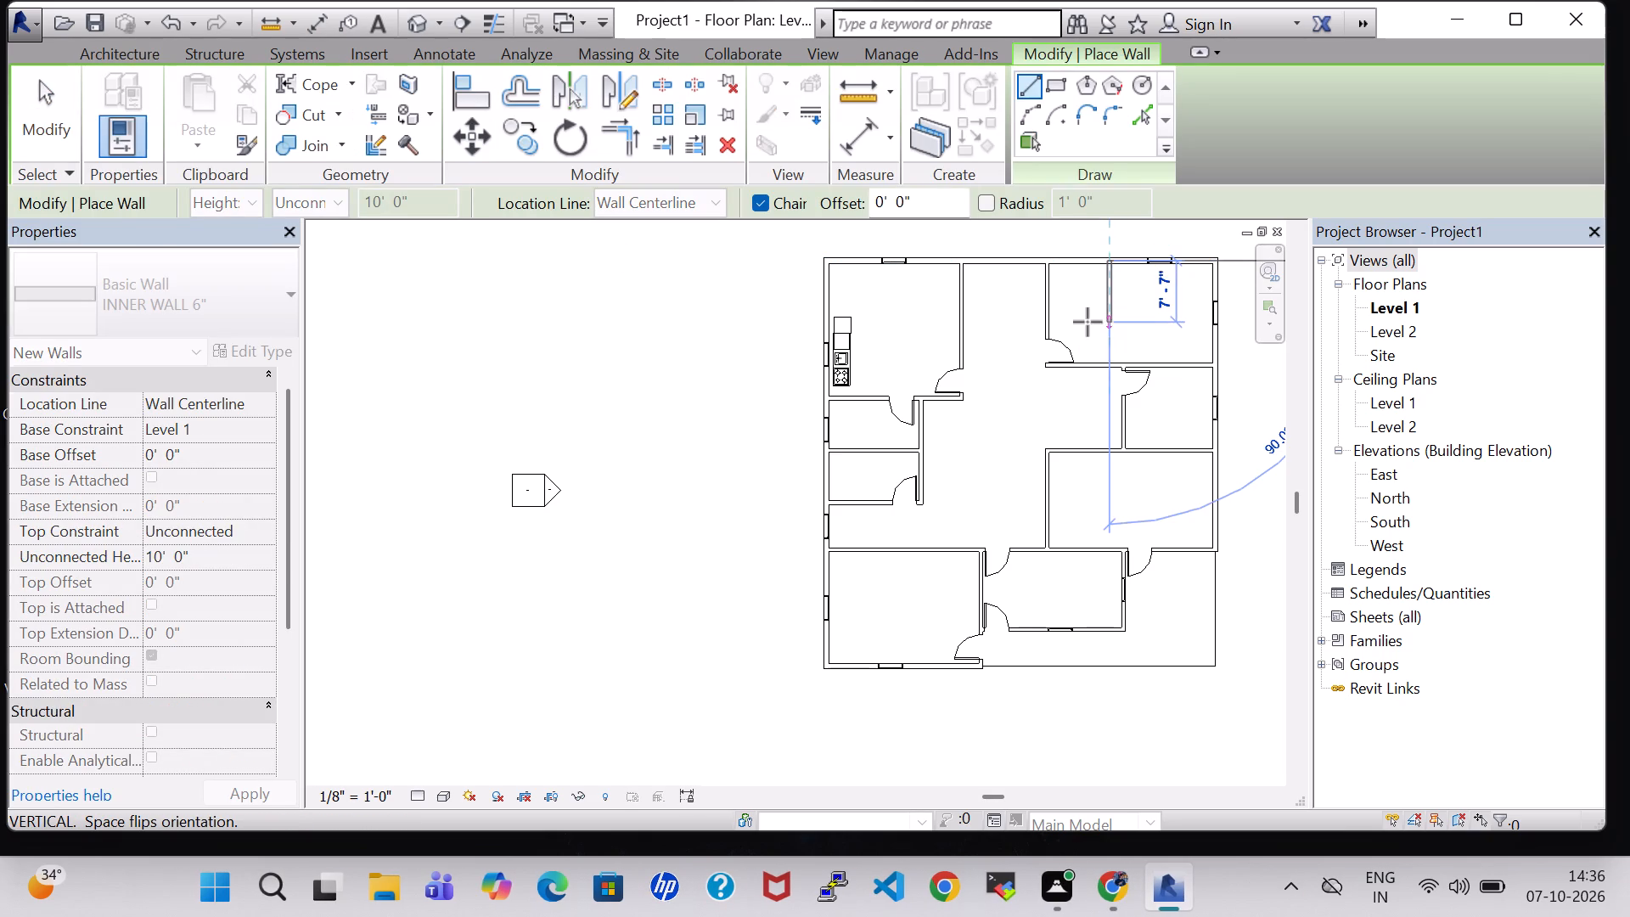
left_click(1110, 320)
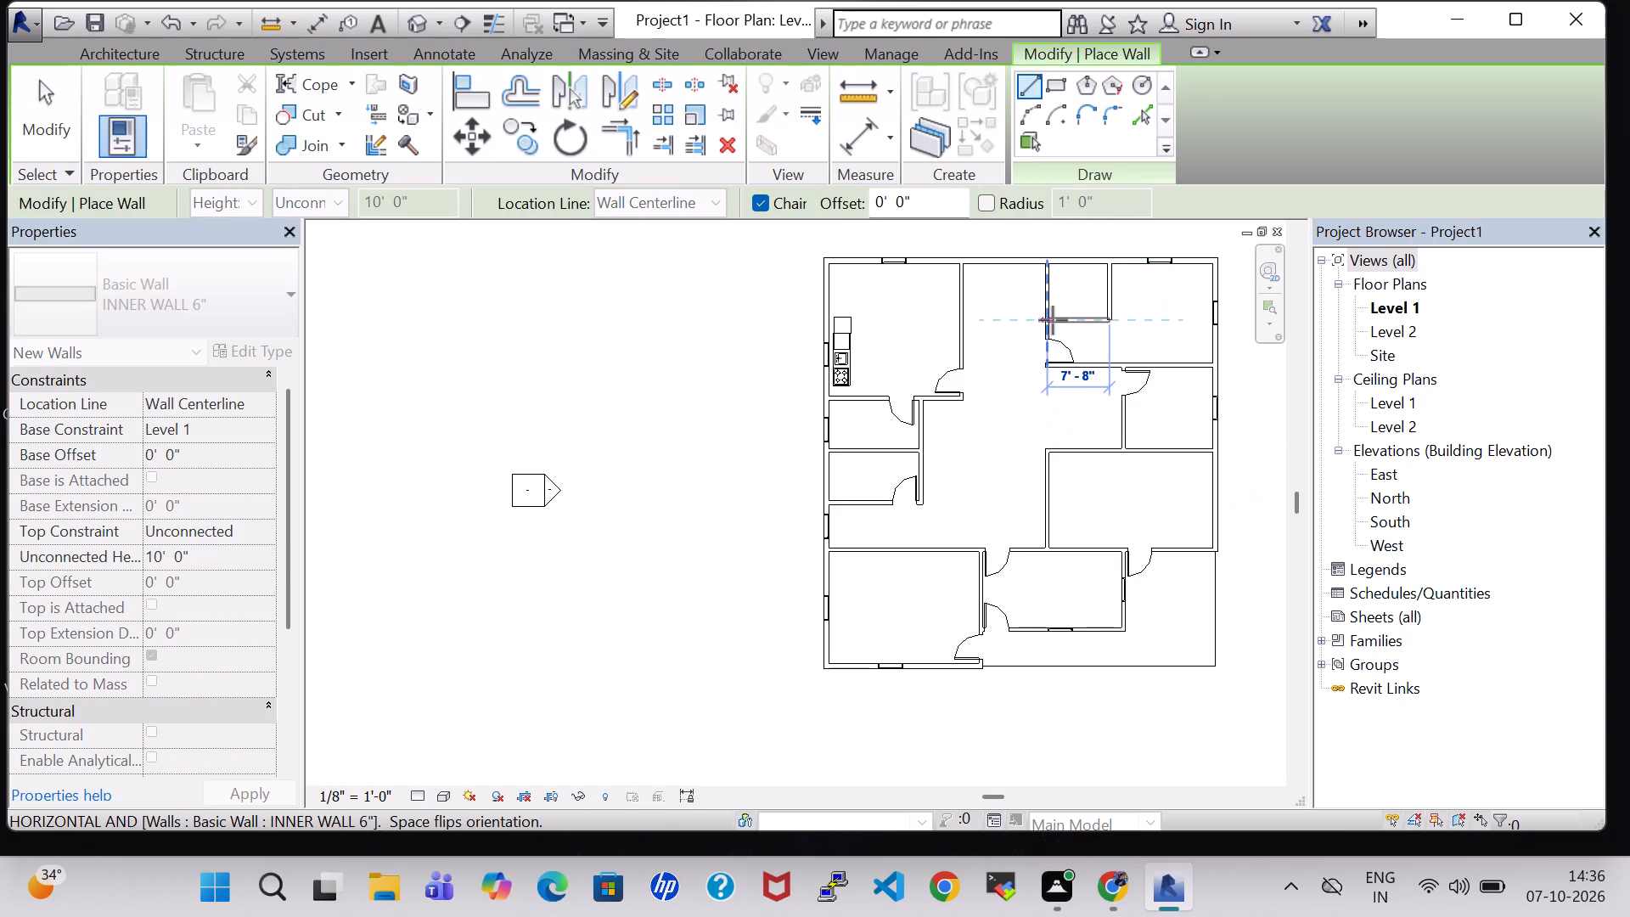
key("Escape")
key("Escape")
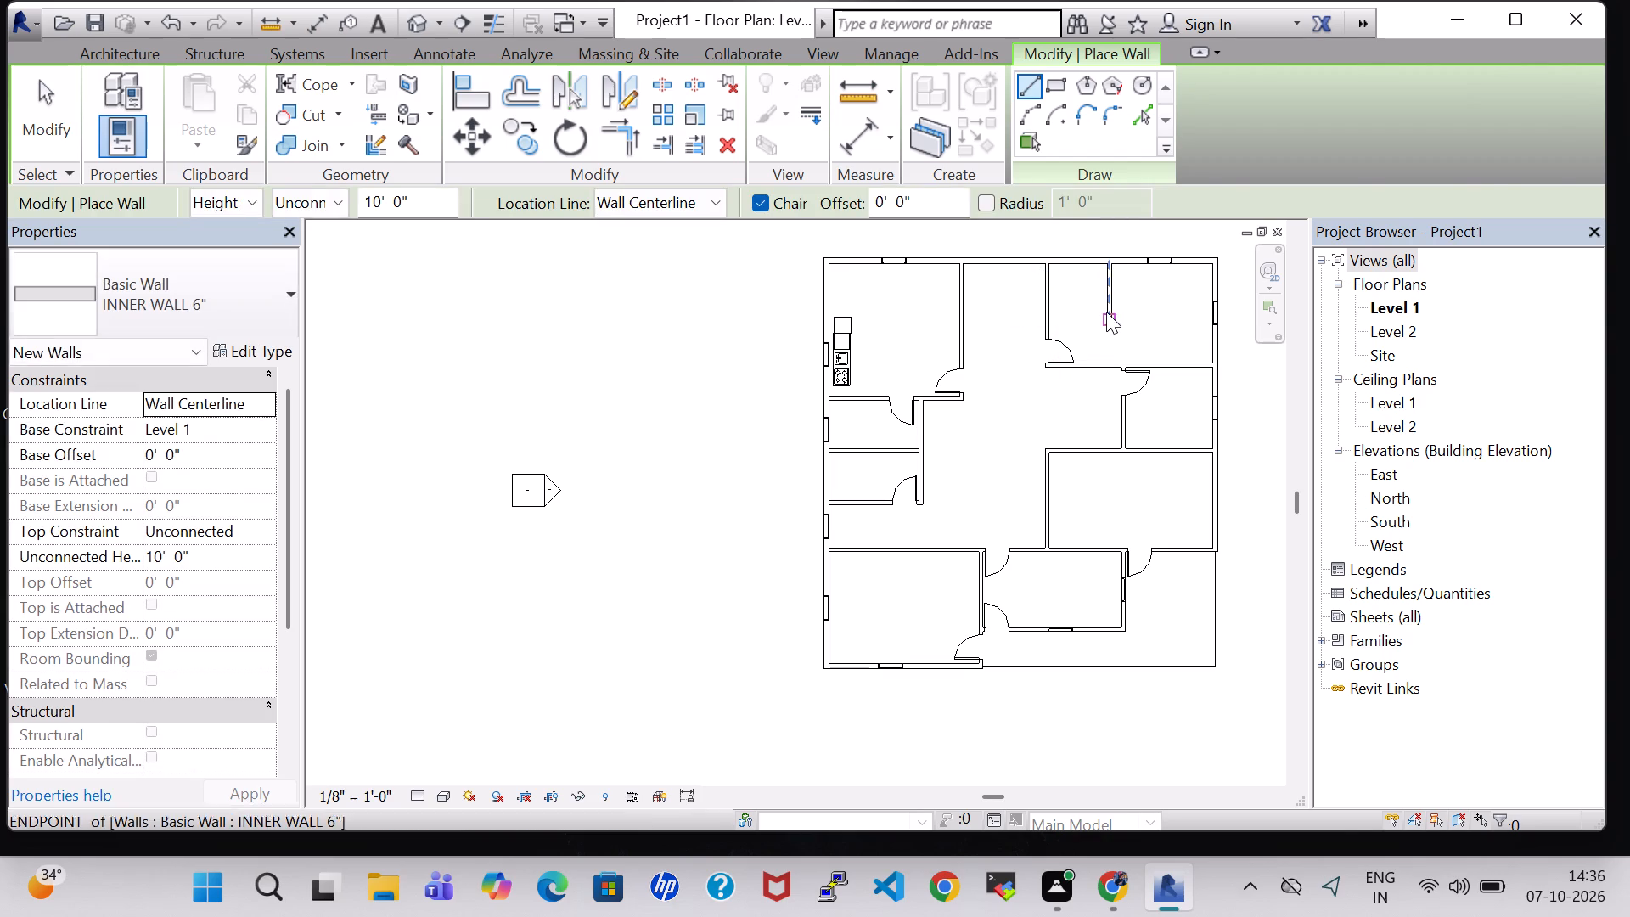
Nudge the new vertical partition two increments to the left, to about 6'-4" from the top right room's left wall.
left_click(1106, 312)
key("Left")
key("Left")
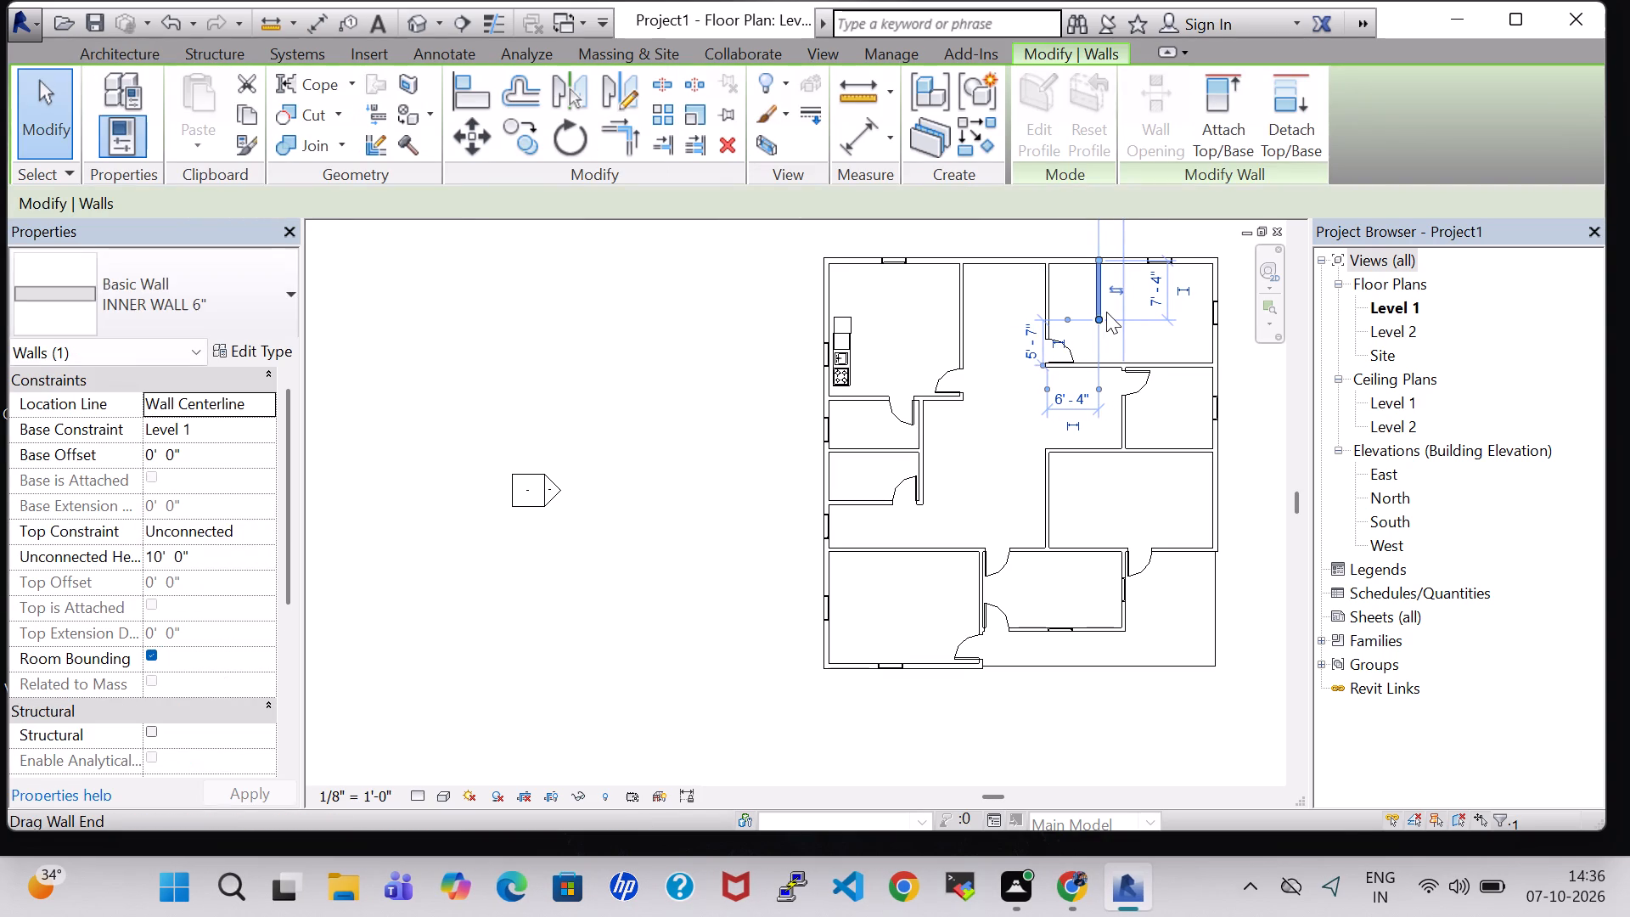
left_click(1067, 289)
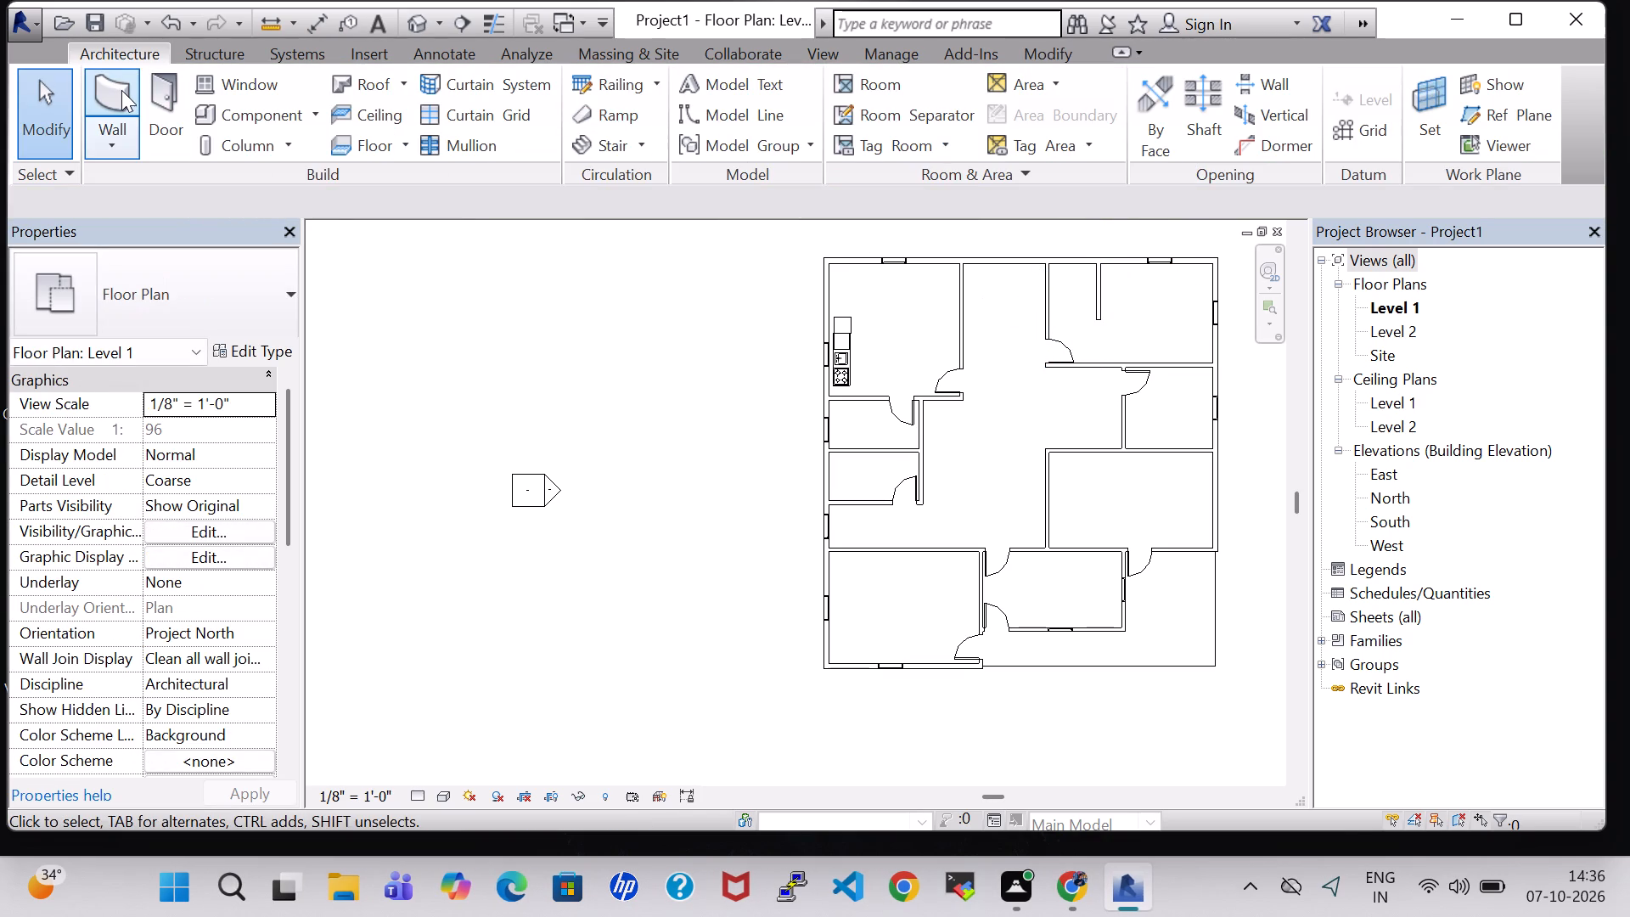
Draw a horizontal INNER WALL 6" partition from the new partition's lower end to the top right room's left wall, enclosing a small room.
left_click(121, 90)
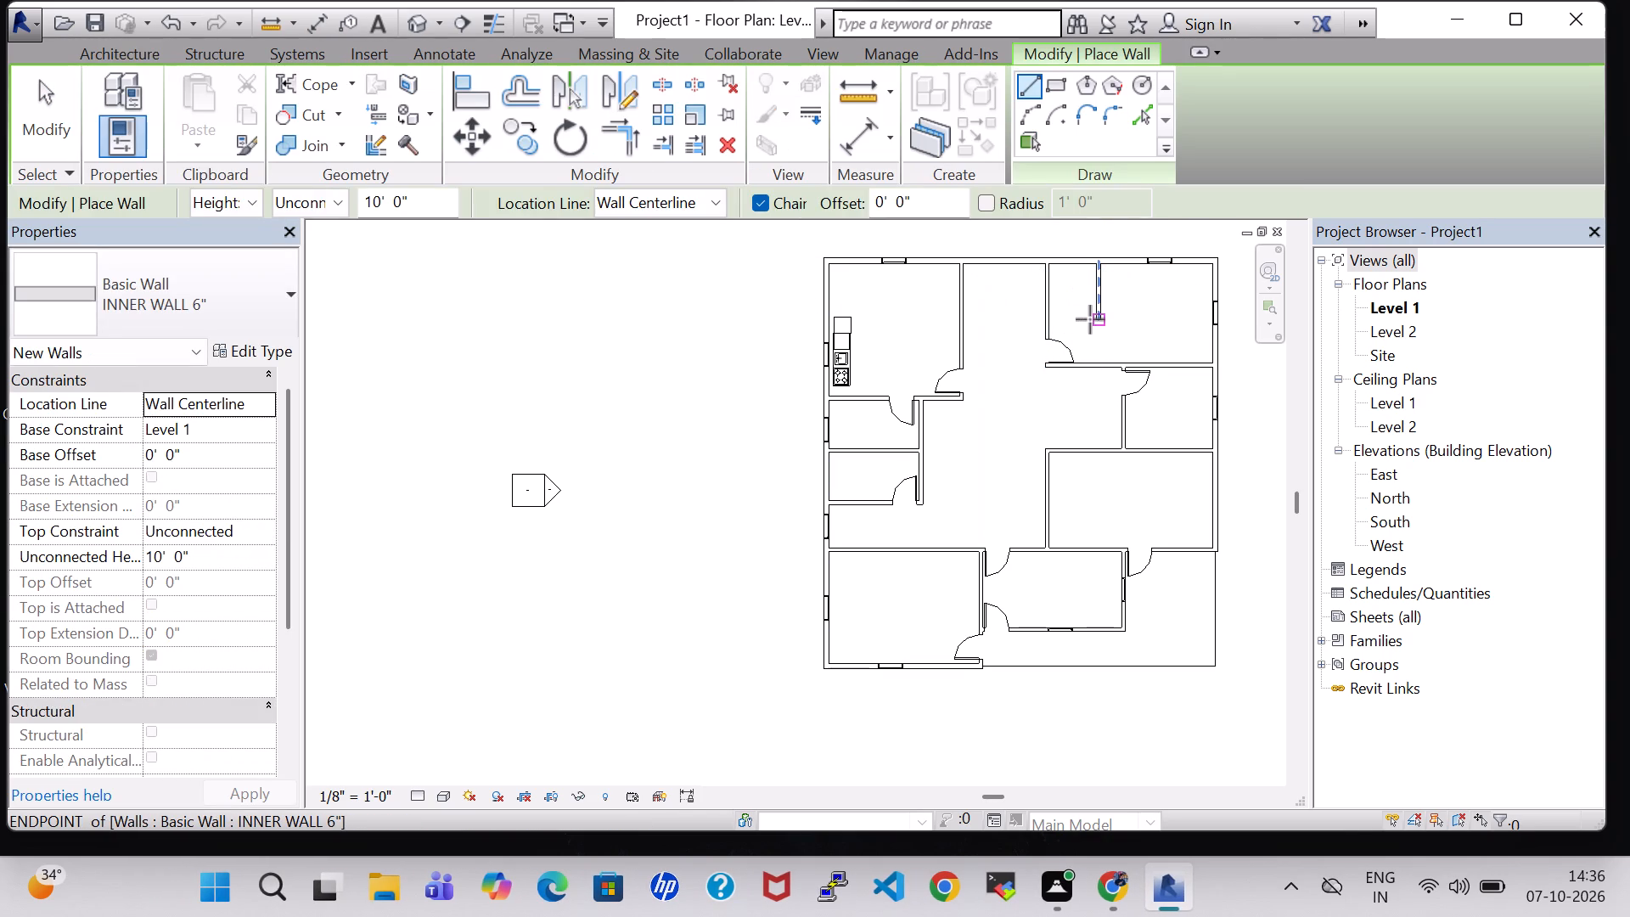
left_click(1100, 315)
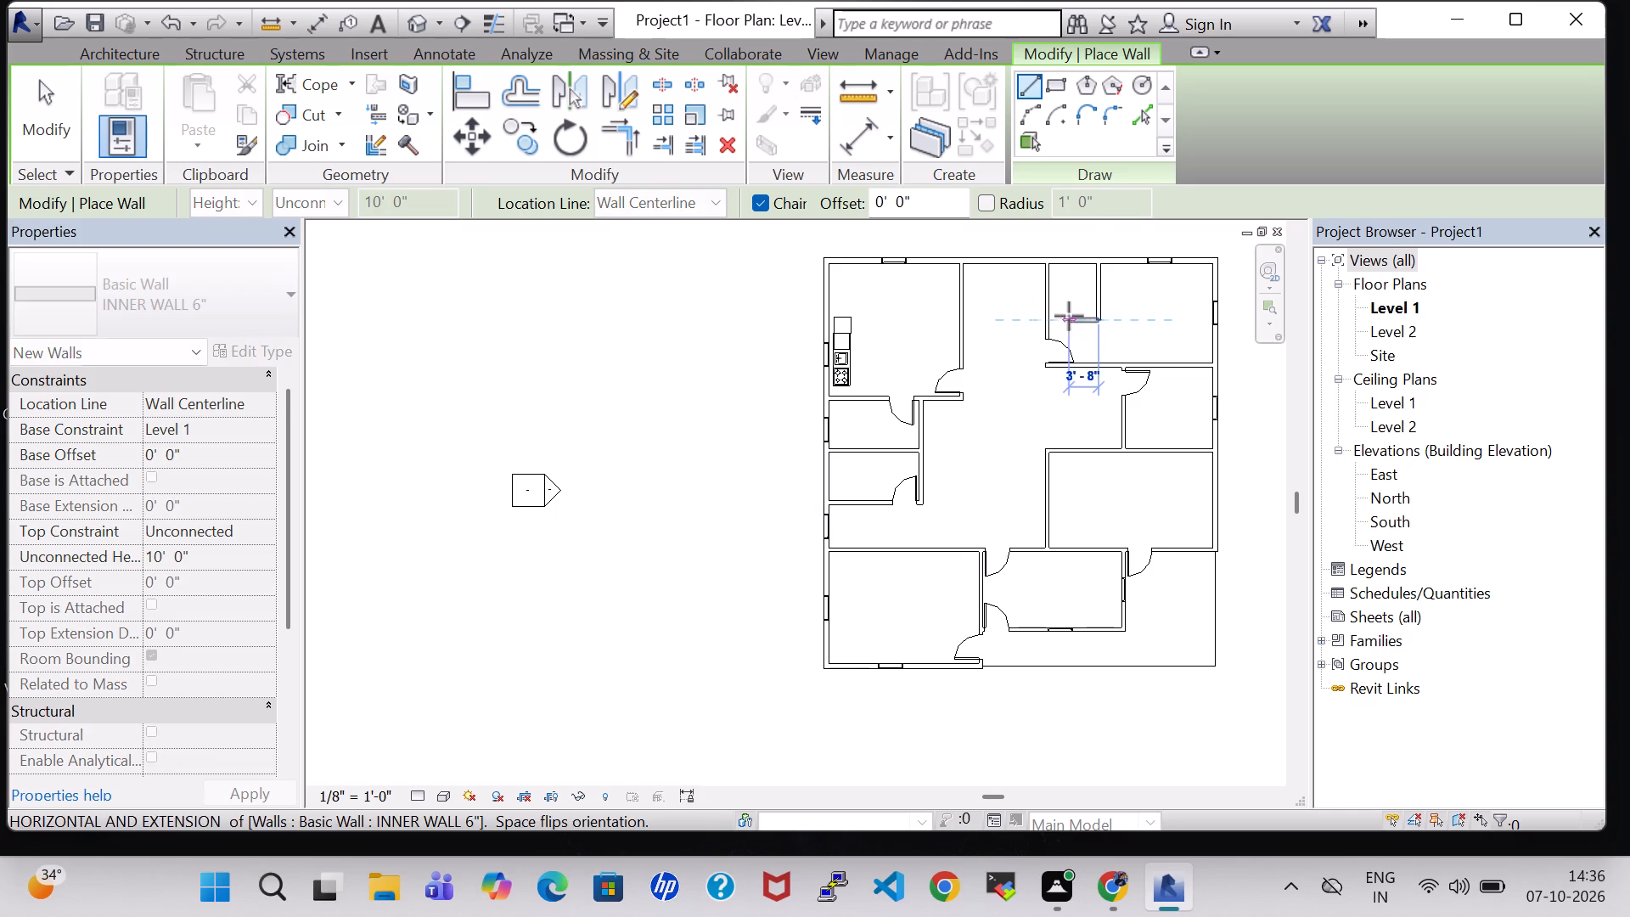
left_click(1059, 316)
key("Escape")
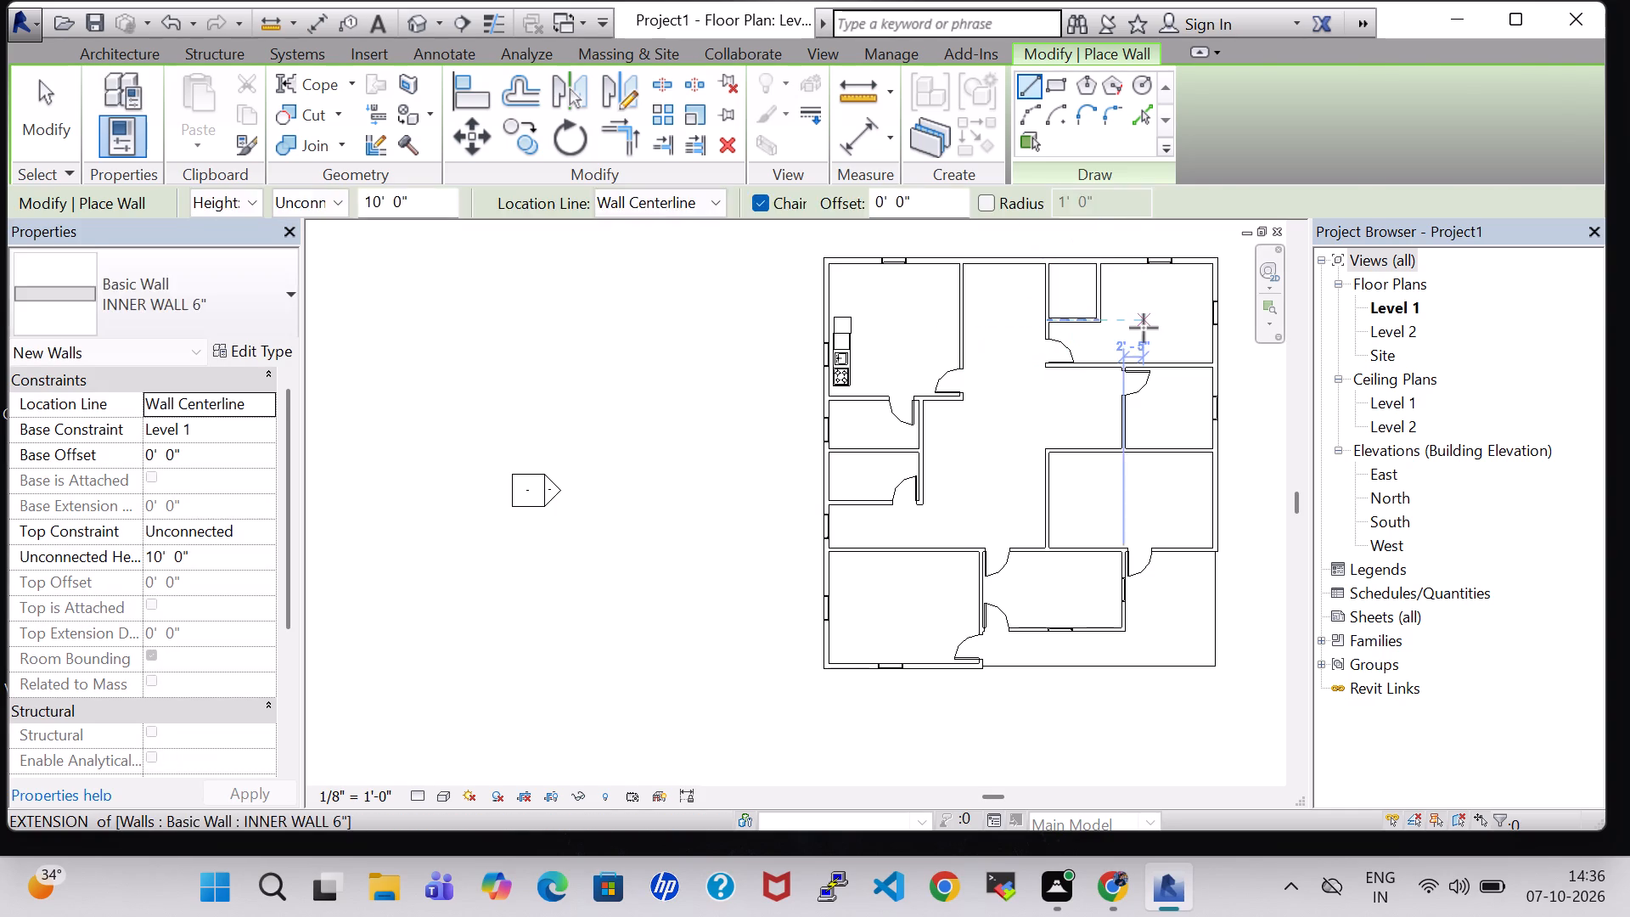
key("Escape")
Place a Single-Flush 36" x 84" door in the small enclosed room's bottom wall, about 4'-5" from its left wall and swinging inward.
left_click(156, 81)
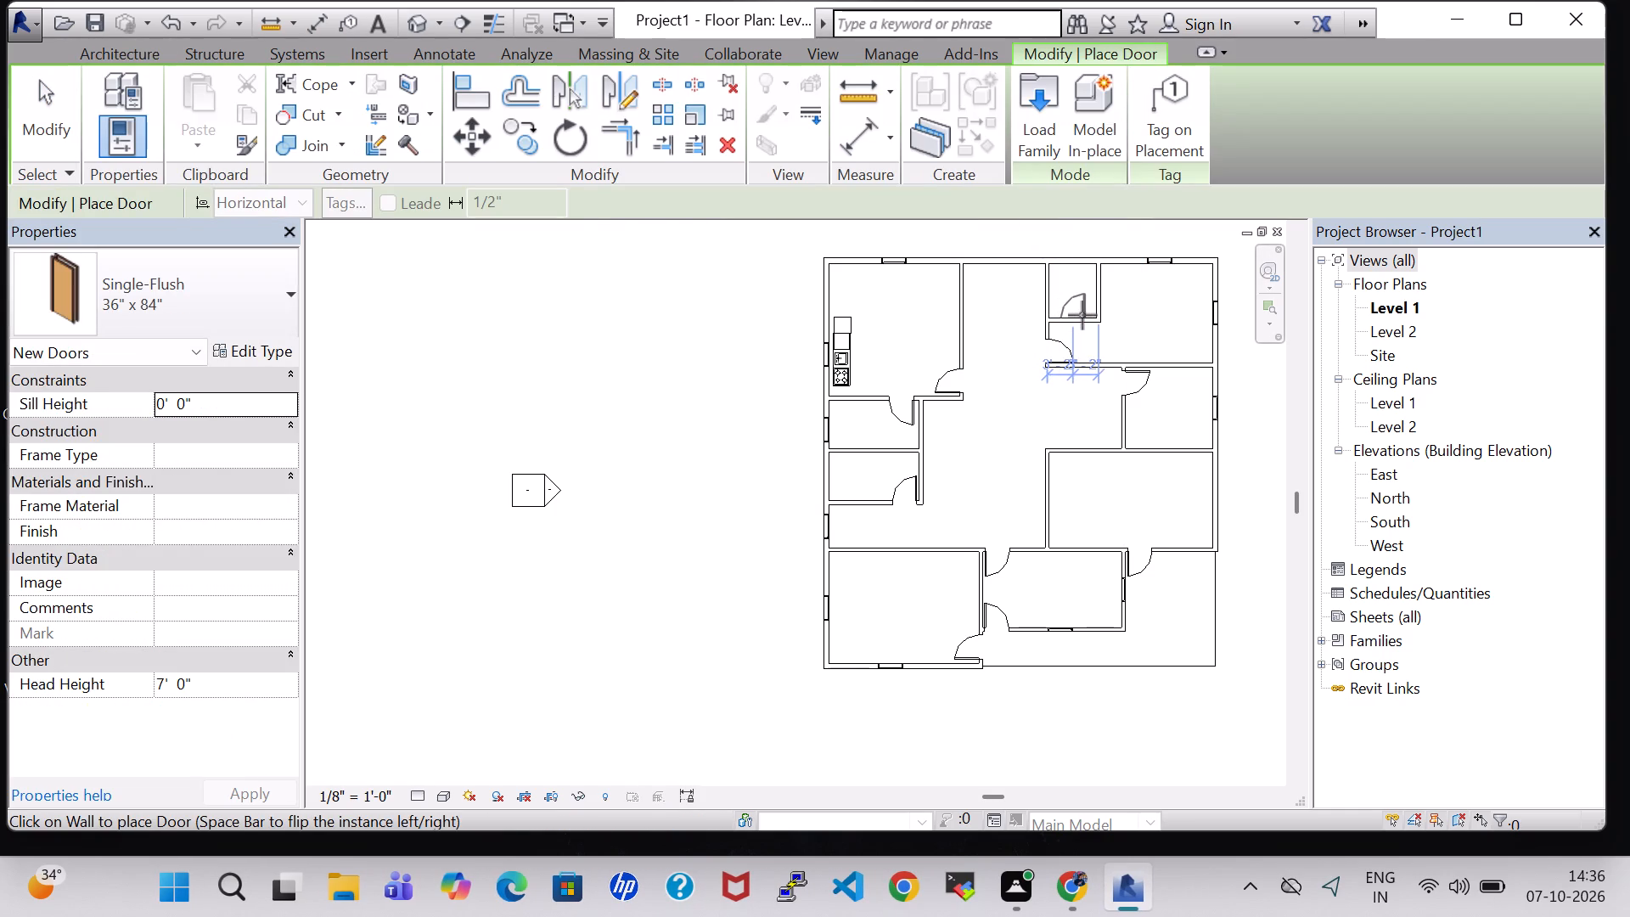
scroll(1082, 315, "up", 6)
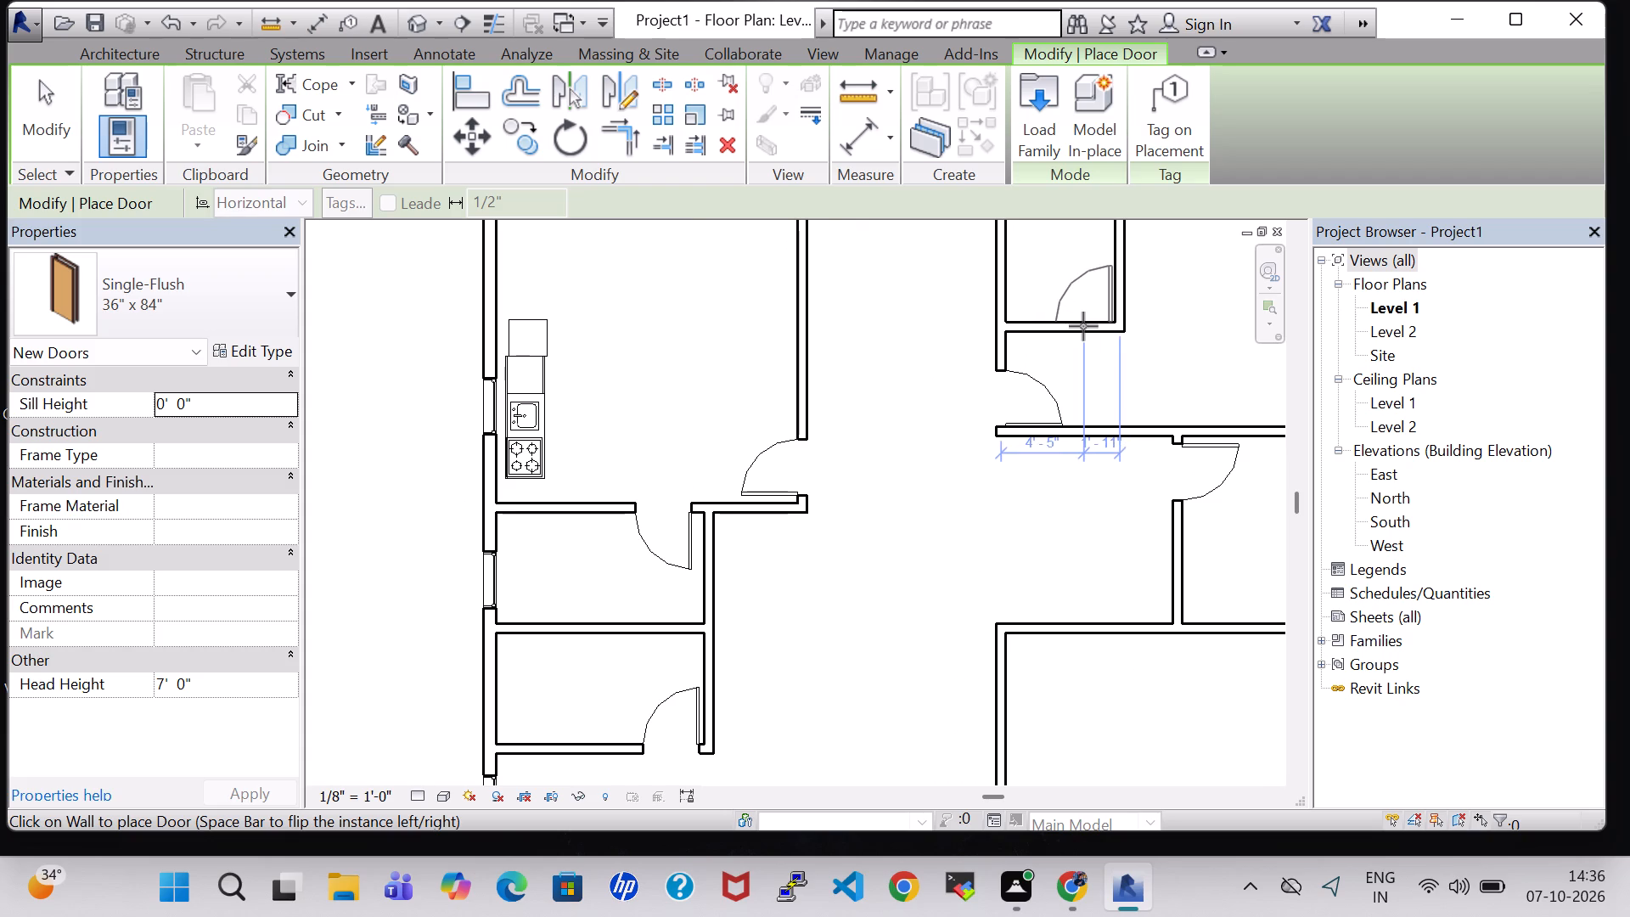
left_click(1083, 326)
key("Escape")
key("Escape")
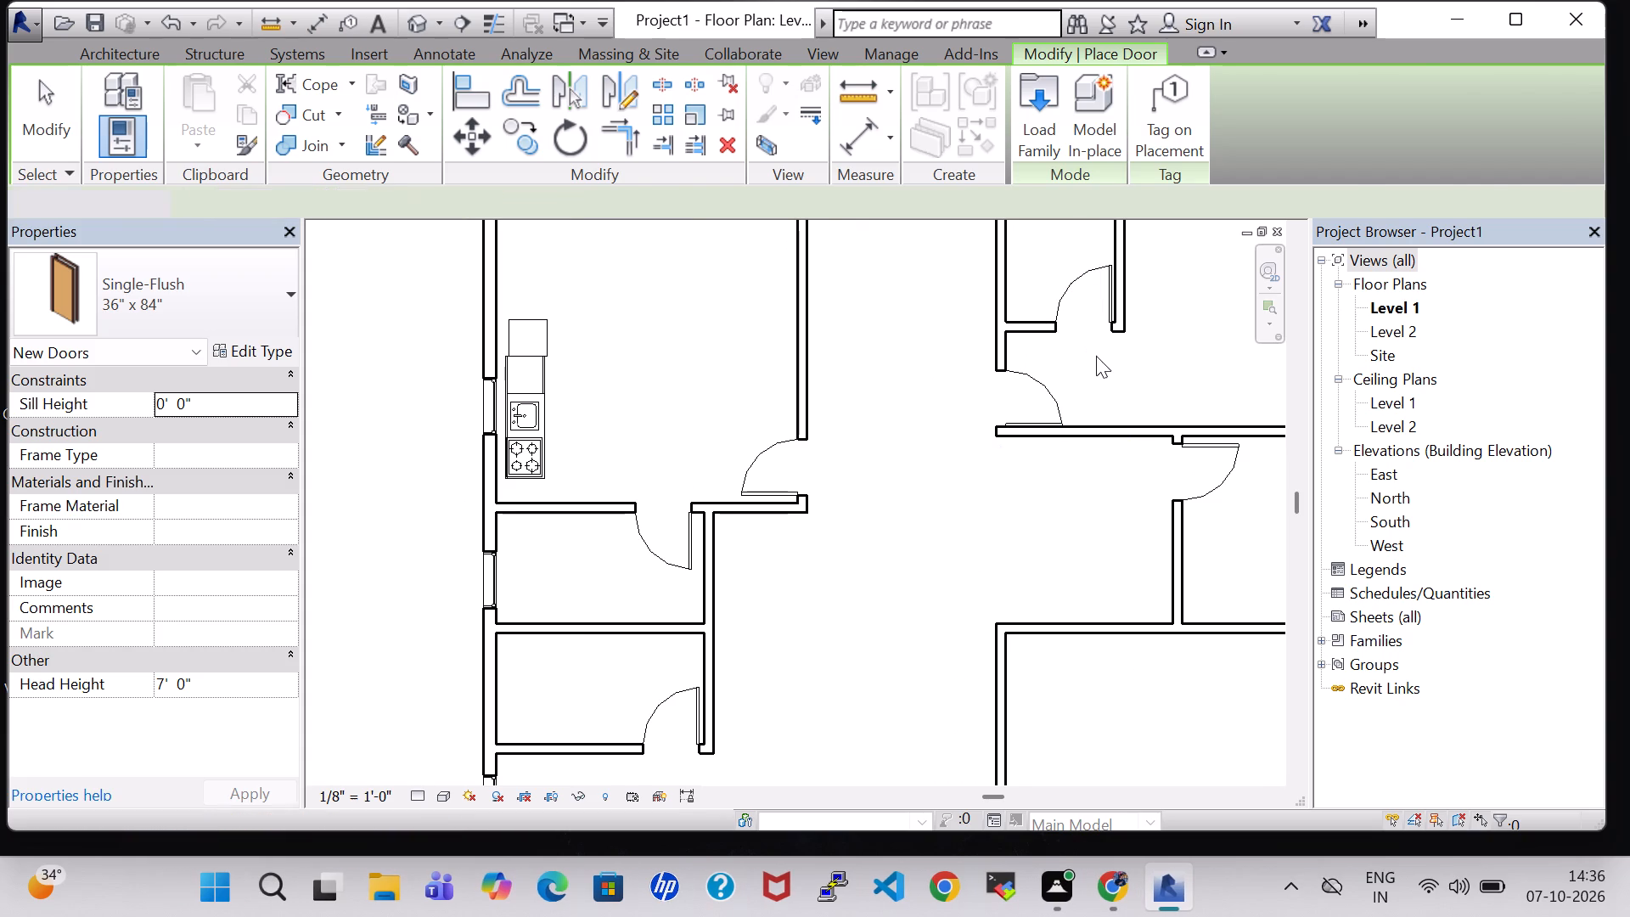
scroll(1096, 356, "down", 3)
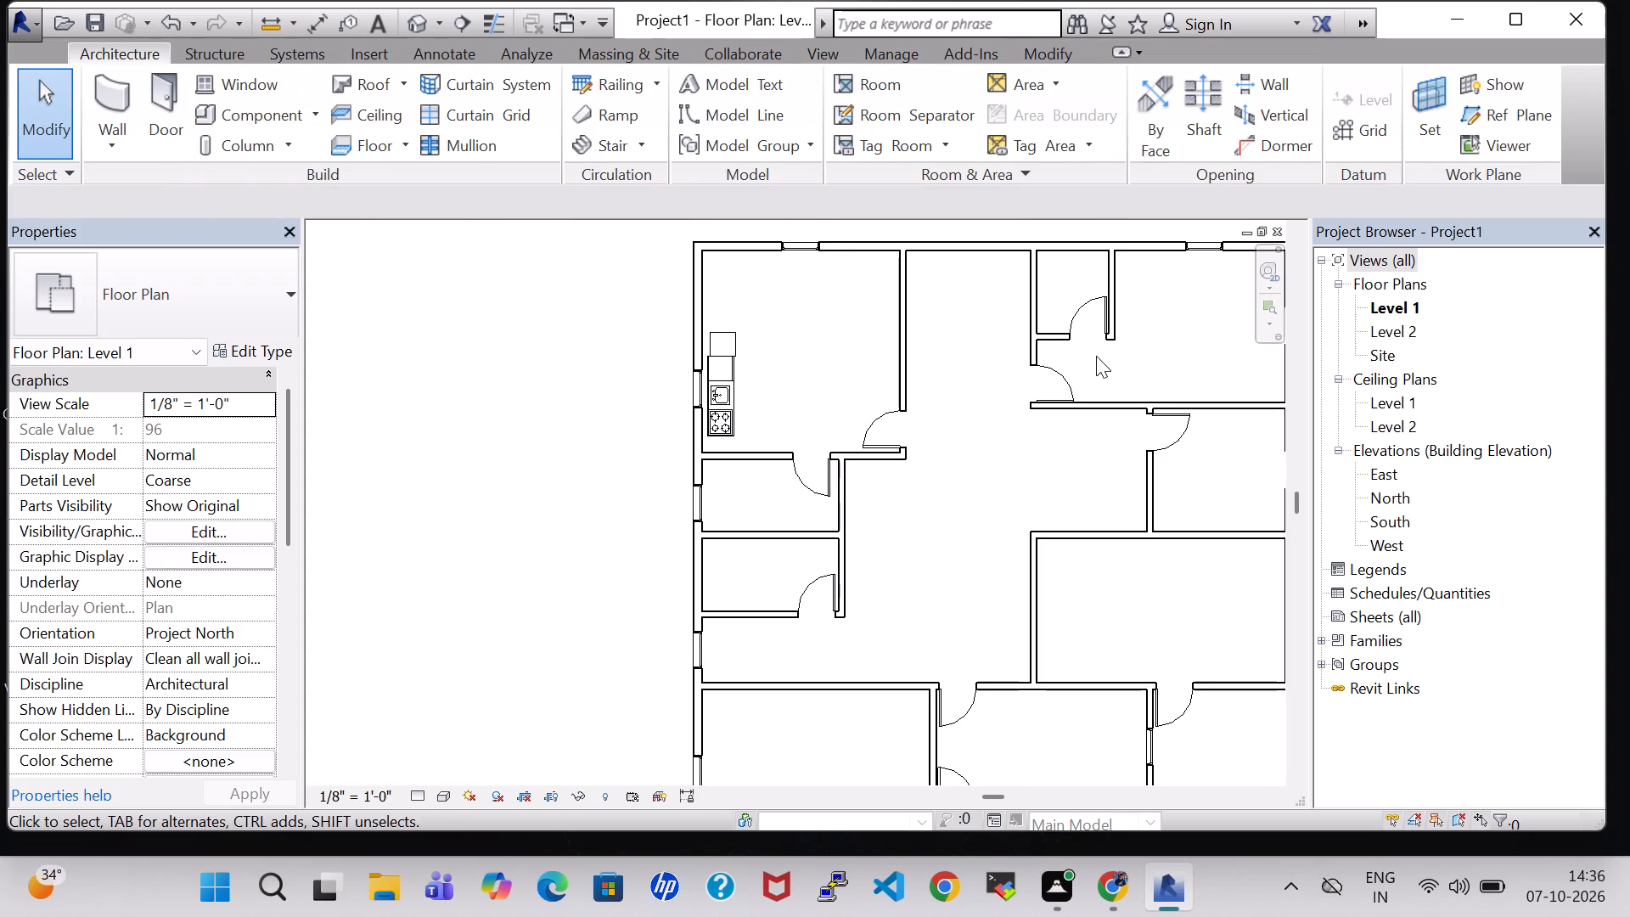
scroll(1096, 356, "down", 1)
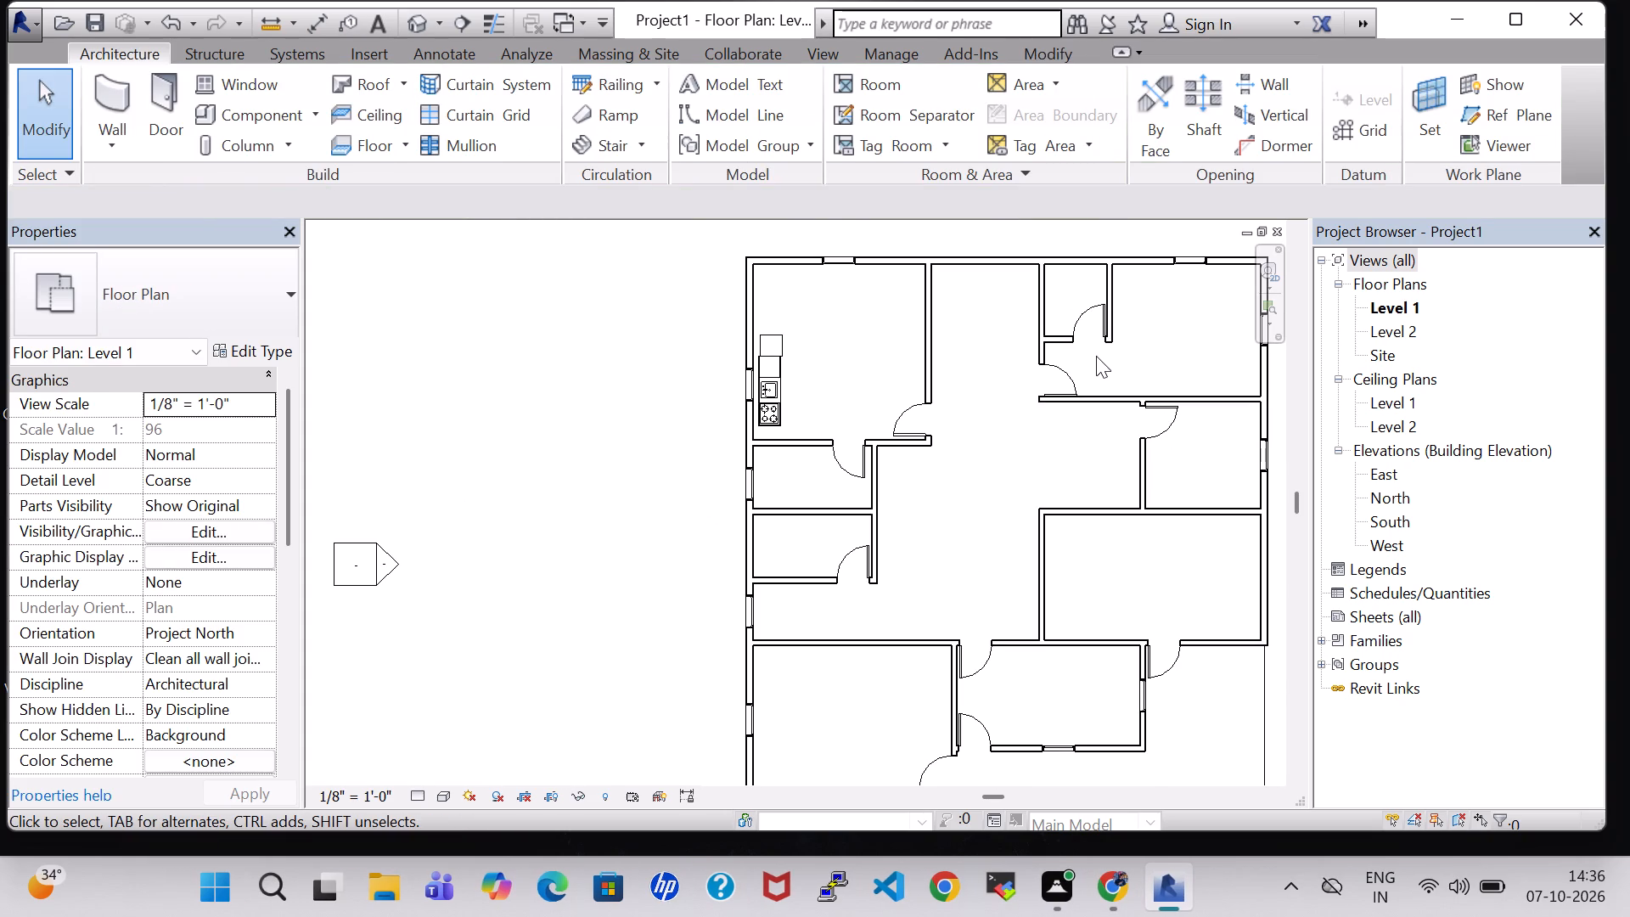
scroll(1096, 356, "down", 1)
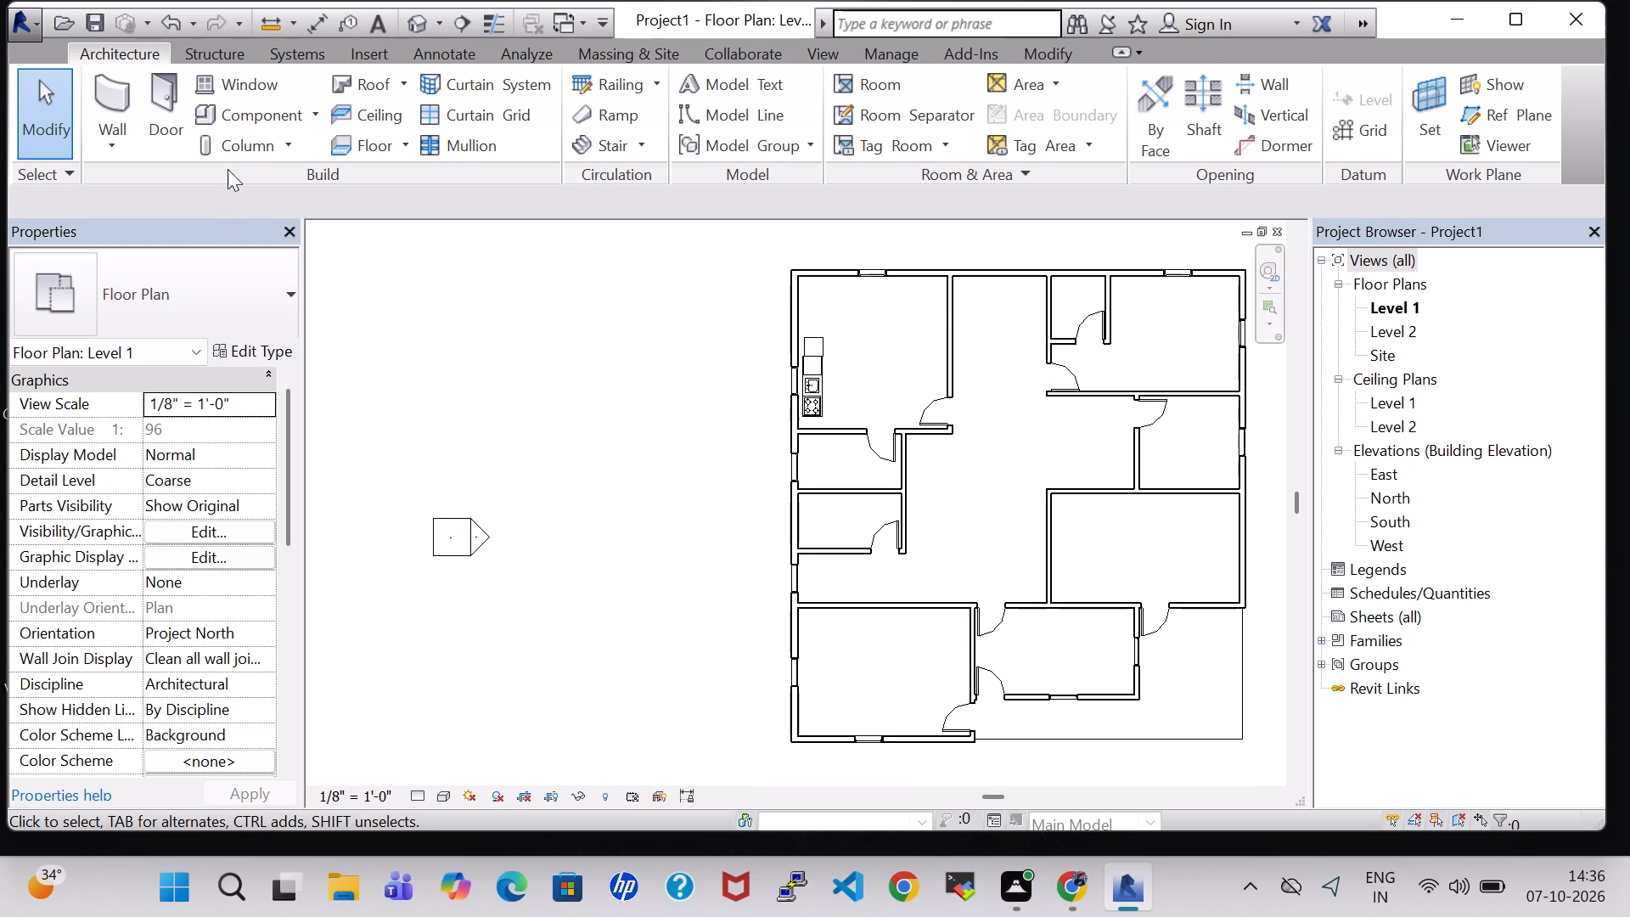
Load the Transom with Trim window family from the US Imperial Windows library for placing windows.
left_click(259, 86)
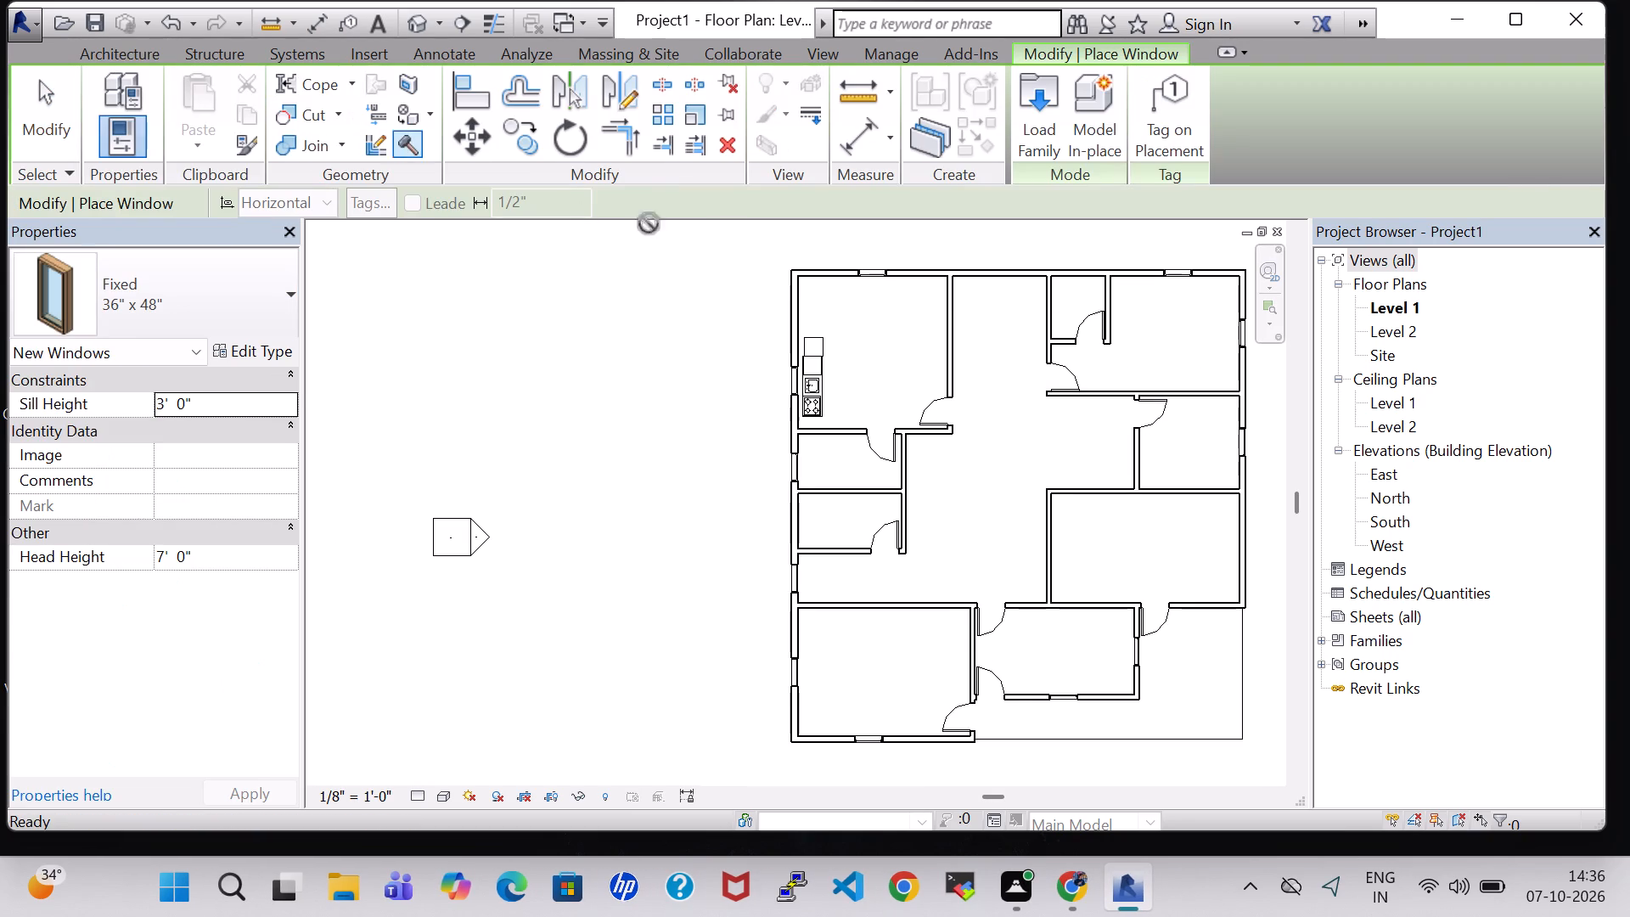
left_click(1045, 130)
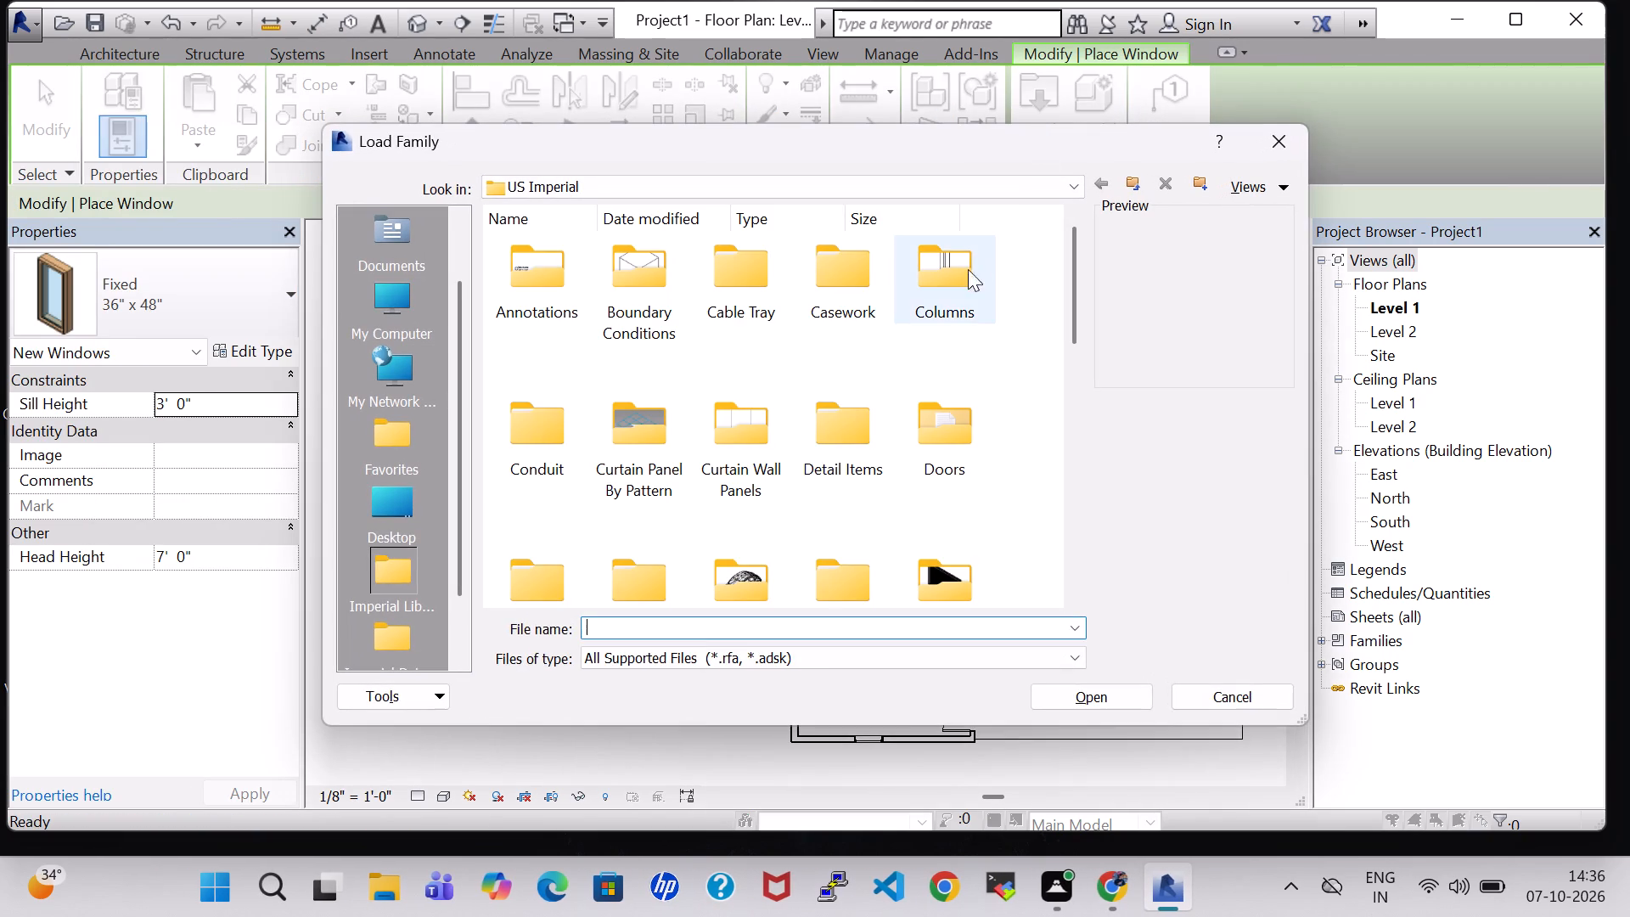
scroll(926, 387, "down", 4)
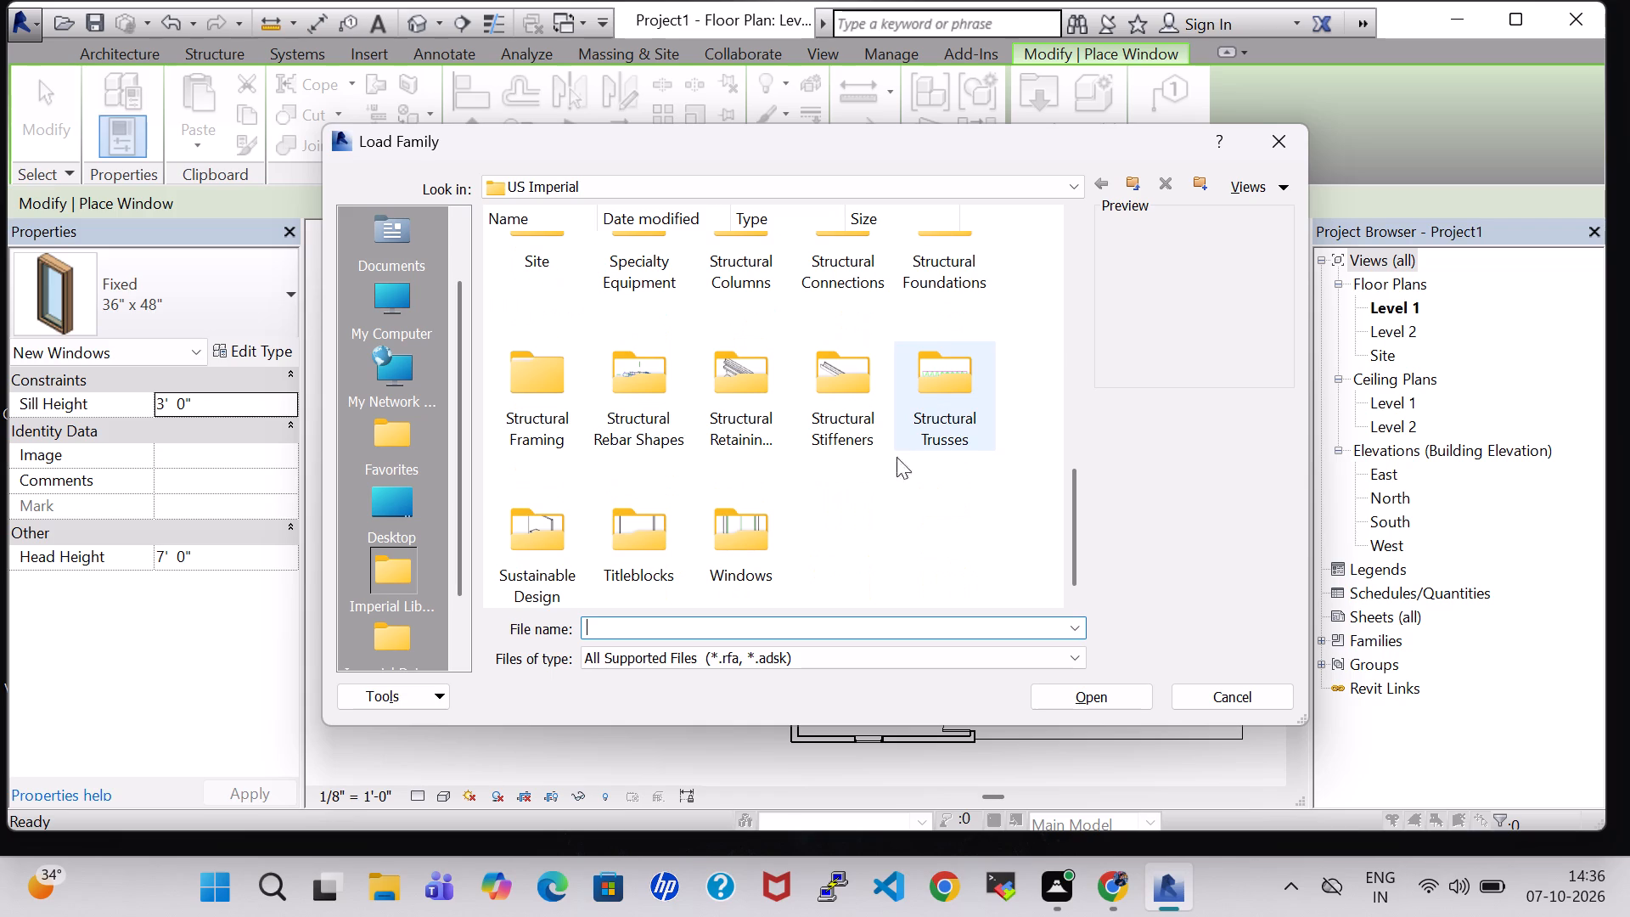
double_click(756, 527)
scroll(722, 402, "down", 2)
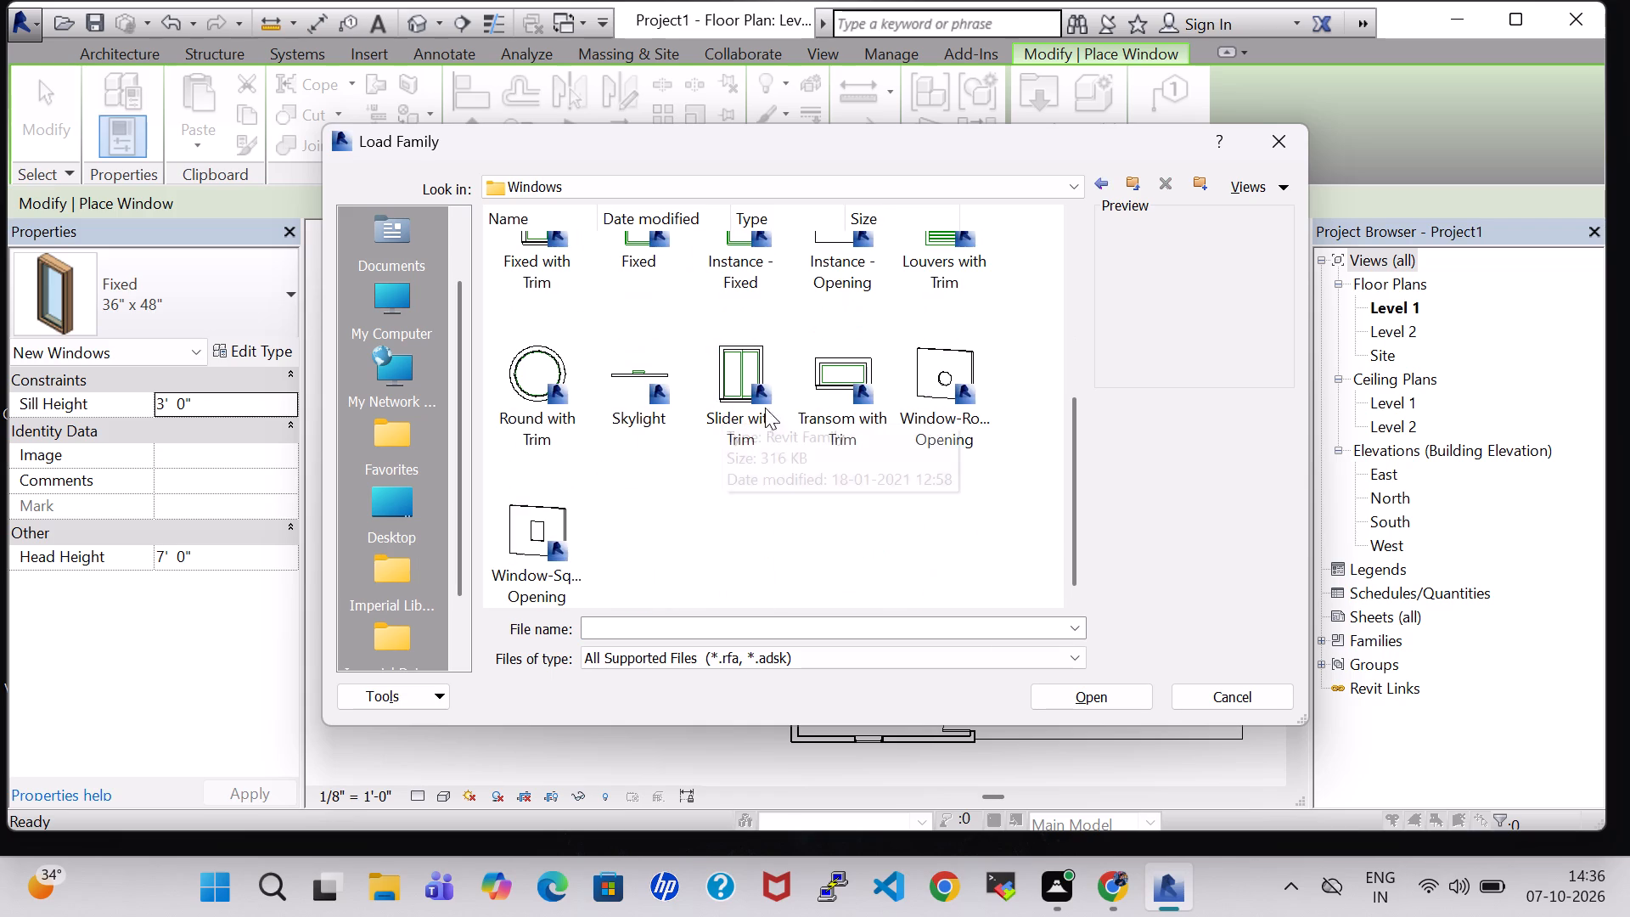
left_click(807, 391)
left_click(1098, 684)
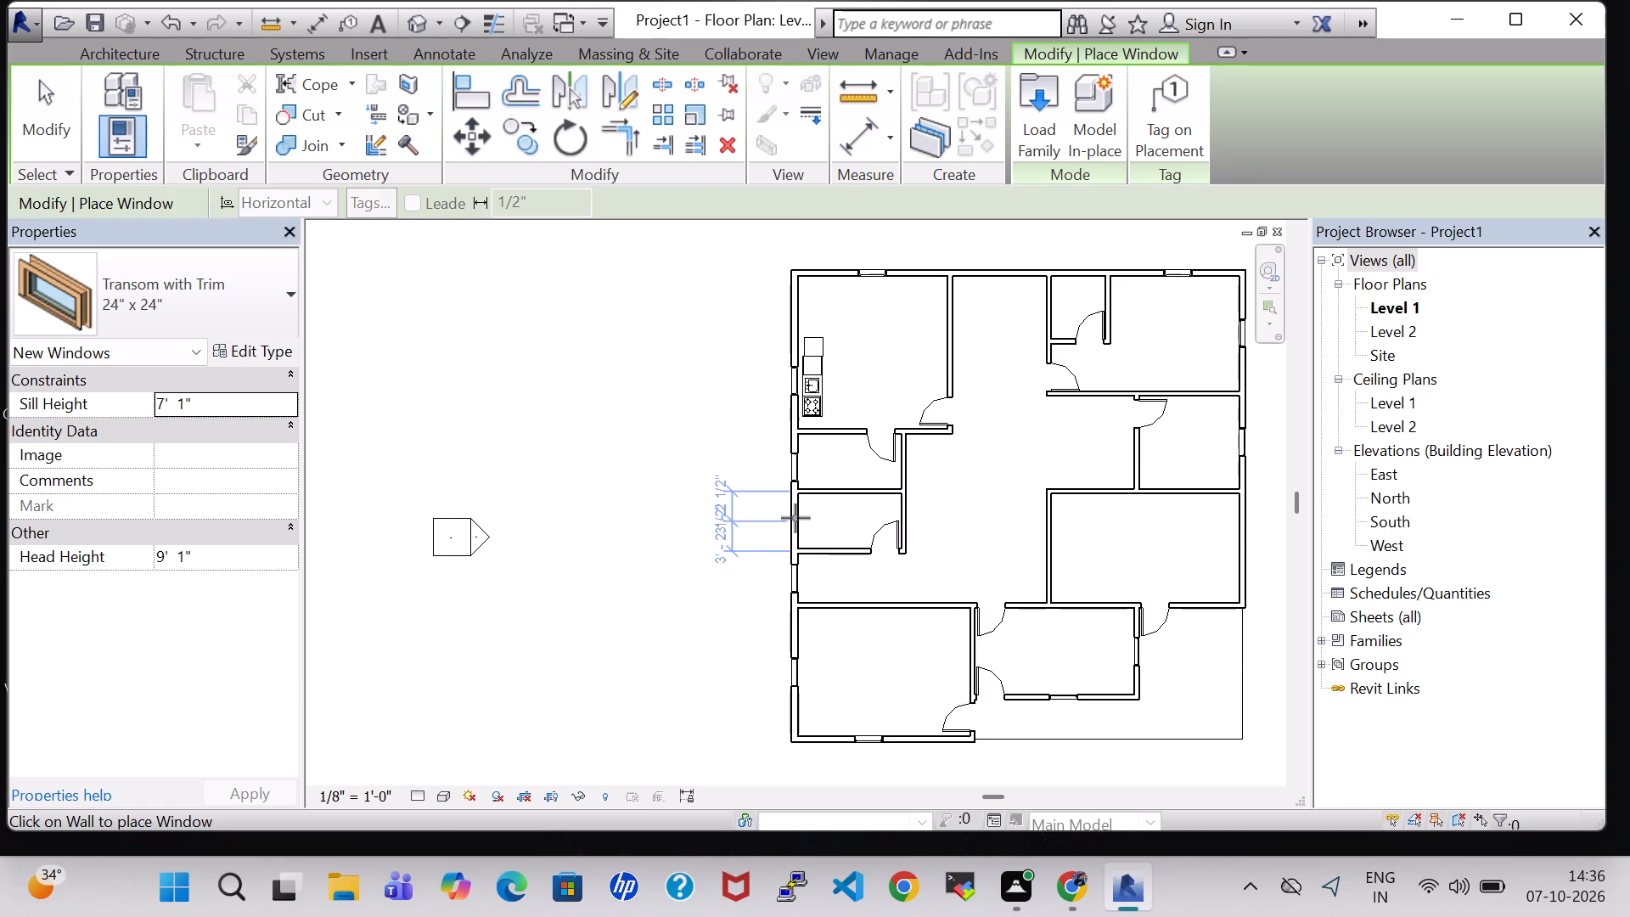
Place 24" x 24" Transom with Trim windows midway between partitions in the left small room's left outer wall and the top right small room's top outer wall.
scroll(795, 518, "up", 5)
left_click(795, 534)
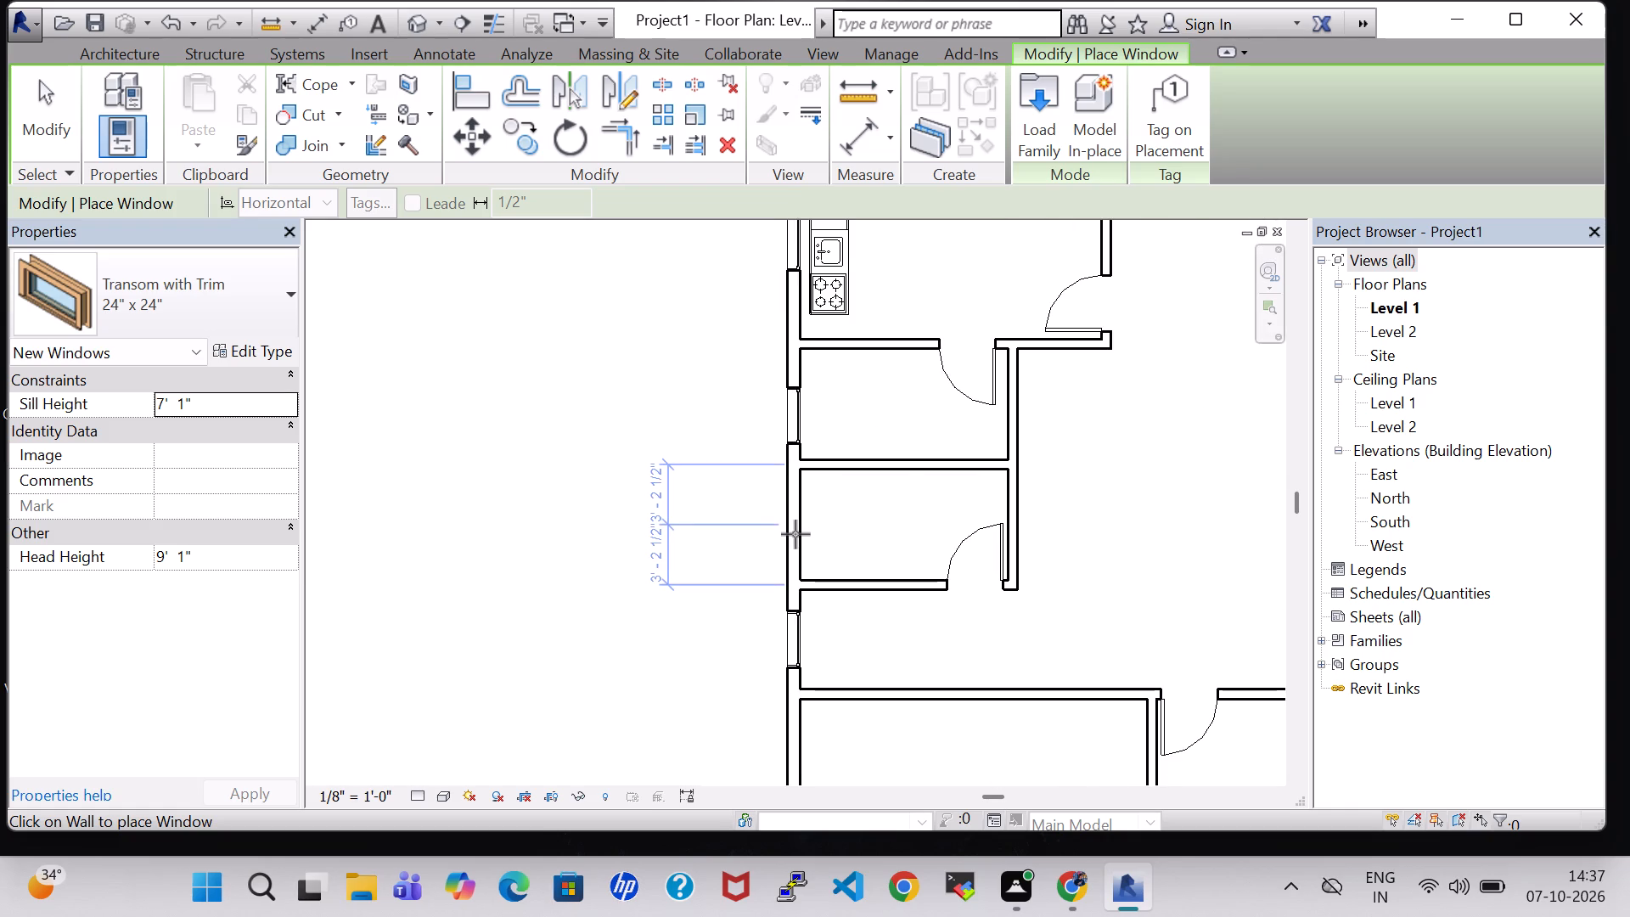
scroll(1150, 504, "down", 4)
middle_click_drag(1150, 504, 1071, 521)
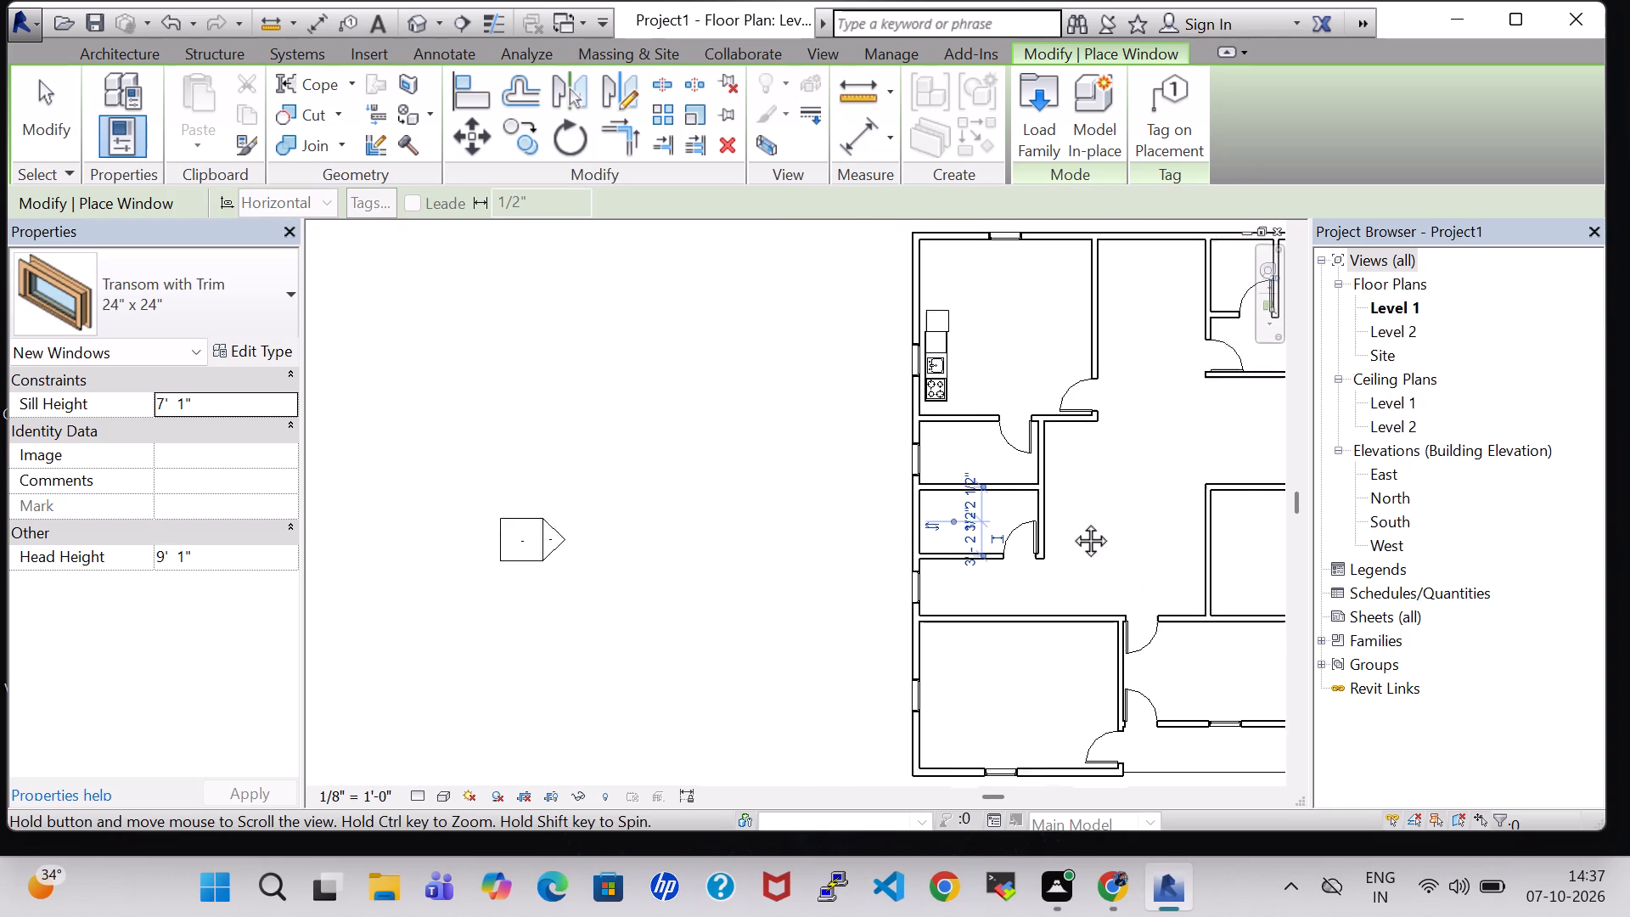
middle_click_drag(1071, 521, 865, 563)
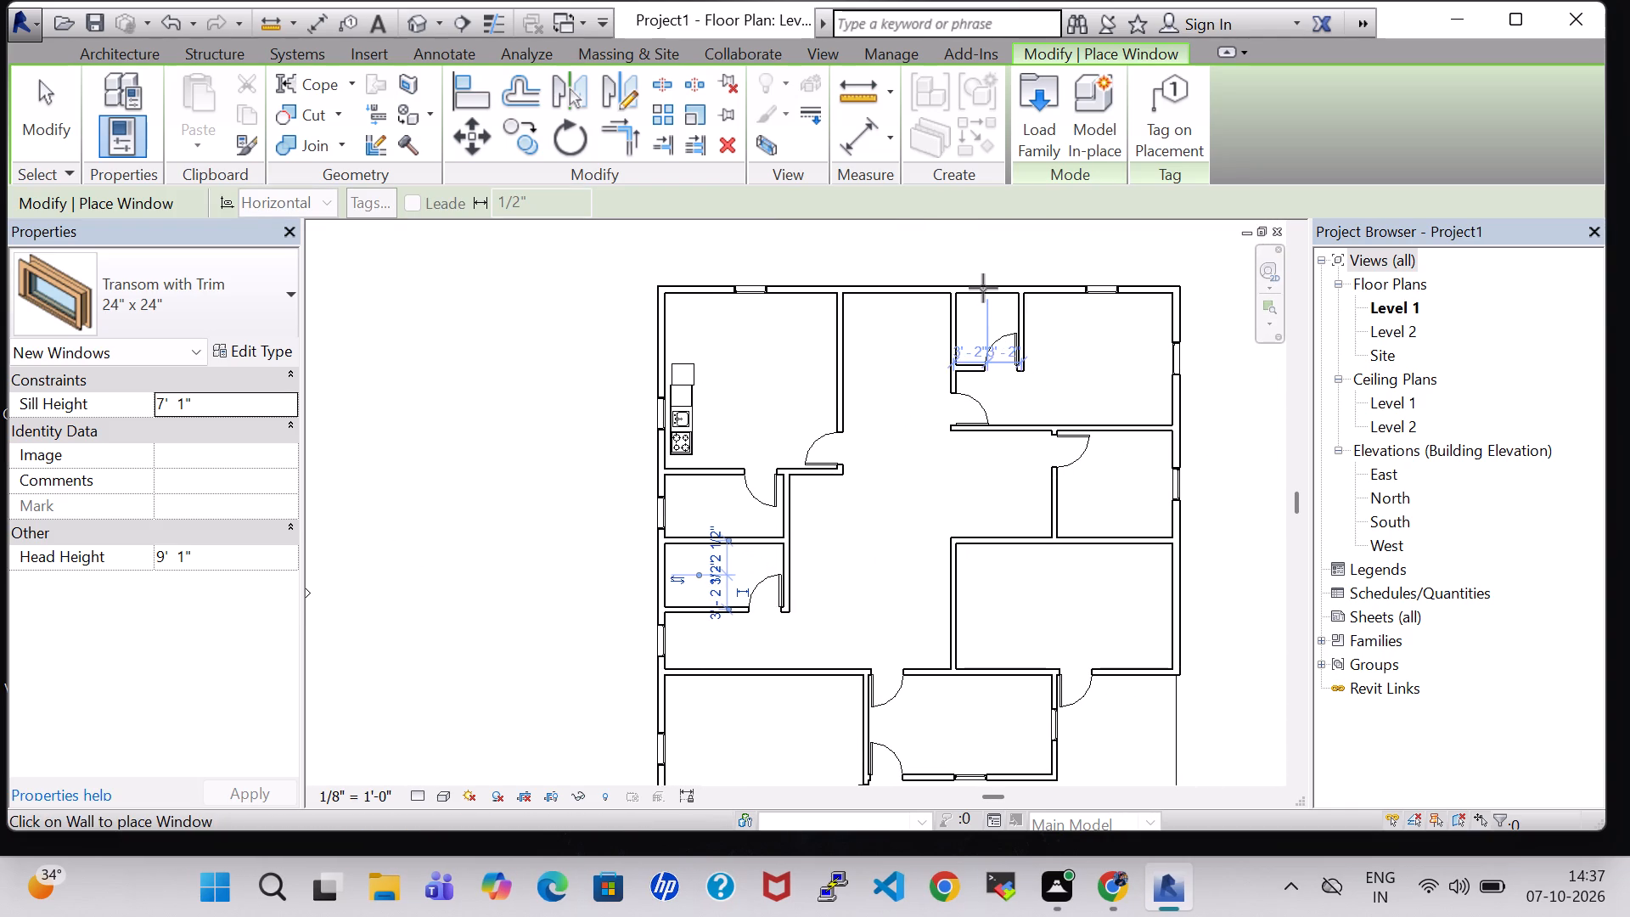
left_click(983, 288)
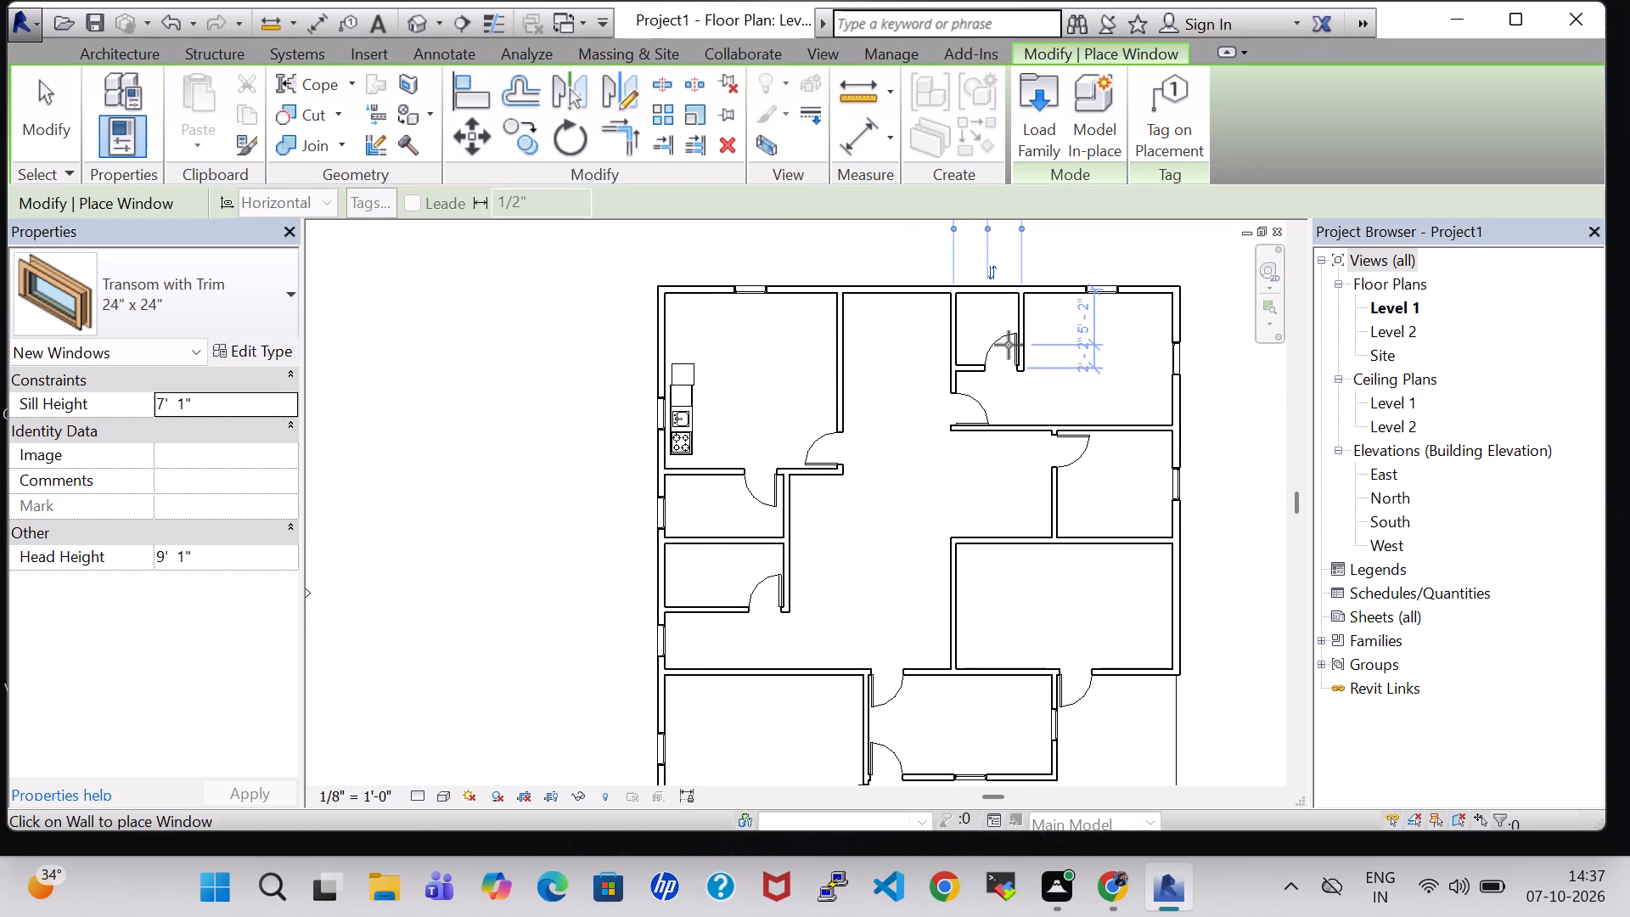
key("Escape")
key("Escape")
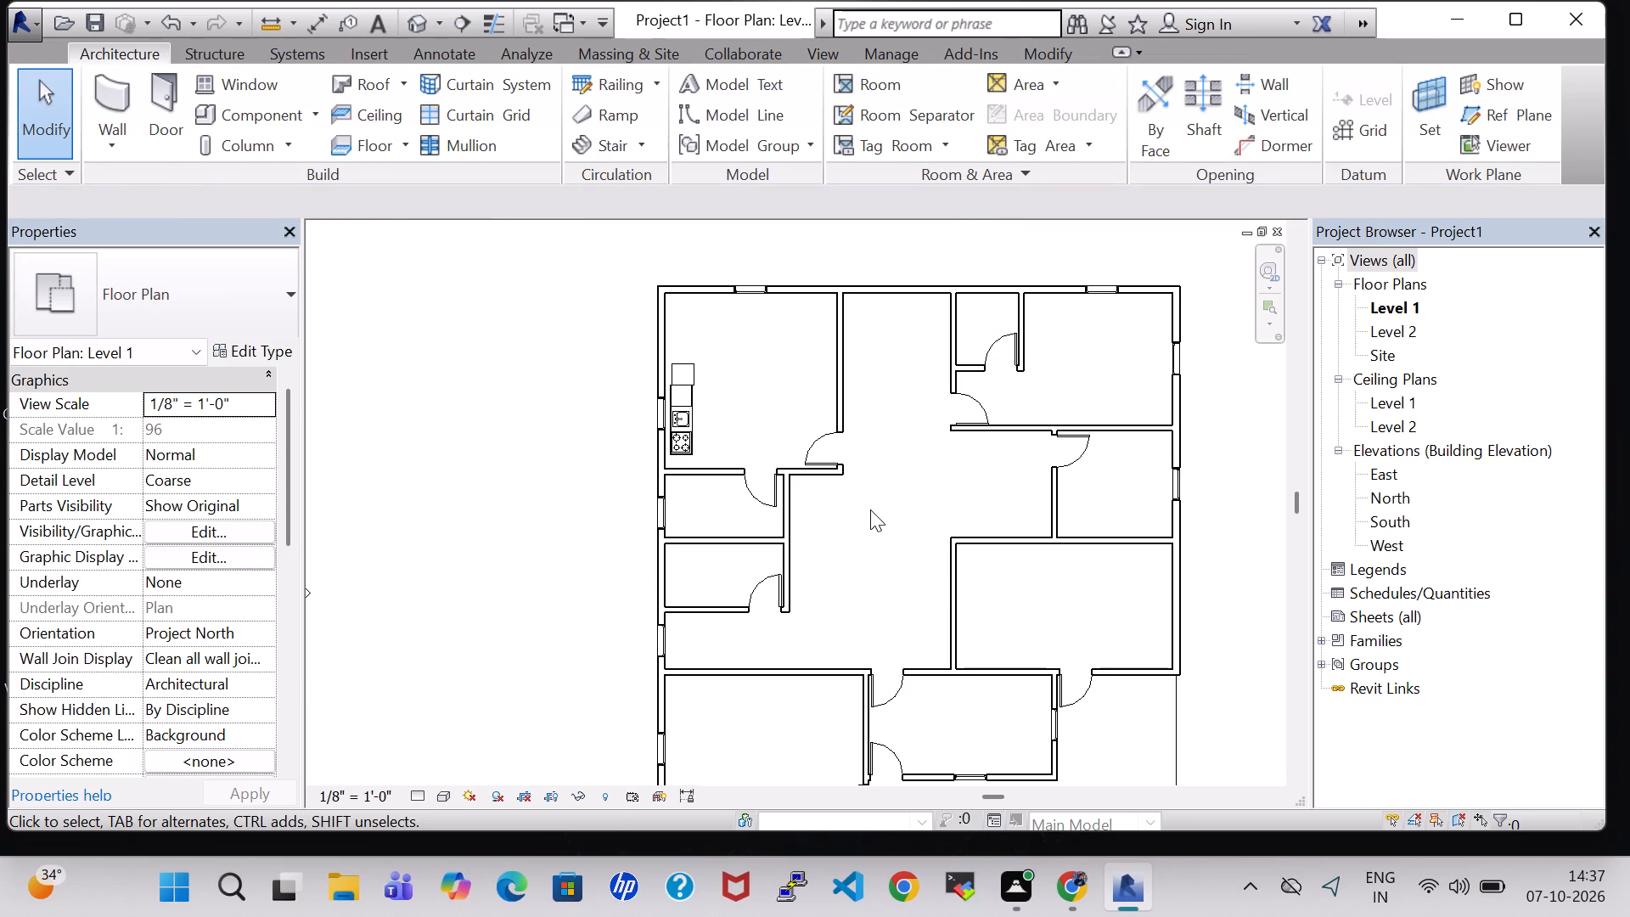
Open the default 3D view of the building and set its visual style to Shaded.
scroll(870, 509, "down", 3)
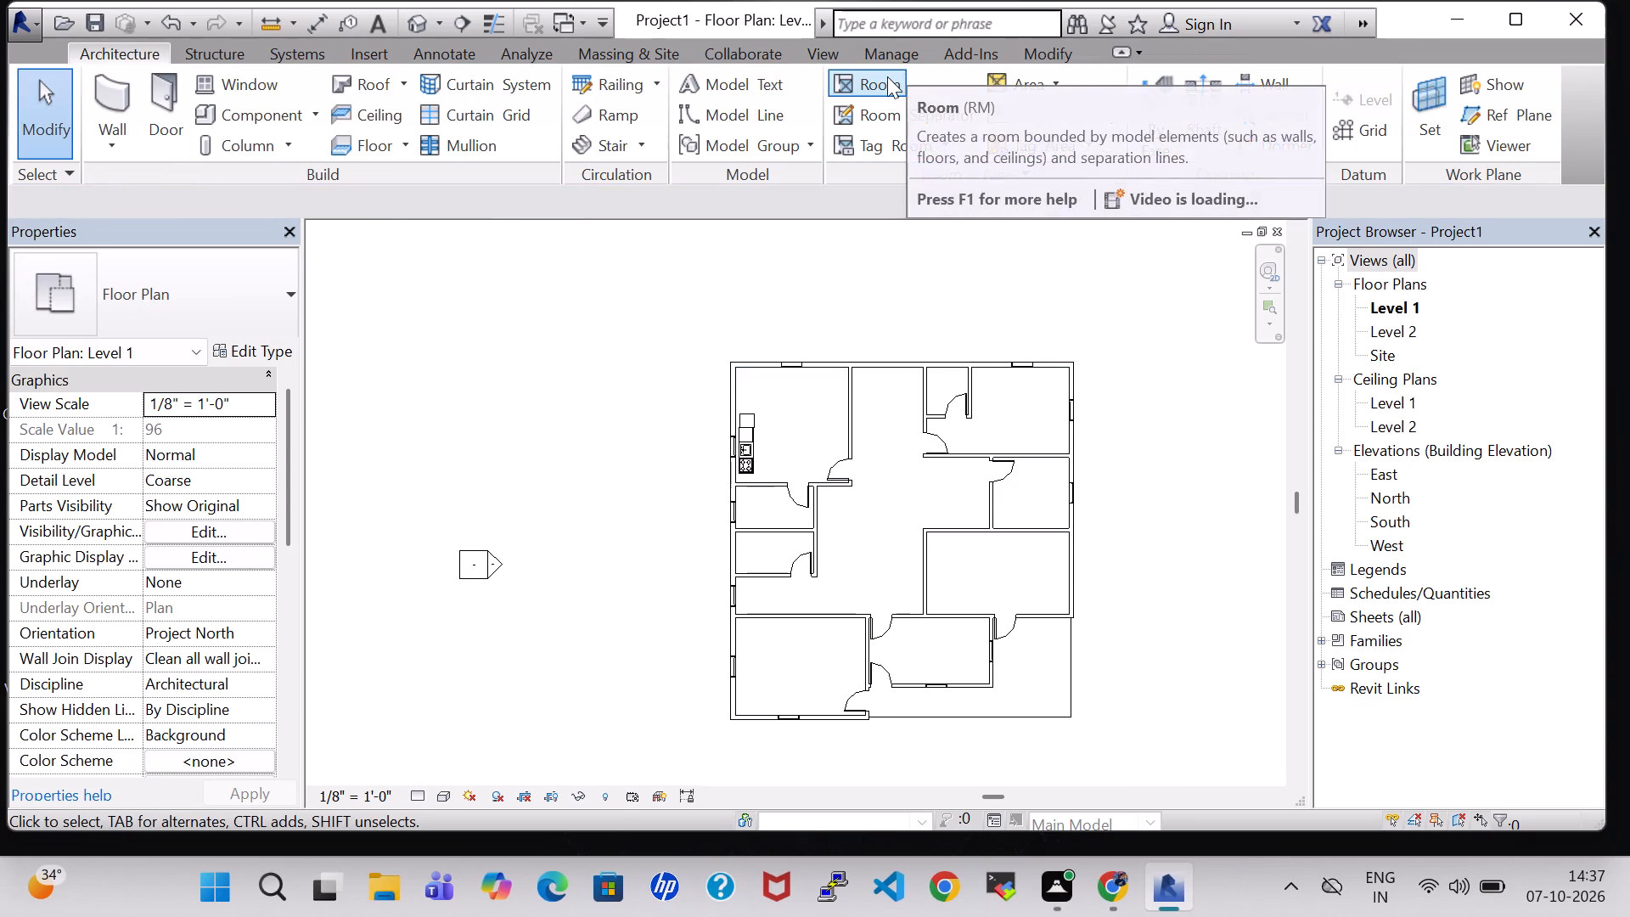
left_click(417, 28)
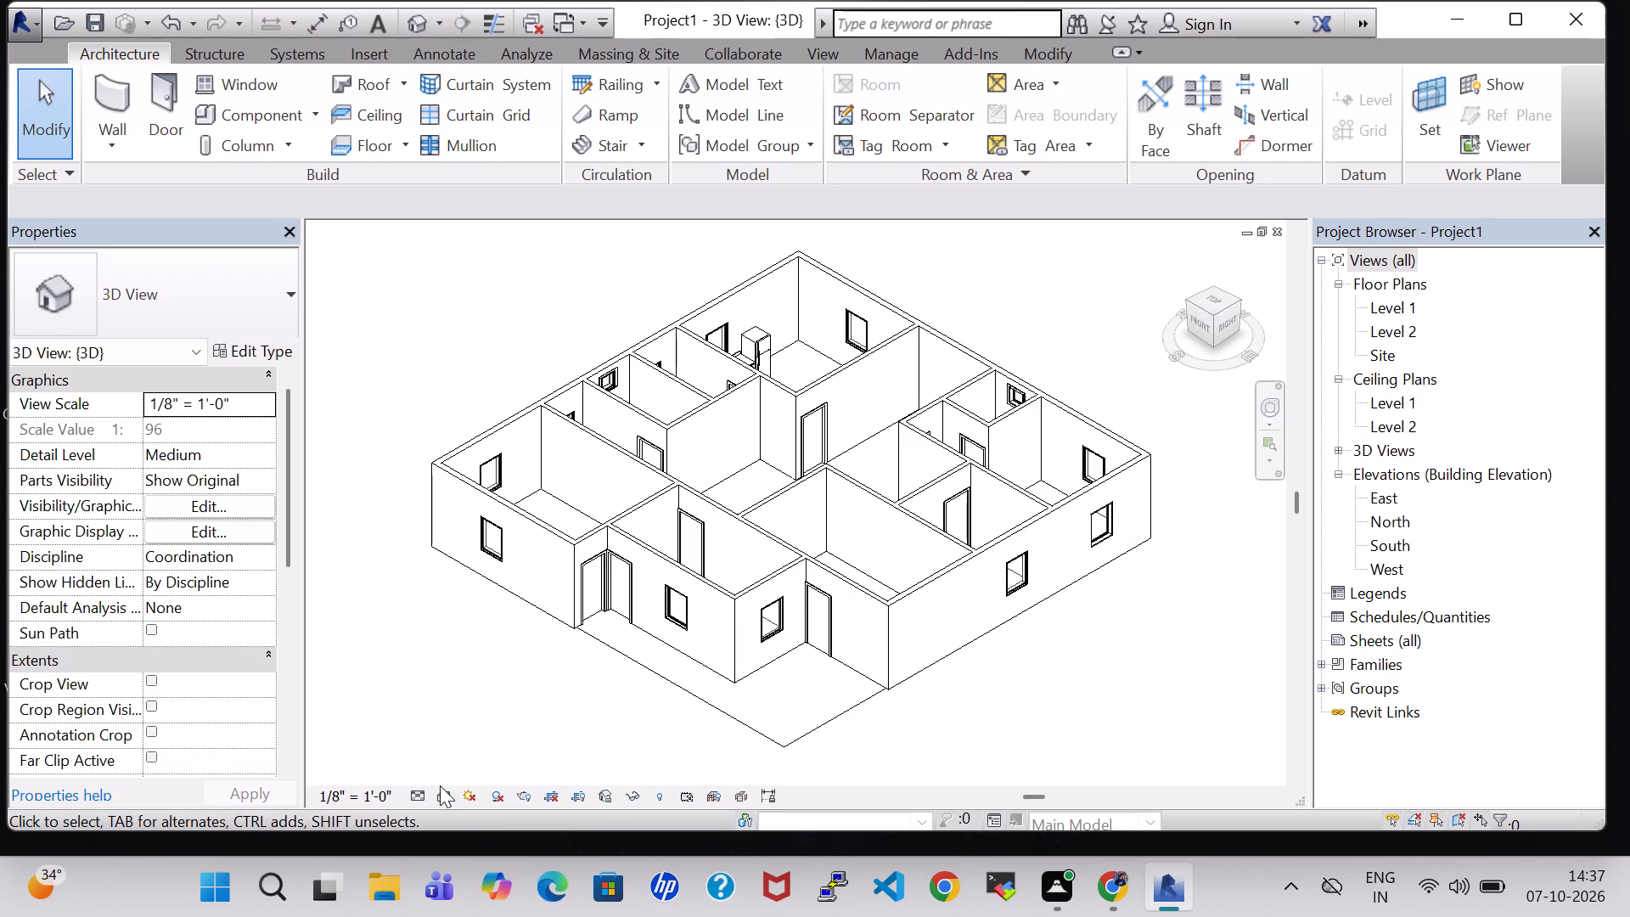
left_click(440, 789)
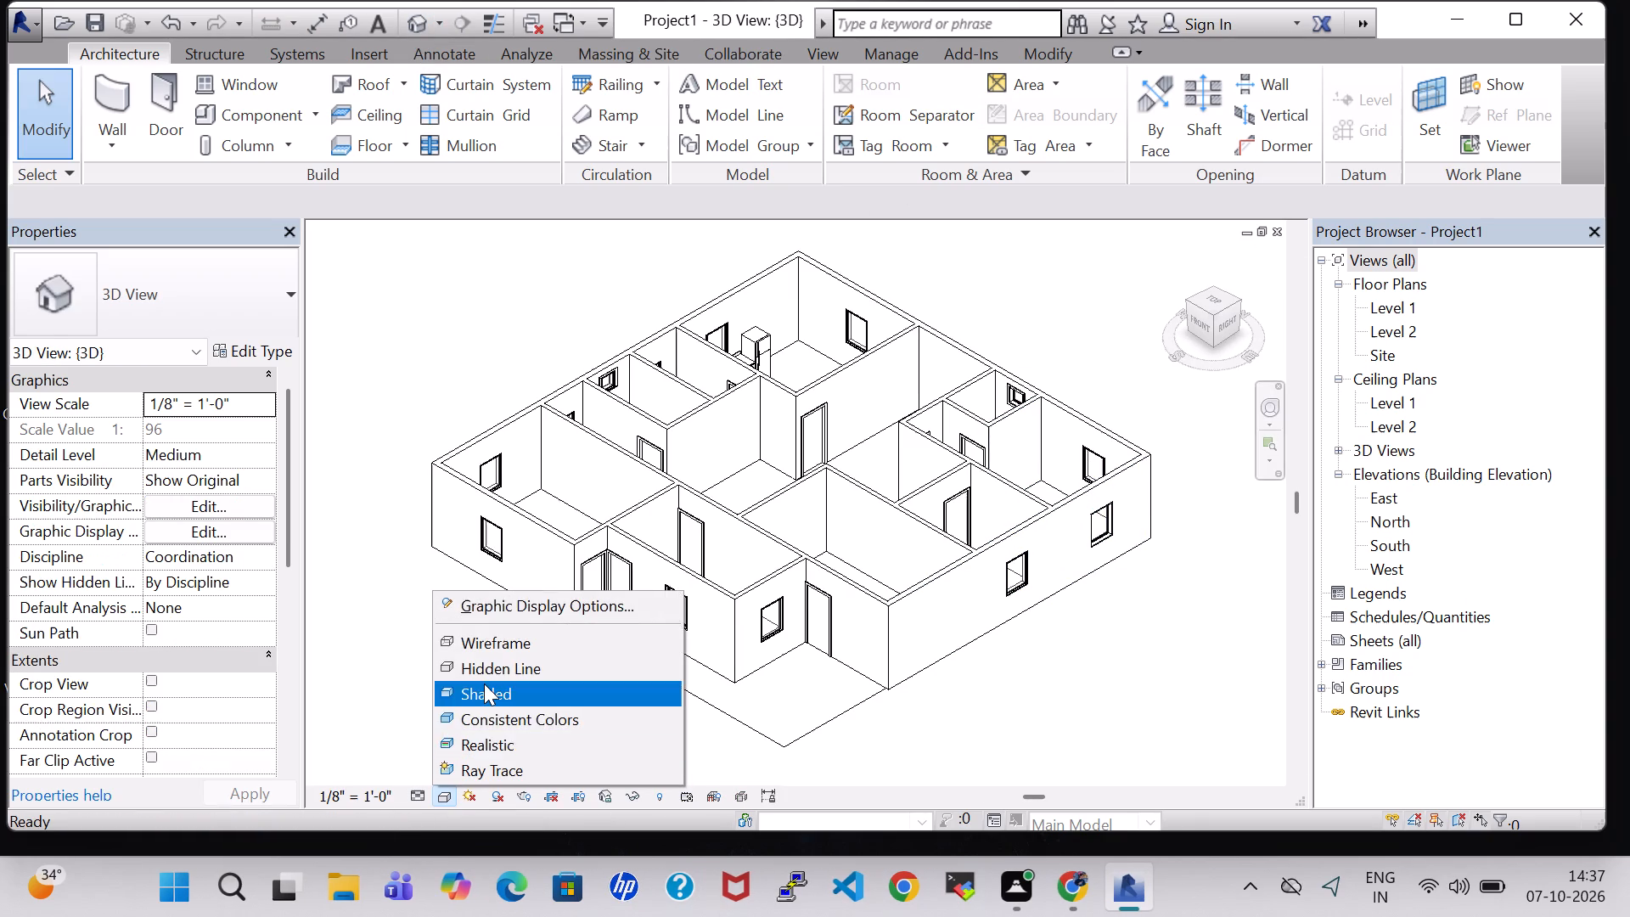
left_click(484, 684)
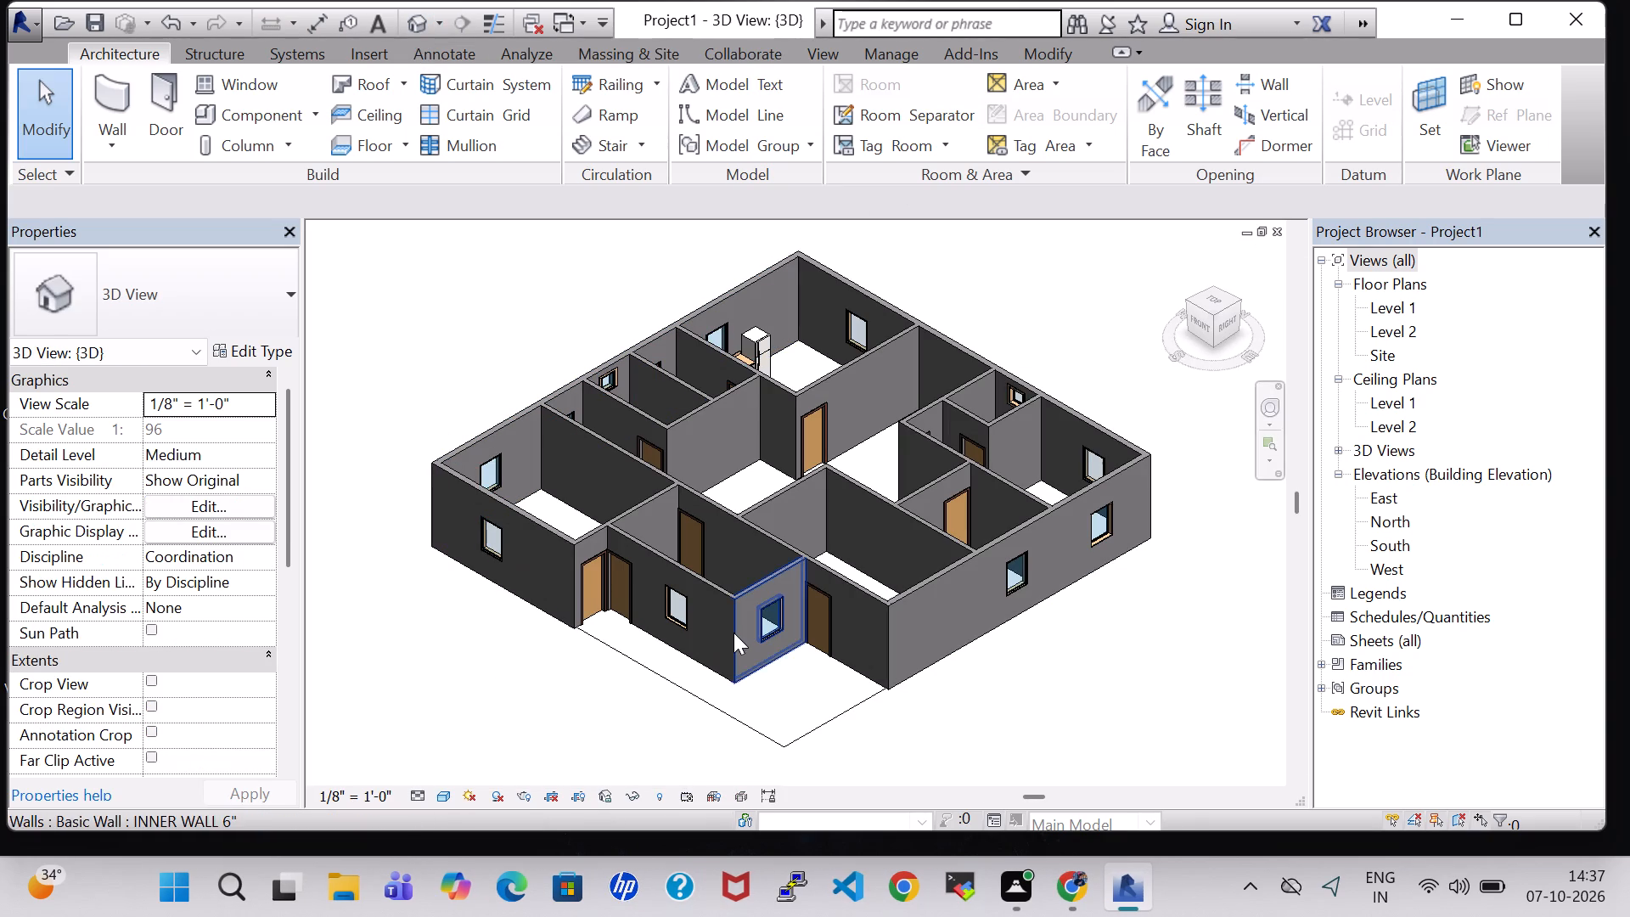
Examine the shaded 3D model from several sides, checking the walls, doors and window placement.
middle_click_drag(572, 719, 708, 688)
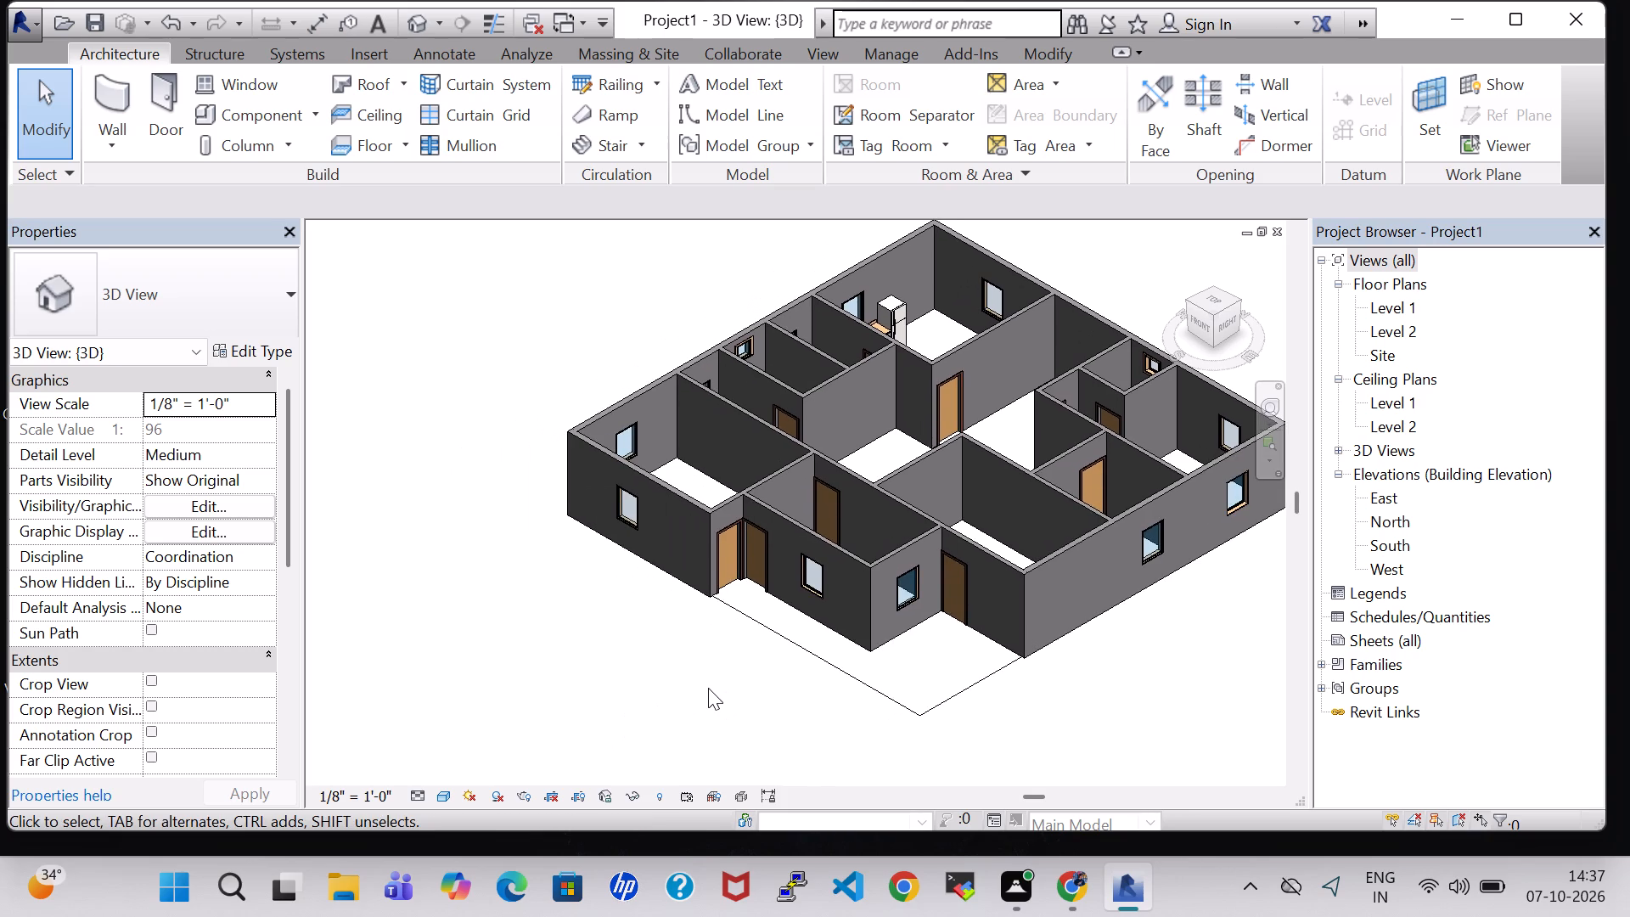
middle_click_drag(588, 628, 674, 644, "shift")
scroll(660, 644, "up", 1, "shift")
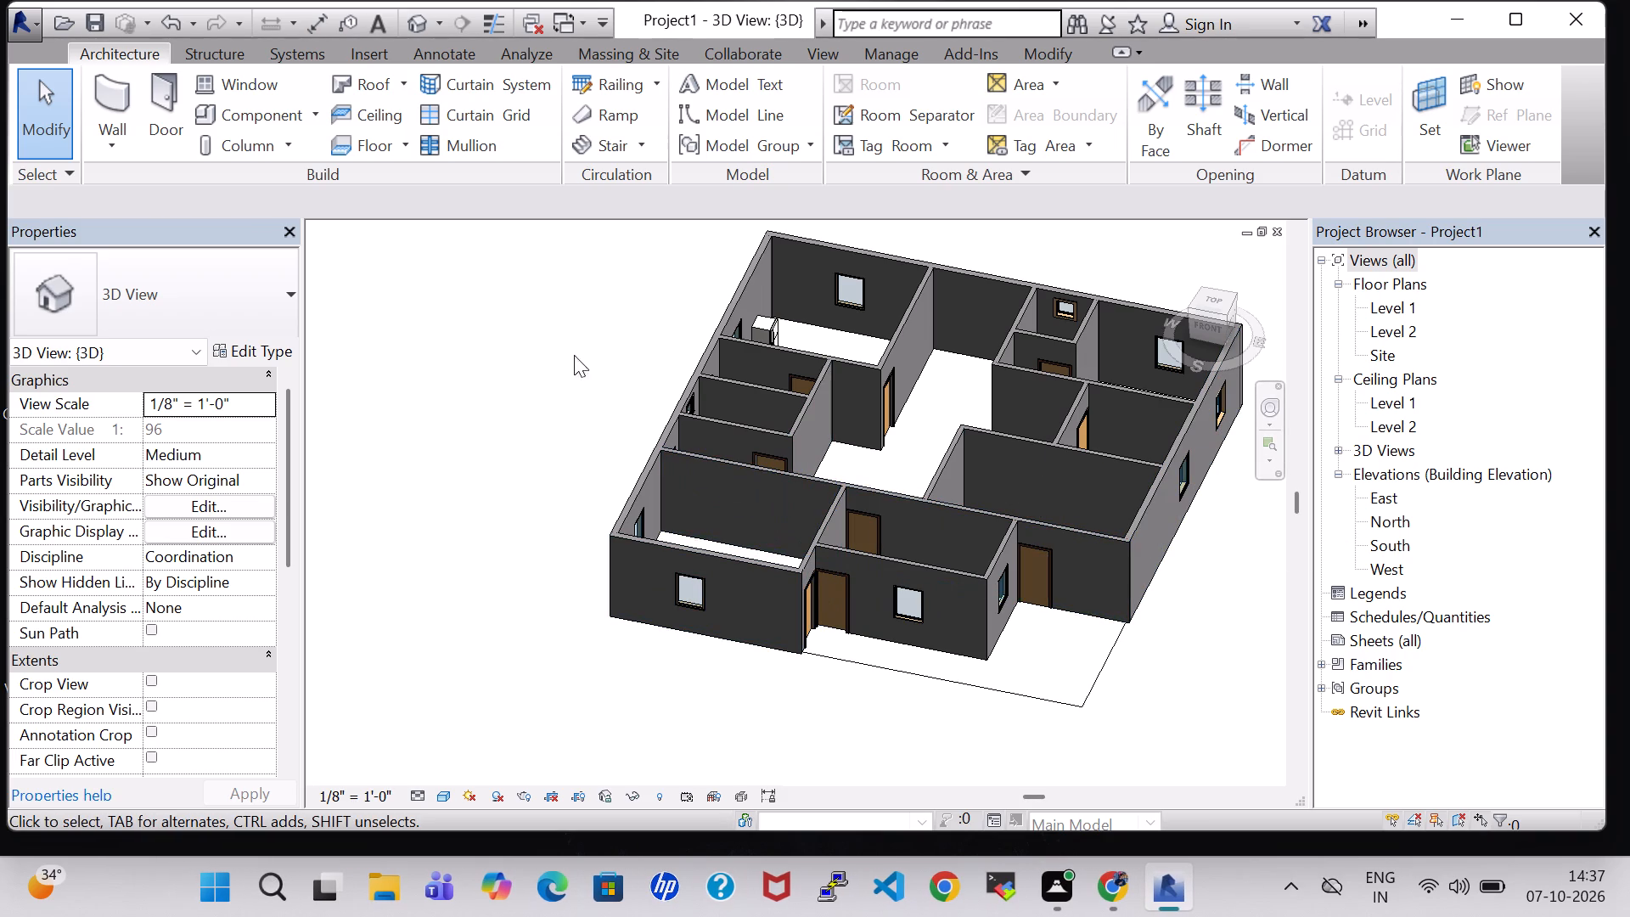
middle_click_drag(574, 355, 868, 284, "shift")
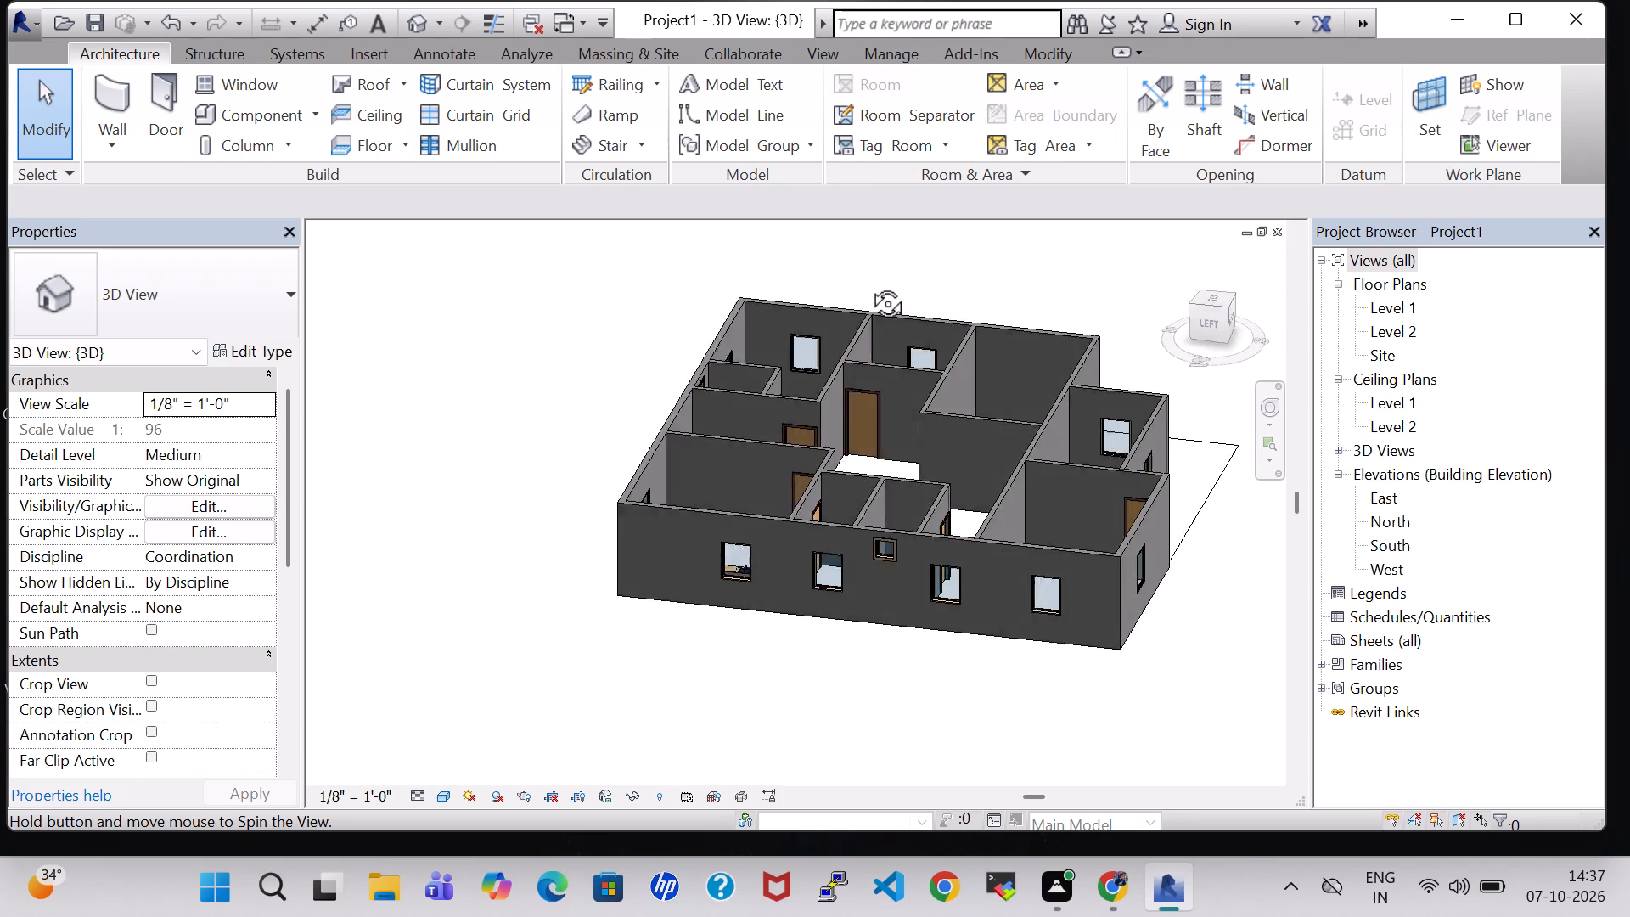
middle_click_drag(868, 284, 928, 287, "shift")
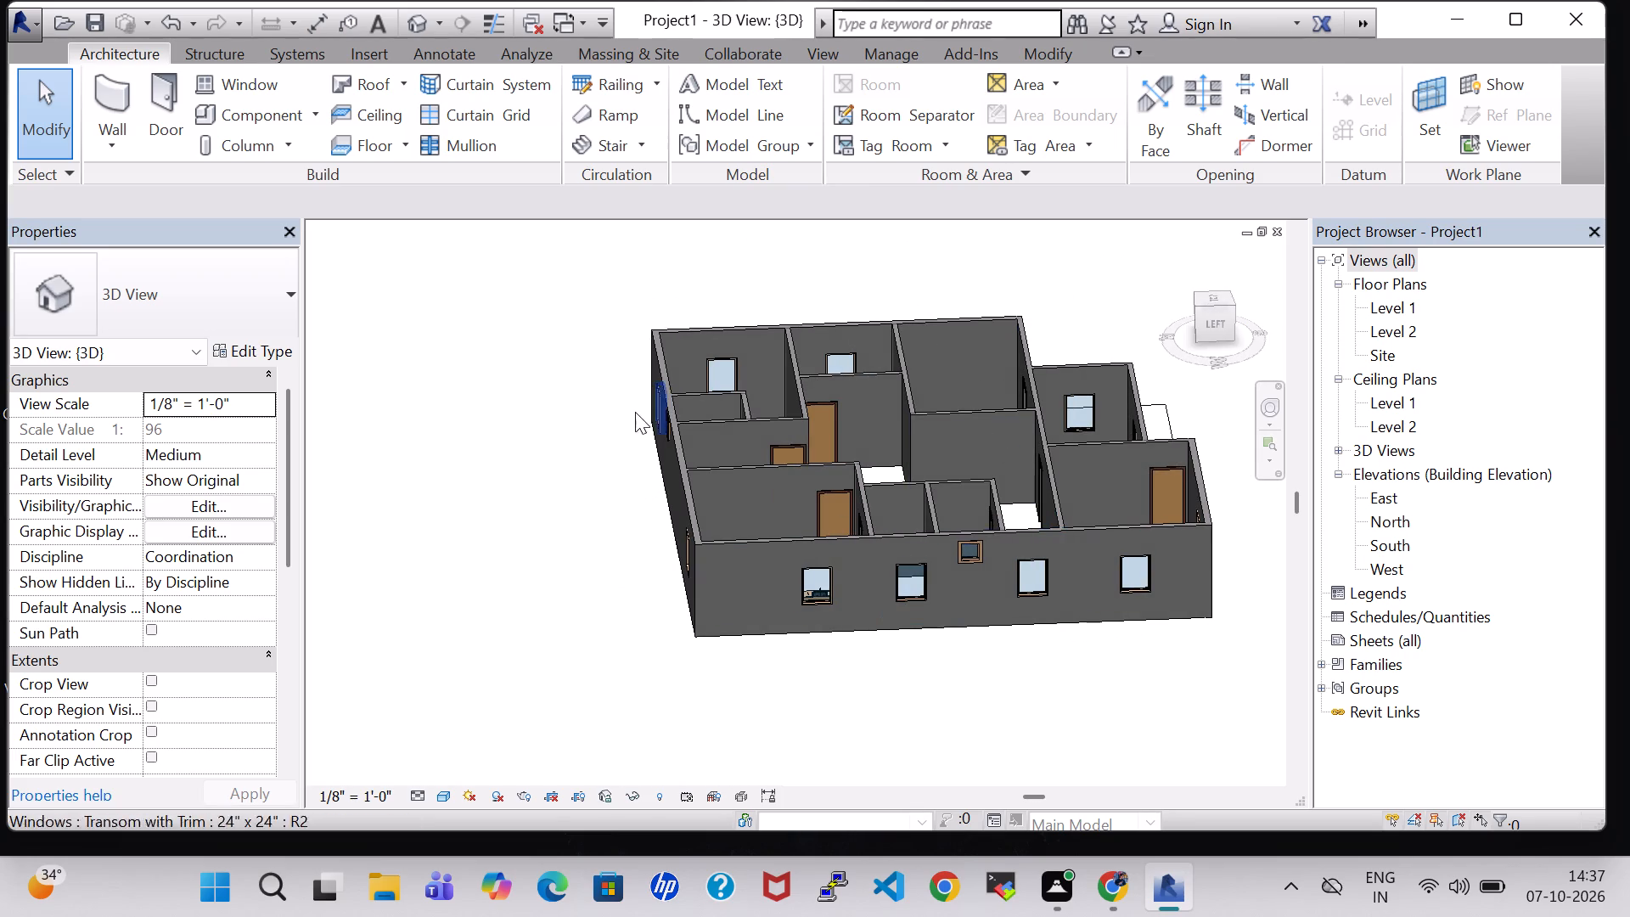
scroll(635, 412, "up", 1)
middle_click_drag(635, 412, 1060, 461, "shift")
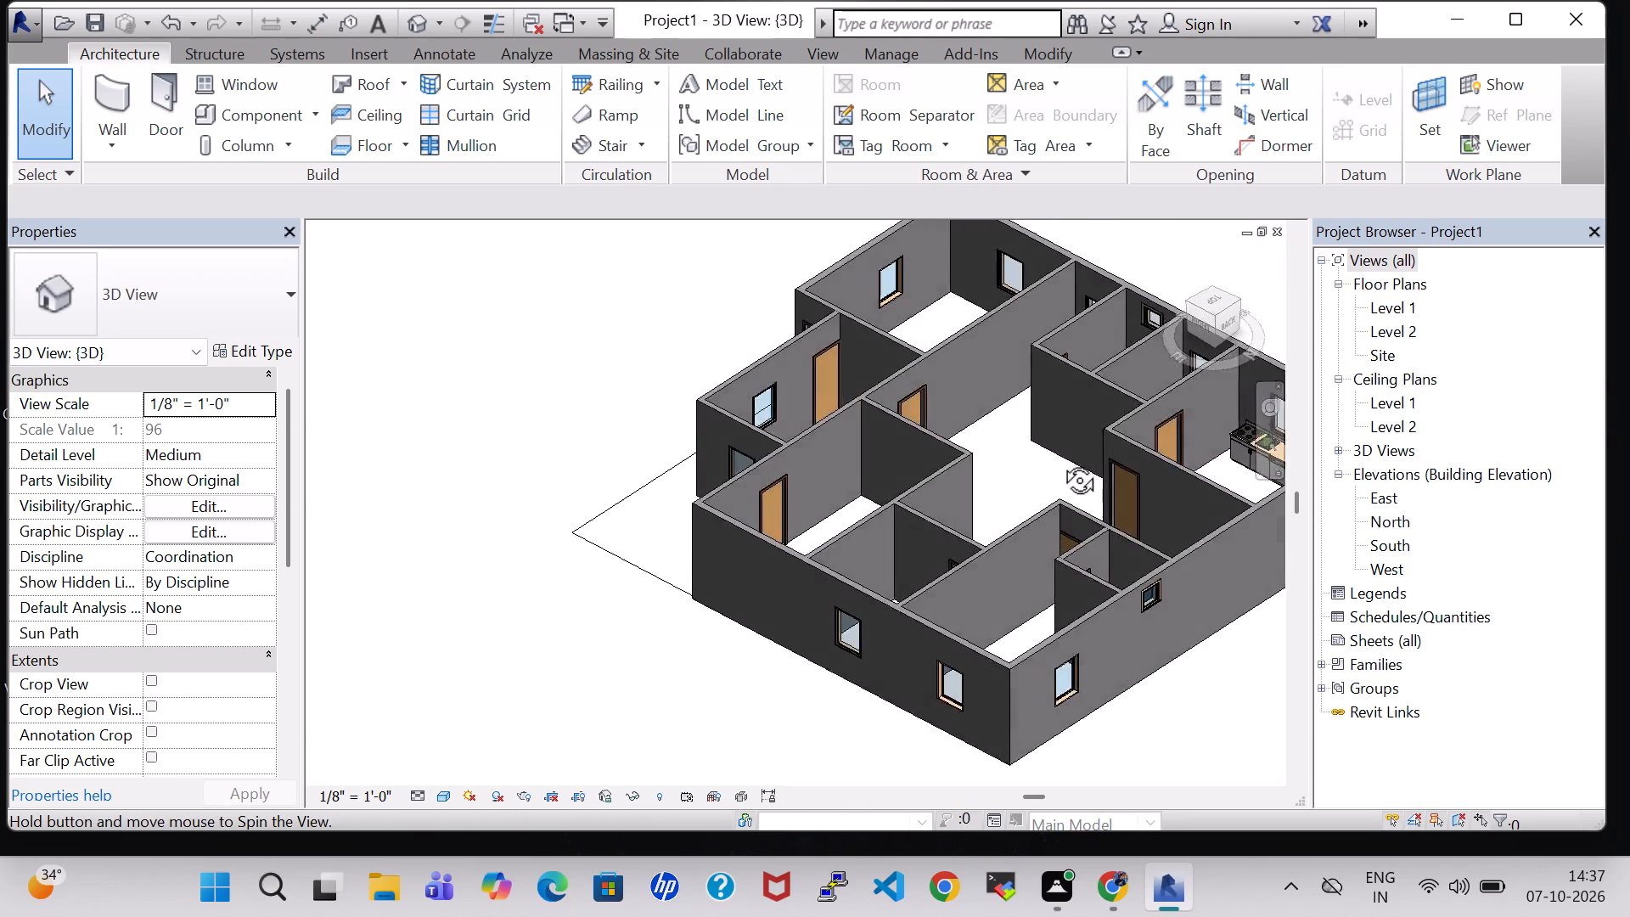
middle_click_drag(1060, 461, 1186, 449, "shift")
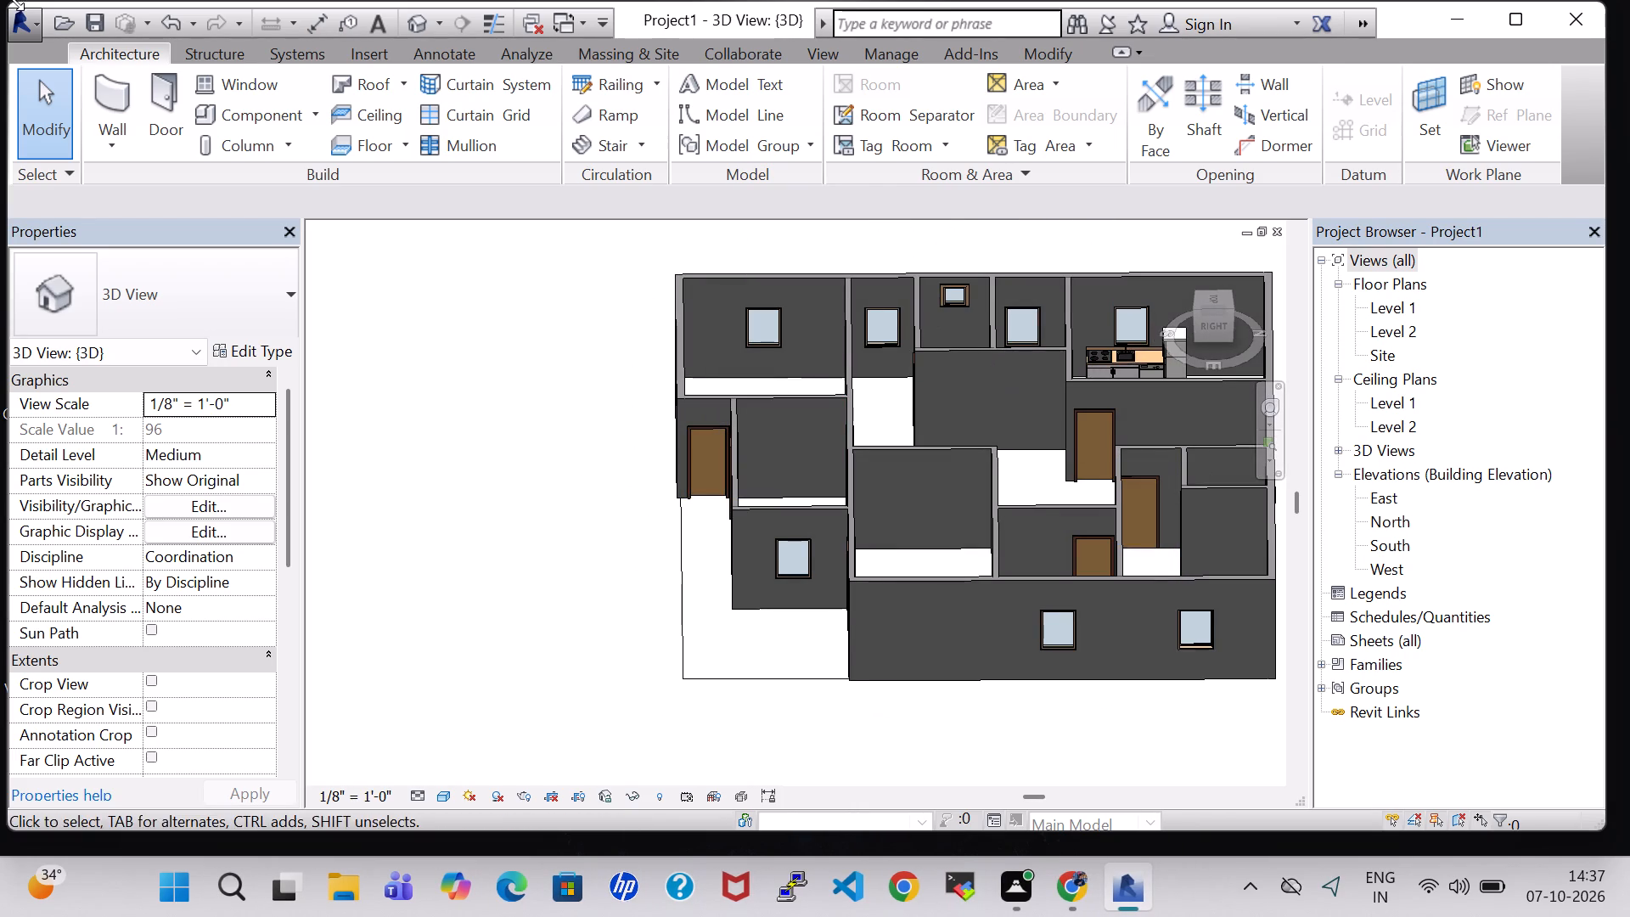
Return to the Level 1 floor plan and delete the INNER WALL 6" partition on the left side of the doorless right-hand room.
double_click(1388, 302)
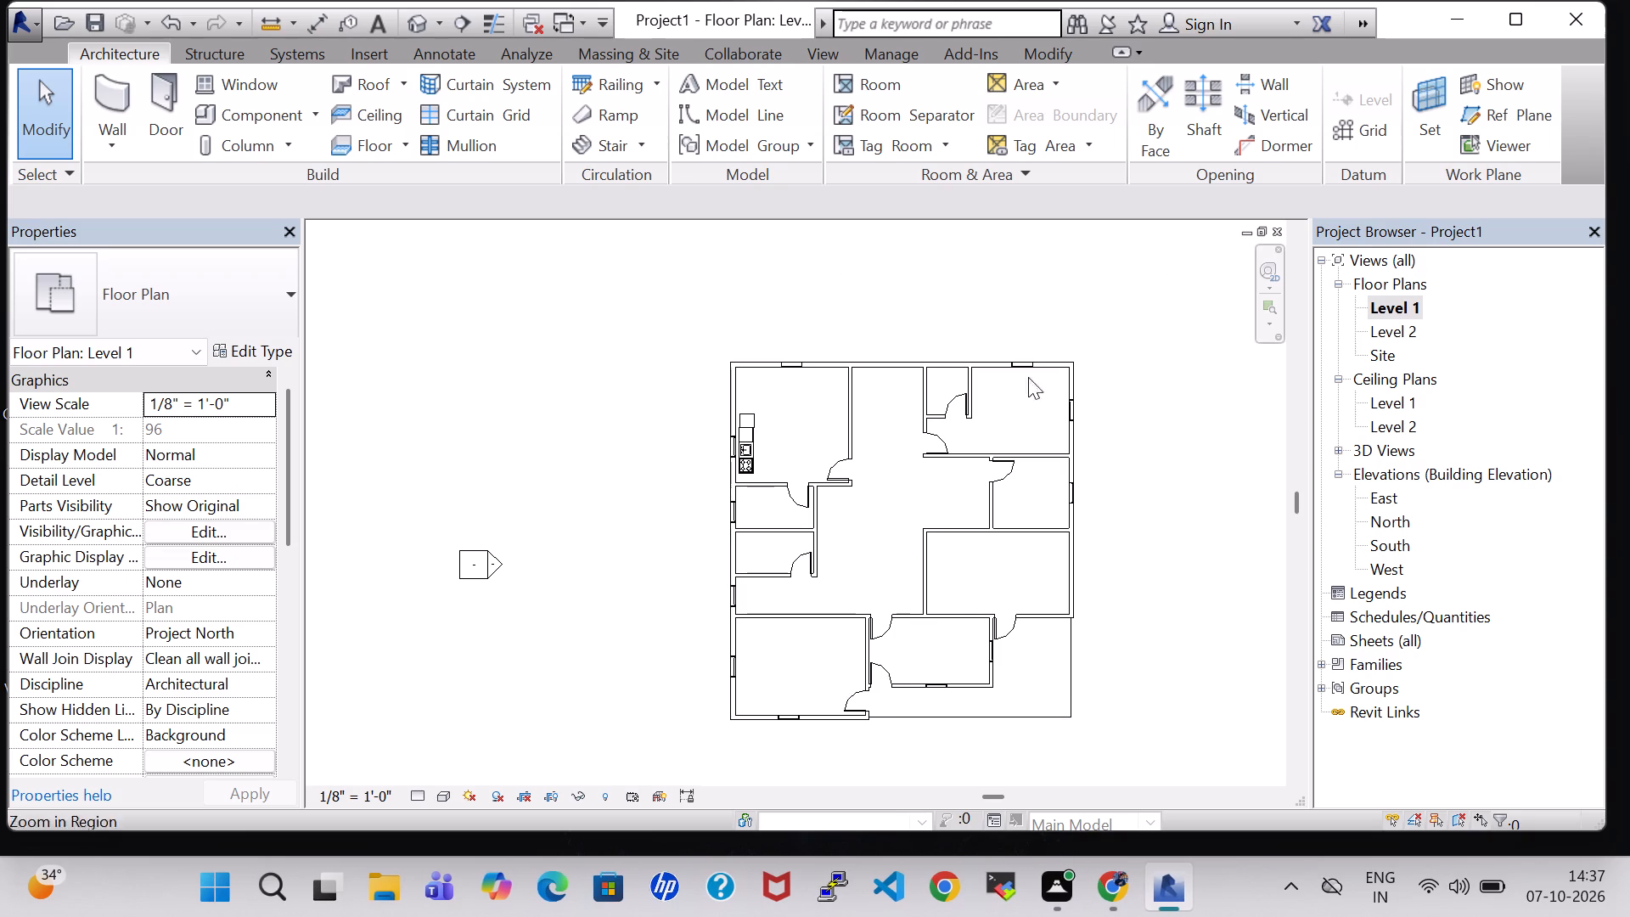
left_click(748, 273)
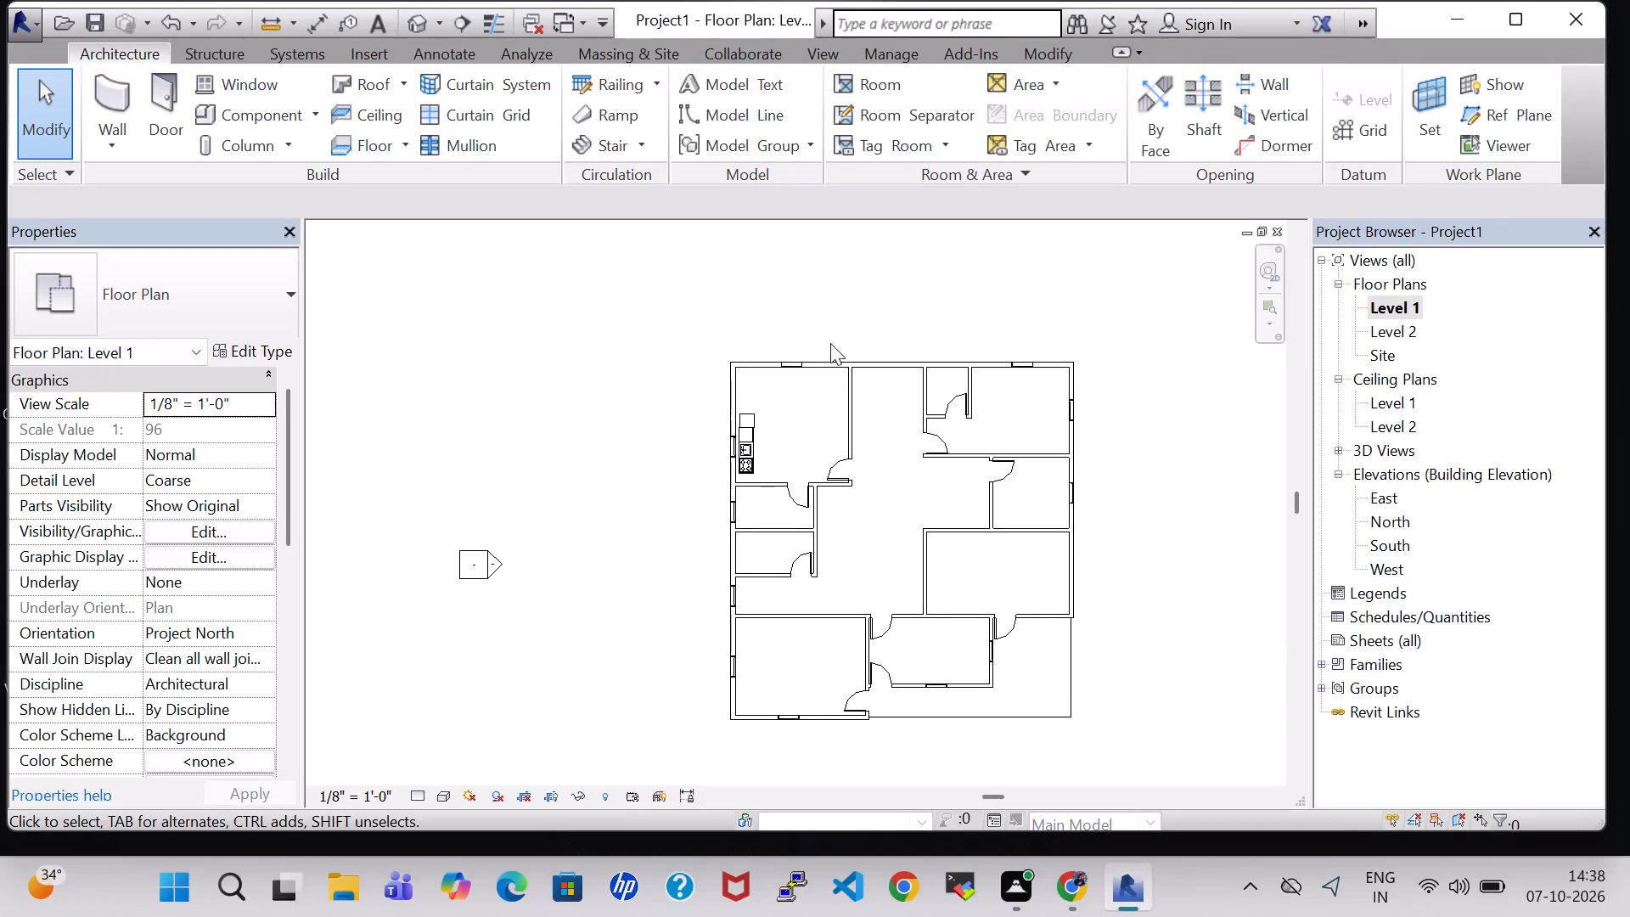
left_click(932, 543)
key("Delete")
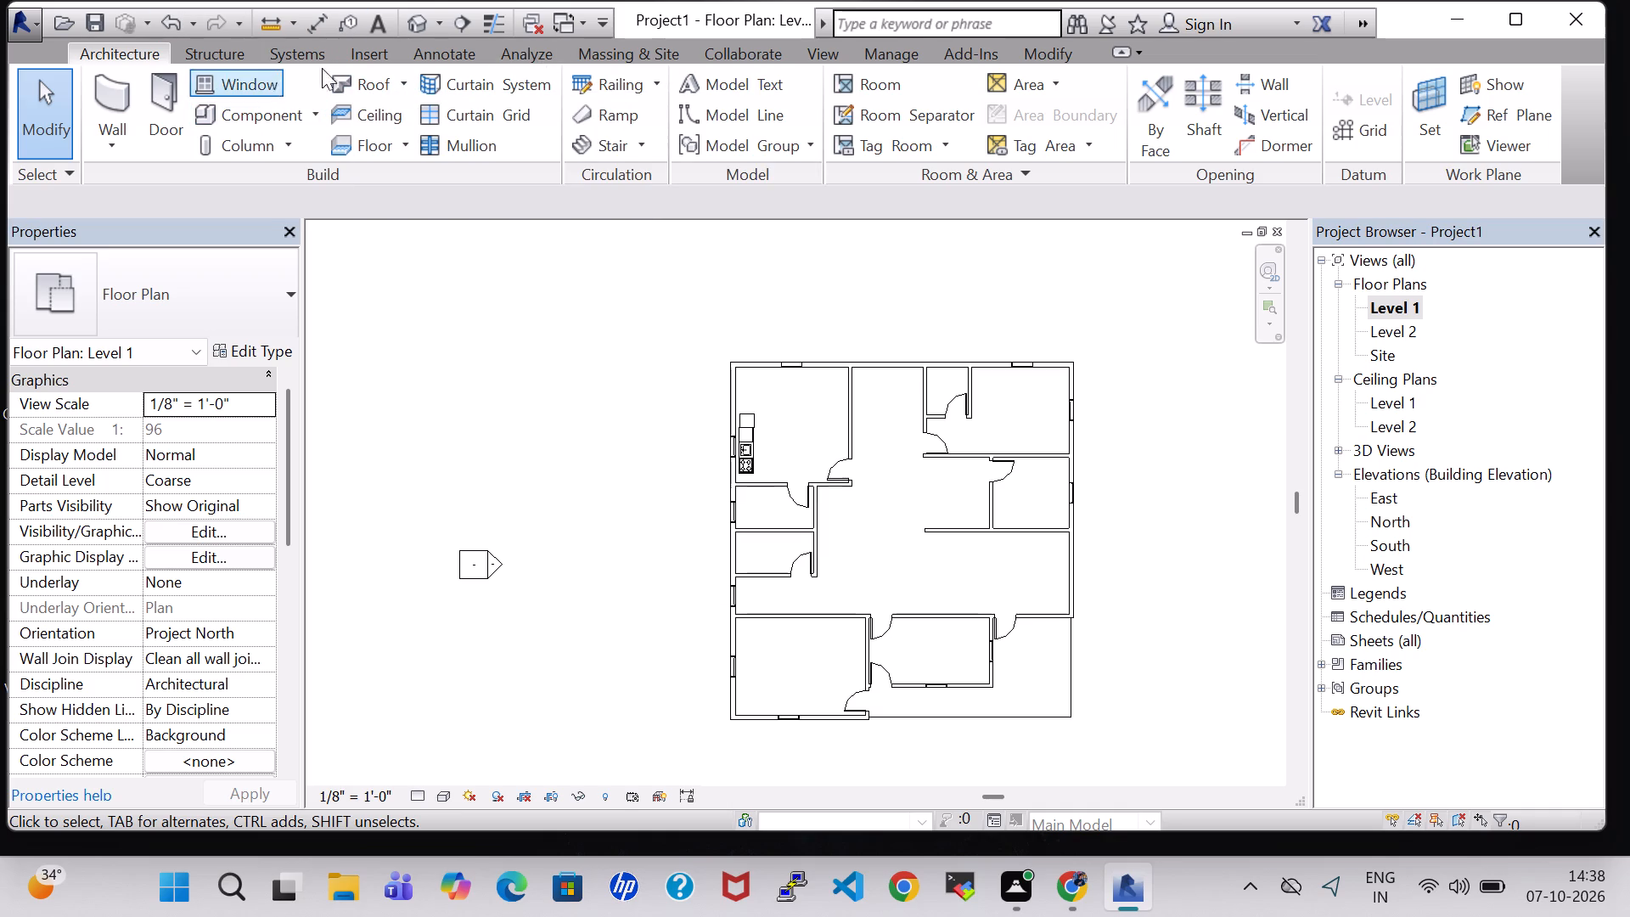
Split the right Generic - 8" outer wall just below the opened room's top partition and just above its bottom wall.
left_click(1054, 48)
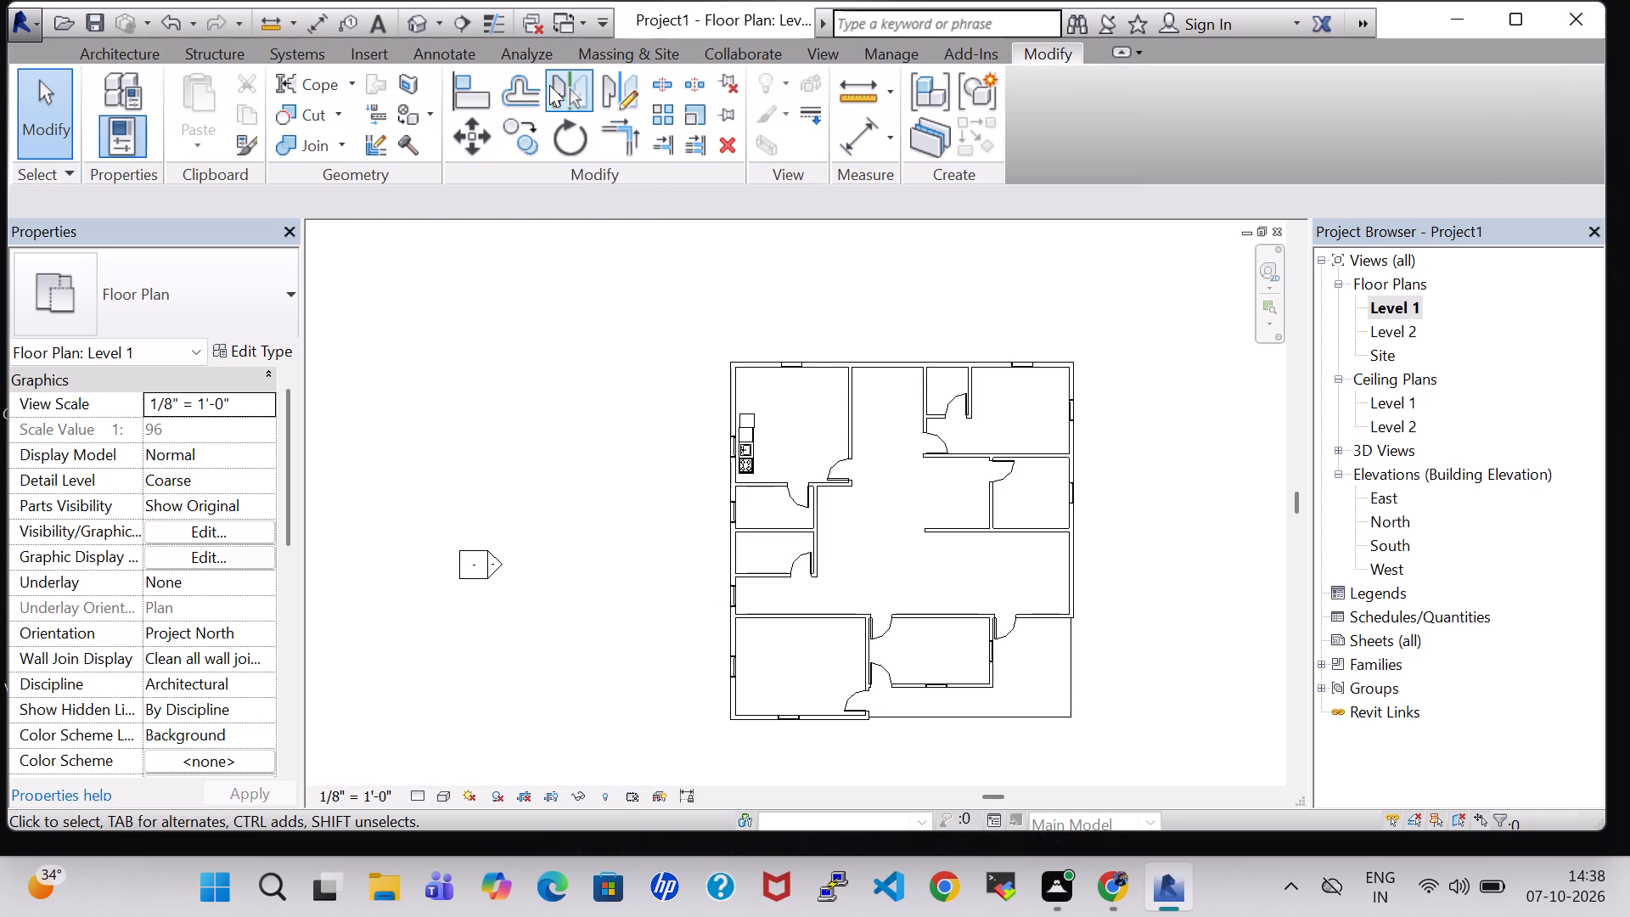
left_click(649, 79)
scroll(1084, 558, "up", 2)
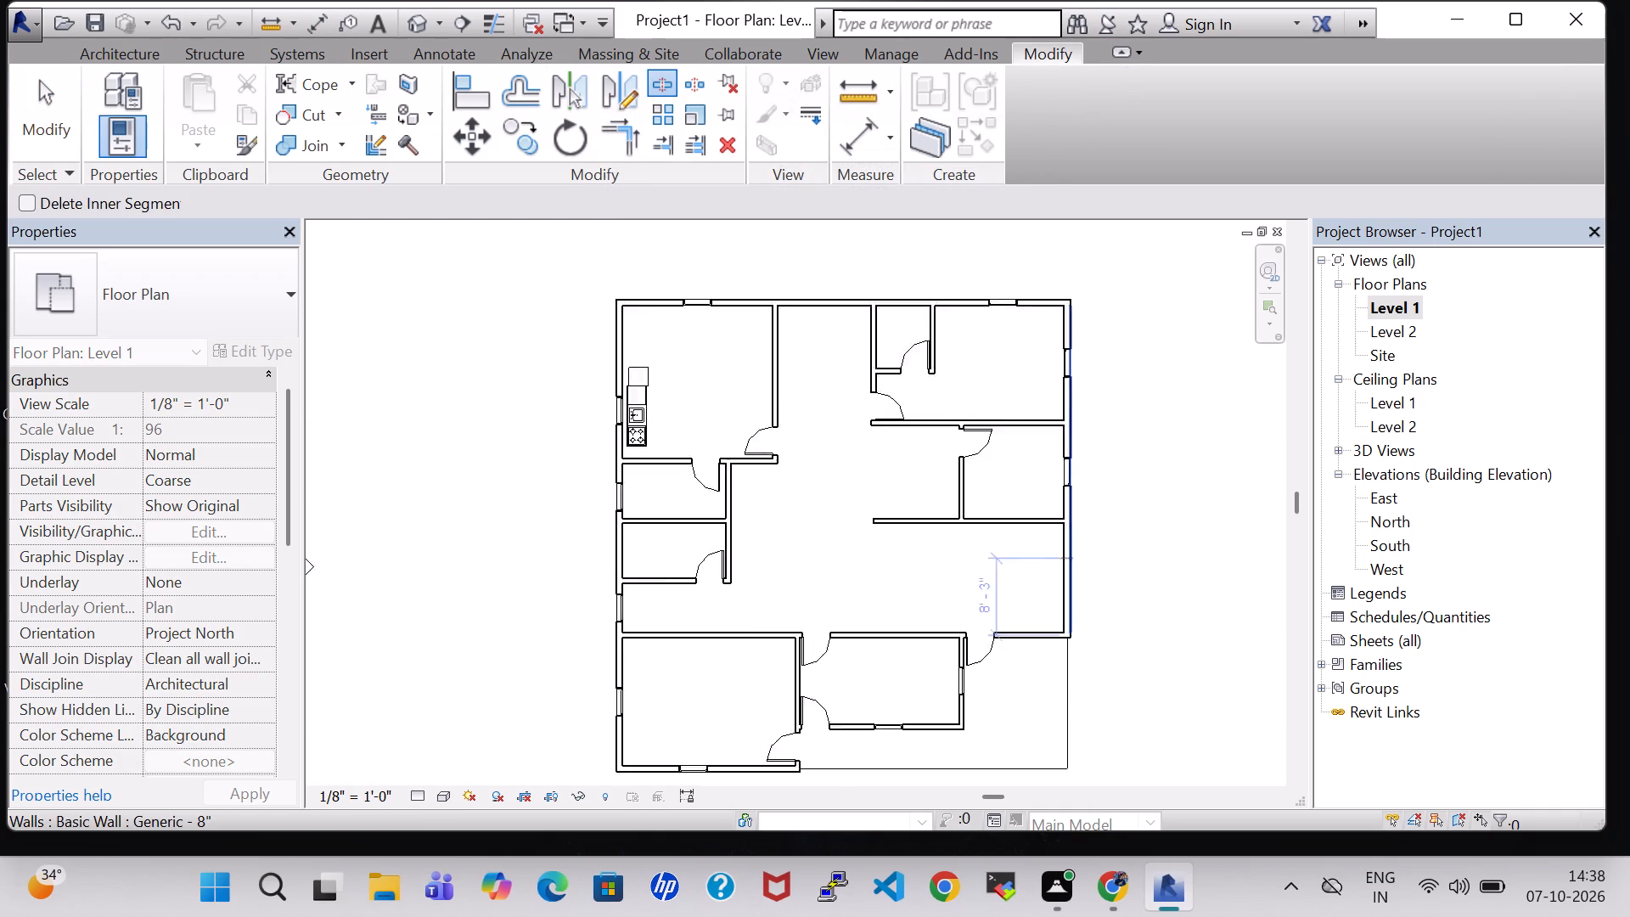
scroll(1084, 558, "up", 5)
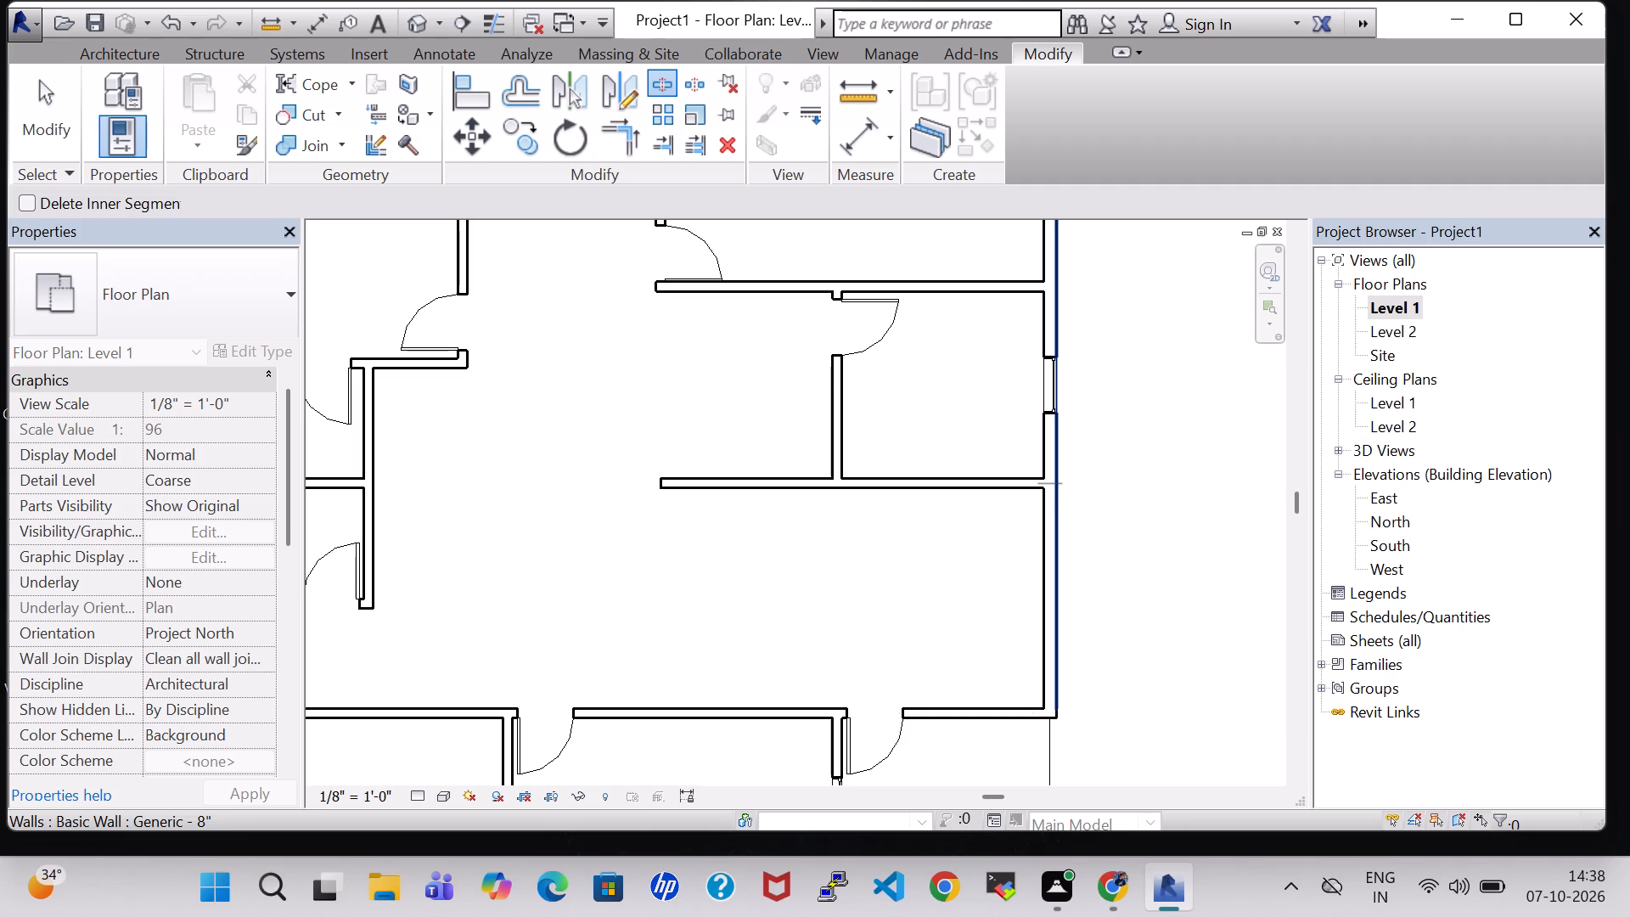
scroll(1058, 496, "up", 7)
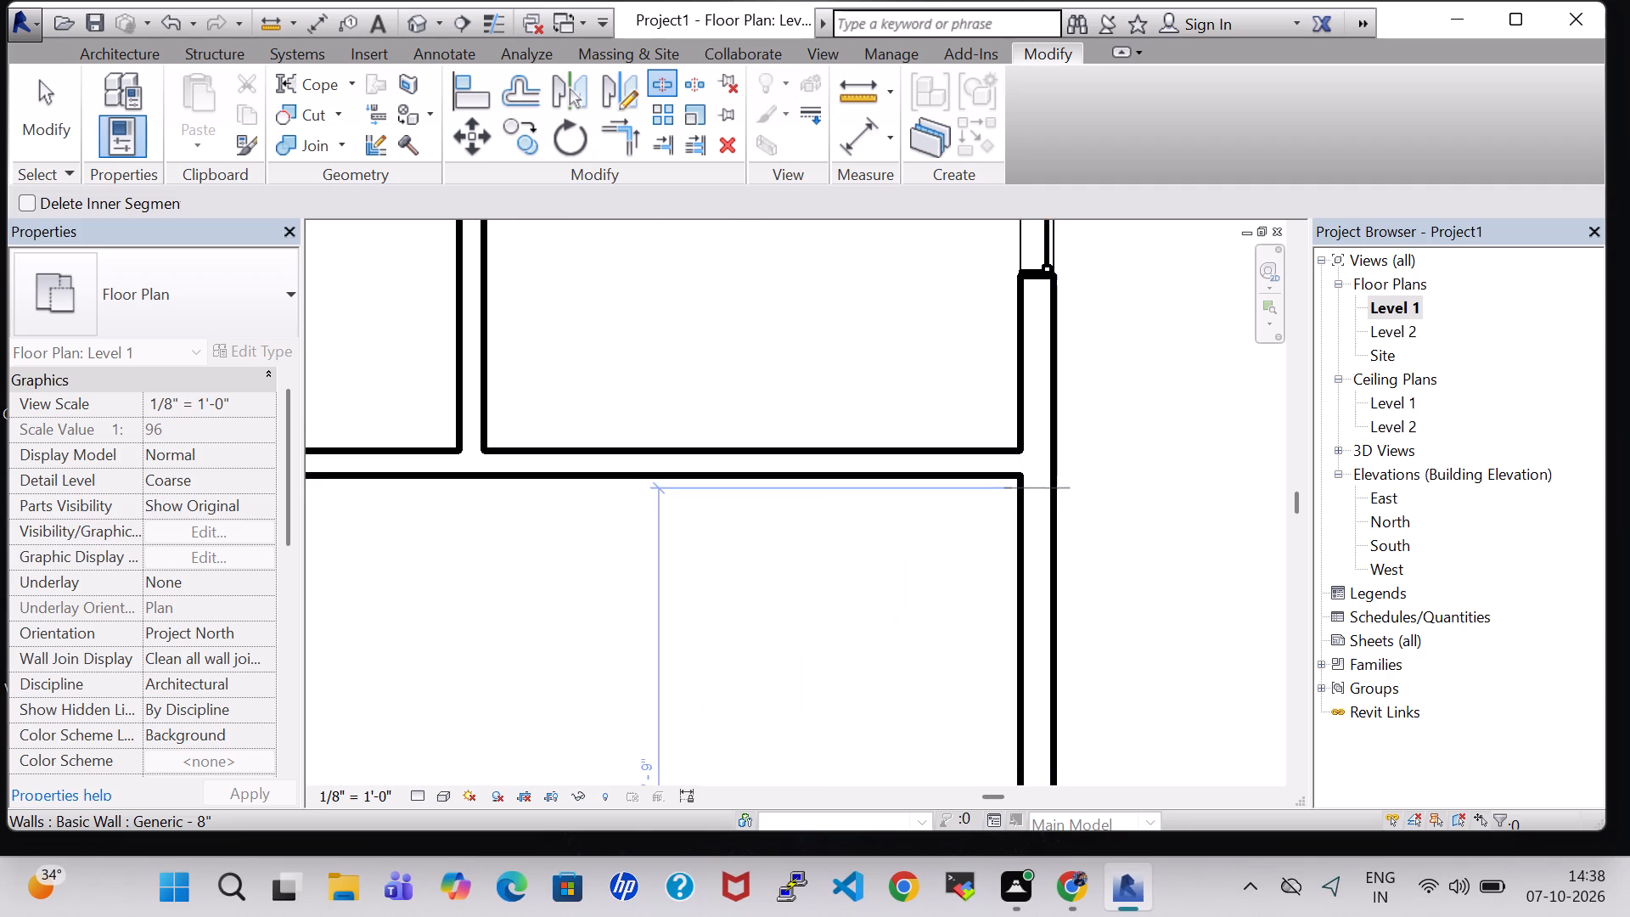
left_click(1048, 490)
scroll(1051, 546, "down", 6)
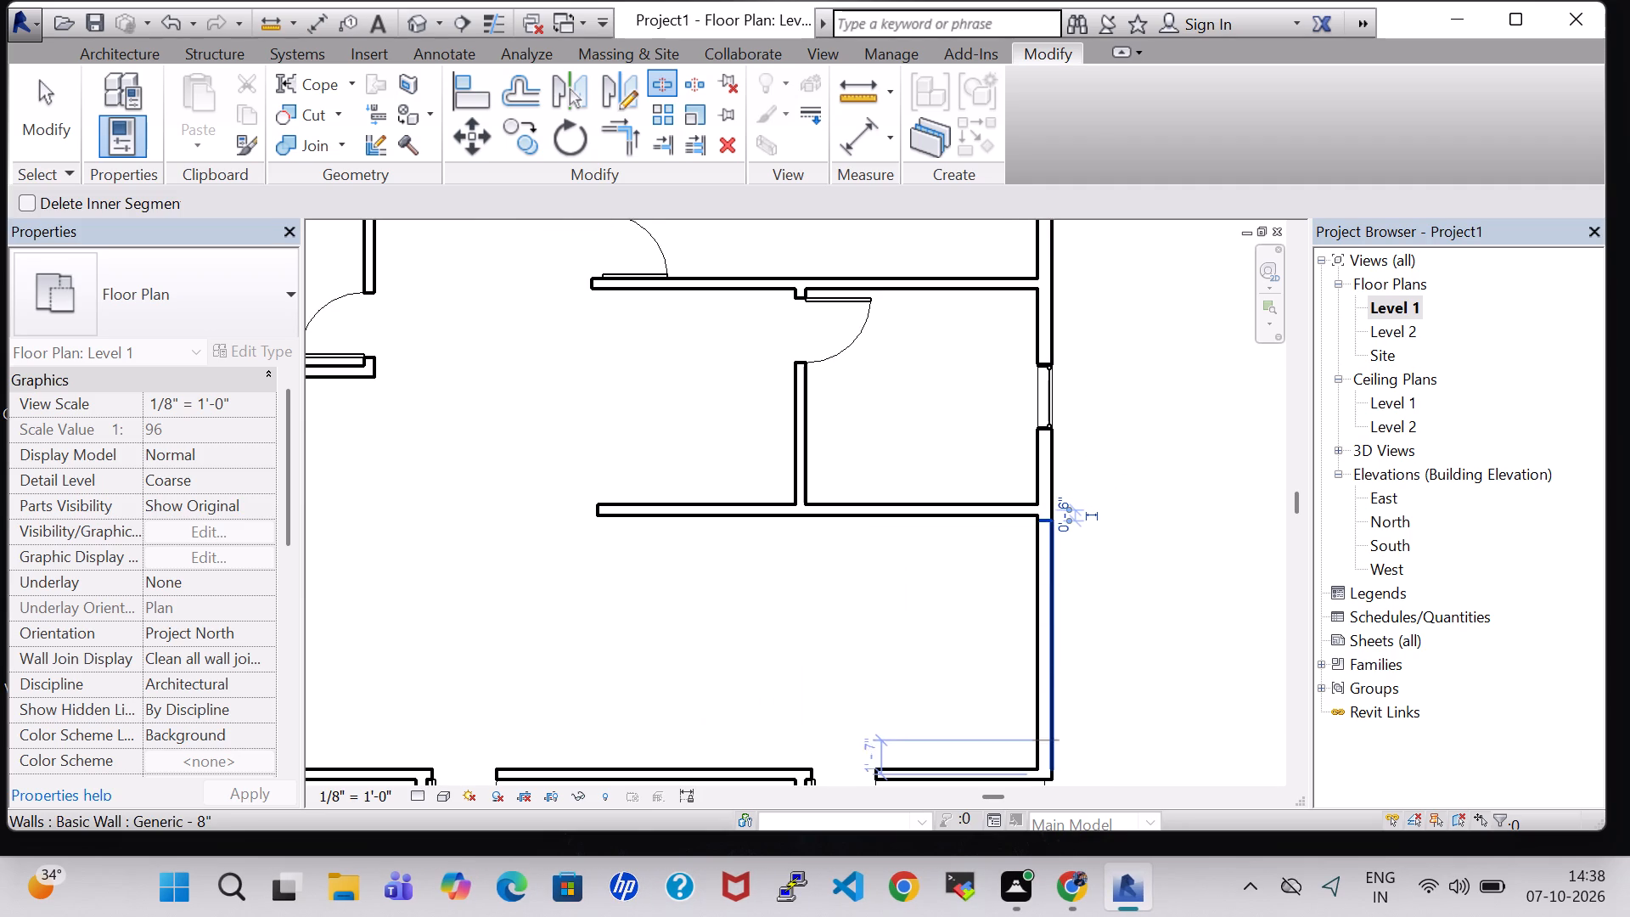
scroll(1048, 767, "up", 4)
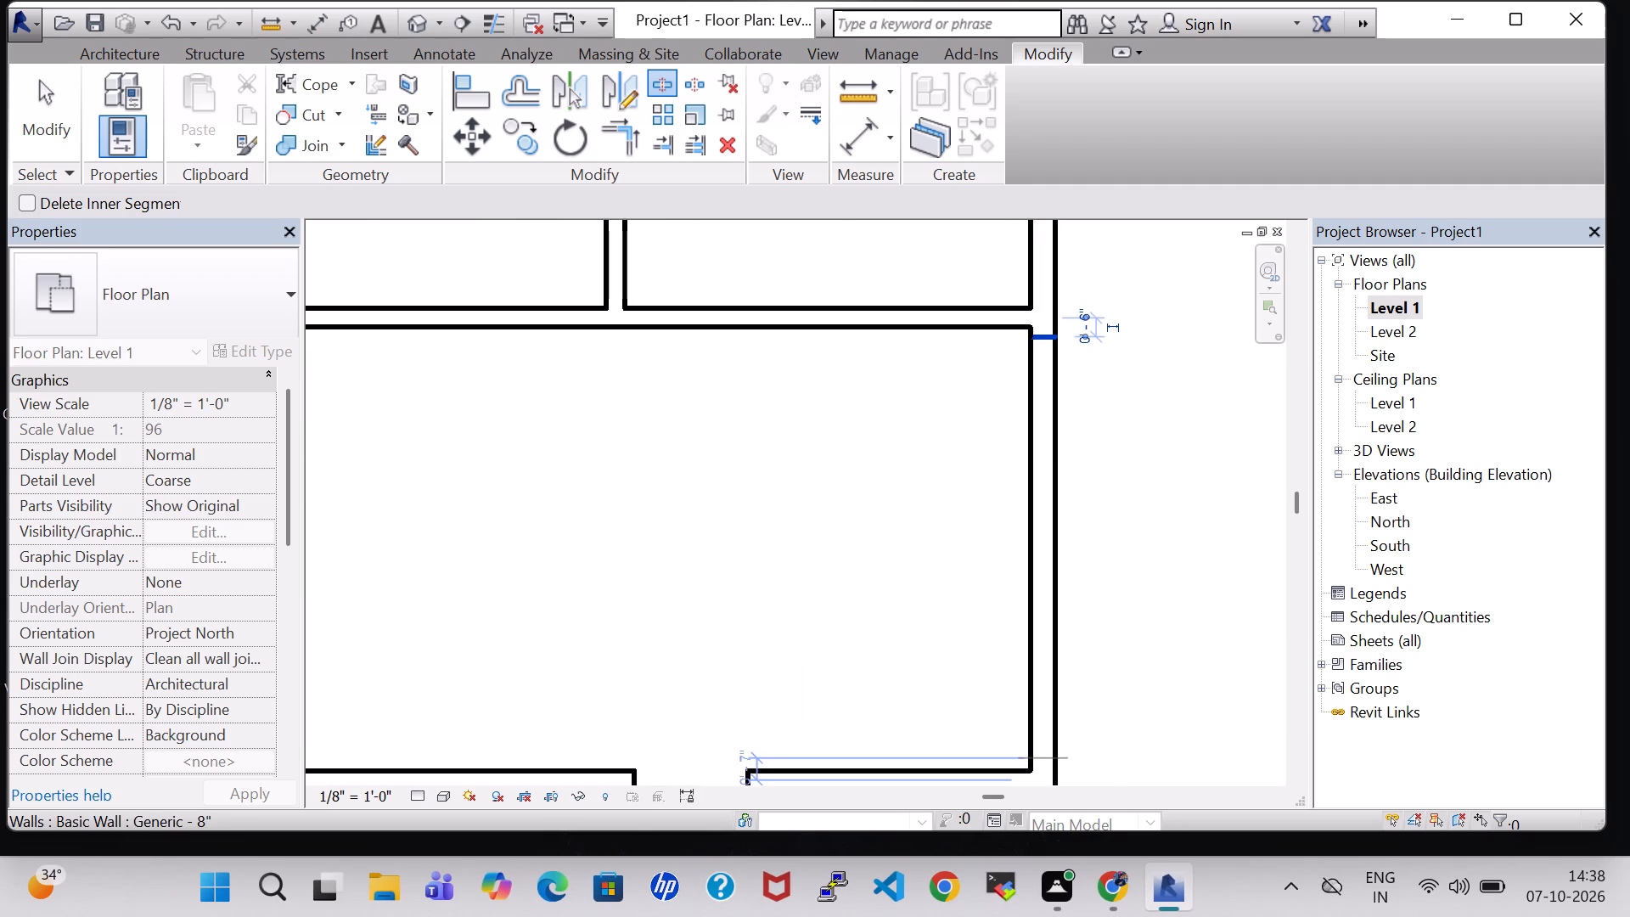
left_click(1048, 759)
key("Escape")
key("Escape")
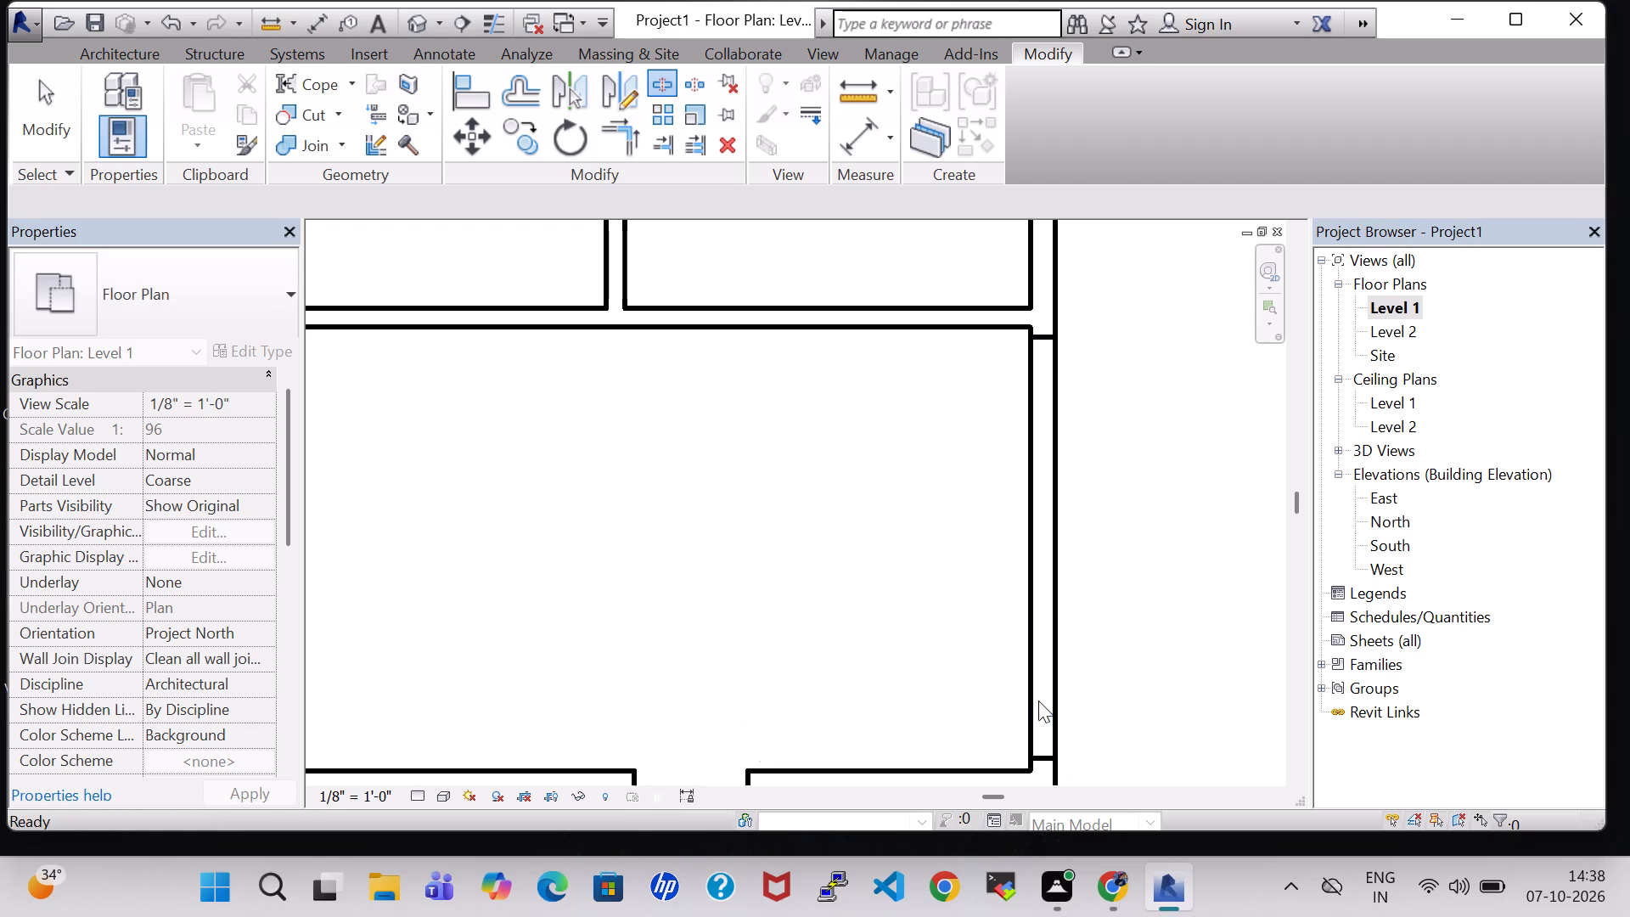
Delete the right outer wall segment between the two split points, opening the area to the outside.
left_click(1038, 684)
key("Delete")
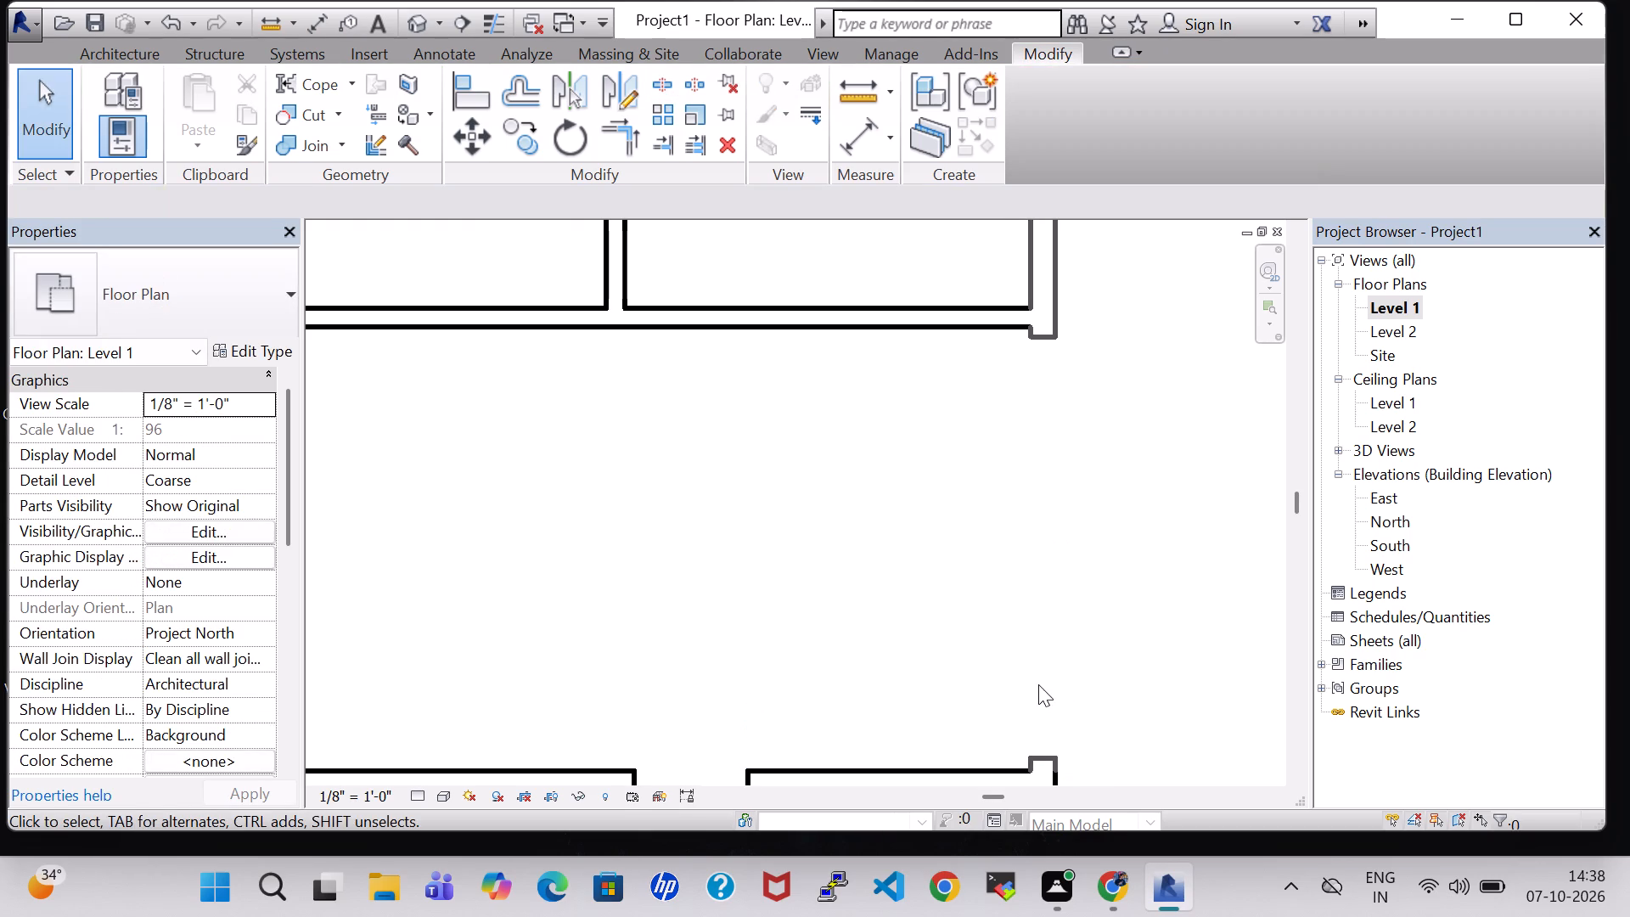
Nudge the upper remaining right outer wall segment up two increments to align its end with the horizontal partition.
left_click(1034, 341)
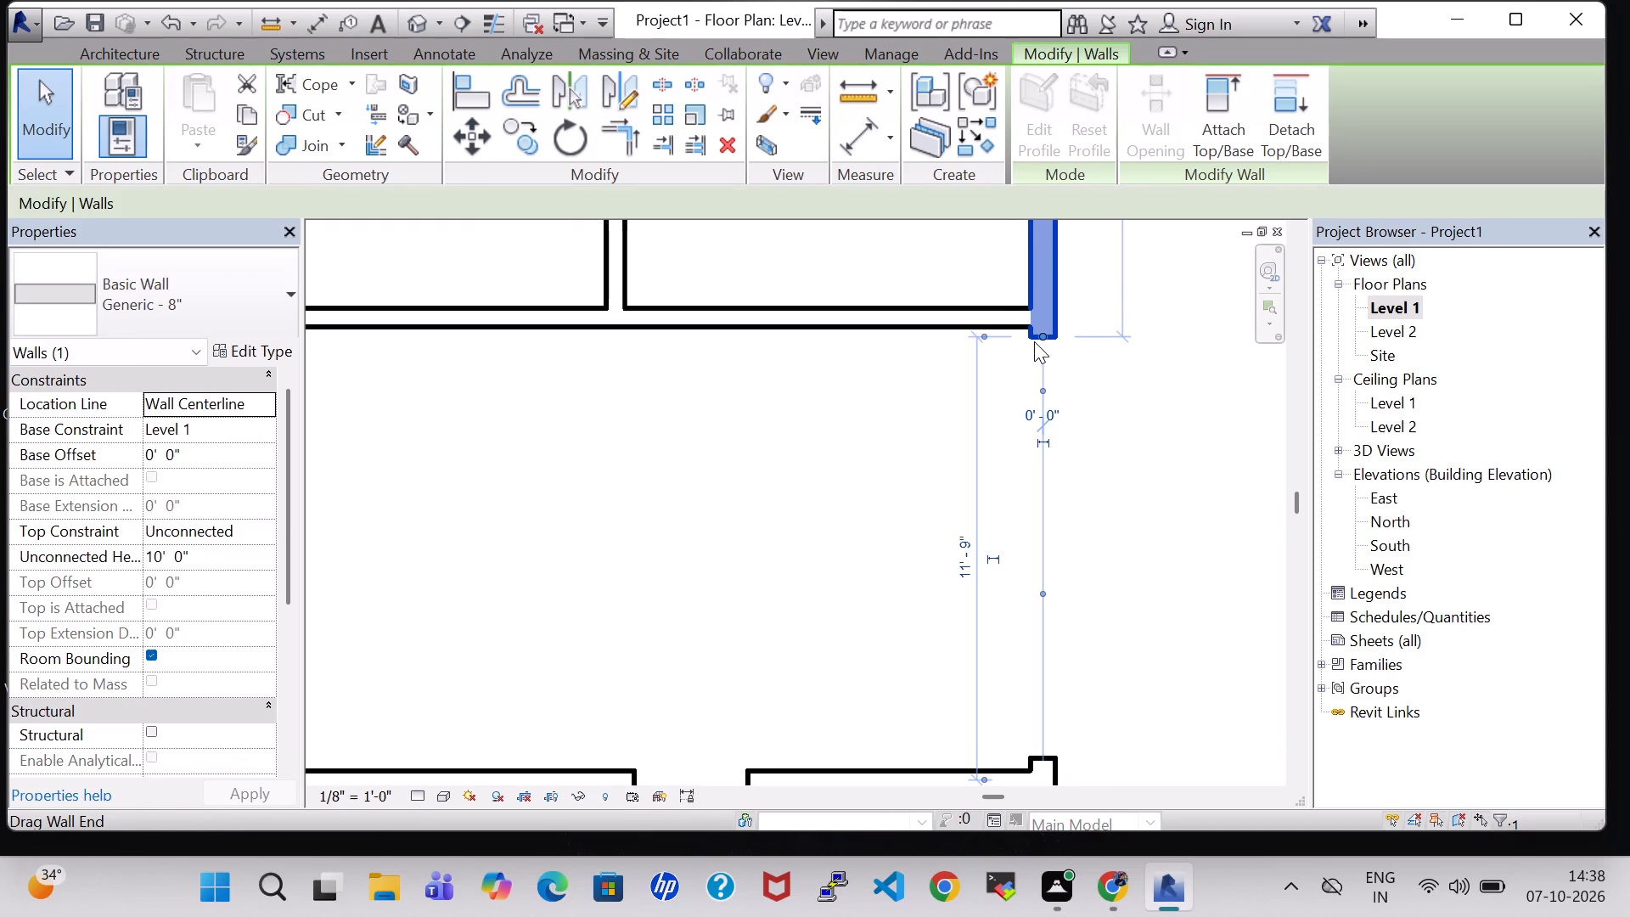
key("Up")
key("Up")
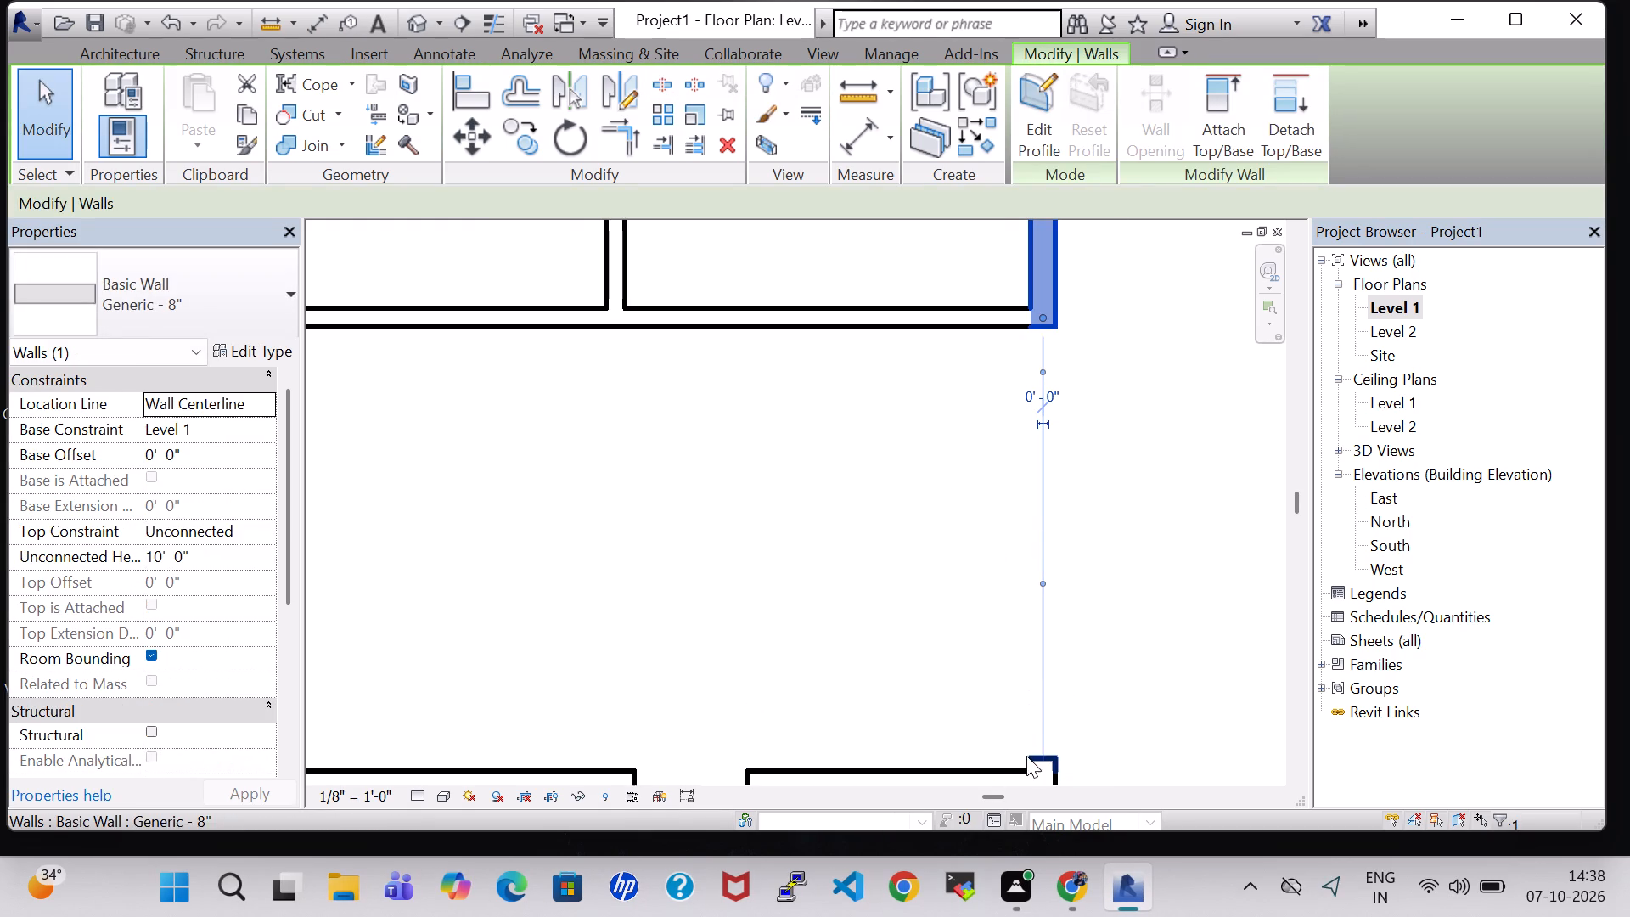
Nudge the short lower segment of the right outer wall down toward the horizontal wall, cancelling any nudge that would unjoin elements.
left_click(1048, 752)
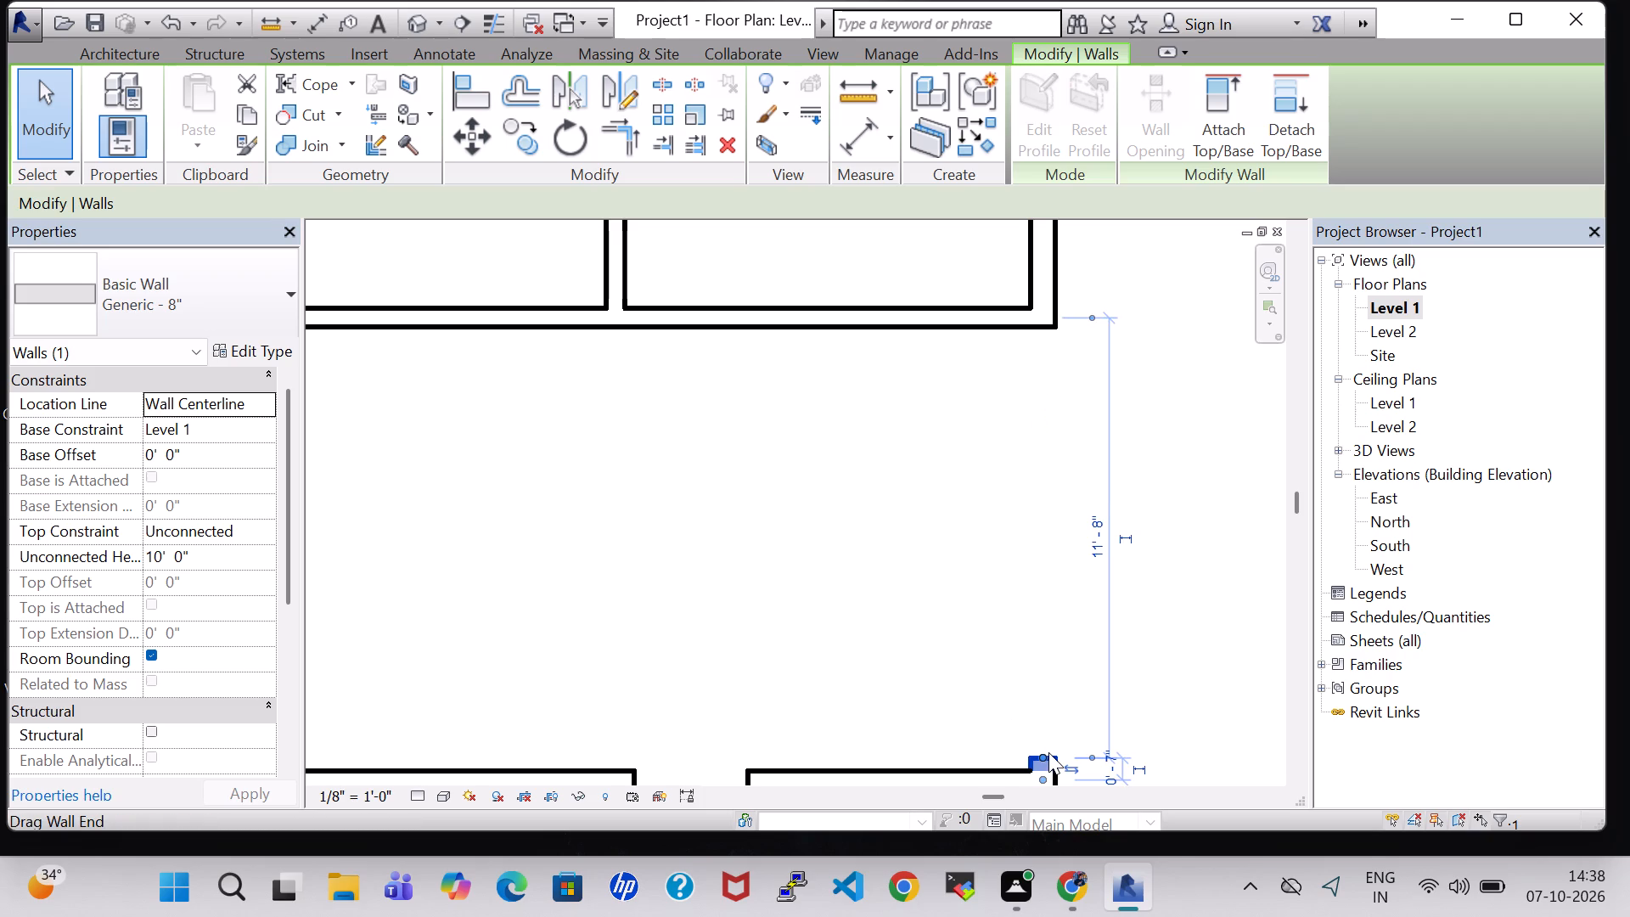
key("Down")
key("Down")
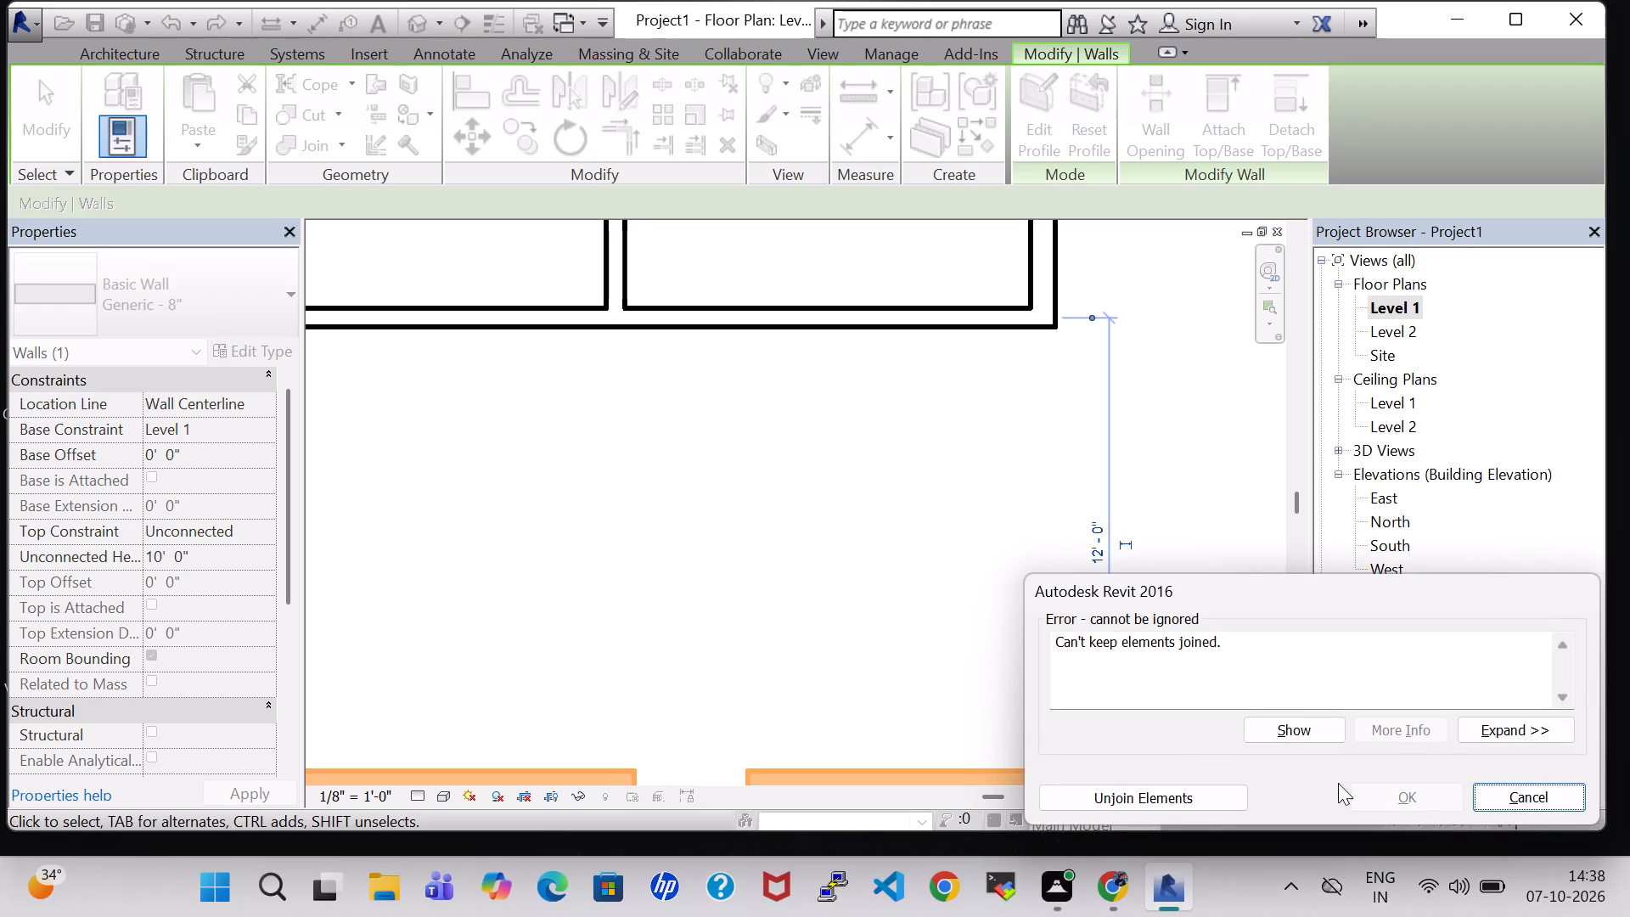
left_click(1520, 800)
scroll(910, 548, "down", 4)
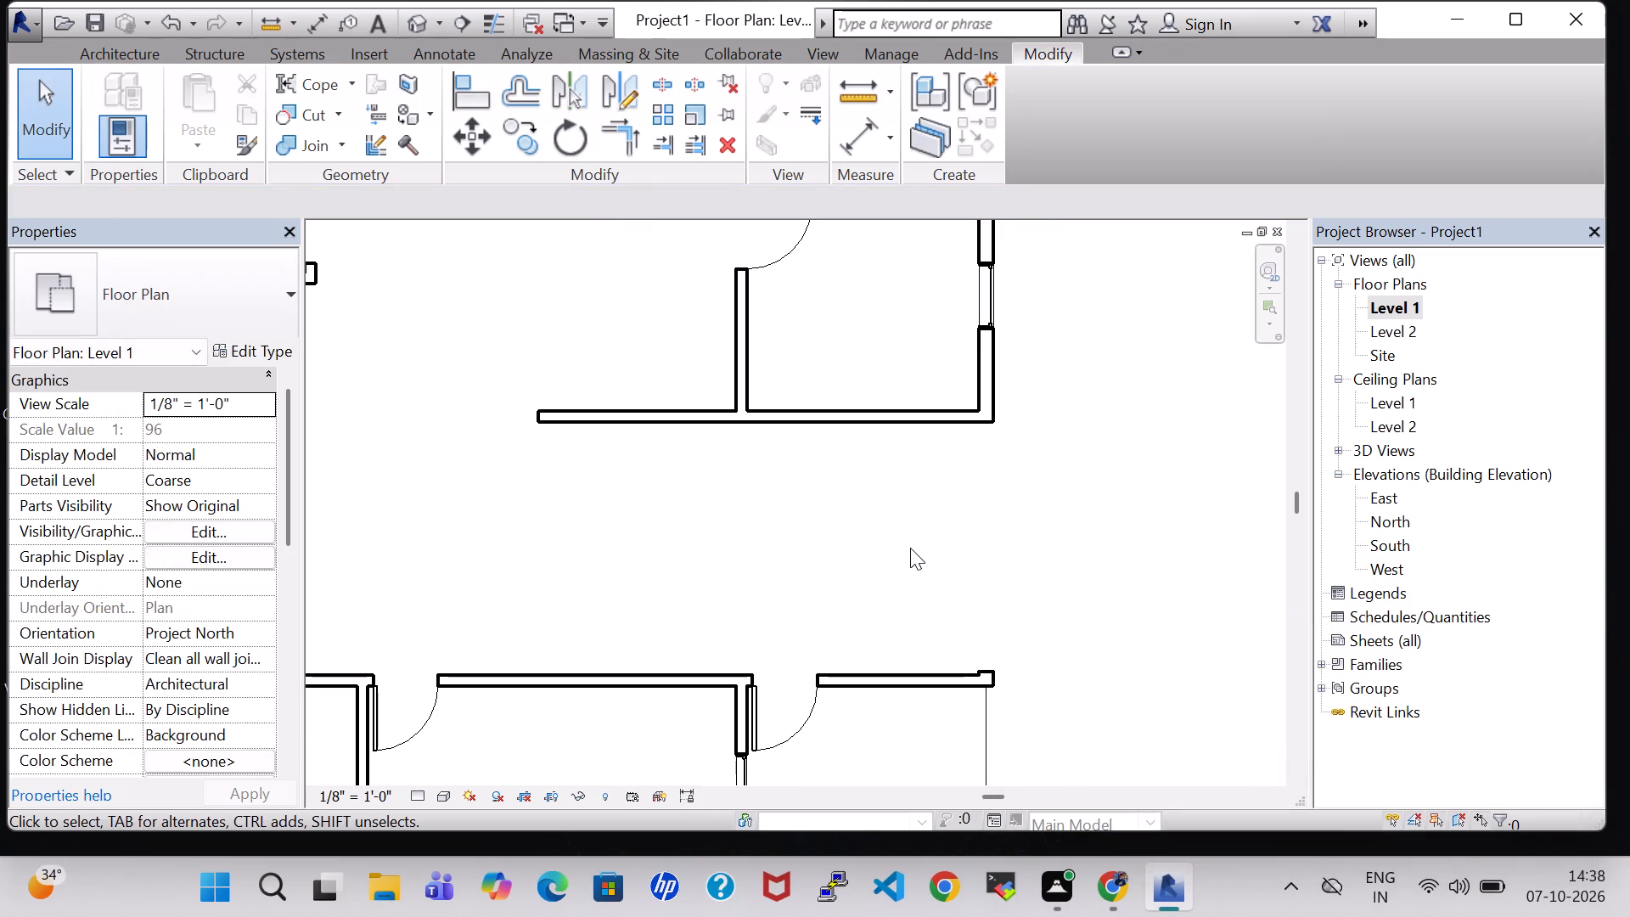
left_click(984, 675)
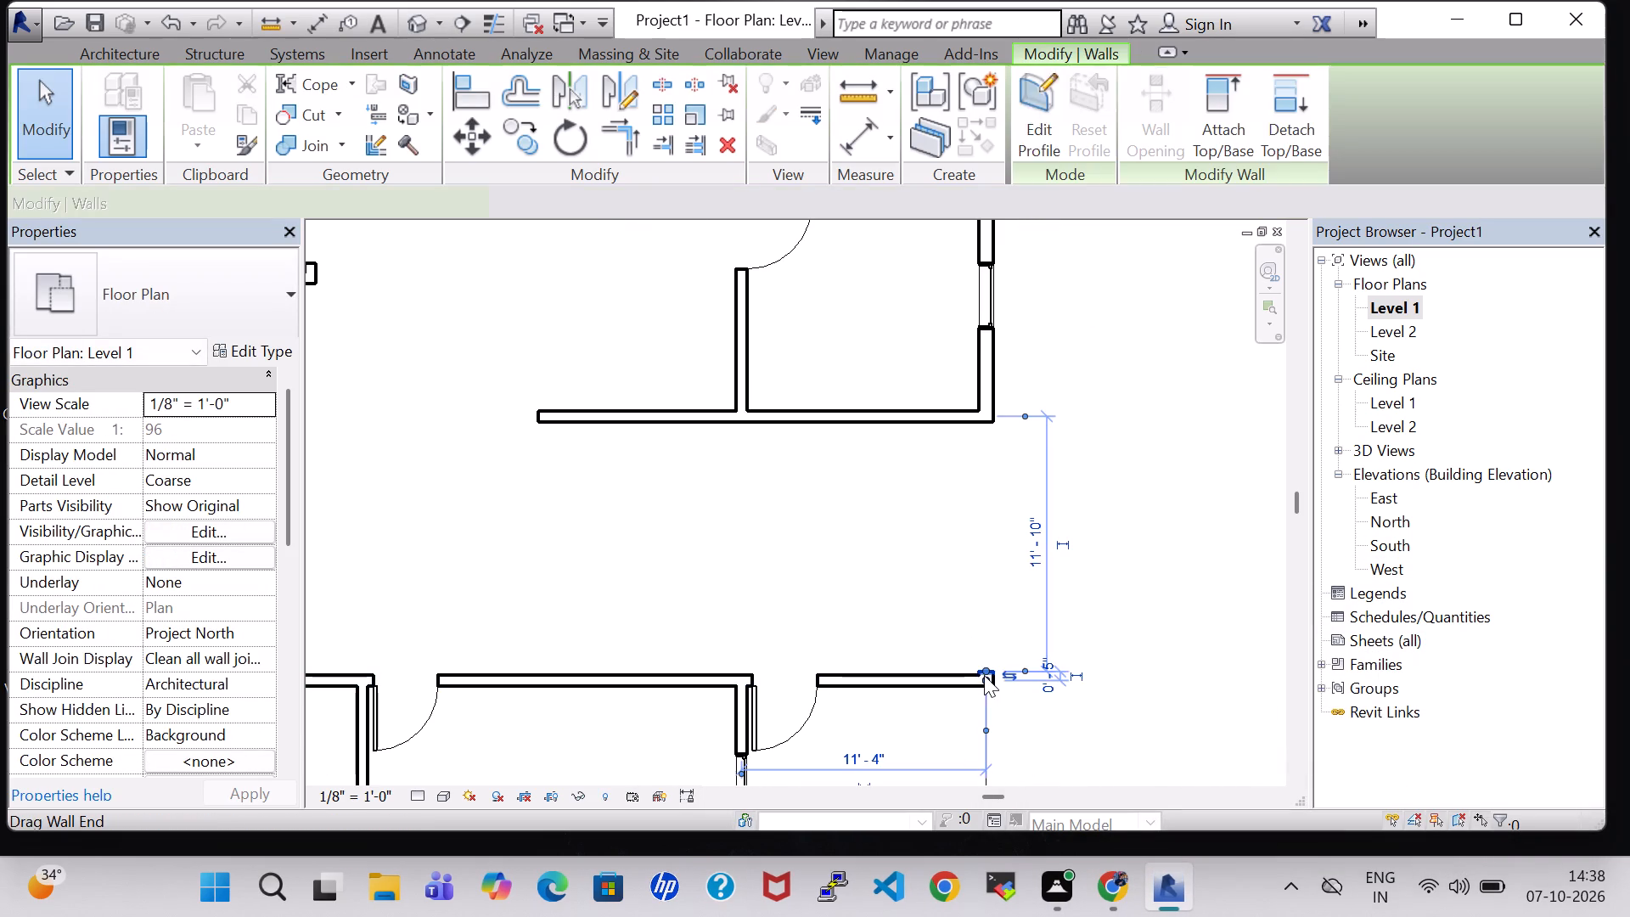
key("Down")
left_click(1509, 796)
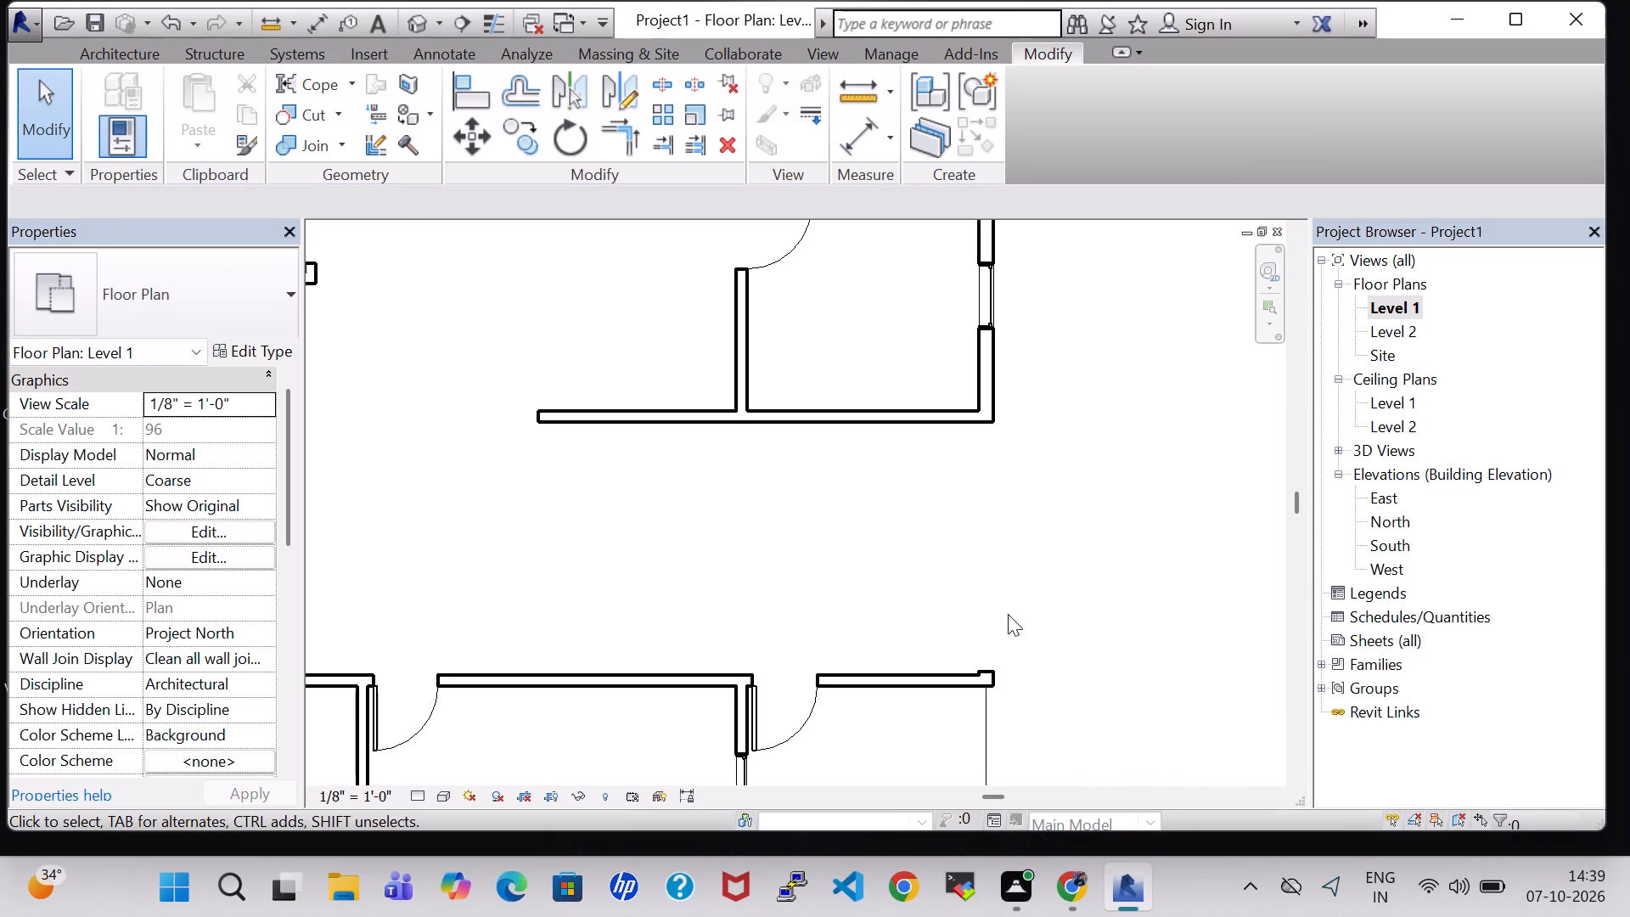
Start placing a component and browse the Specialty Equipment families: Domestic, Fire Protection and Classroom-Library.
scroll(1008, 614, "down", 1)
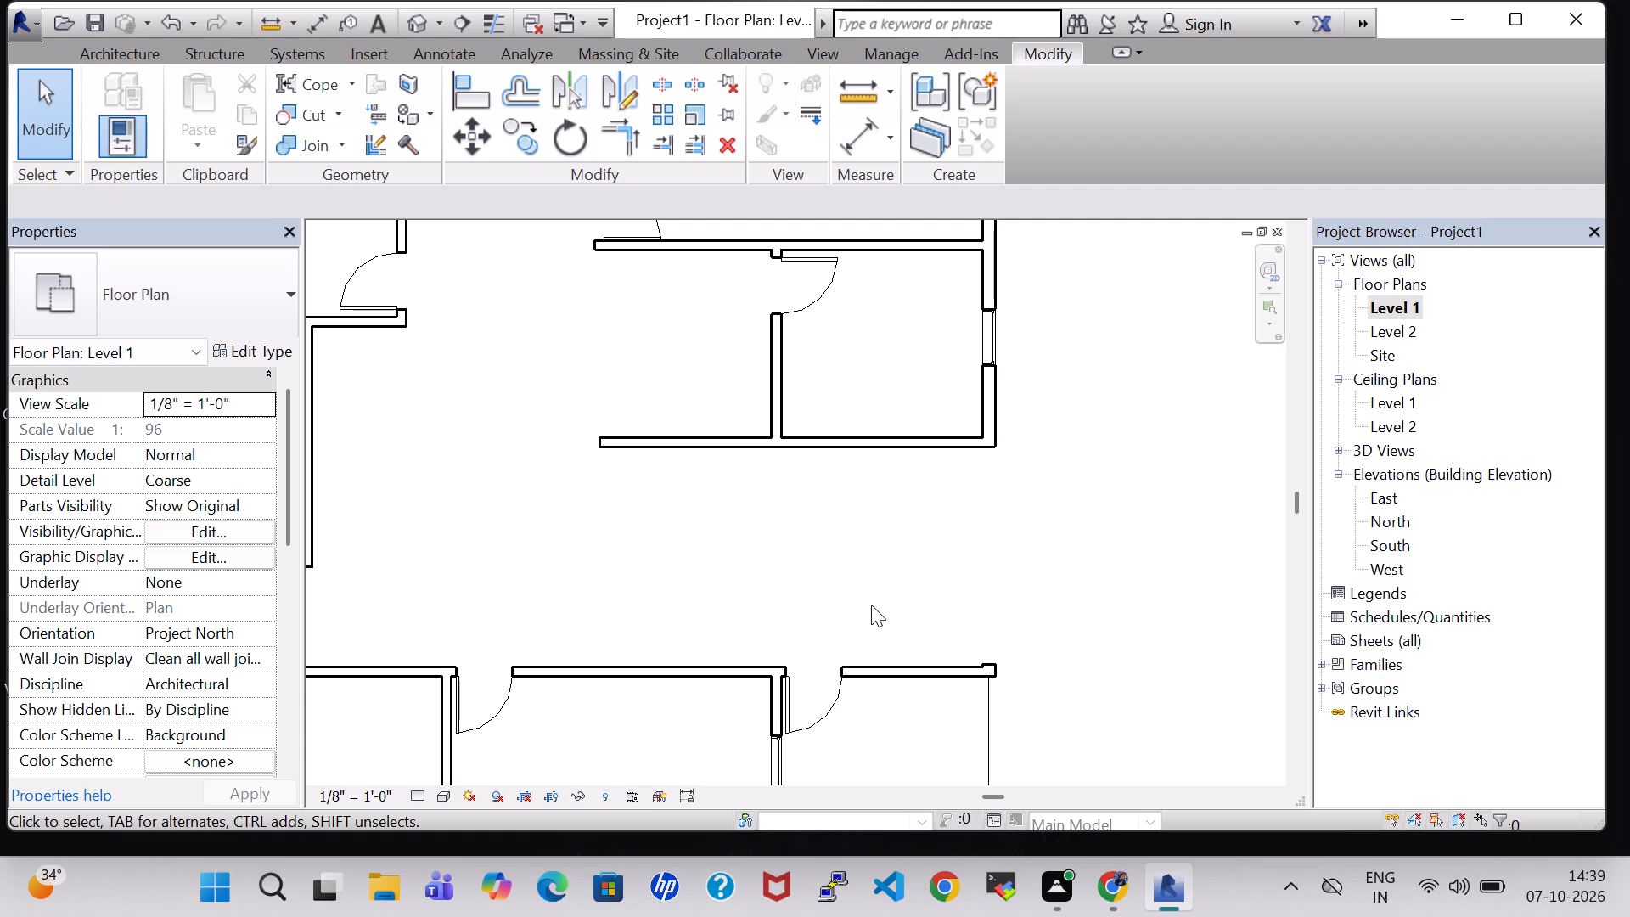
scroll(531, 387, "down", 5)
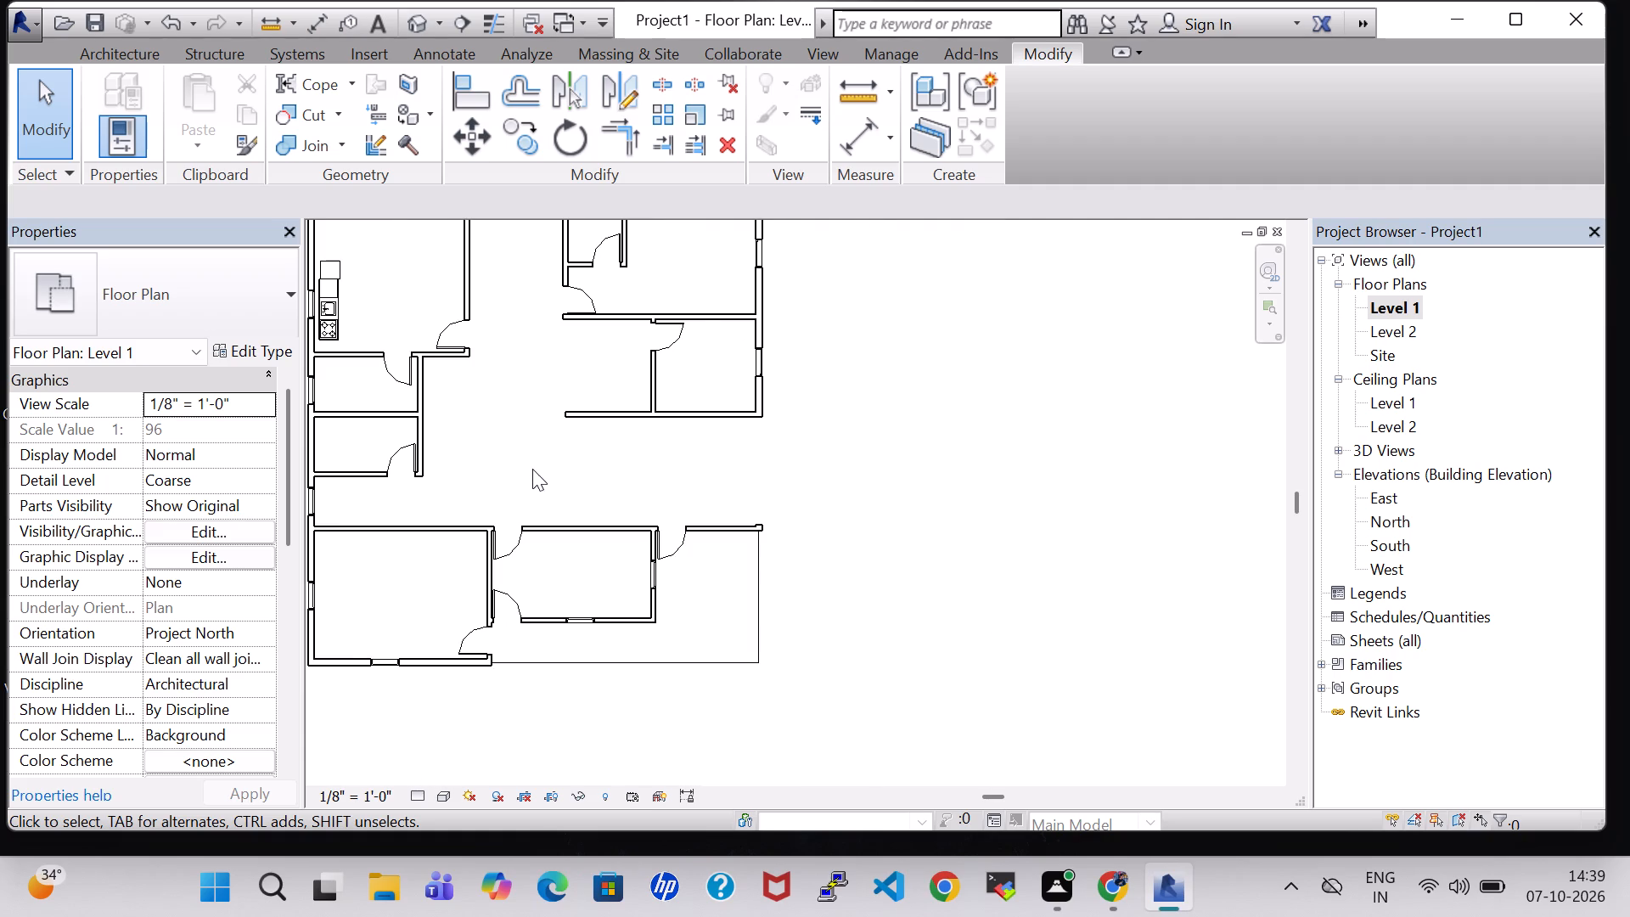
middle_click_drag(532, 469, 682, 470)
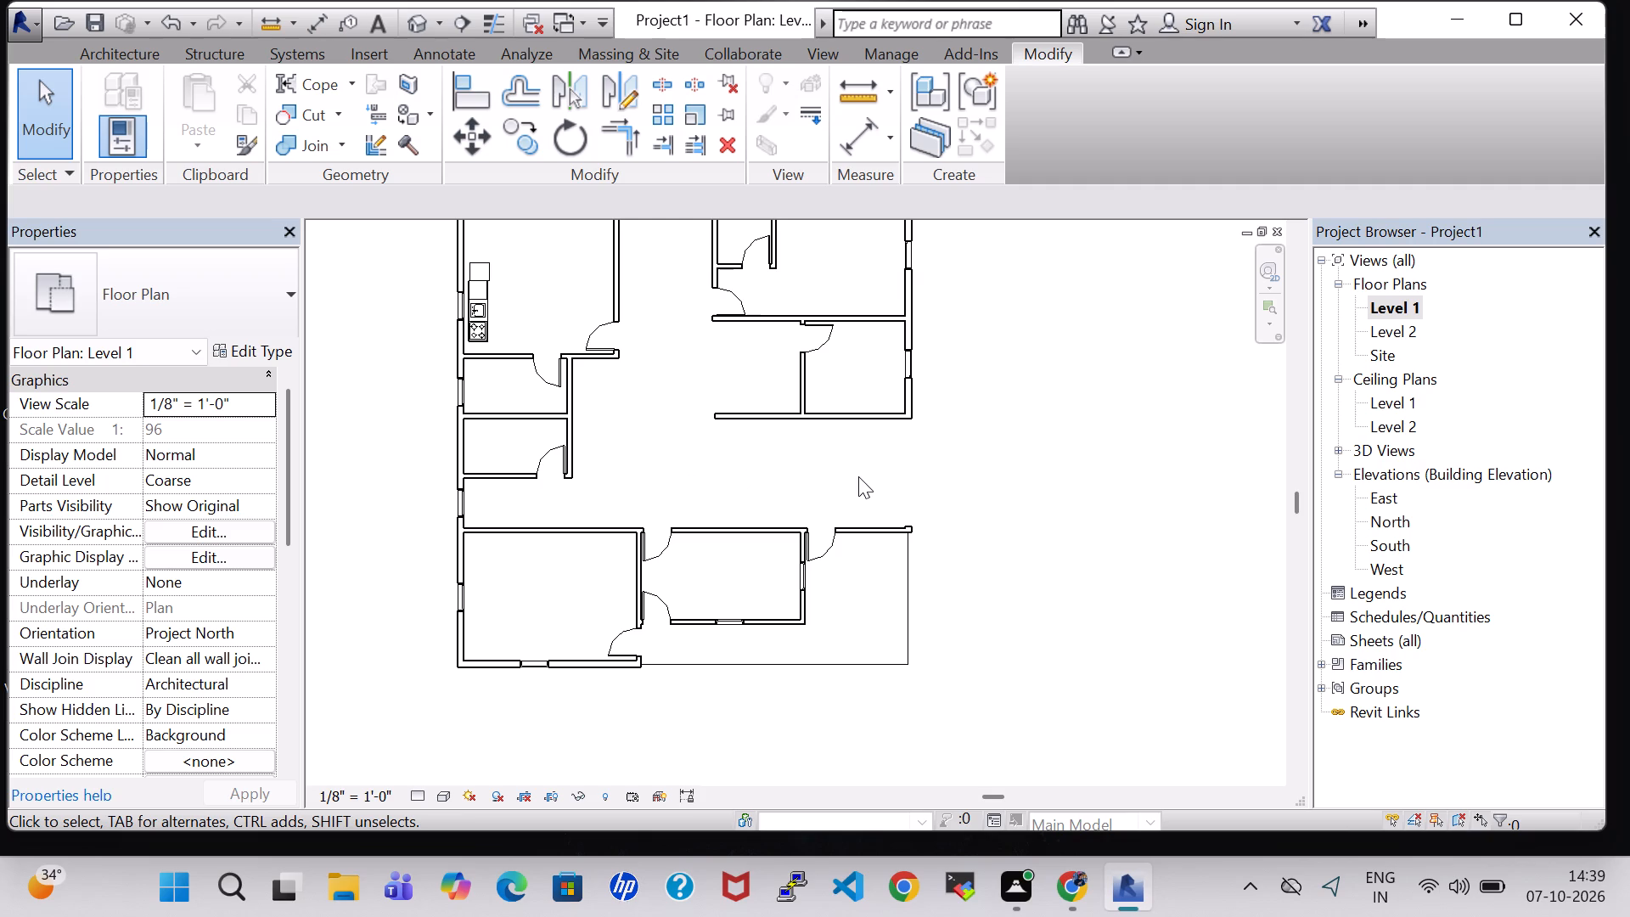
scroll(511, 485, "up", 1)
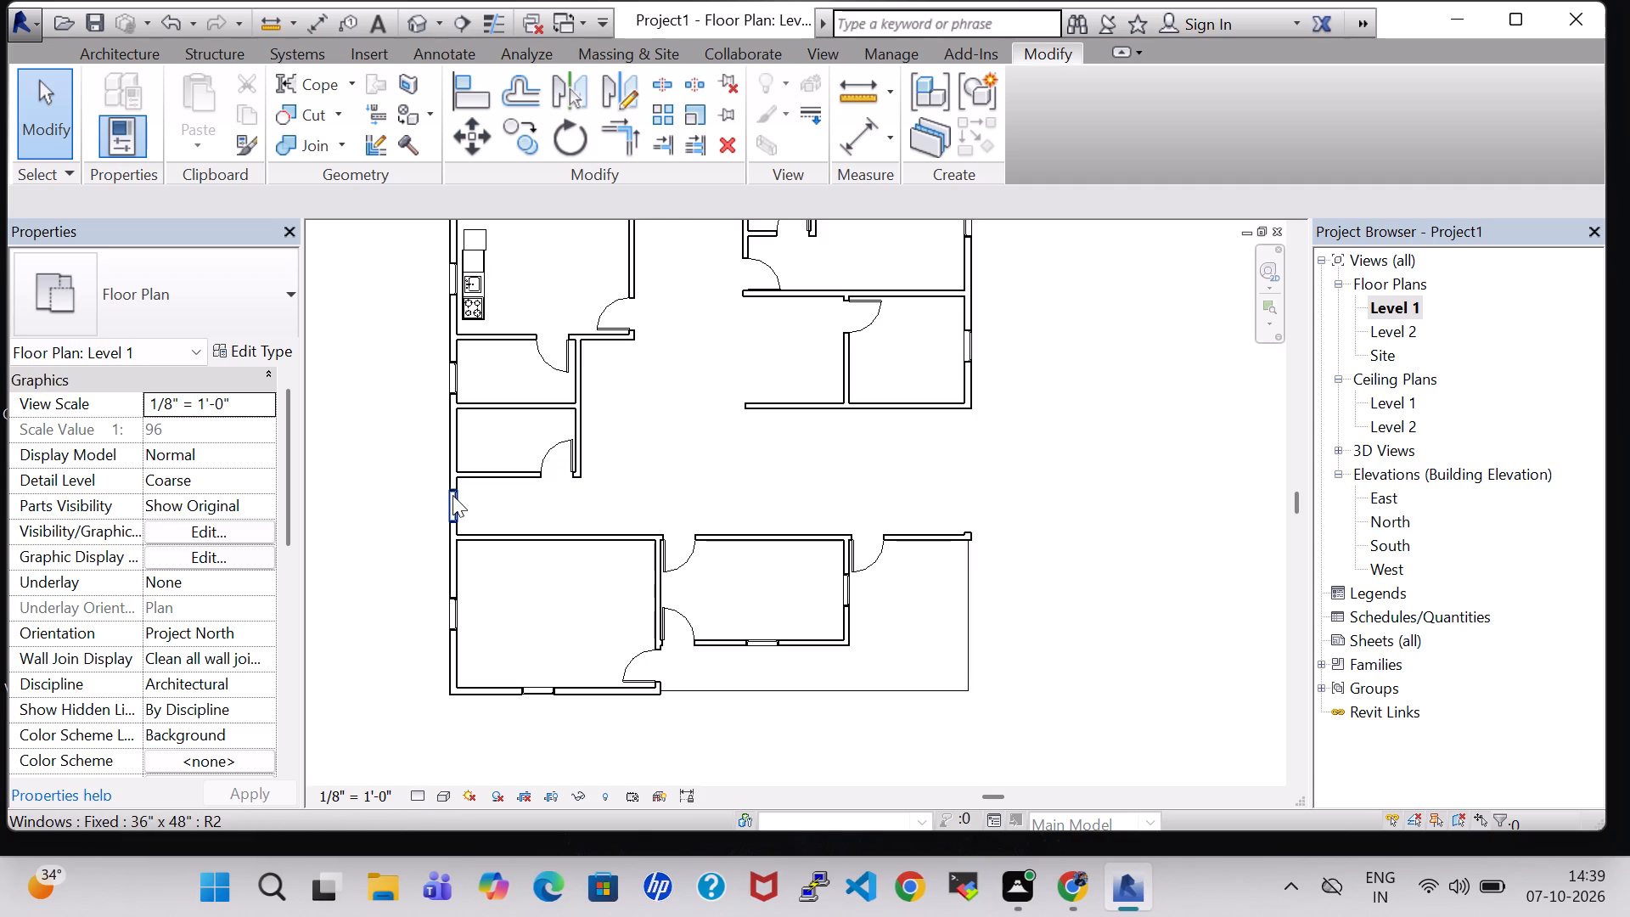
middle_click_drag(606, 475, 697, 538)
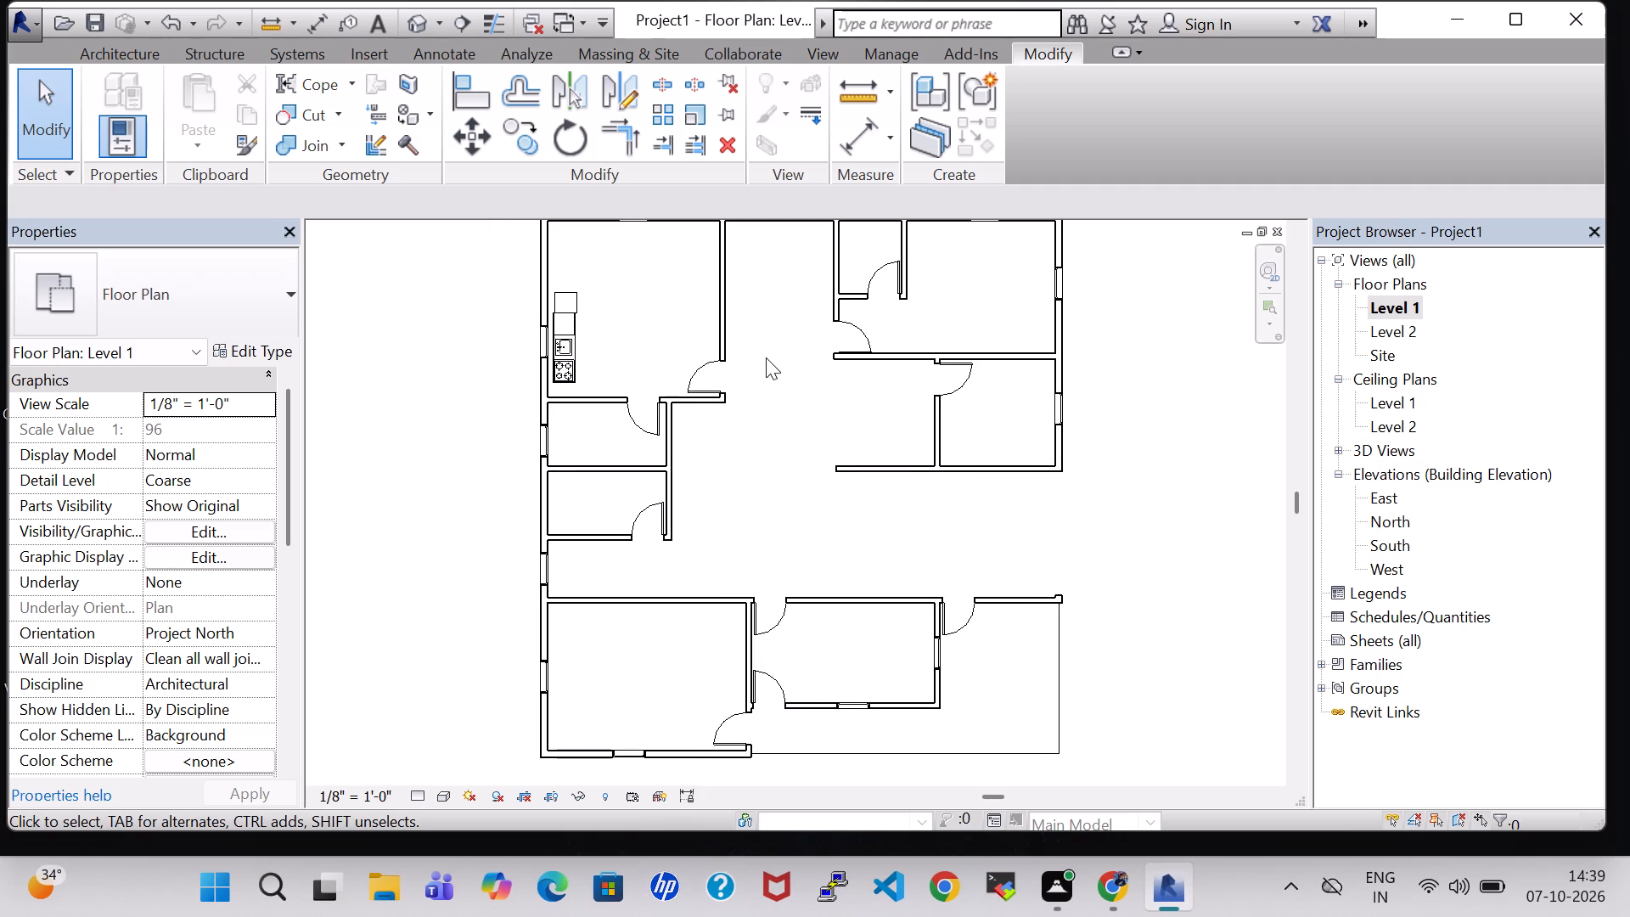
scroll(620, 321, "up", 1)
middle_click_drag(620, 321, 638, 423)
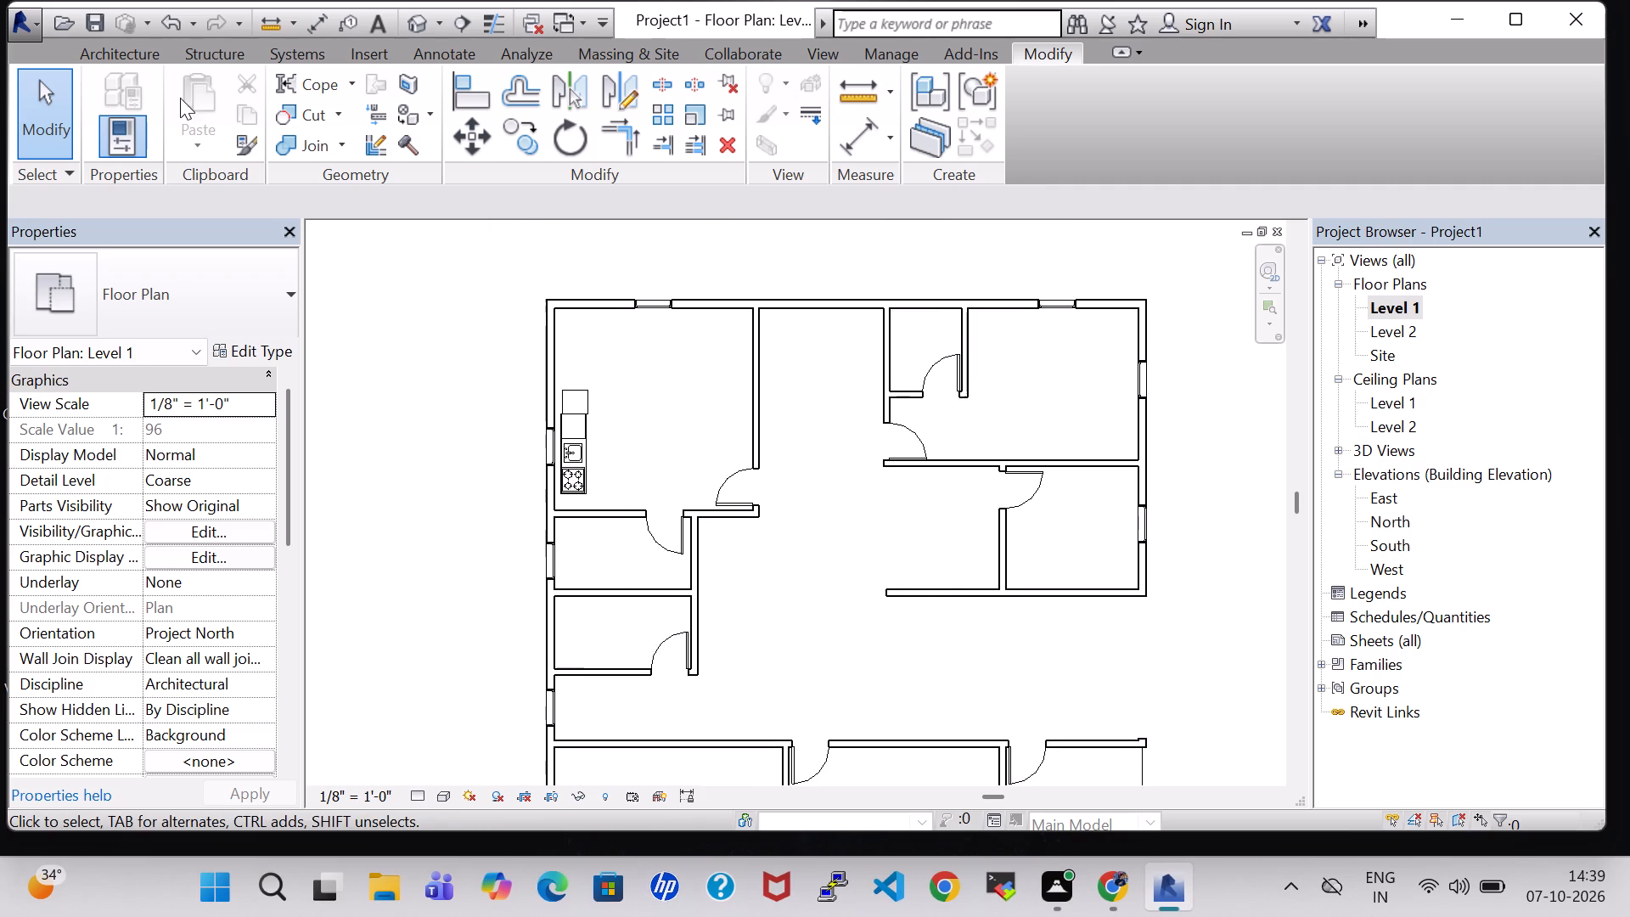
left_click(113, 53)
left_click(261, 127)
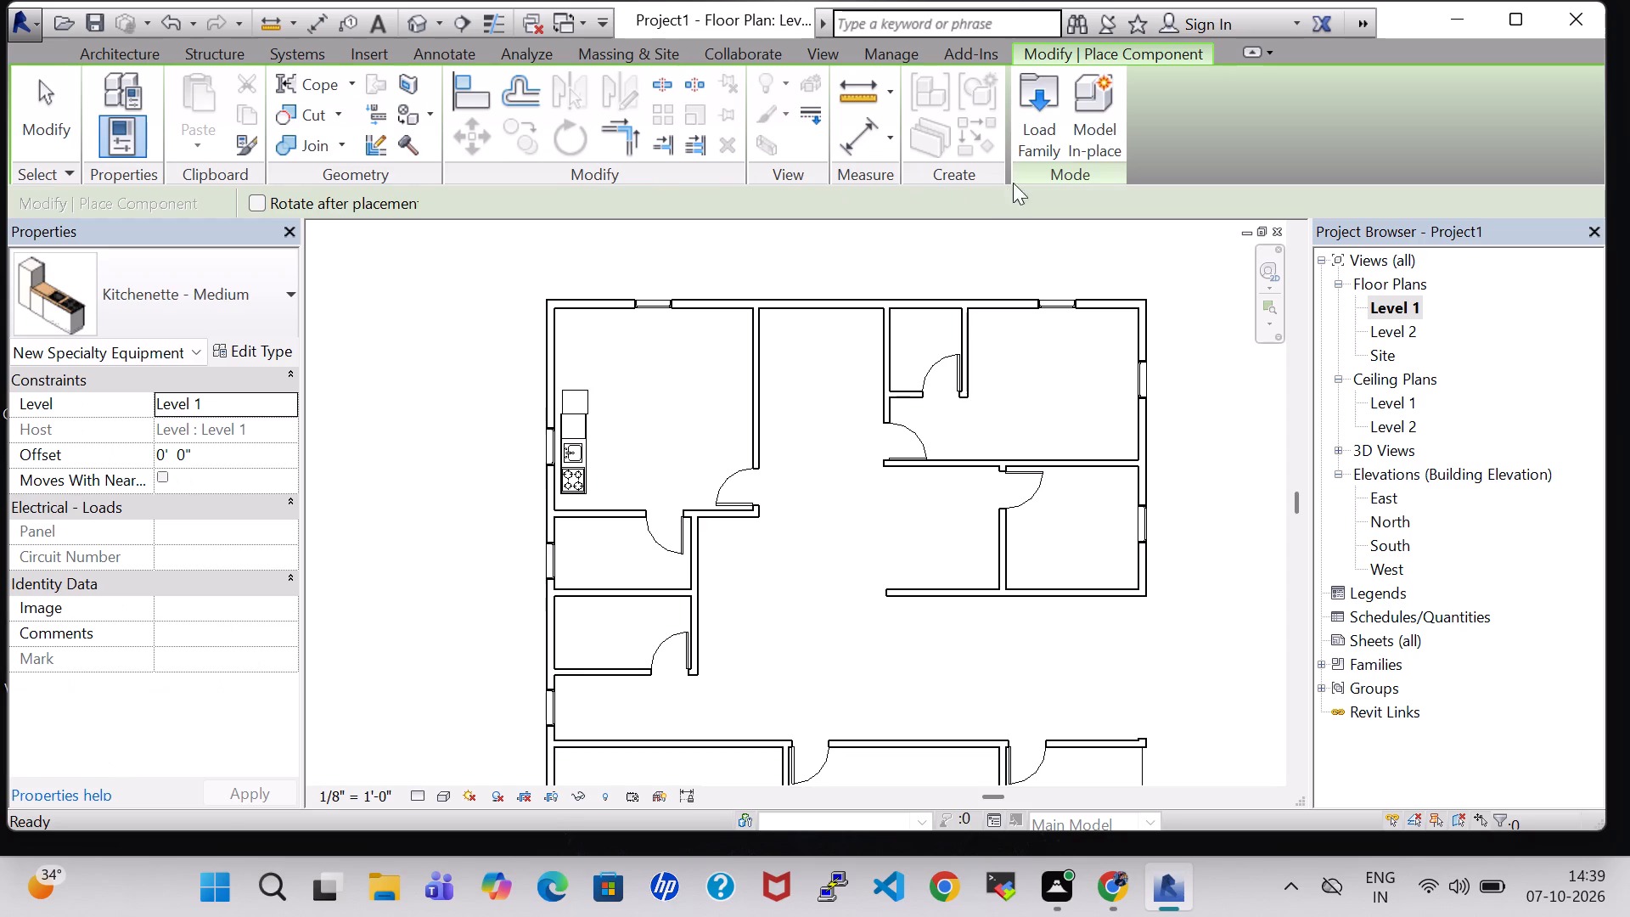
left_click(1037, 113)
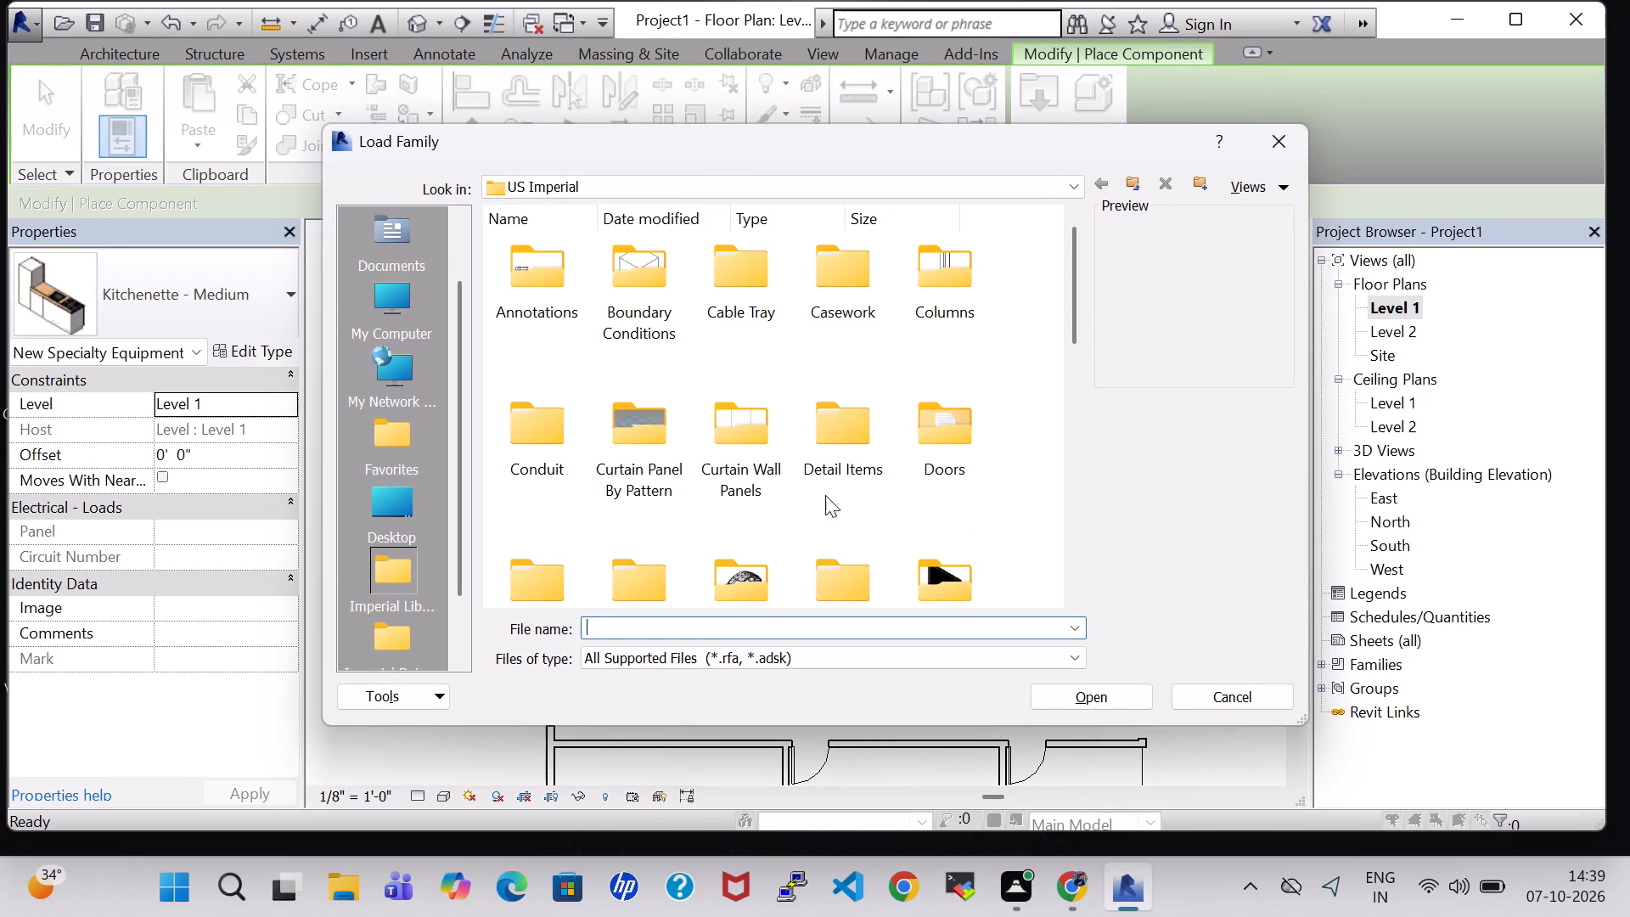
scroll(825, 504, "down", 7)
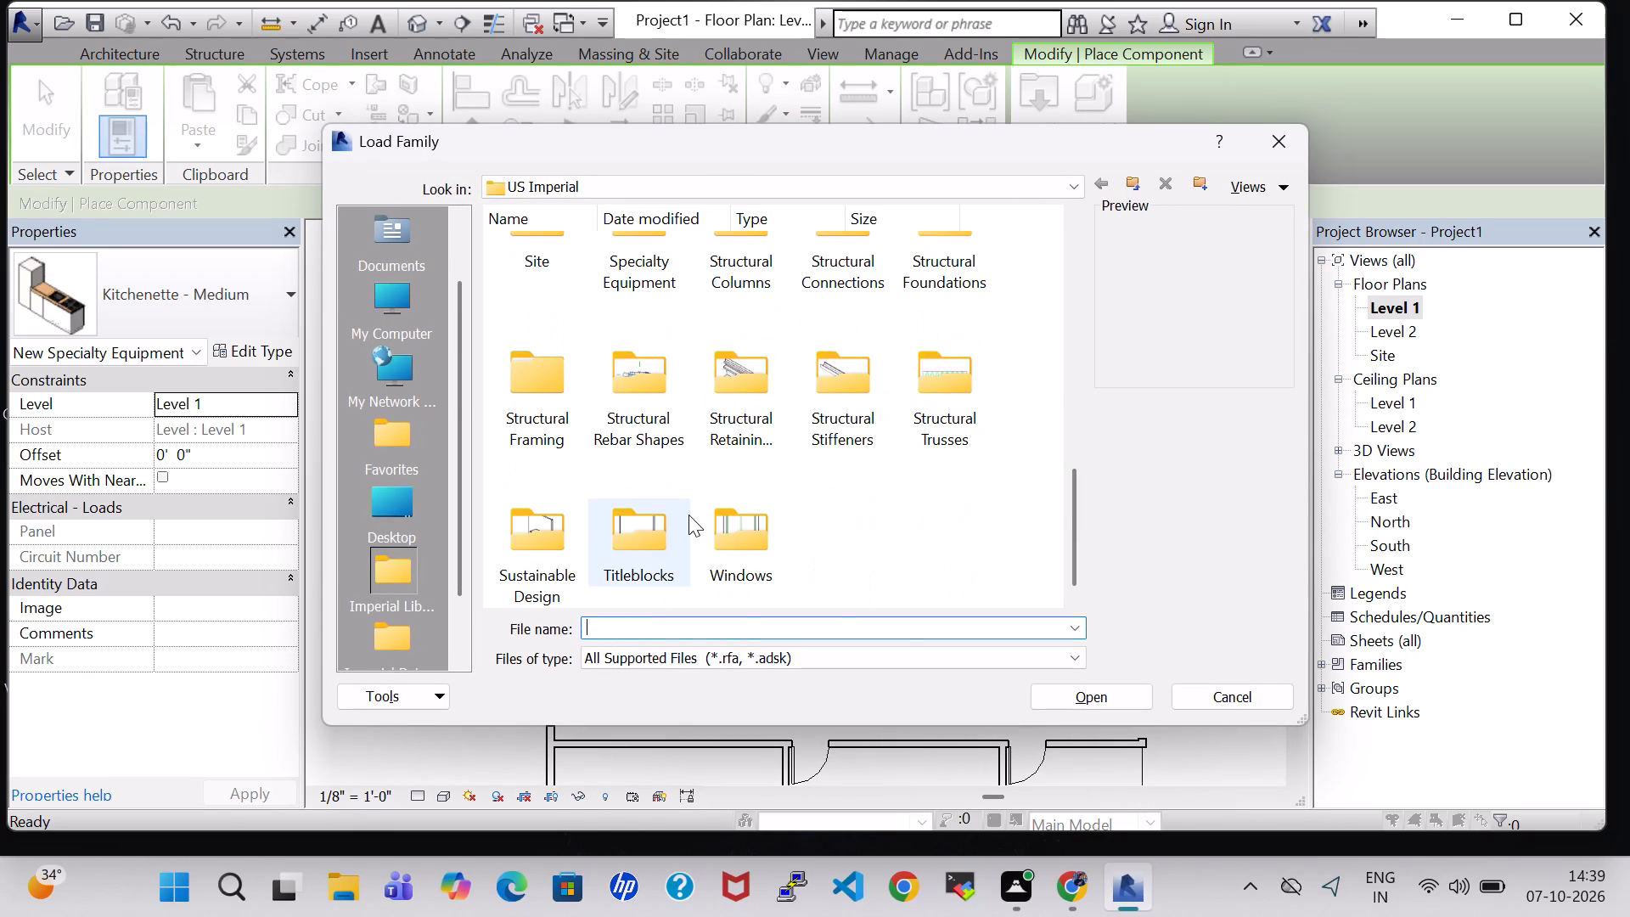
scroll(689, 515, "up", 1)
double_click(632, 491)
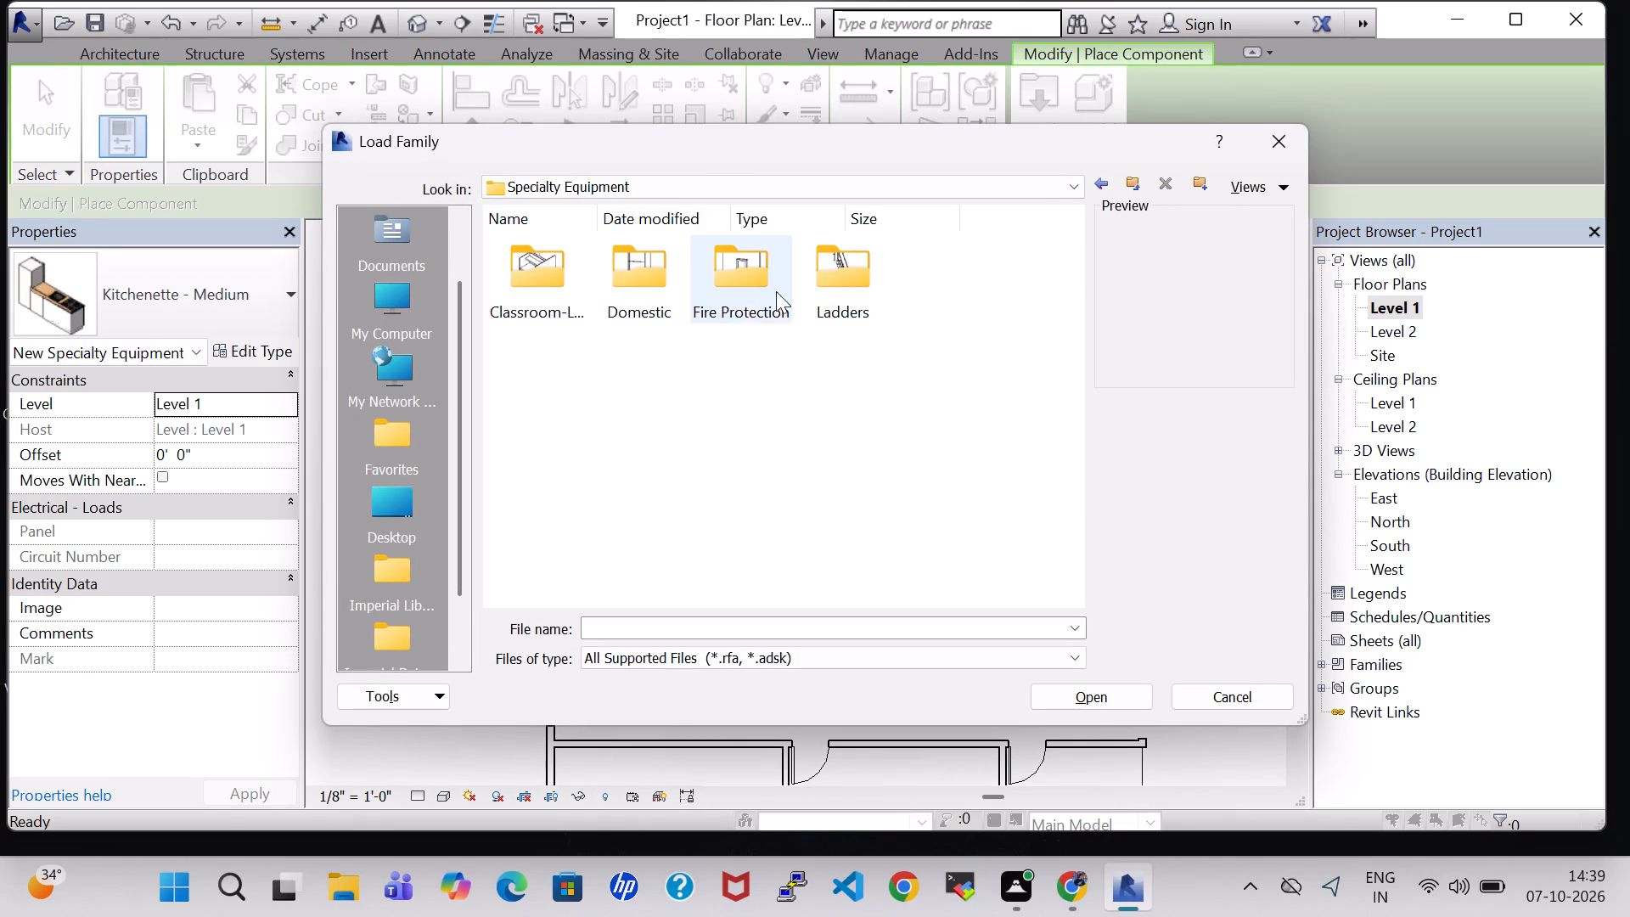
double_click(623, 292)
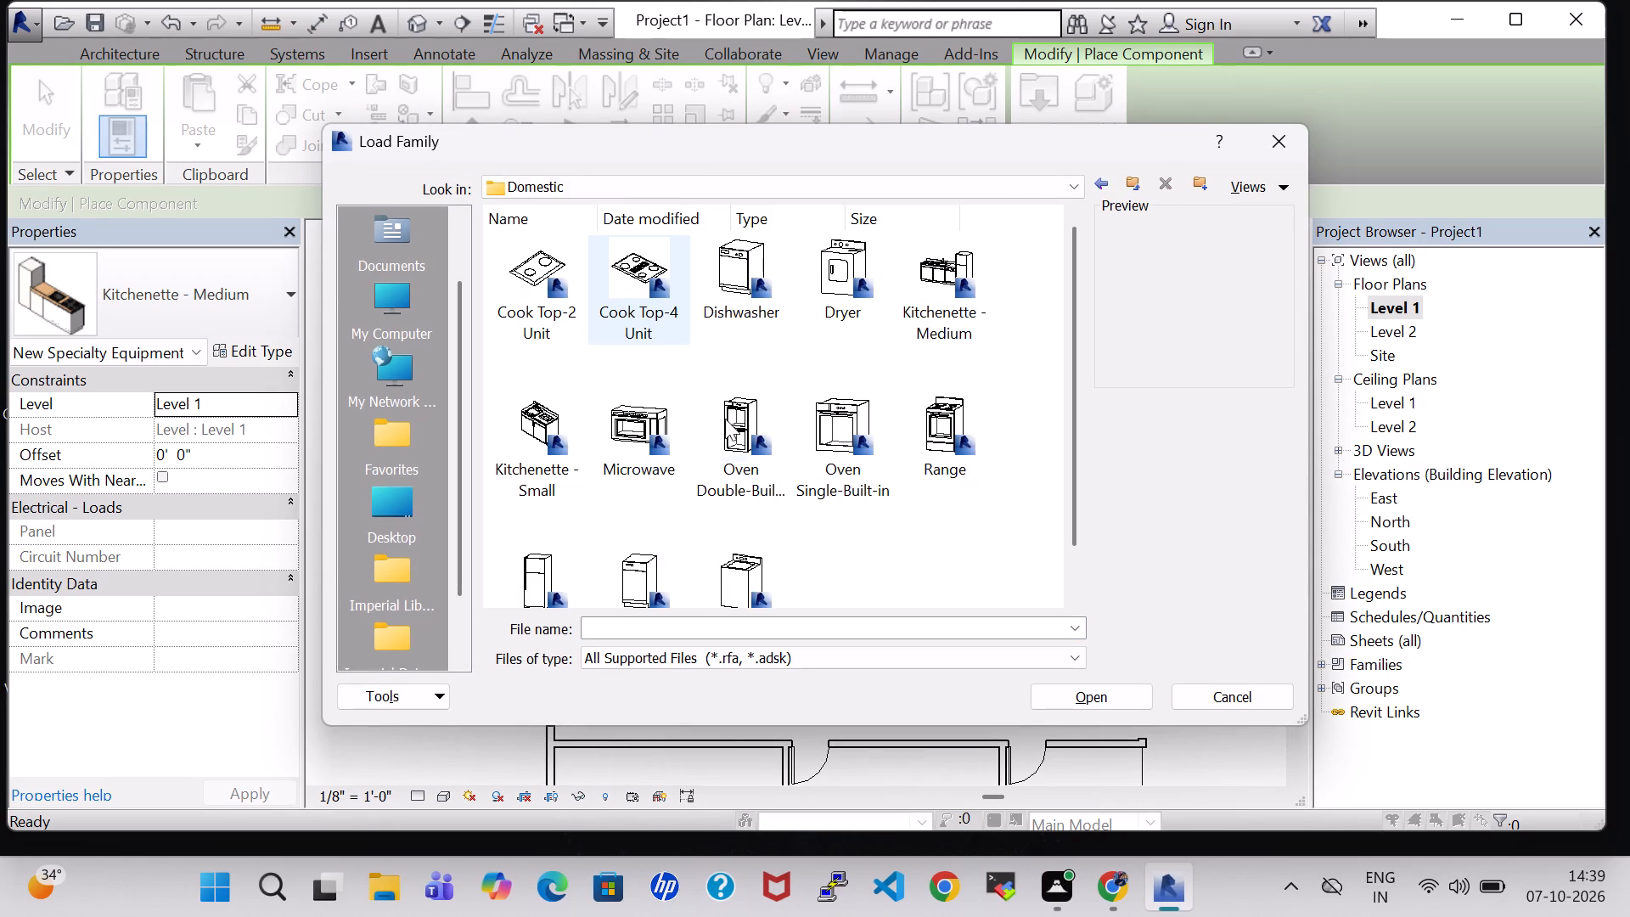
scroll(797, 467, "down", 1)
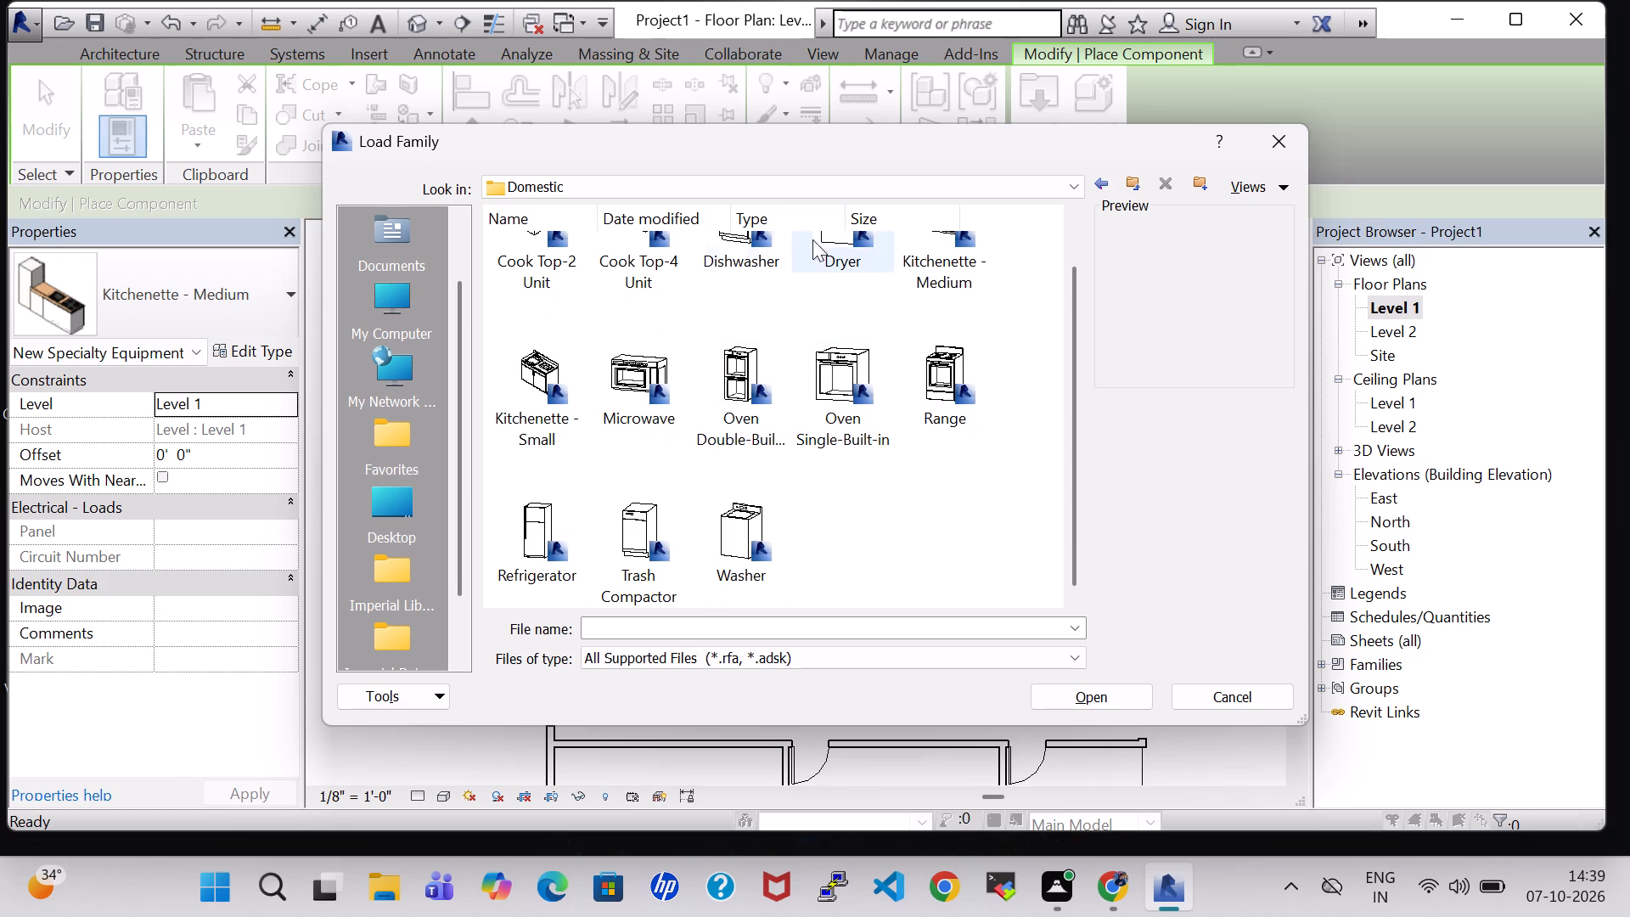
left_click(1097, 183)
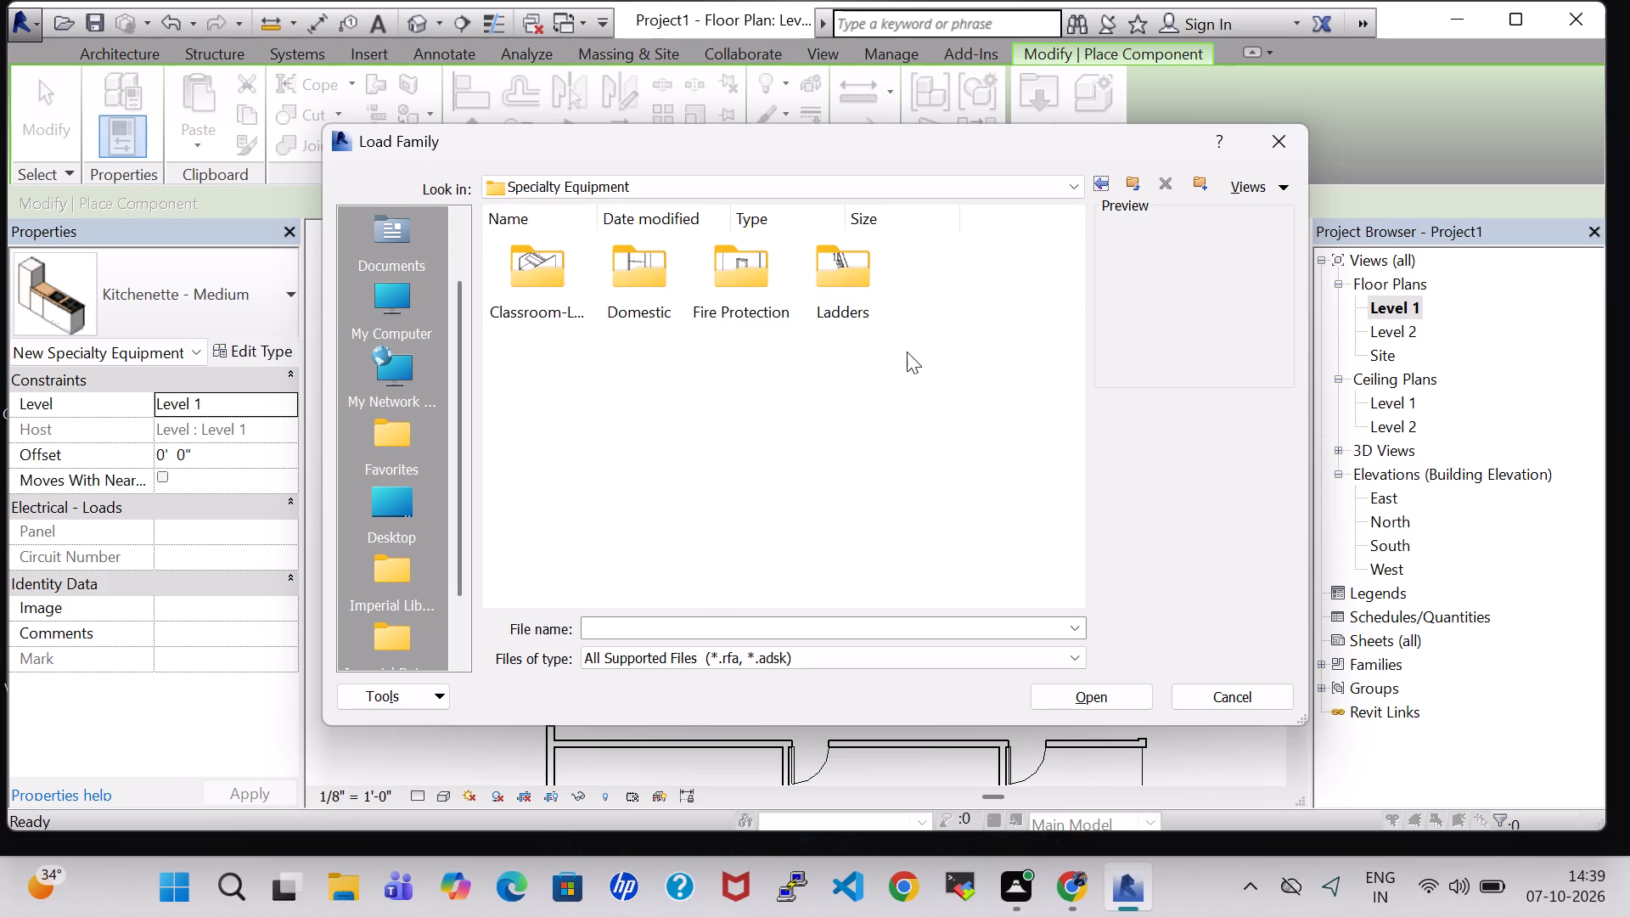
double_click(728, 307)
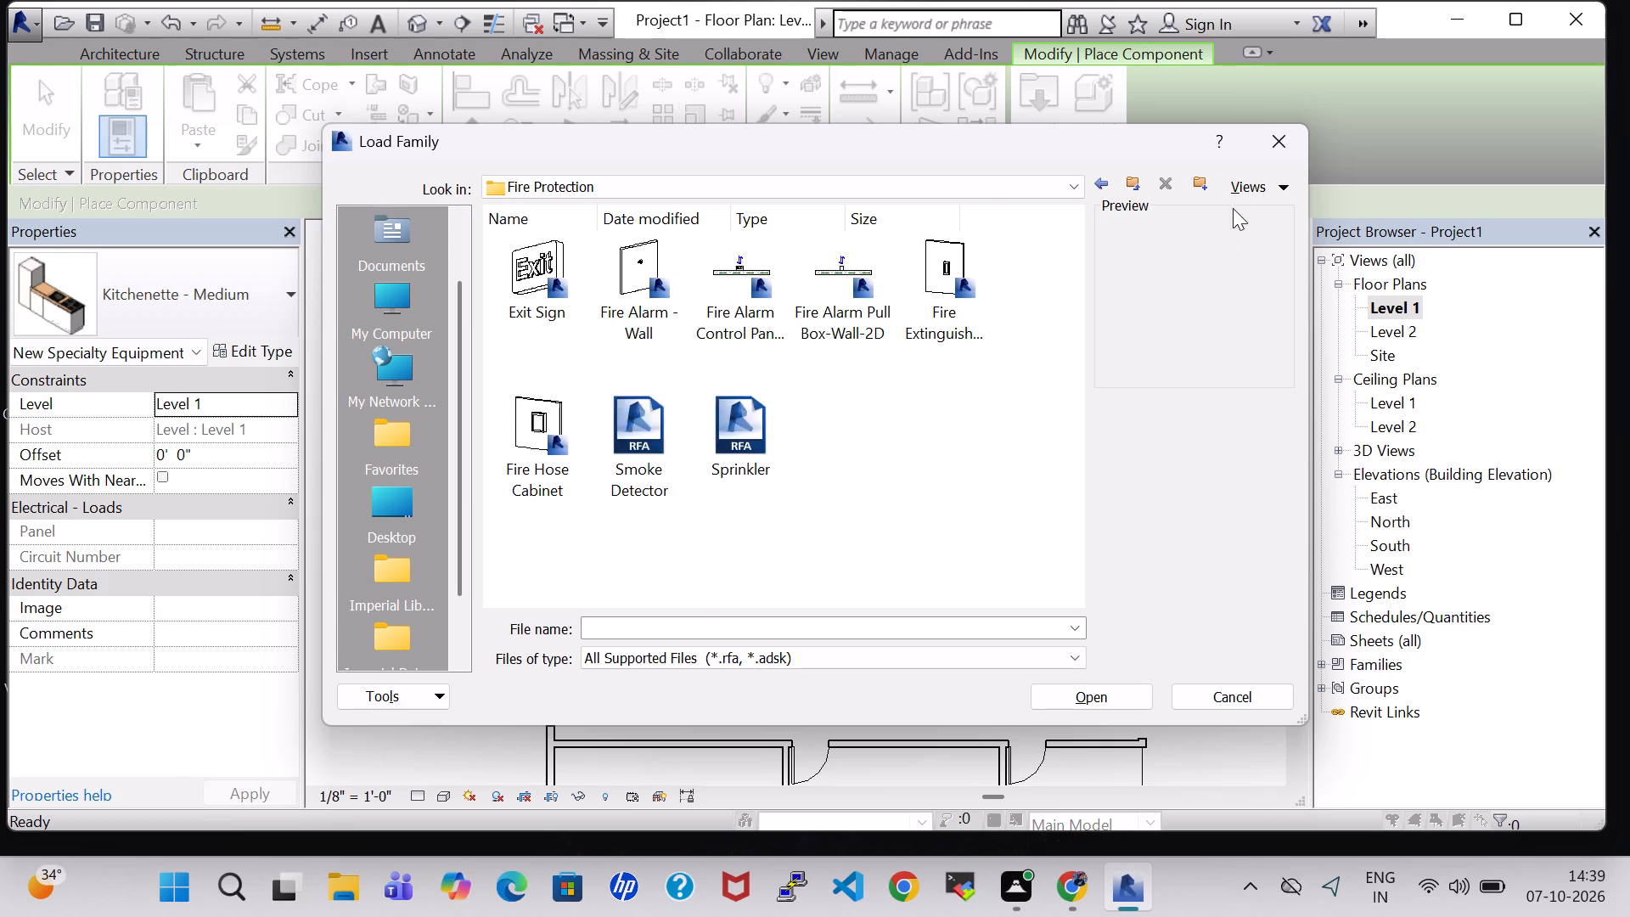
left_click(1104, 179)
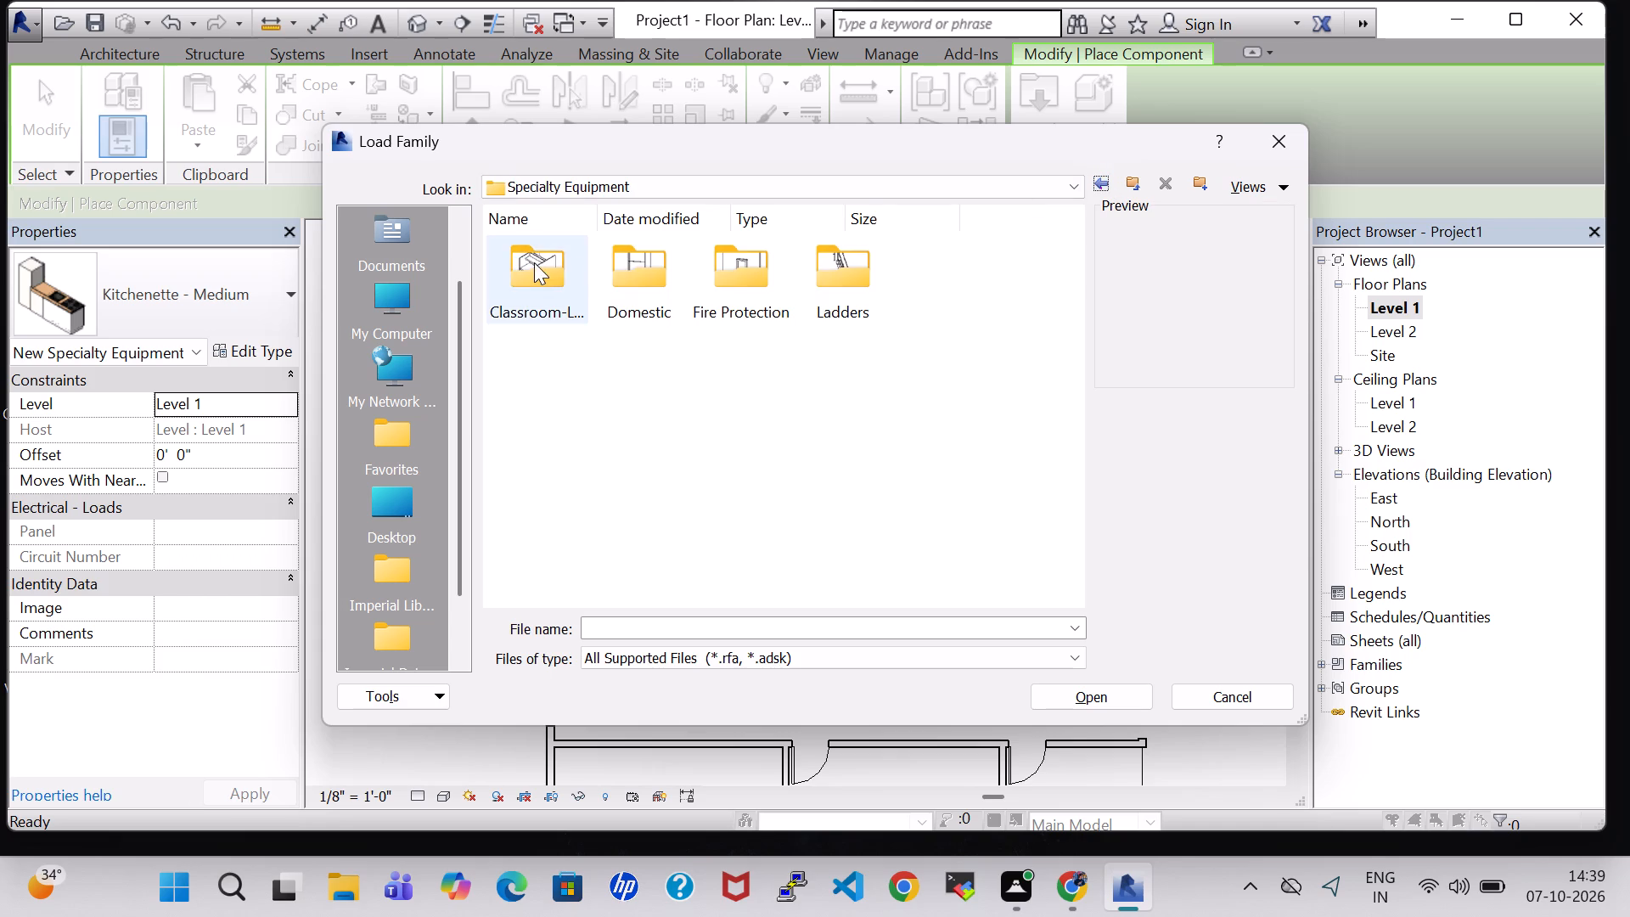
double_click(534, 262)
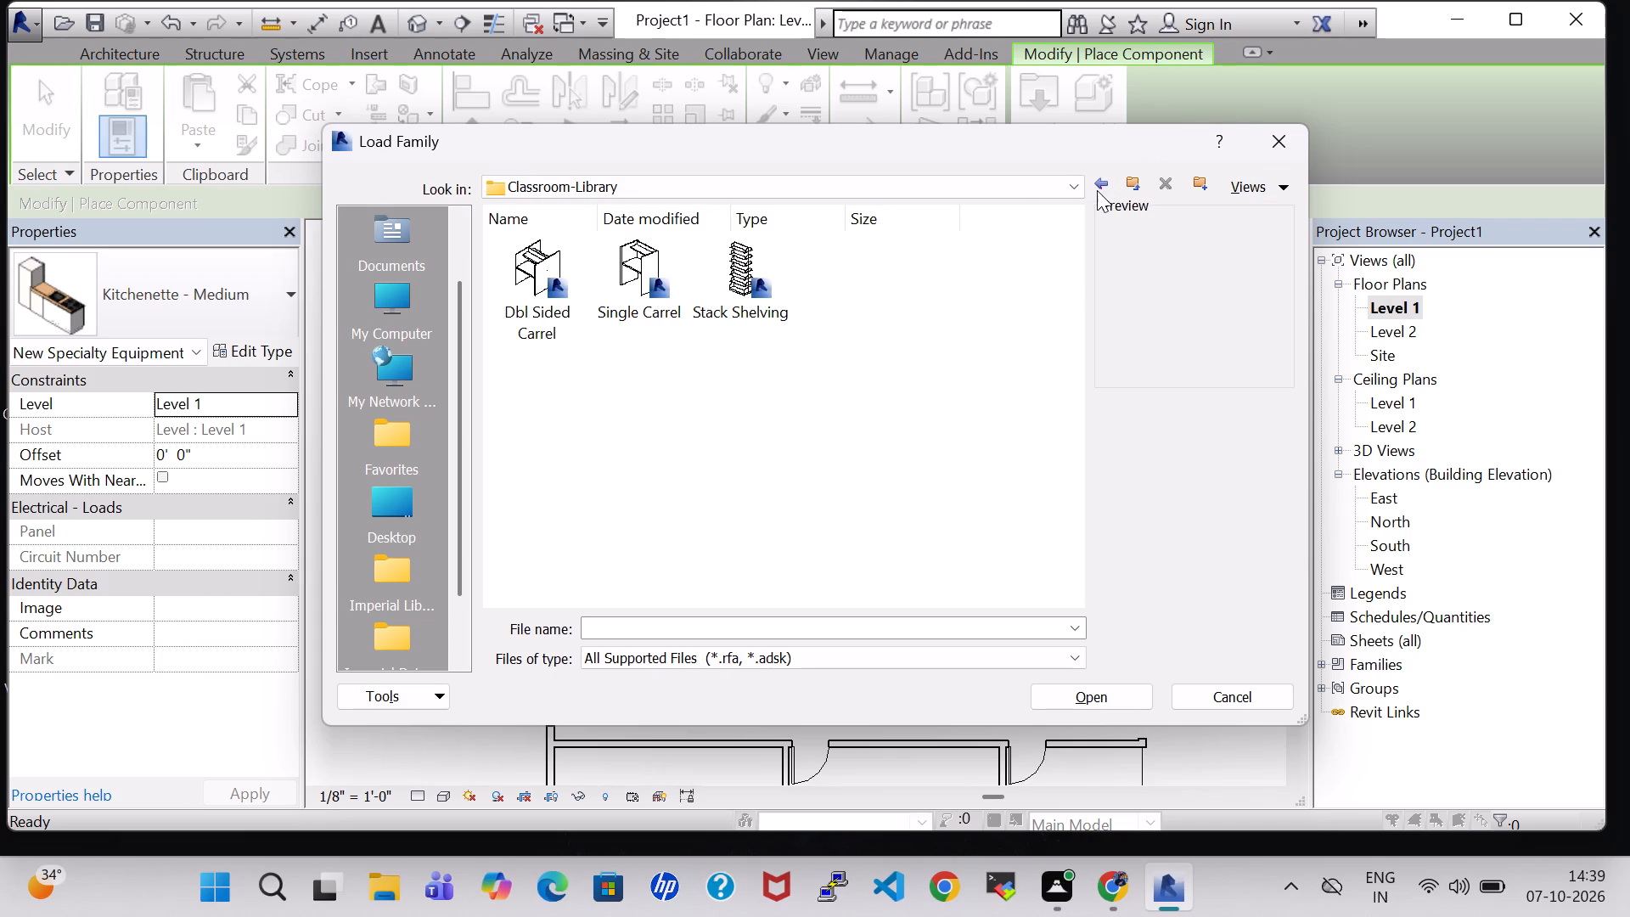
left_click(1097, 187)
left_click(1097, 187)
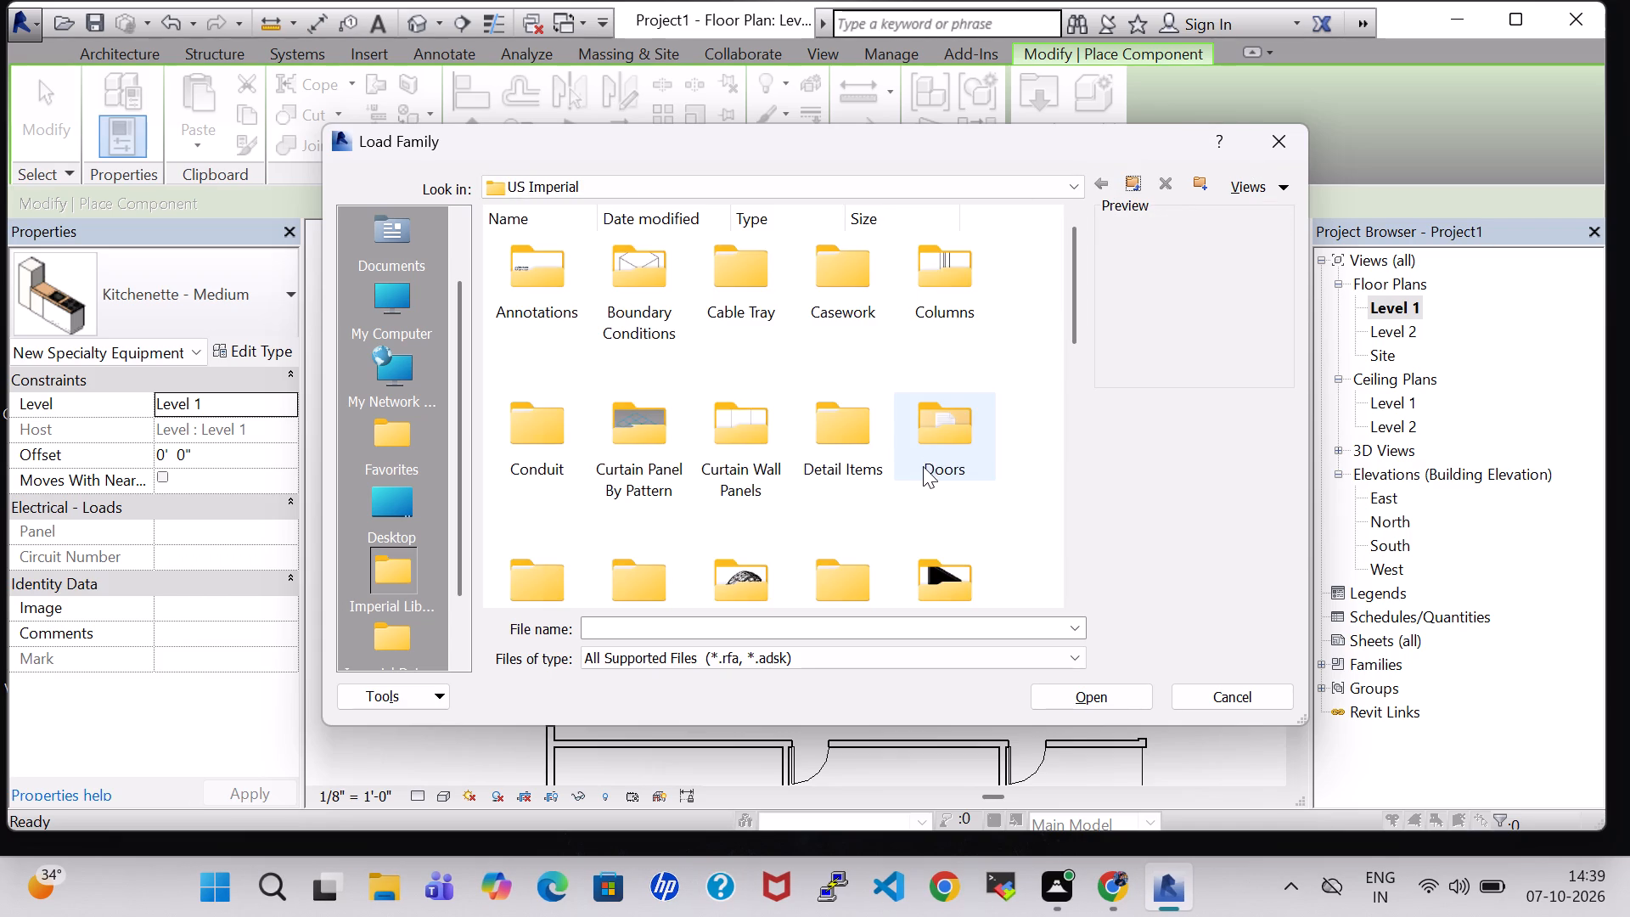
Browse the architectural plumbing fixture families in the US Imperial library: Drinking Fountains, Showers, Sinks and Urinals.
scroll(922, 470, "down", 4)
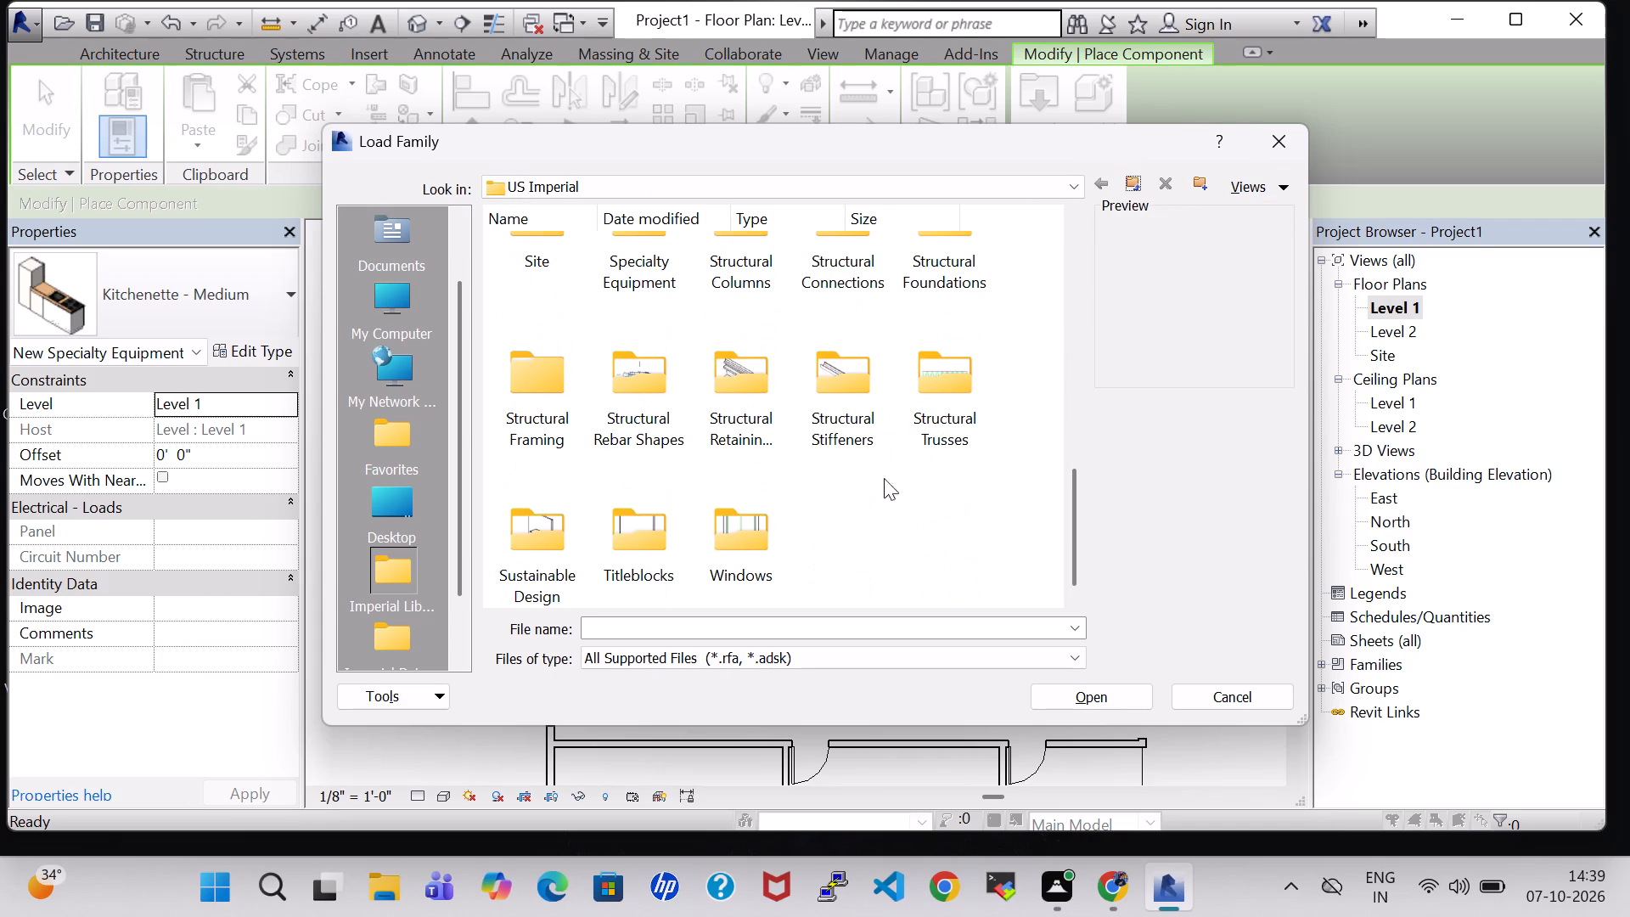
scroll(739, 424, "up", 1)
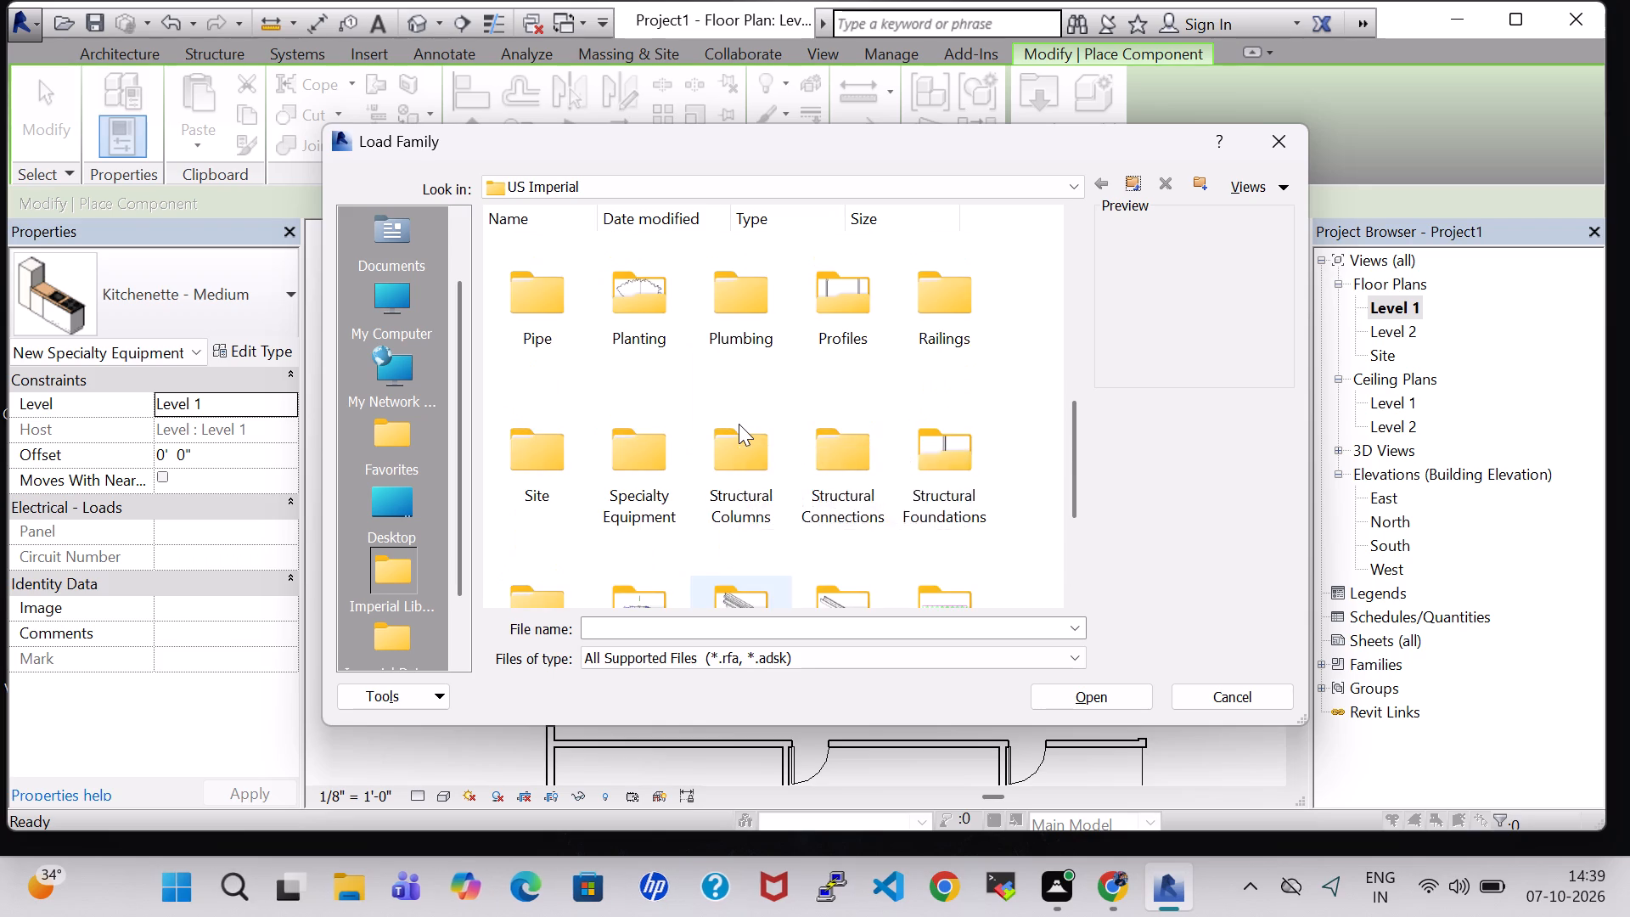
scroll(739, 424, "up", 1)
double_click(750, 531)
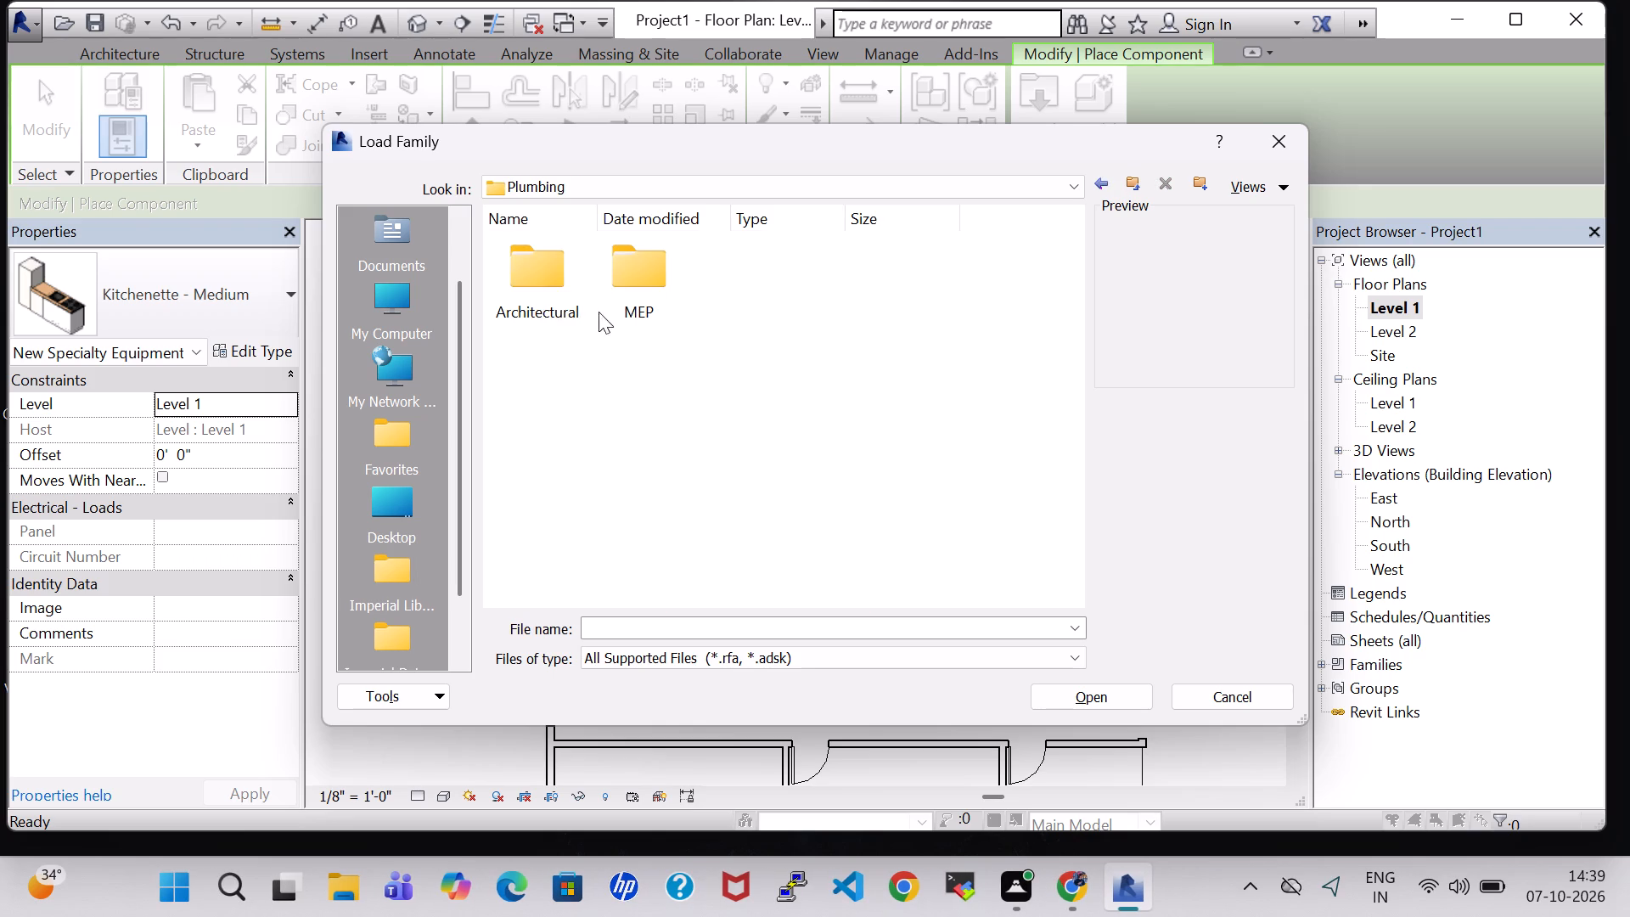
double_click(571, 293)
double_click(633, 293)
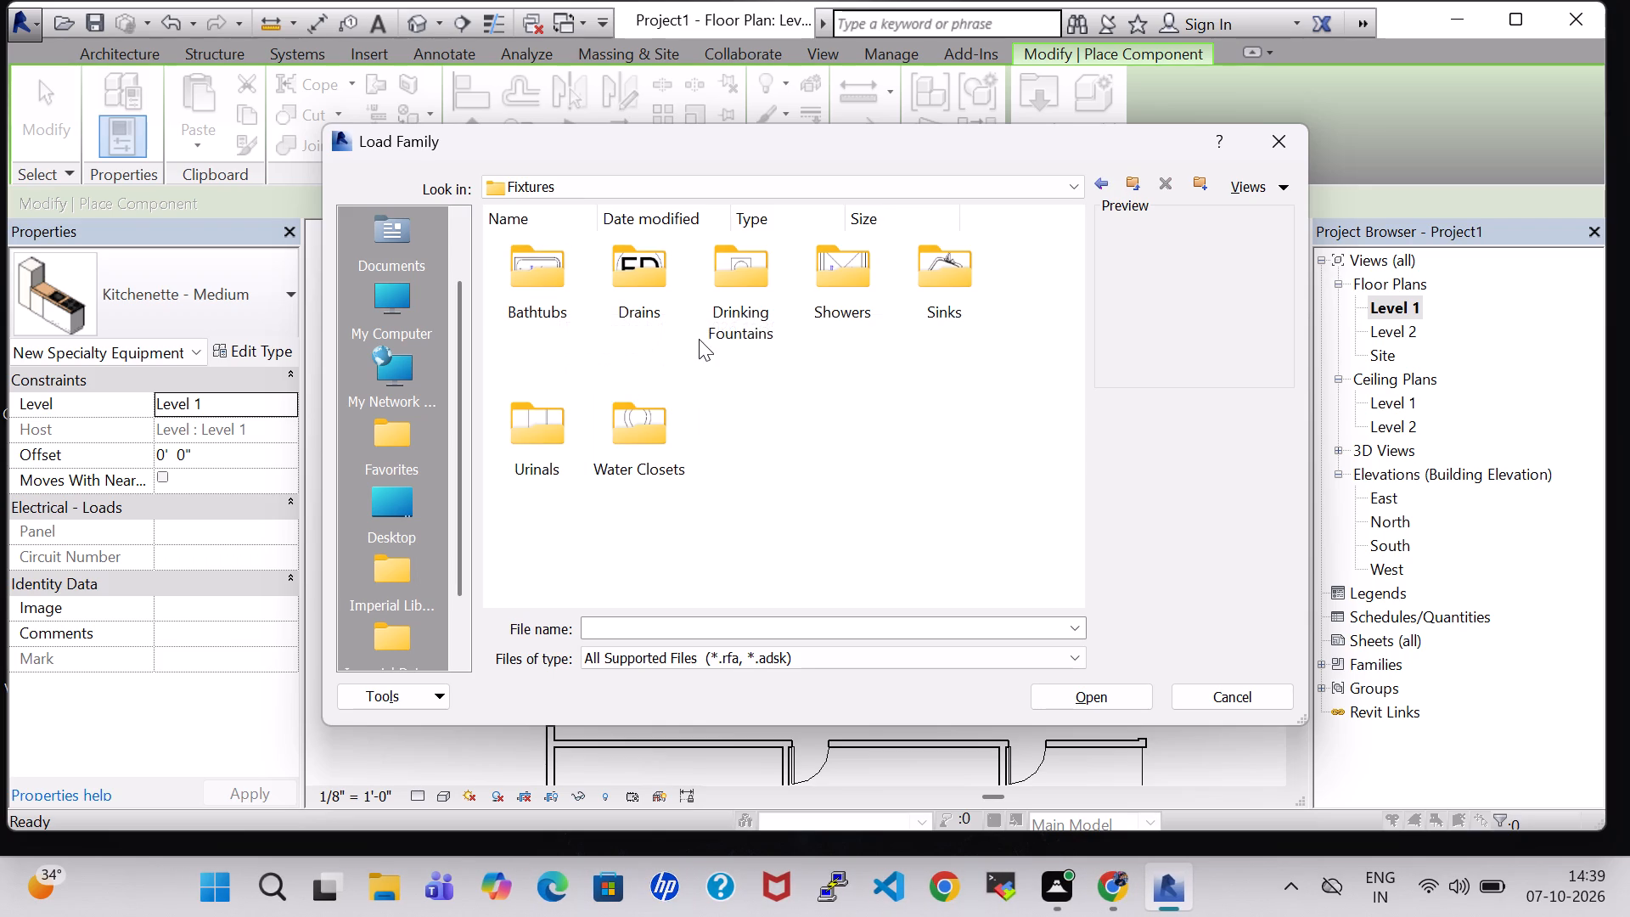
double_click(768, 314)
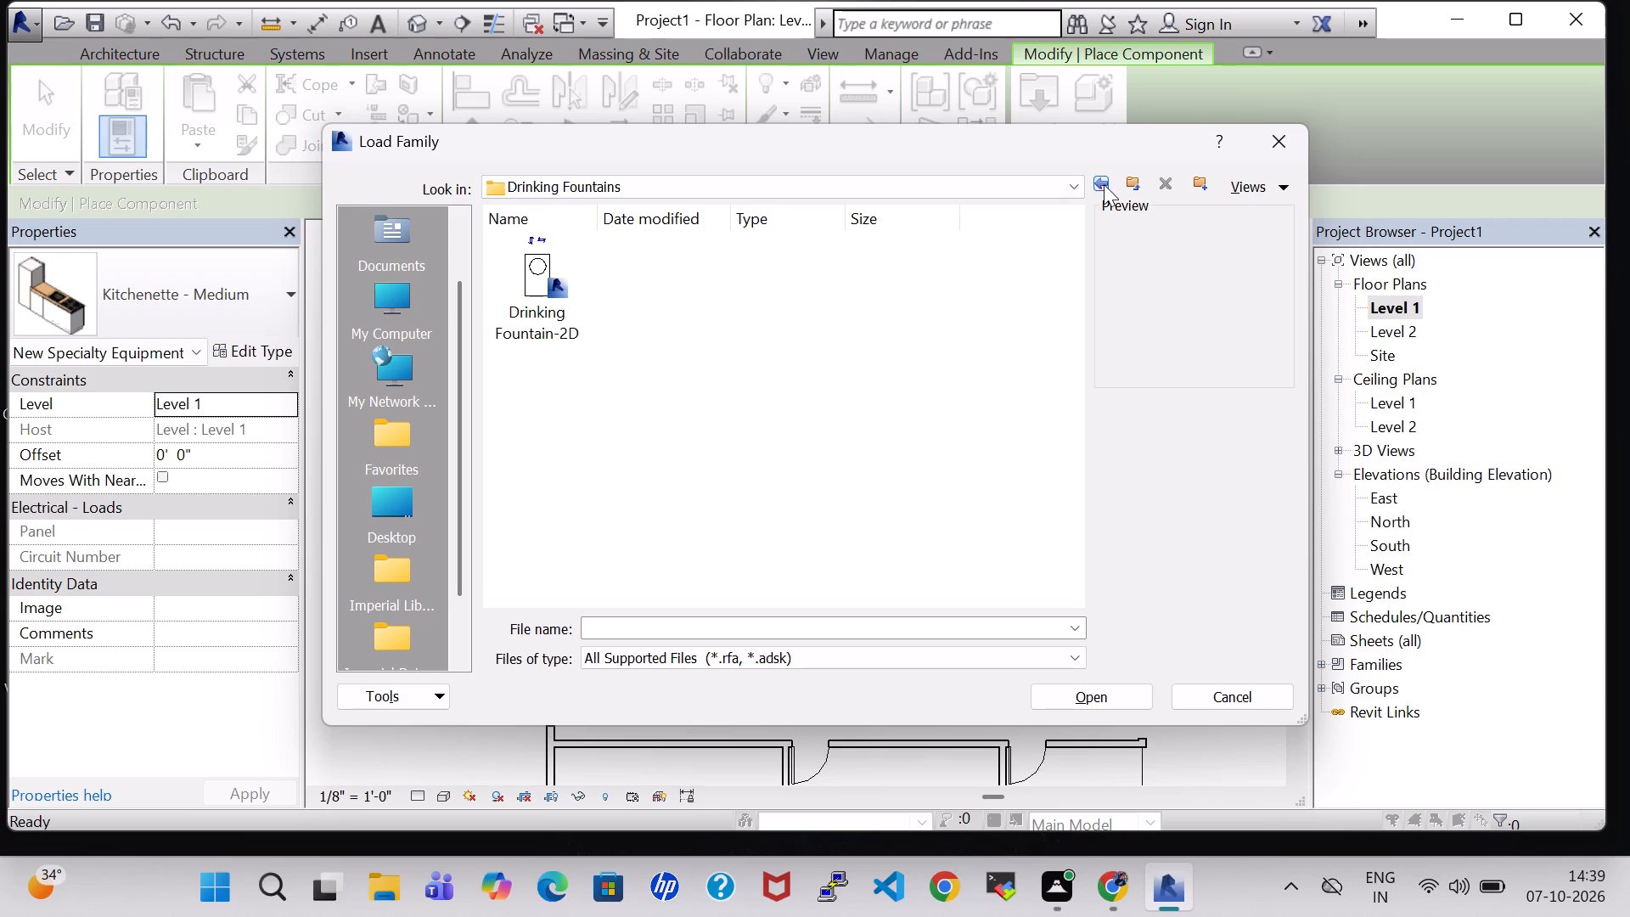
left_click(1099, 184)
double_click(829, 298)
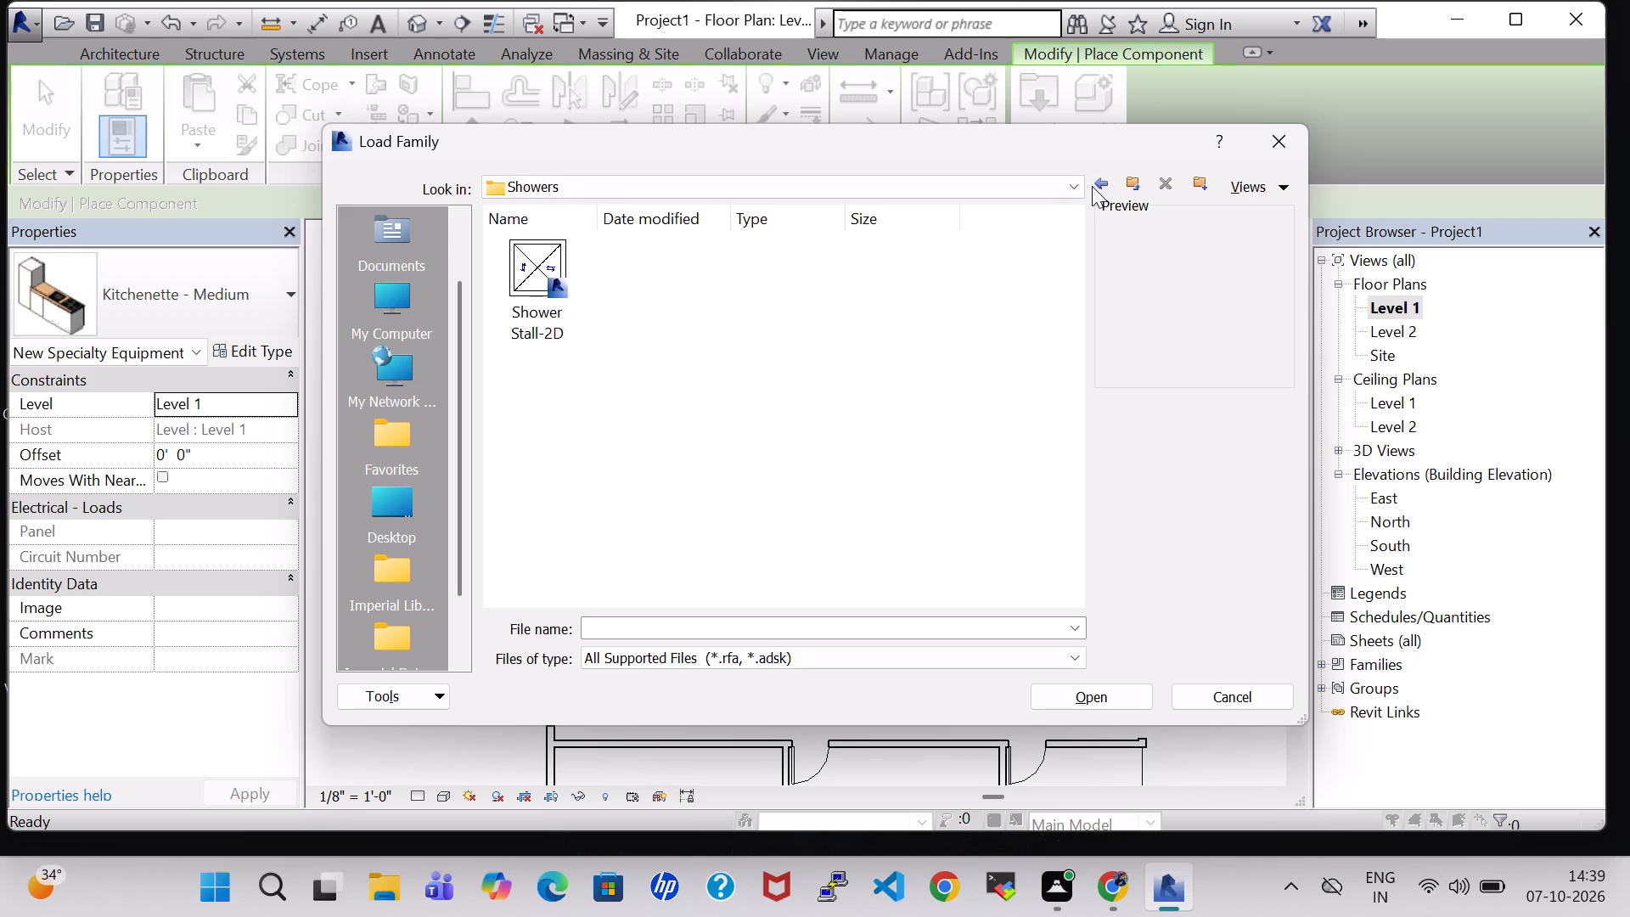
left_click(1092, 186)
left_click(1104, 183)
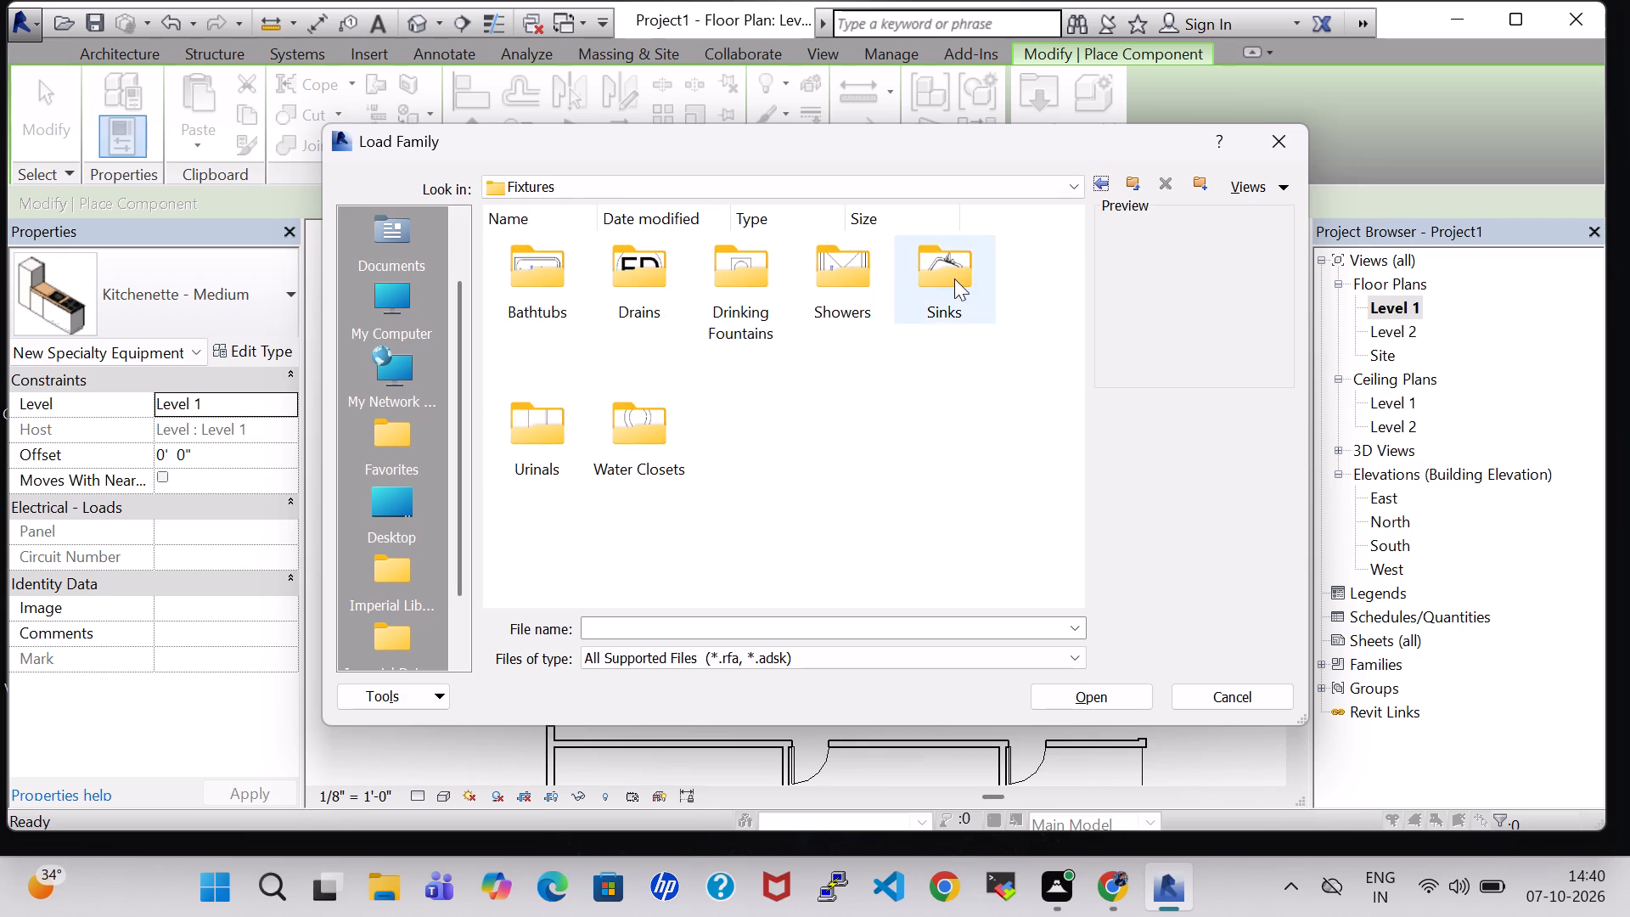
double_click(954, 278)
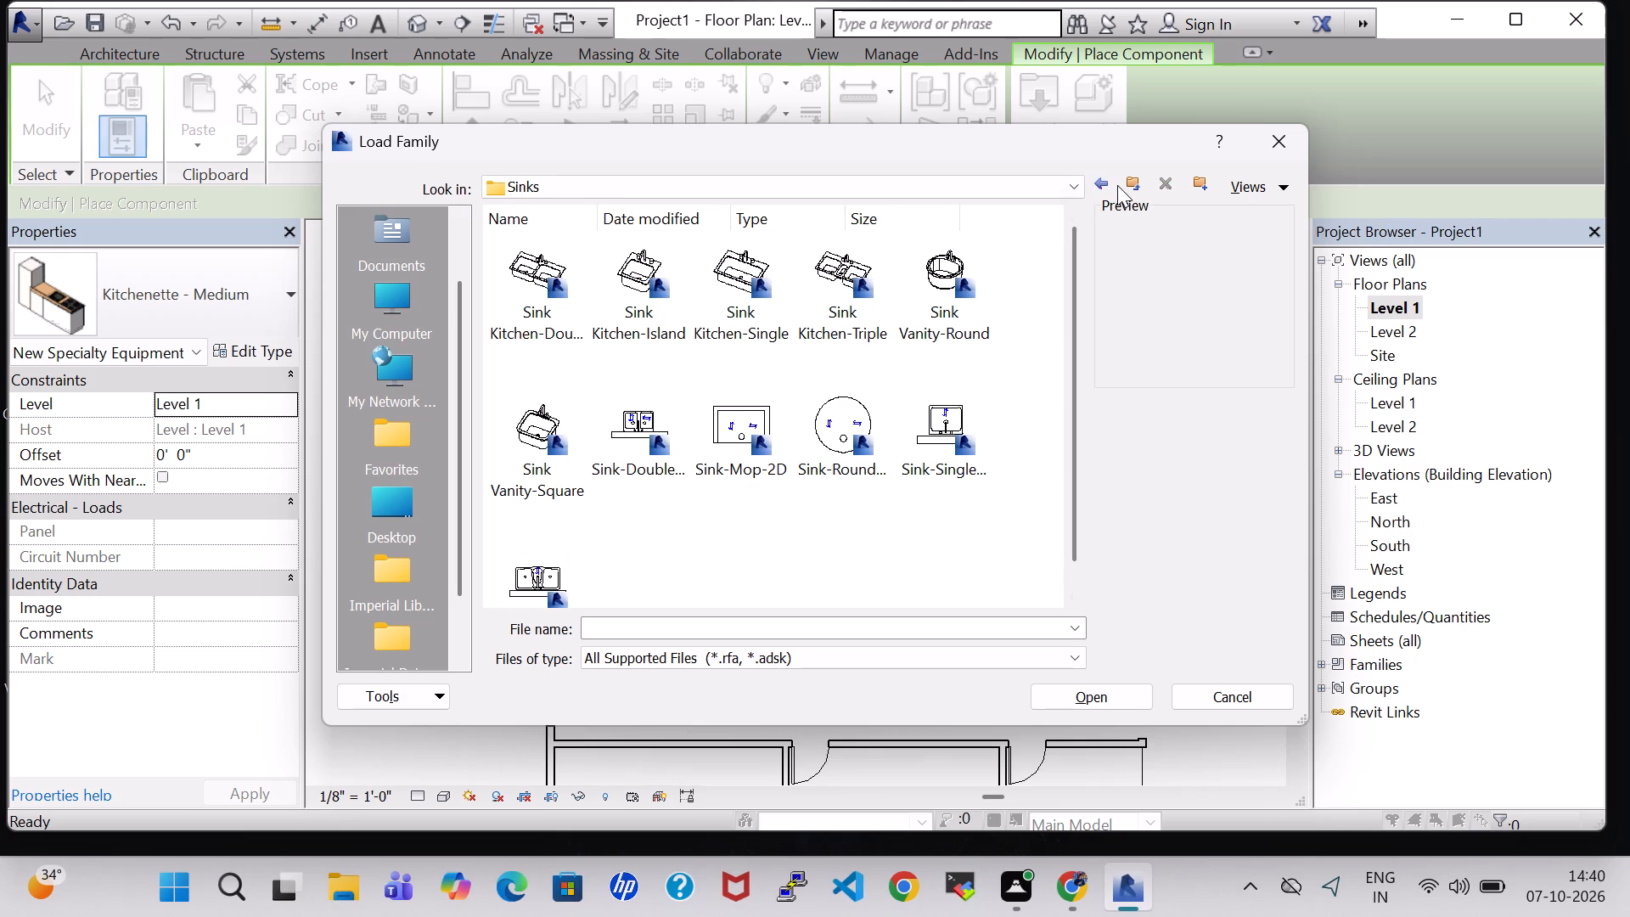
left_click(1099, 186)
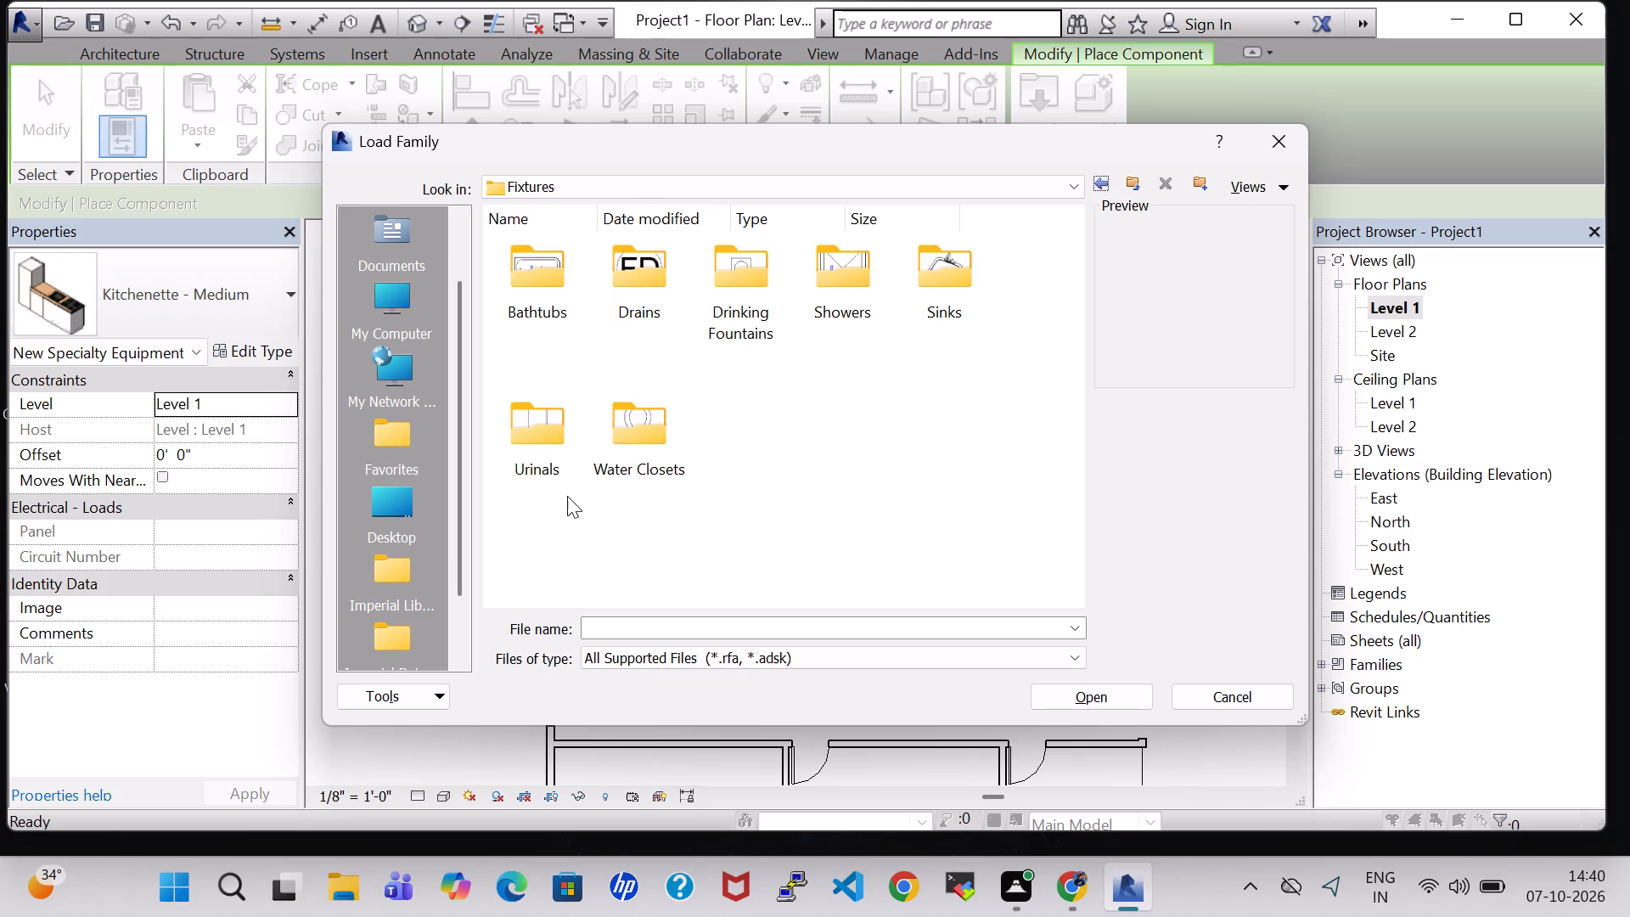
double_click(555, 468)
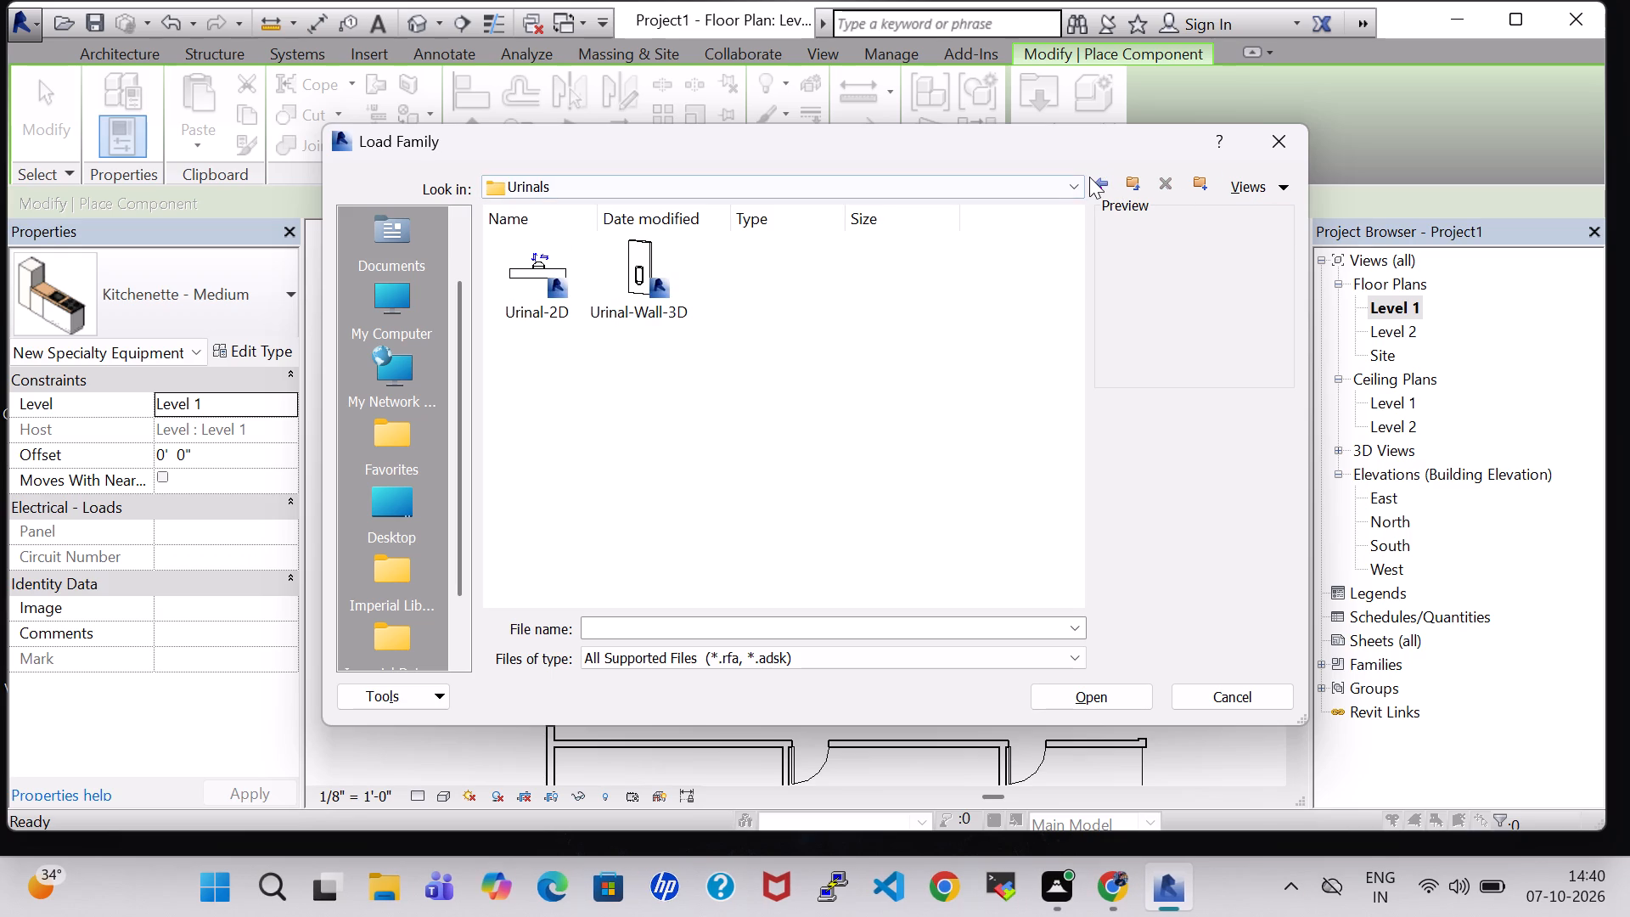
left_click(1099, 178)
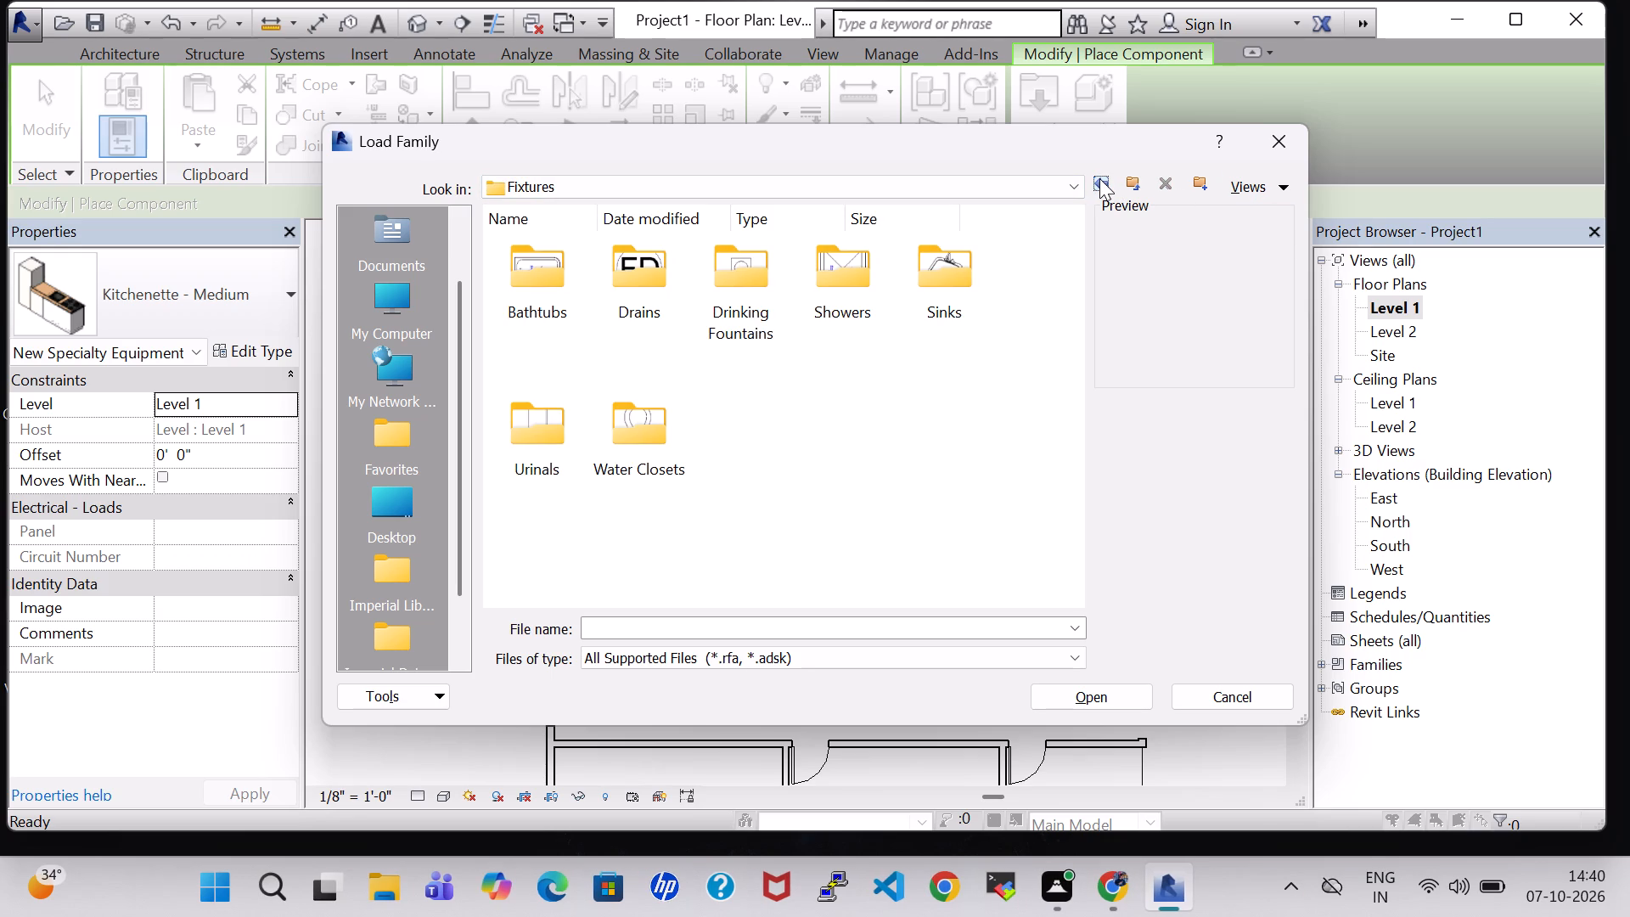
Check the Plumbing Equipment, Curtain Wall Panels and Detail Items library folders for a suitable family.
left_click(1099, 178)
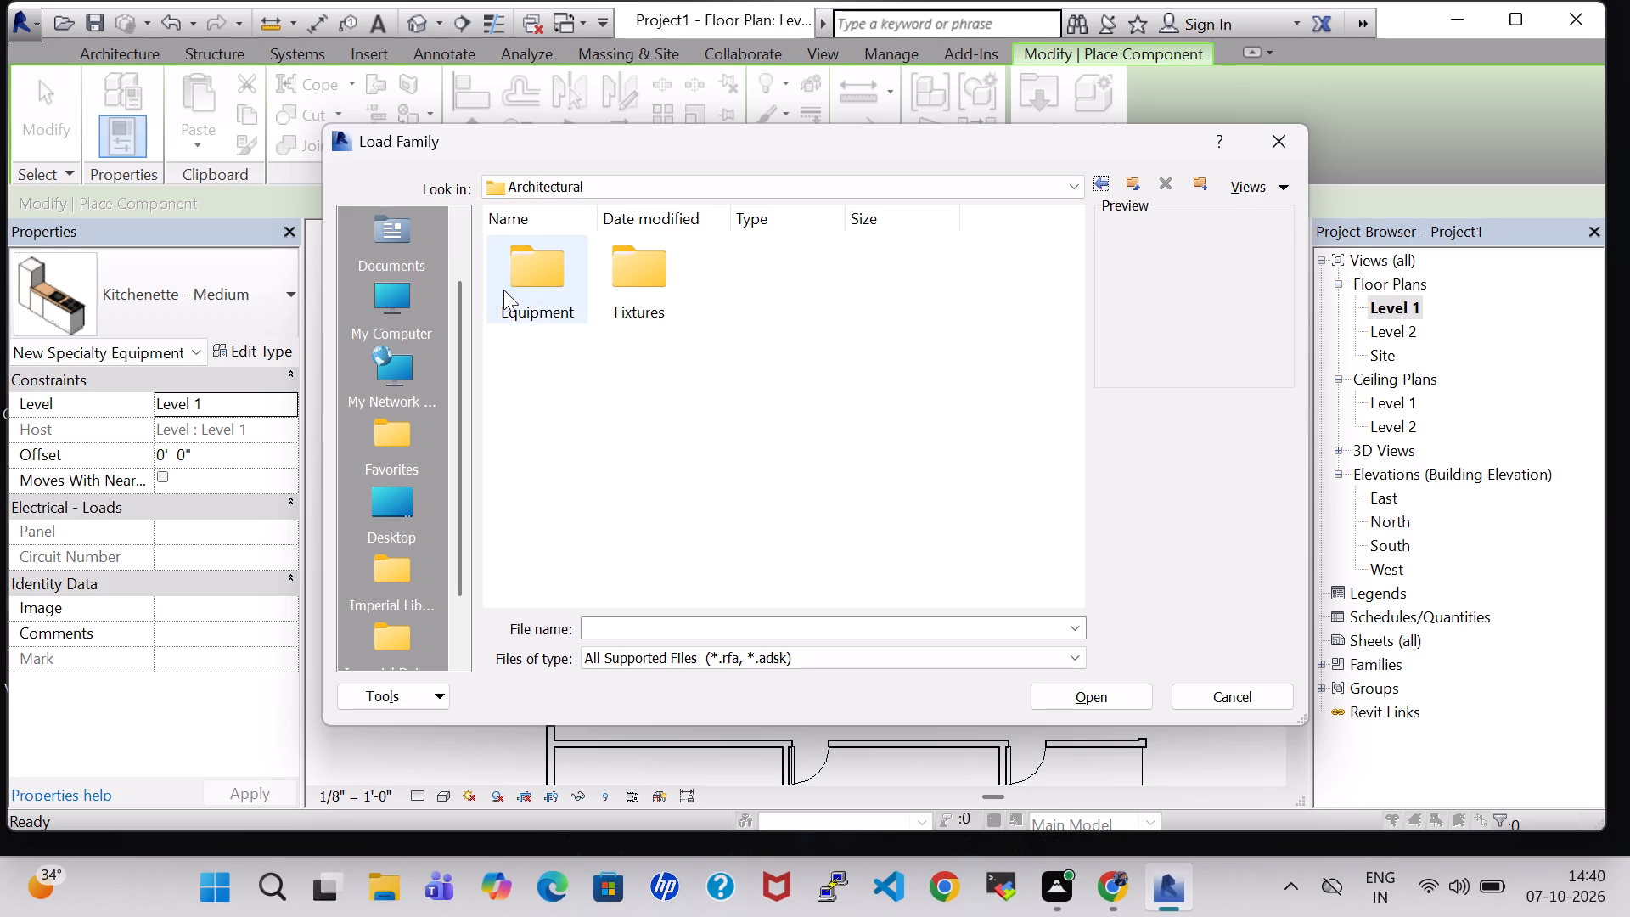
double_click(527, 290)
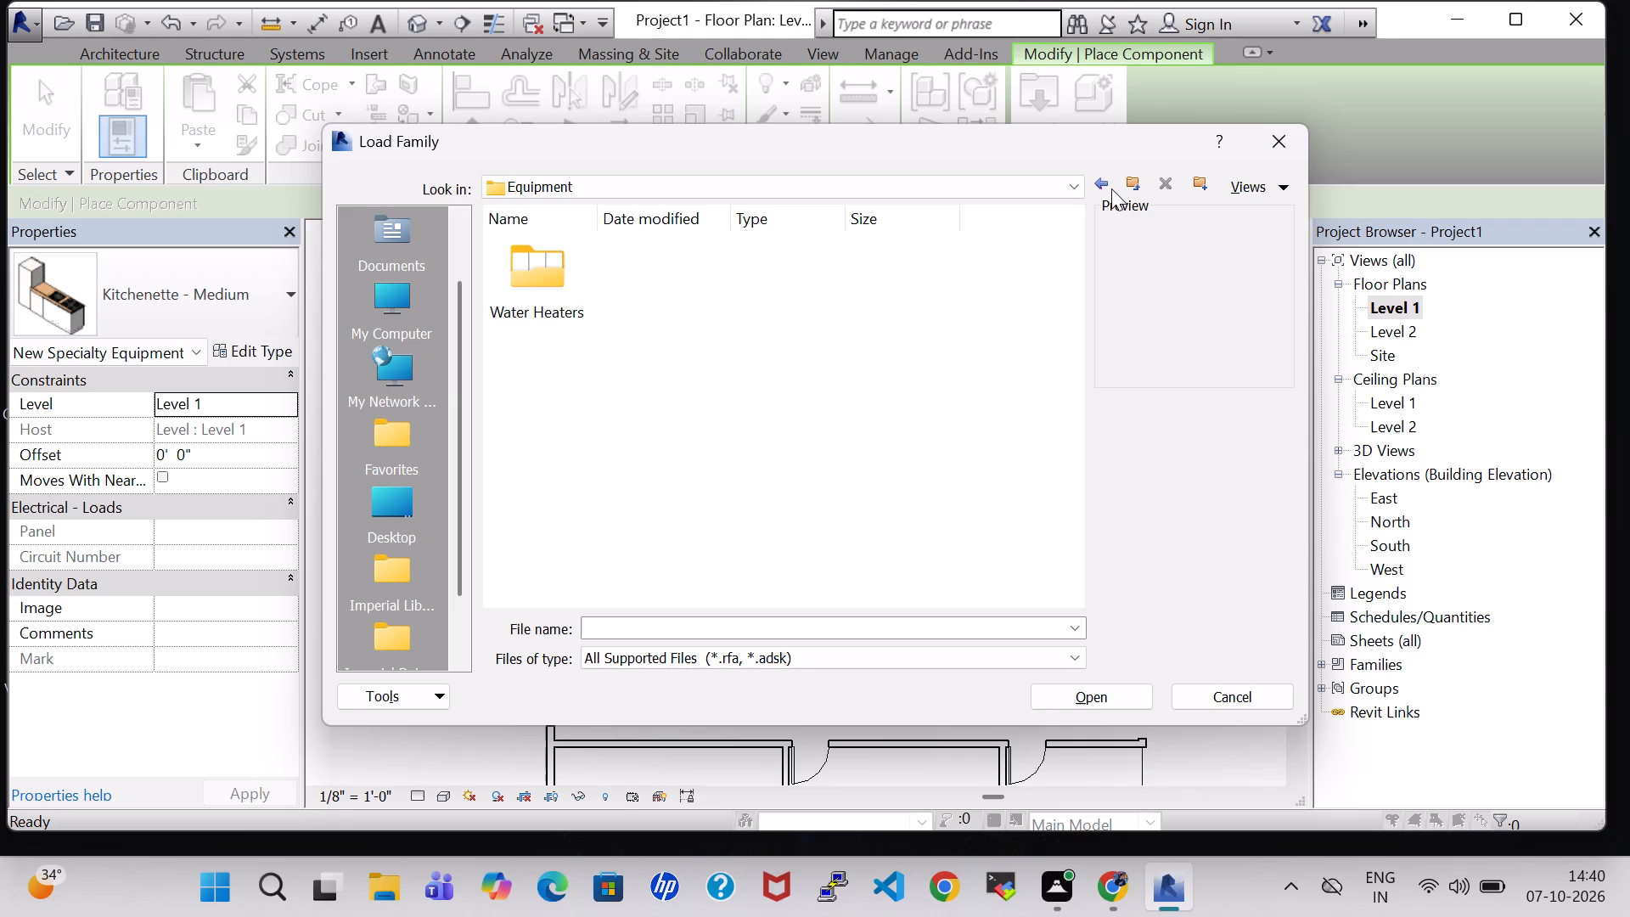
left_click(1105, 185)
left_click(1105, 185)
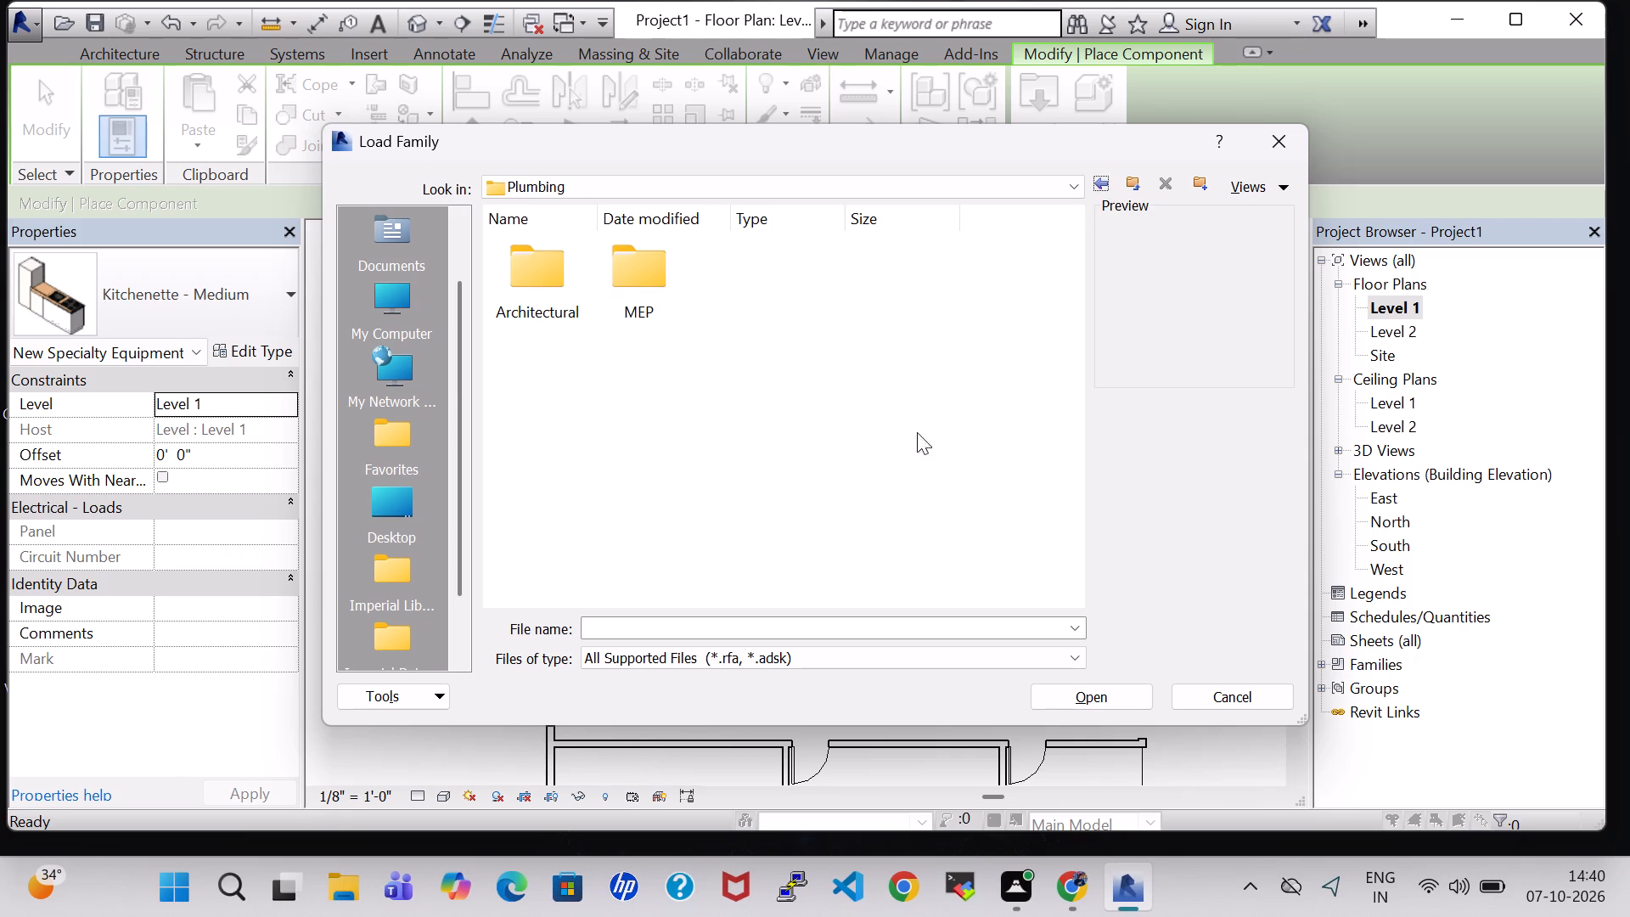
left_click(1093, 177)
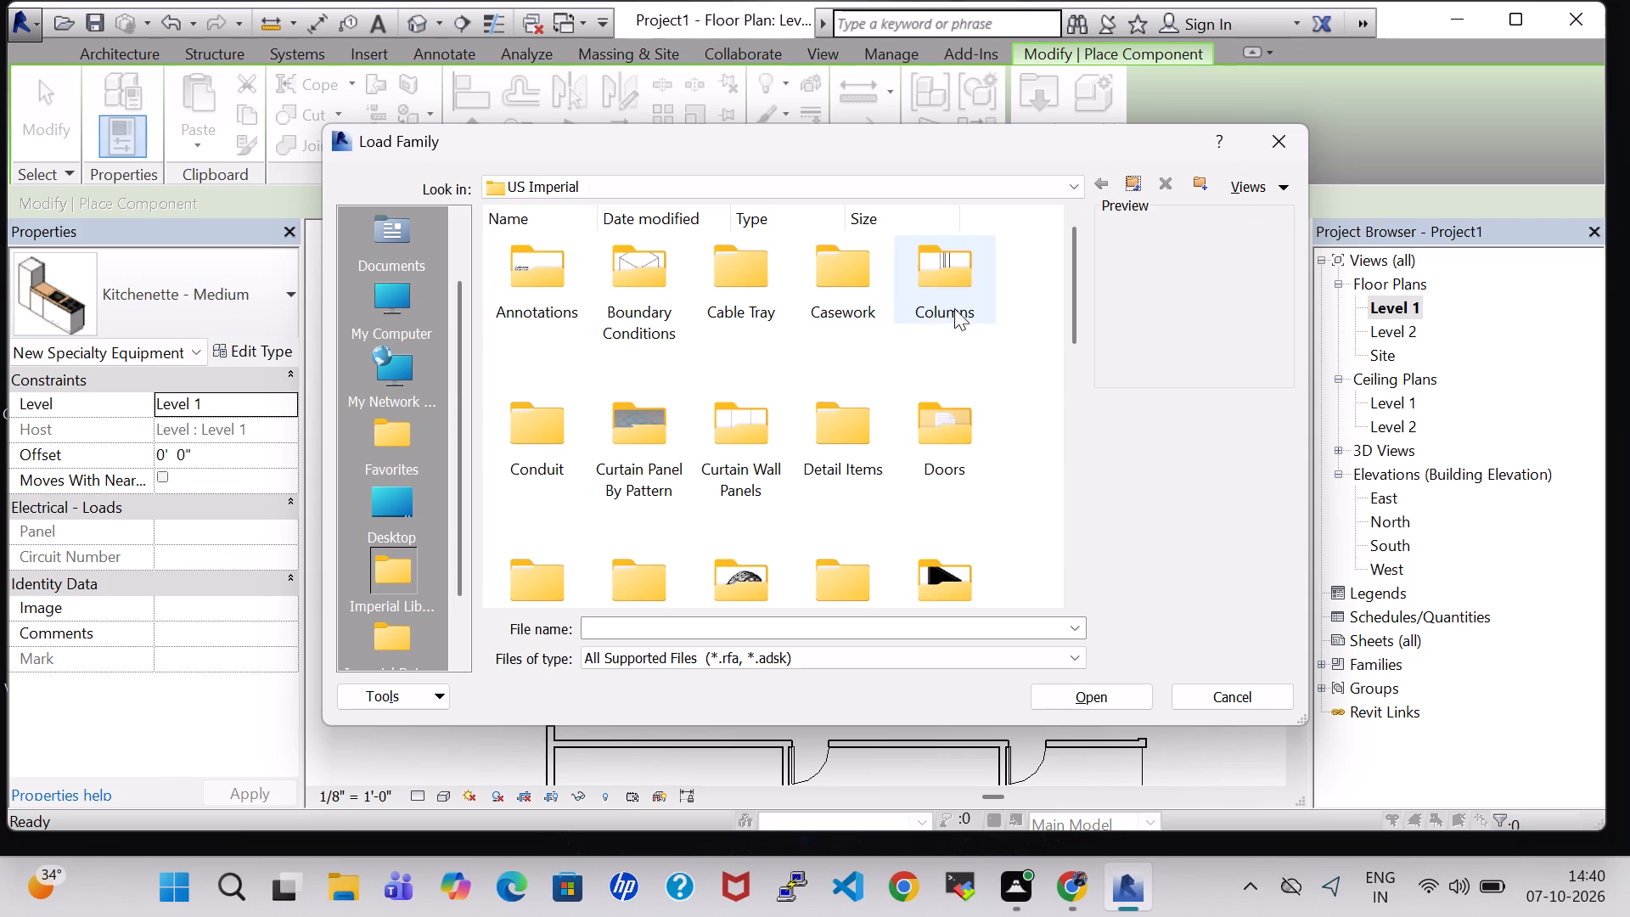
double_click(735, 451)
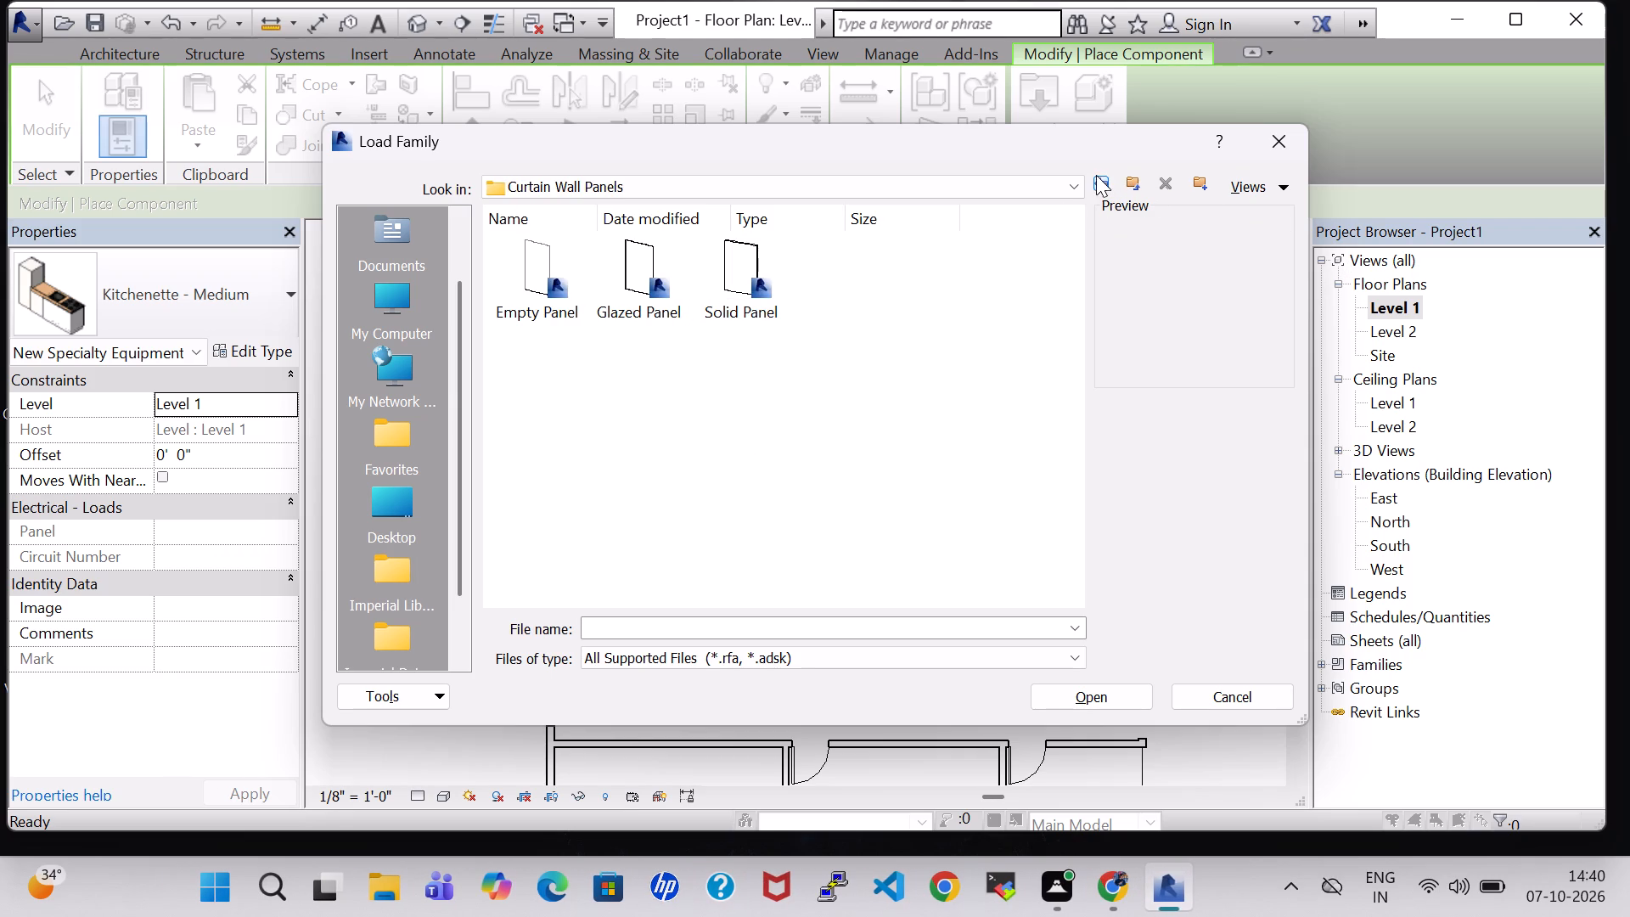
left_click(1096, 175)
double_click(830, 433)
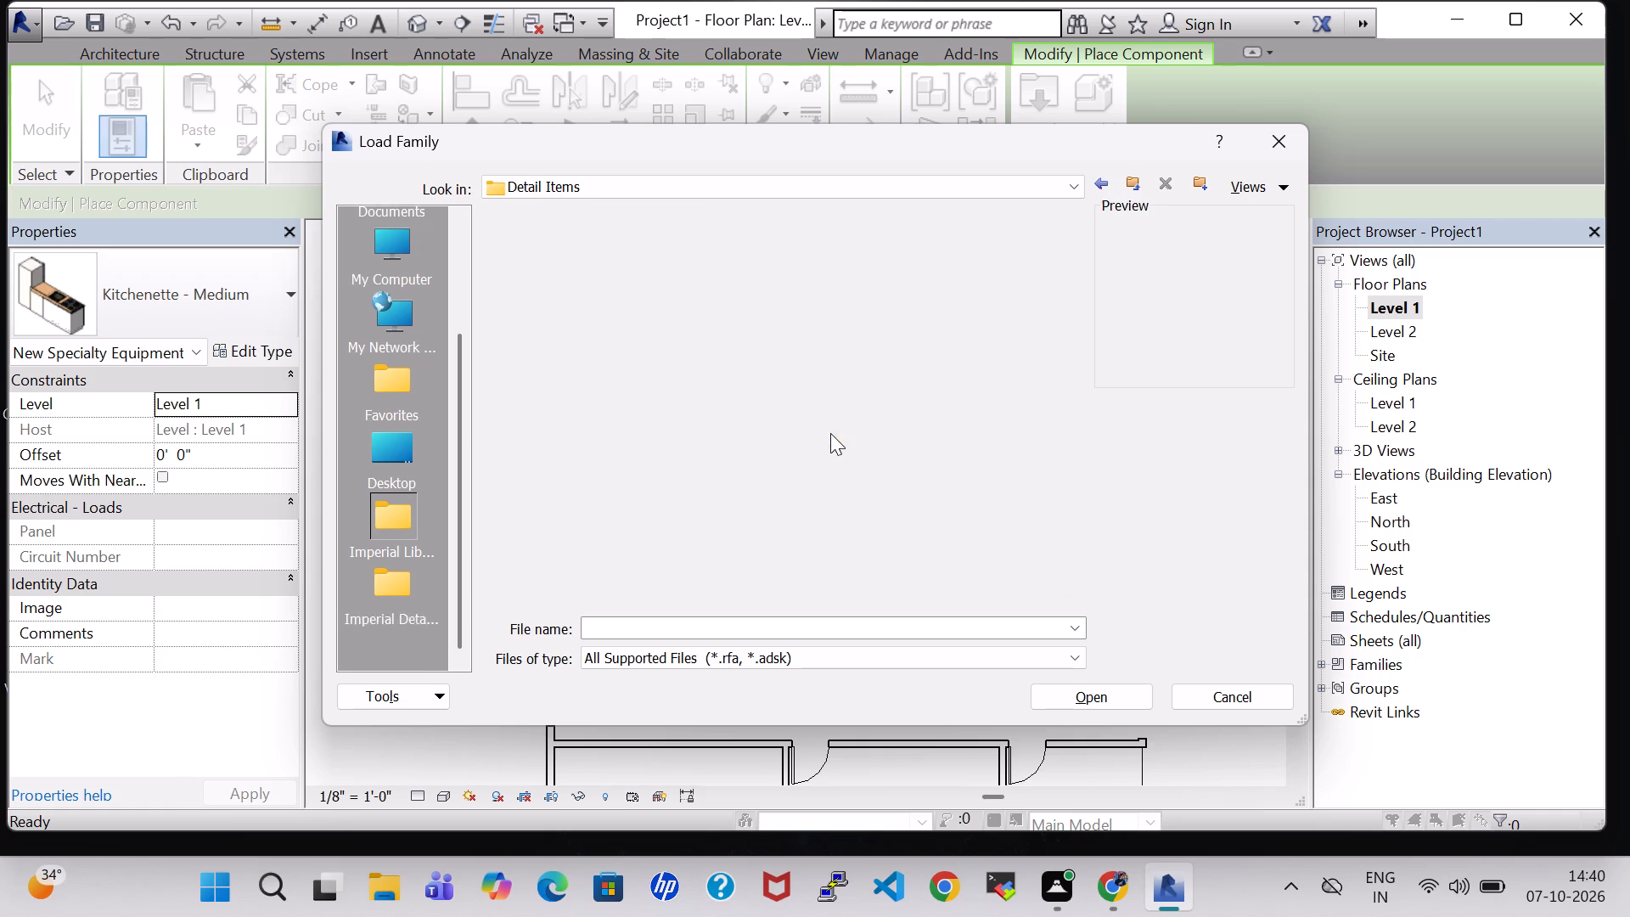
left_click(1103, 177)
Load the Work Station Cubicle family from the Furniture System library folder.
scroll(951, 436, "down", 1)
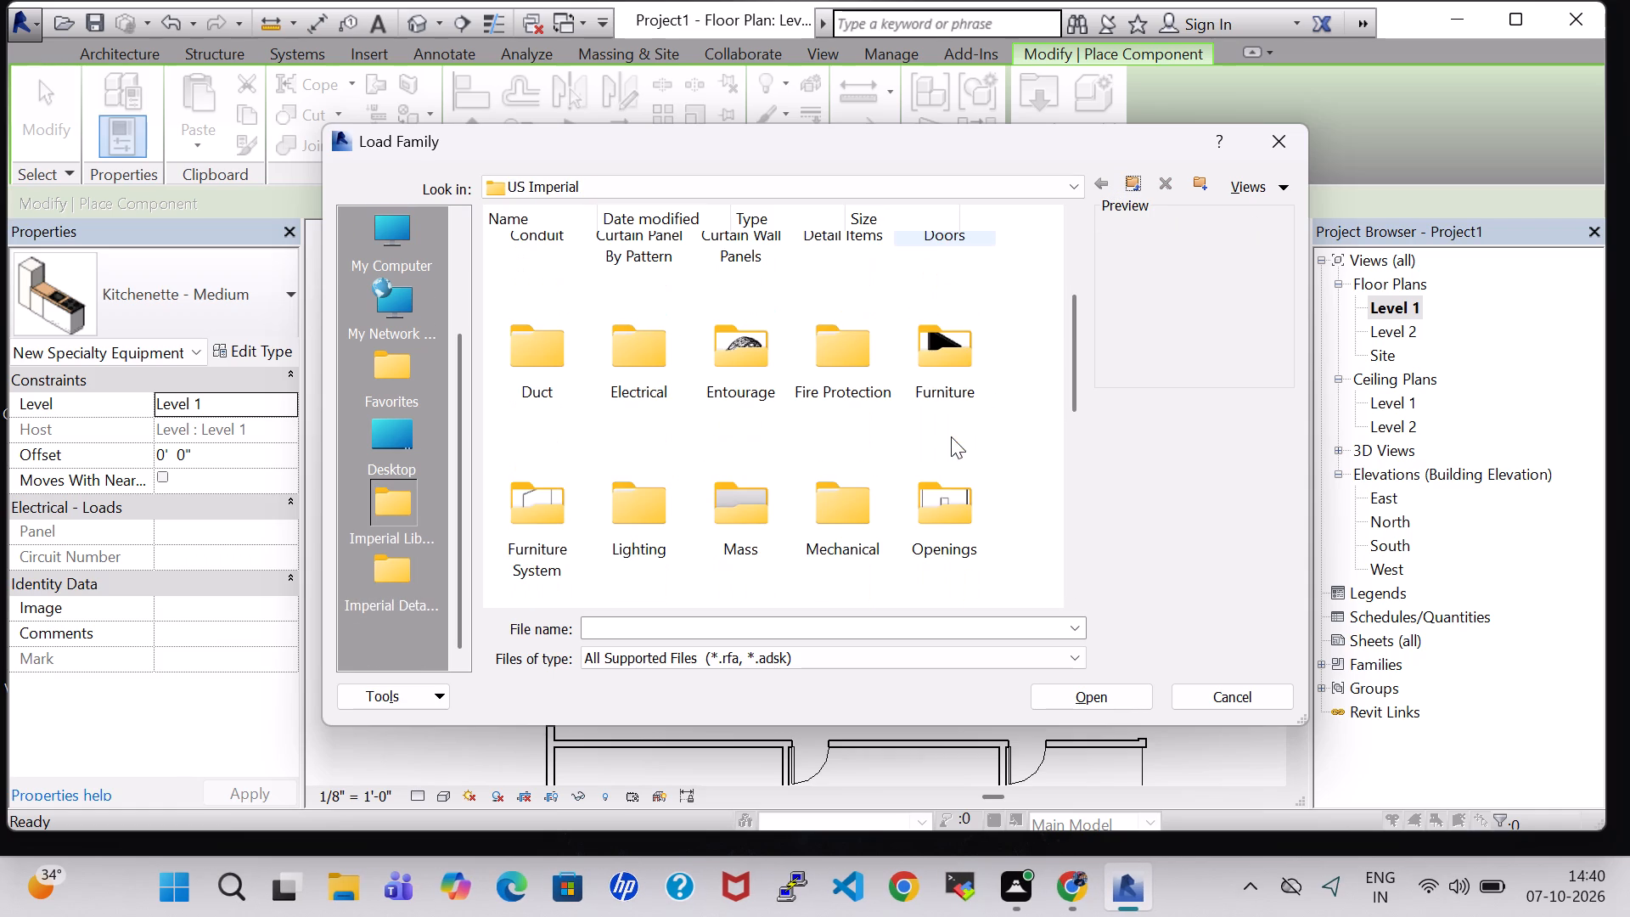
double_click(525, 535)
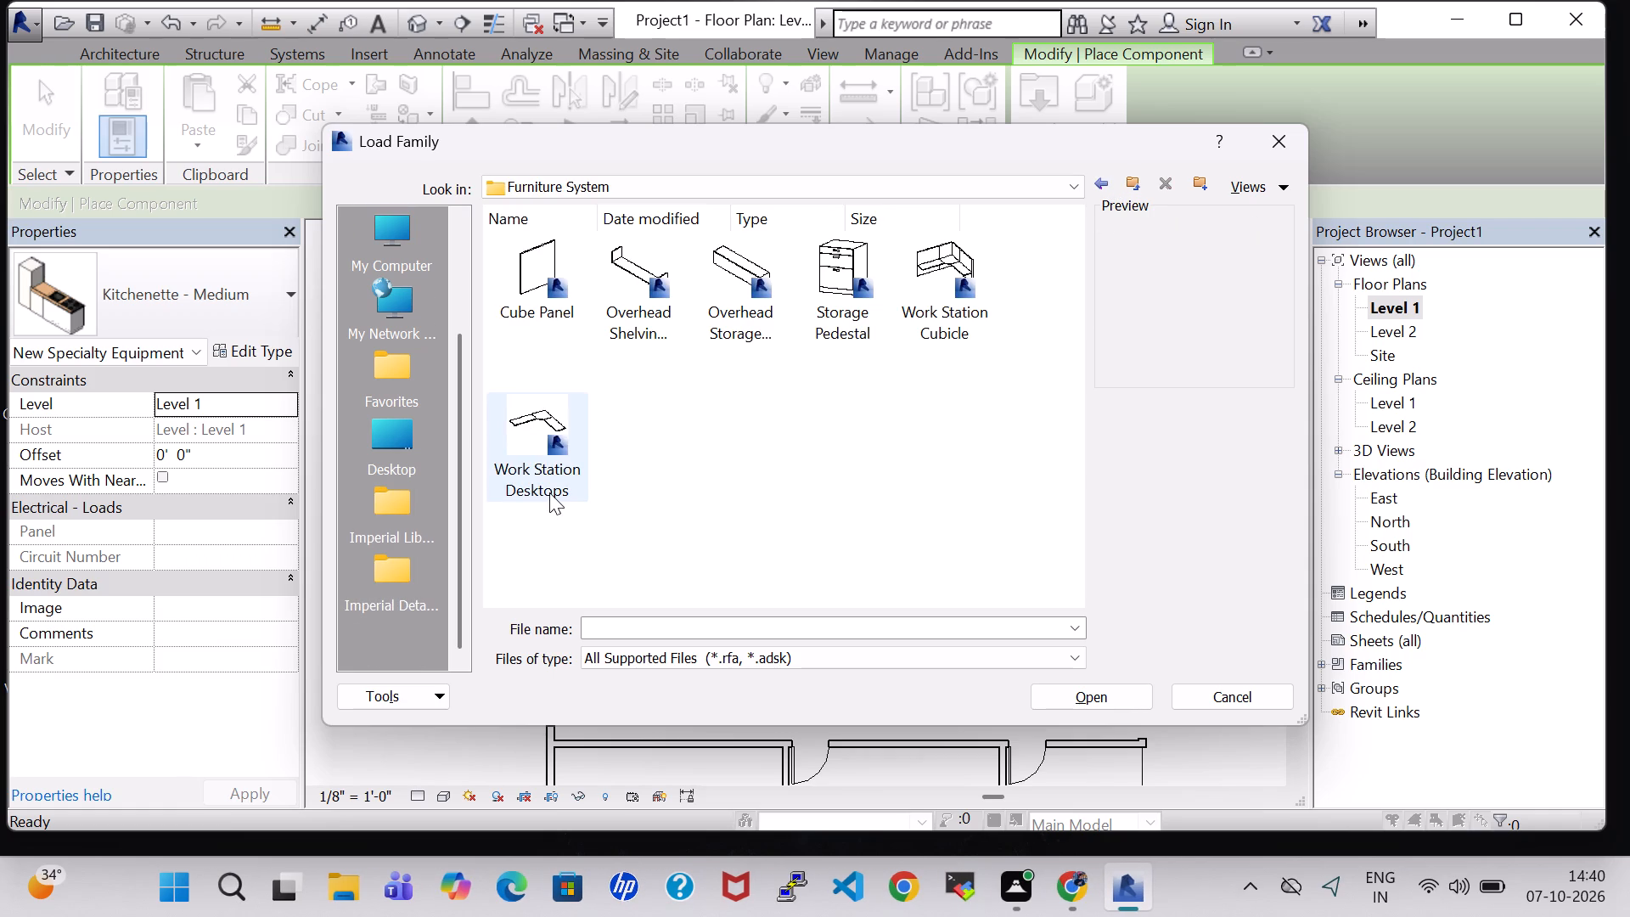
left_click(952, 270)
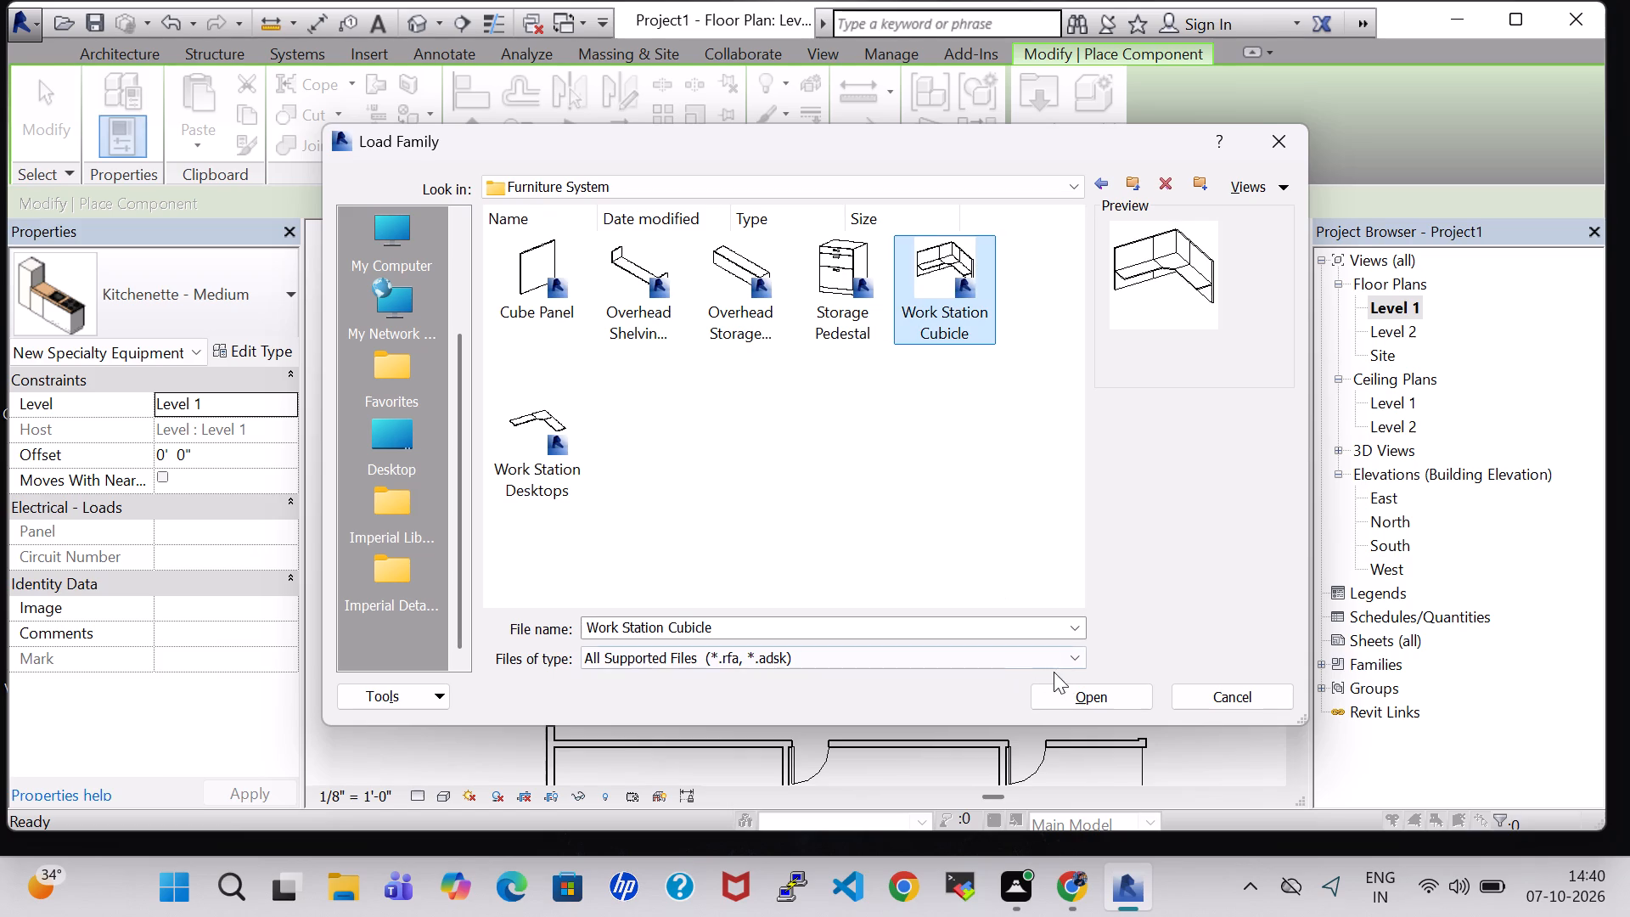
left_click(1093, 700)
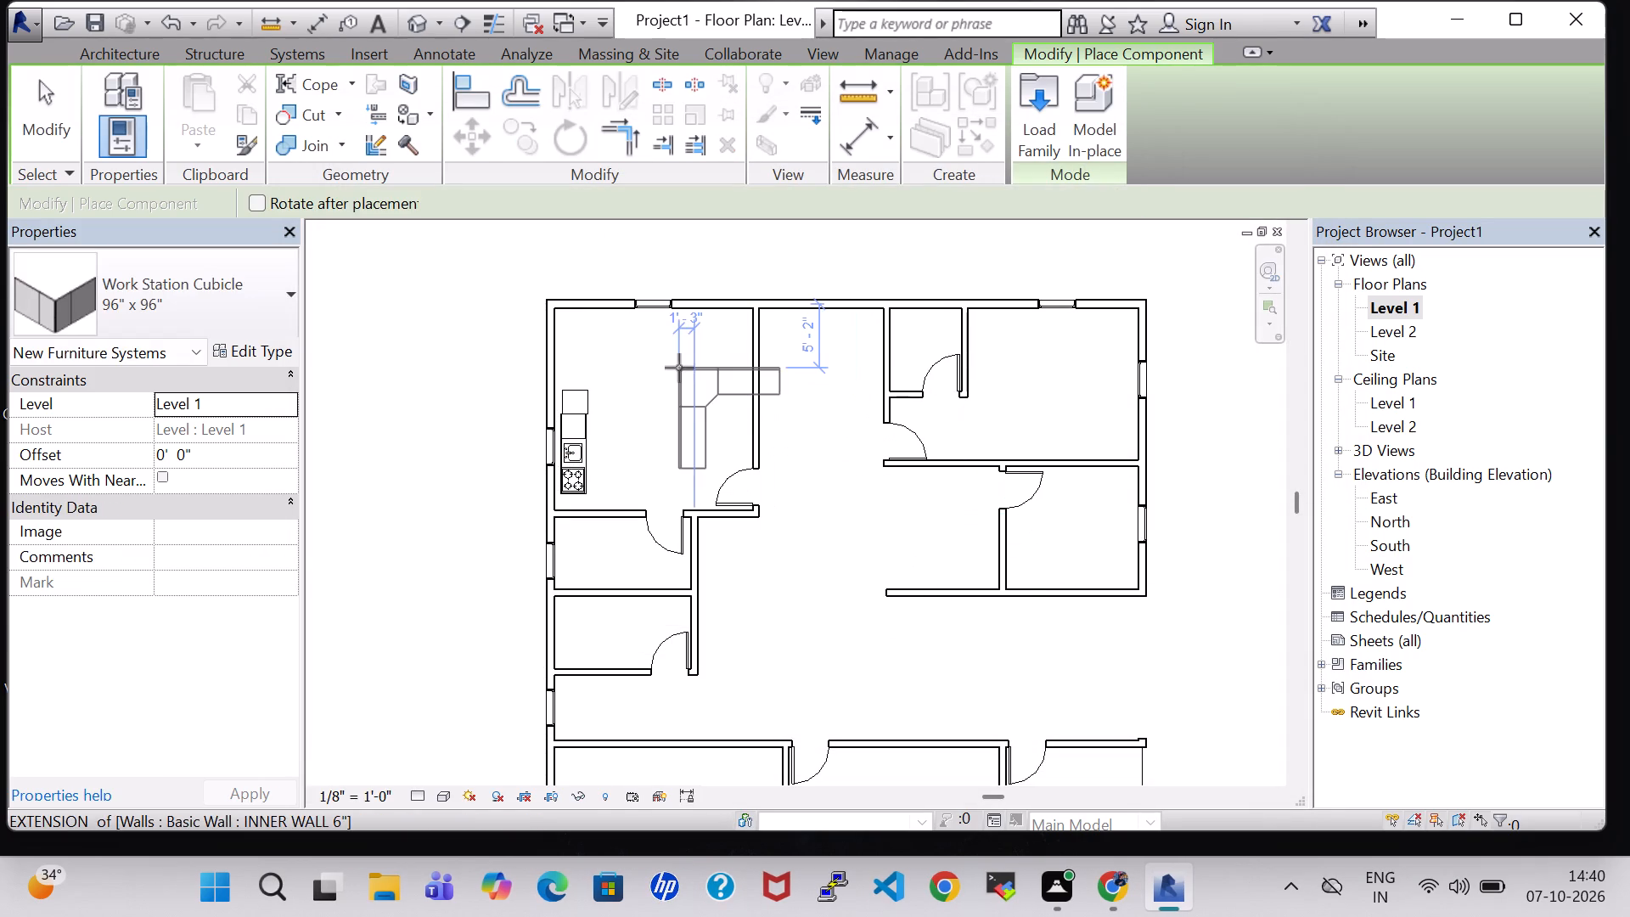
Rotate the 96" x 96" Work Station Cubicle and place it in the kitchen's upper right corner, against the outer wall and inner partition.
key("space")
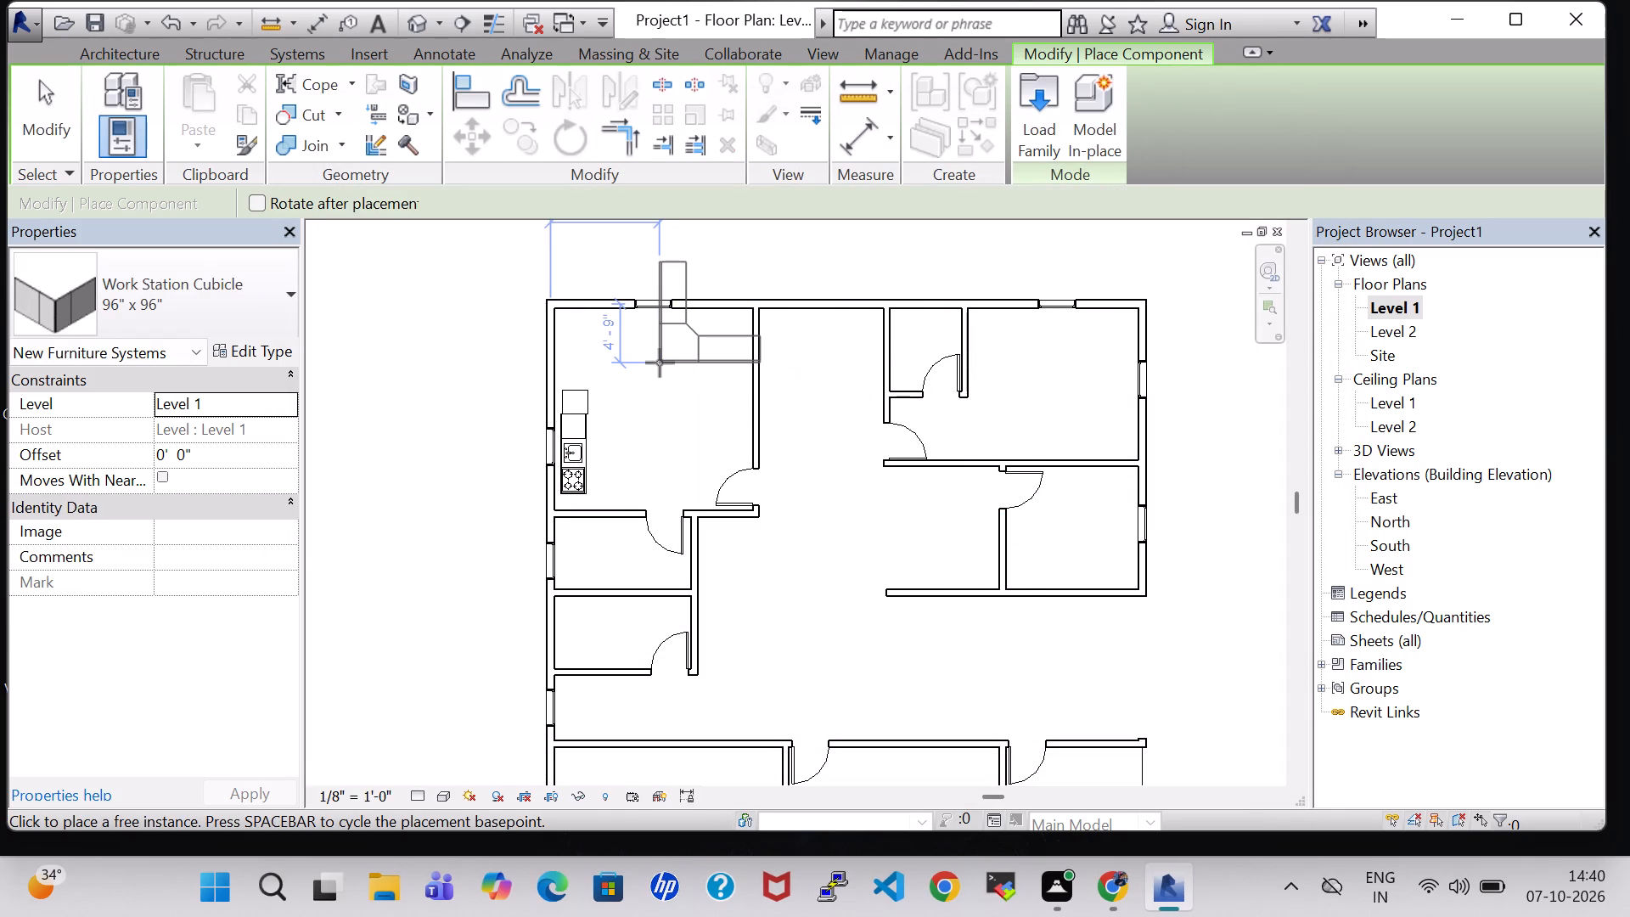
key("space")
key("space")
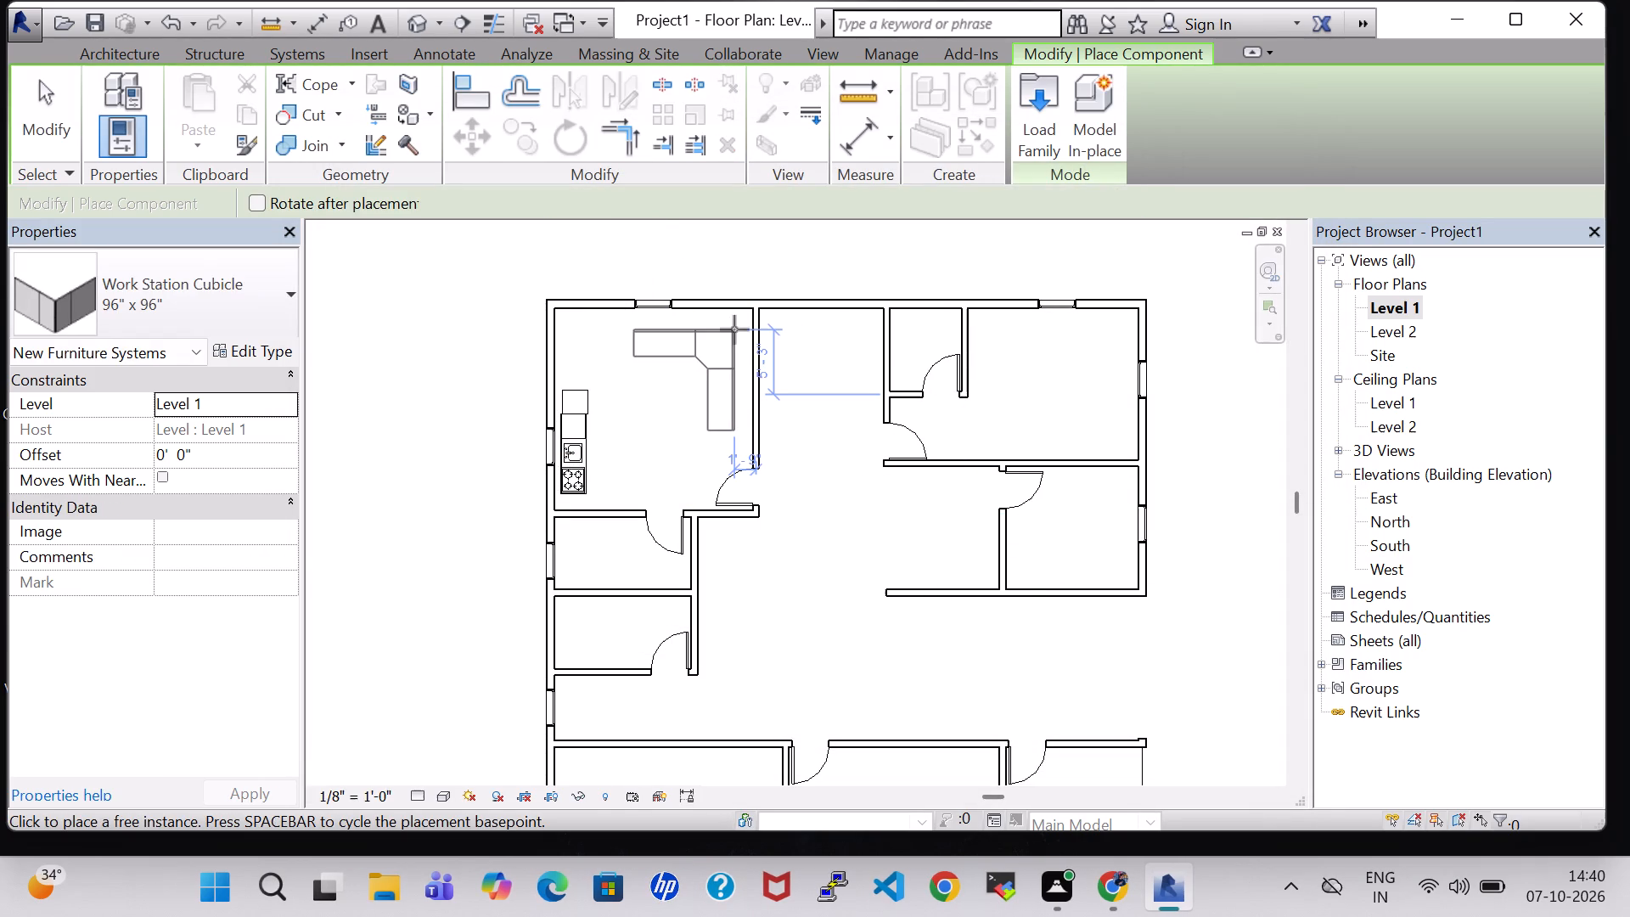
scroll(764, 322, "up", 2)
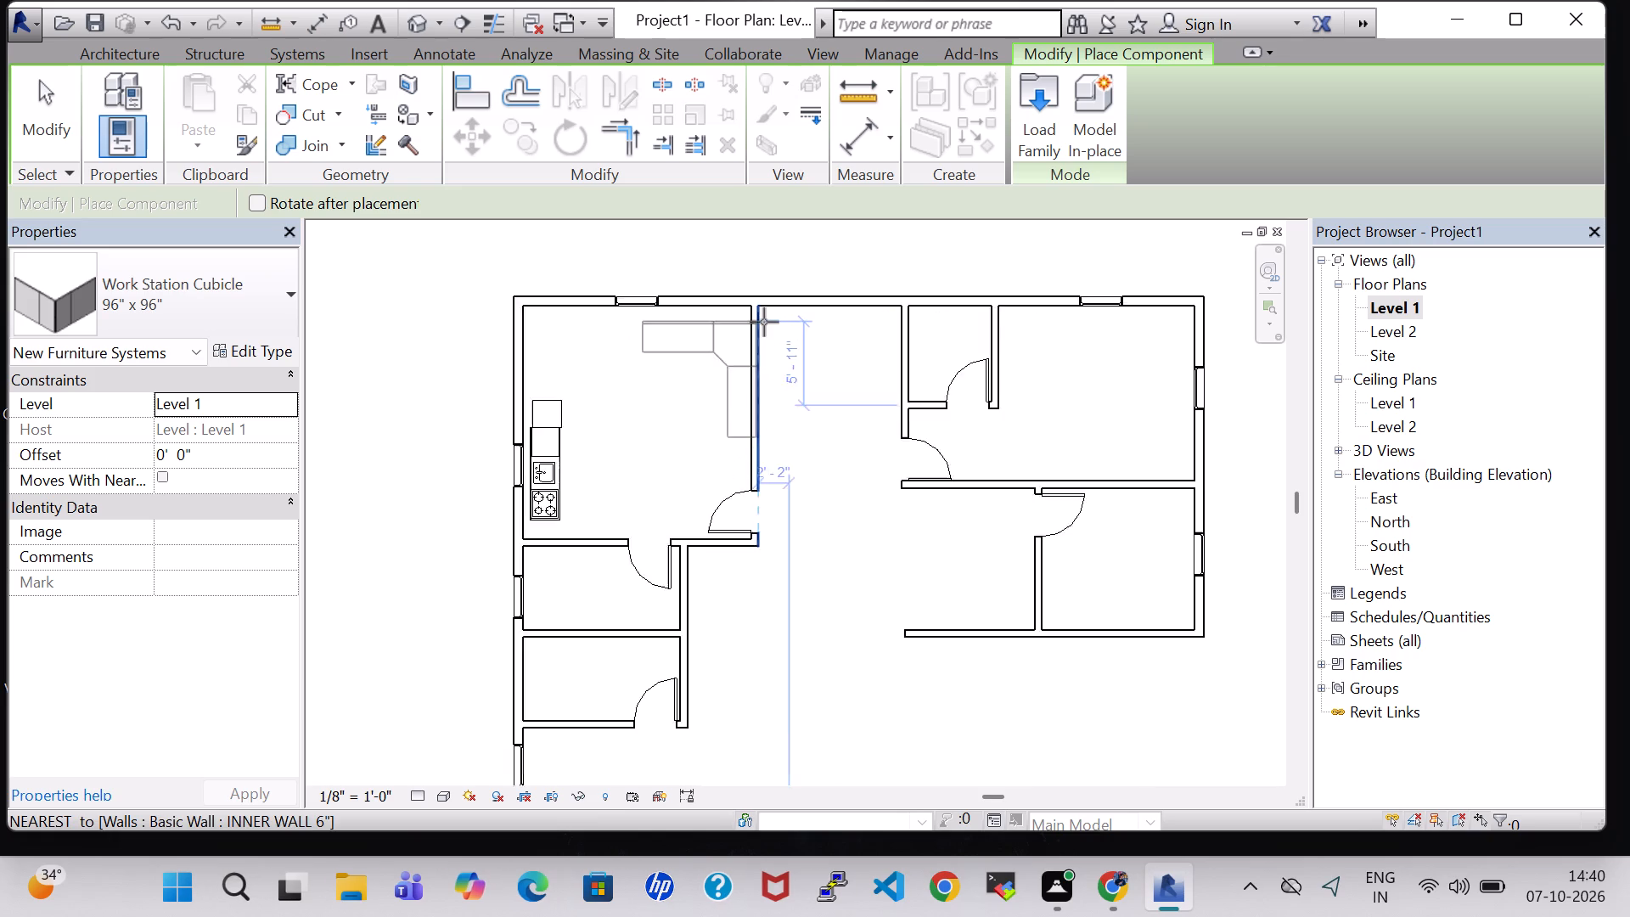
scroll(764, 322, "up", 3)
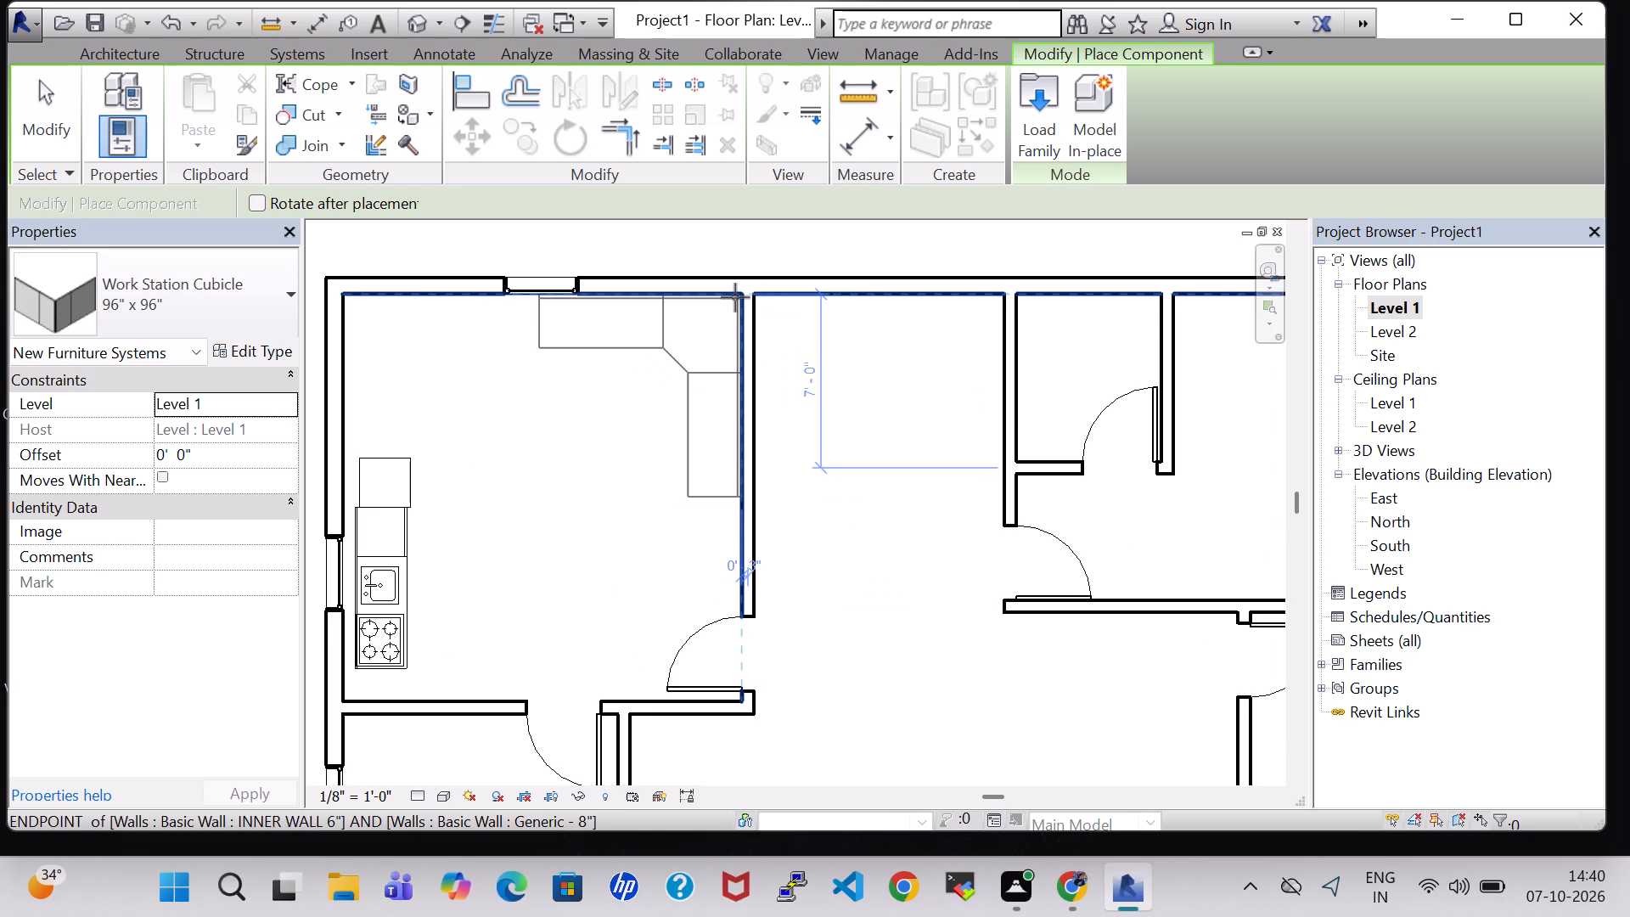
left_click(735, 297)
key("Escape")
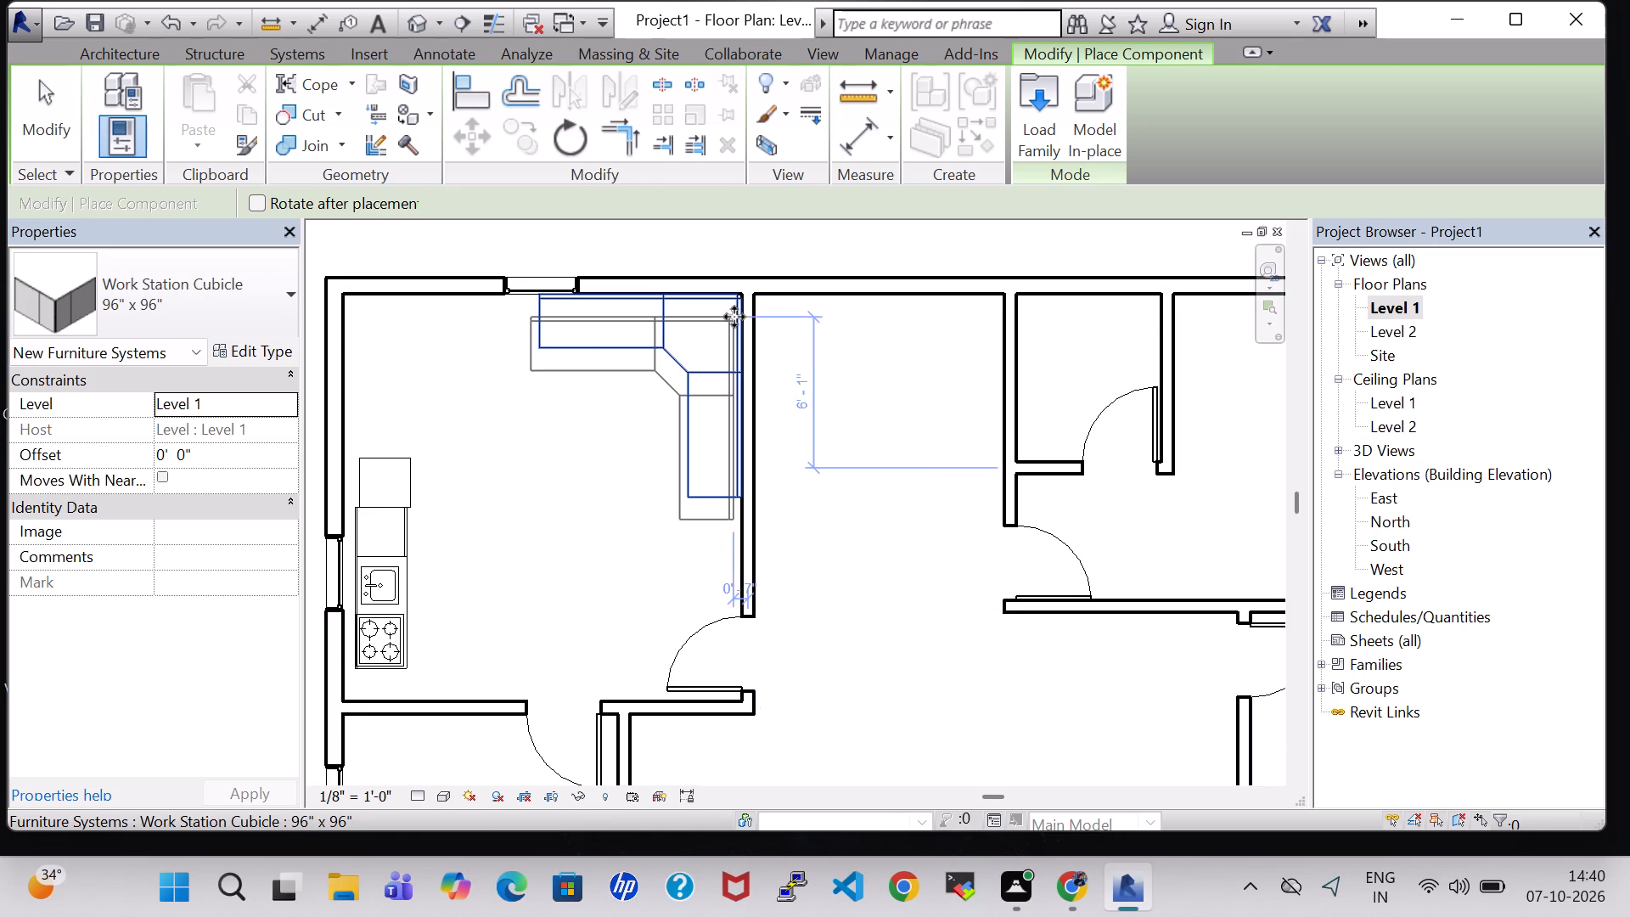
key("Escape")
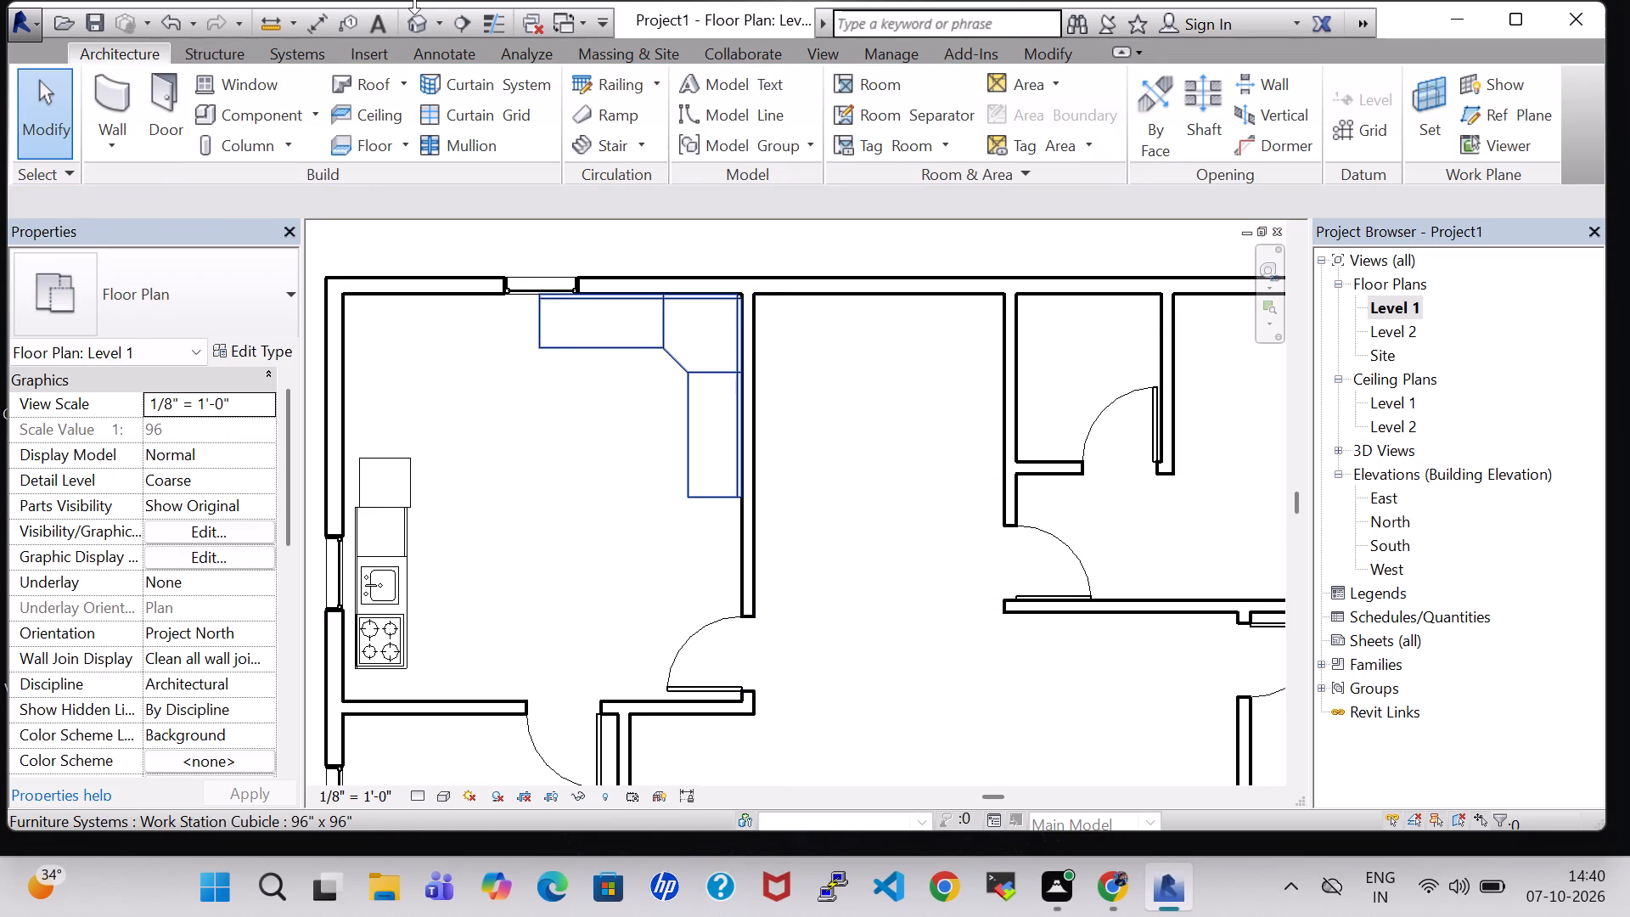
Inspect the cubicle's placement in the kitchen in the 3D view.
left_click(426, 31)
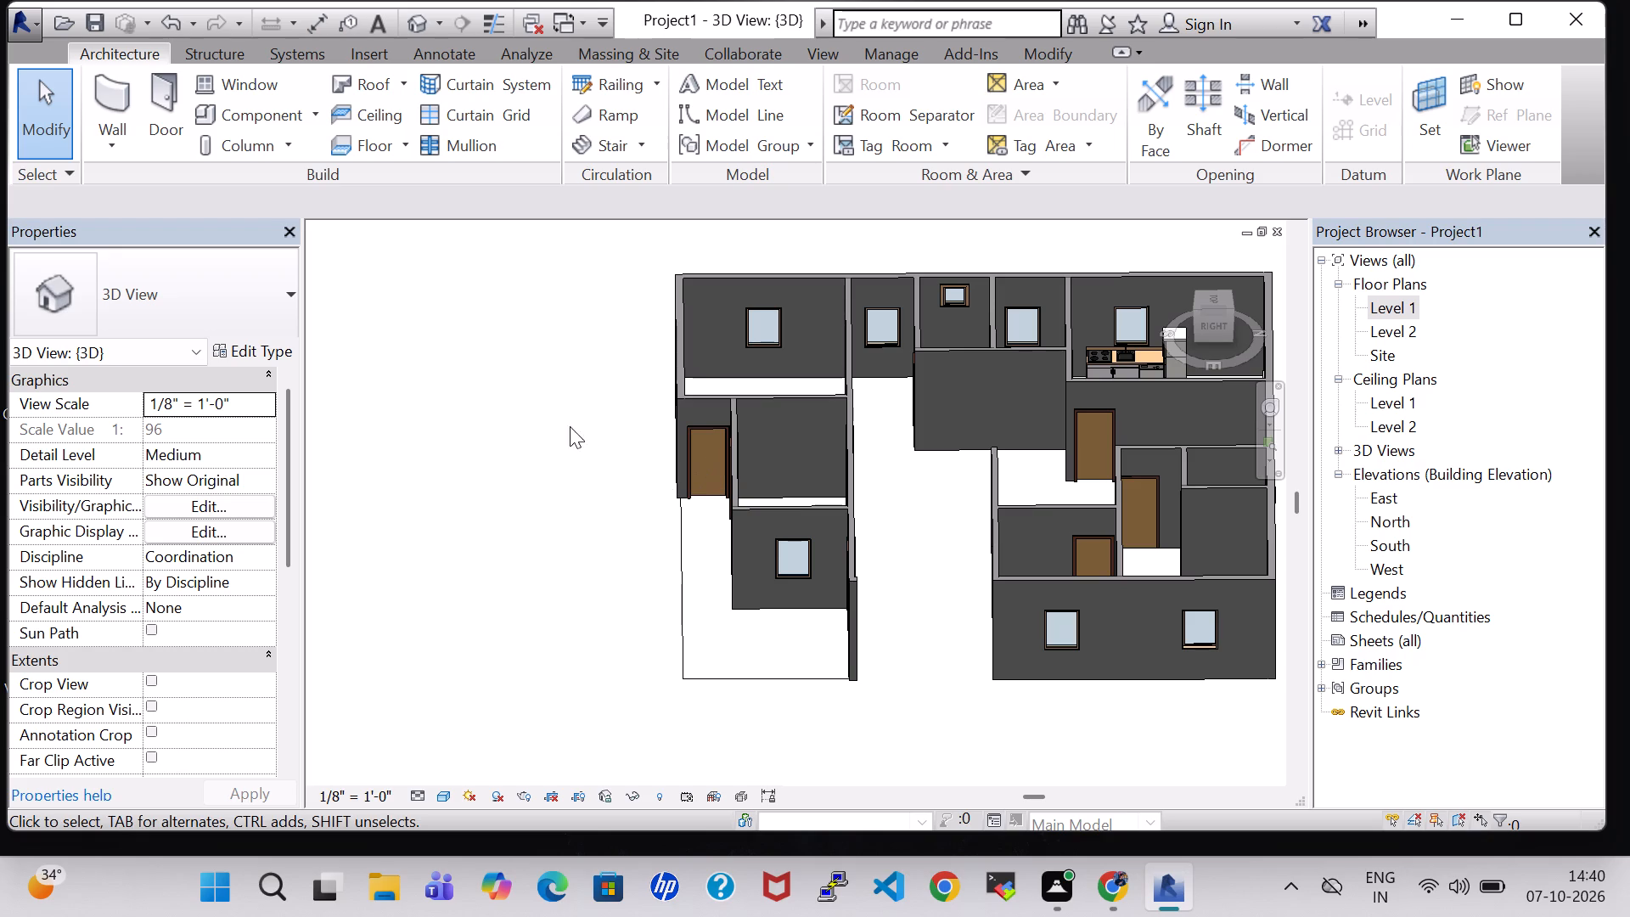
scroll(521, 381, "up", 1, "shift")
middle_click_drag(521, 381, 558, 547, "shift")
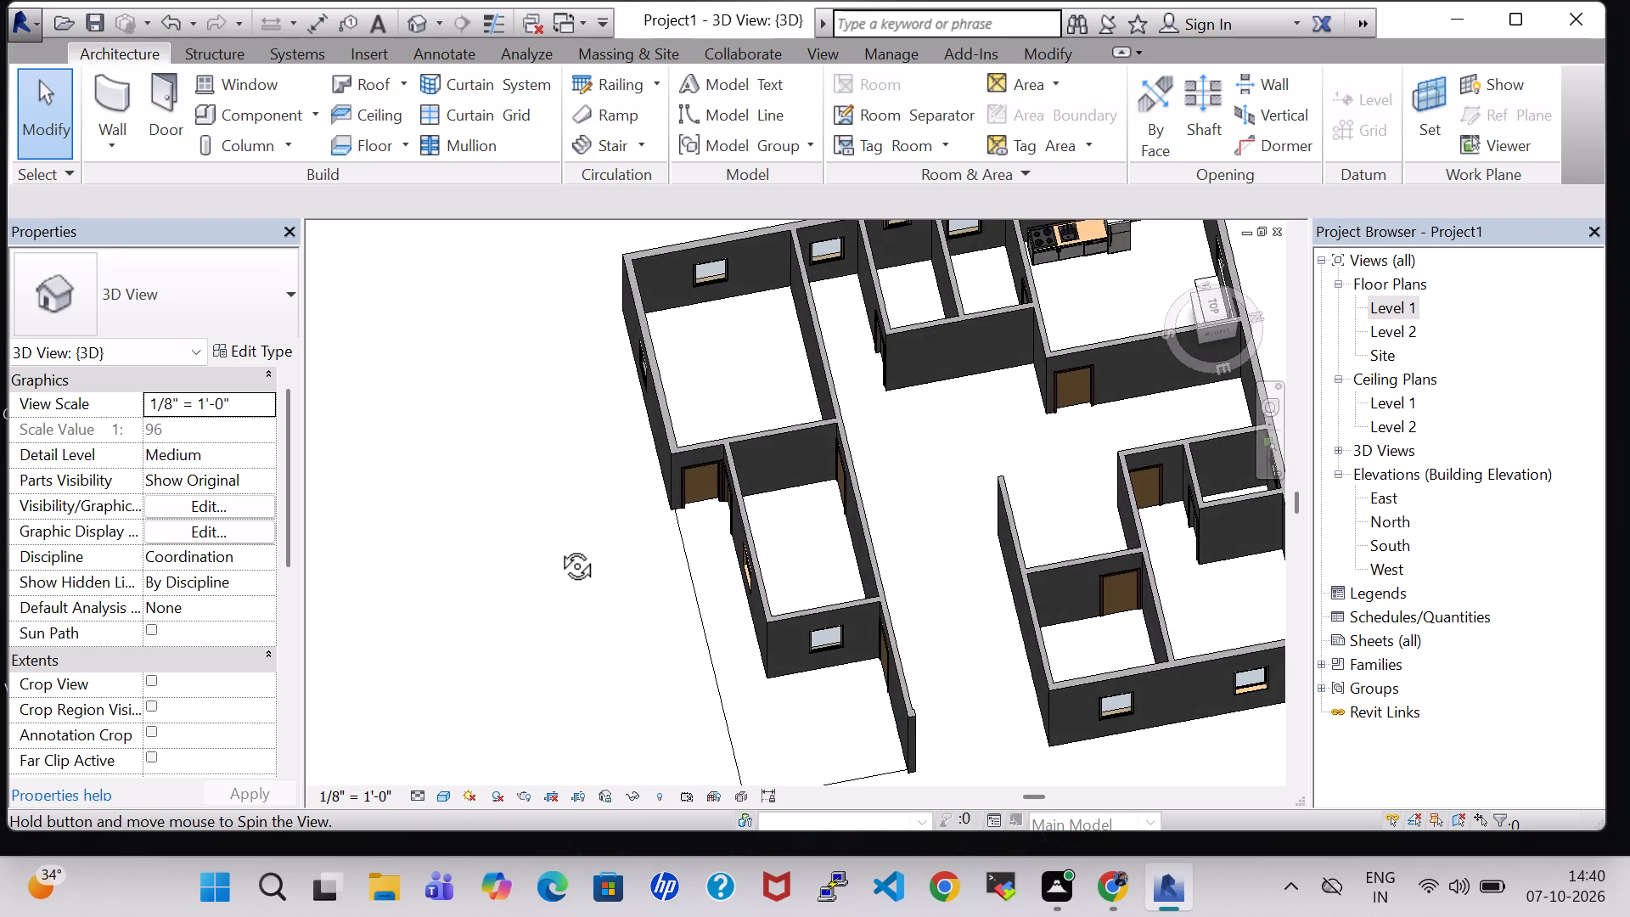
middle_click_drag(558, 547, 881, 509, "shift")
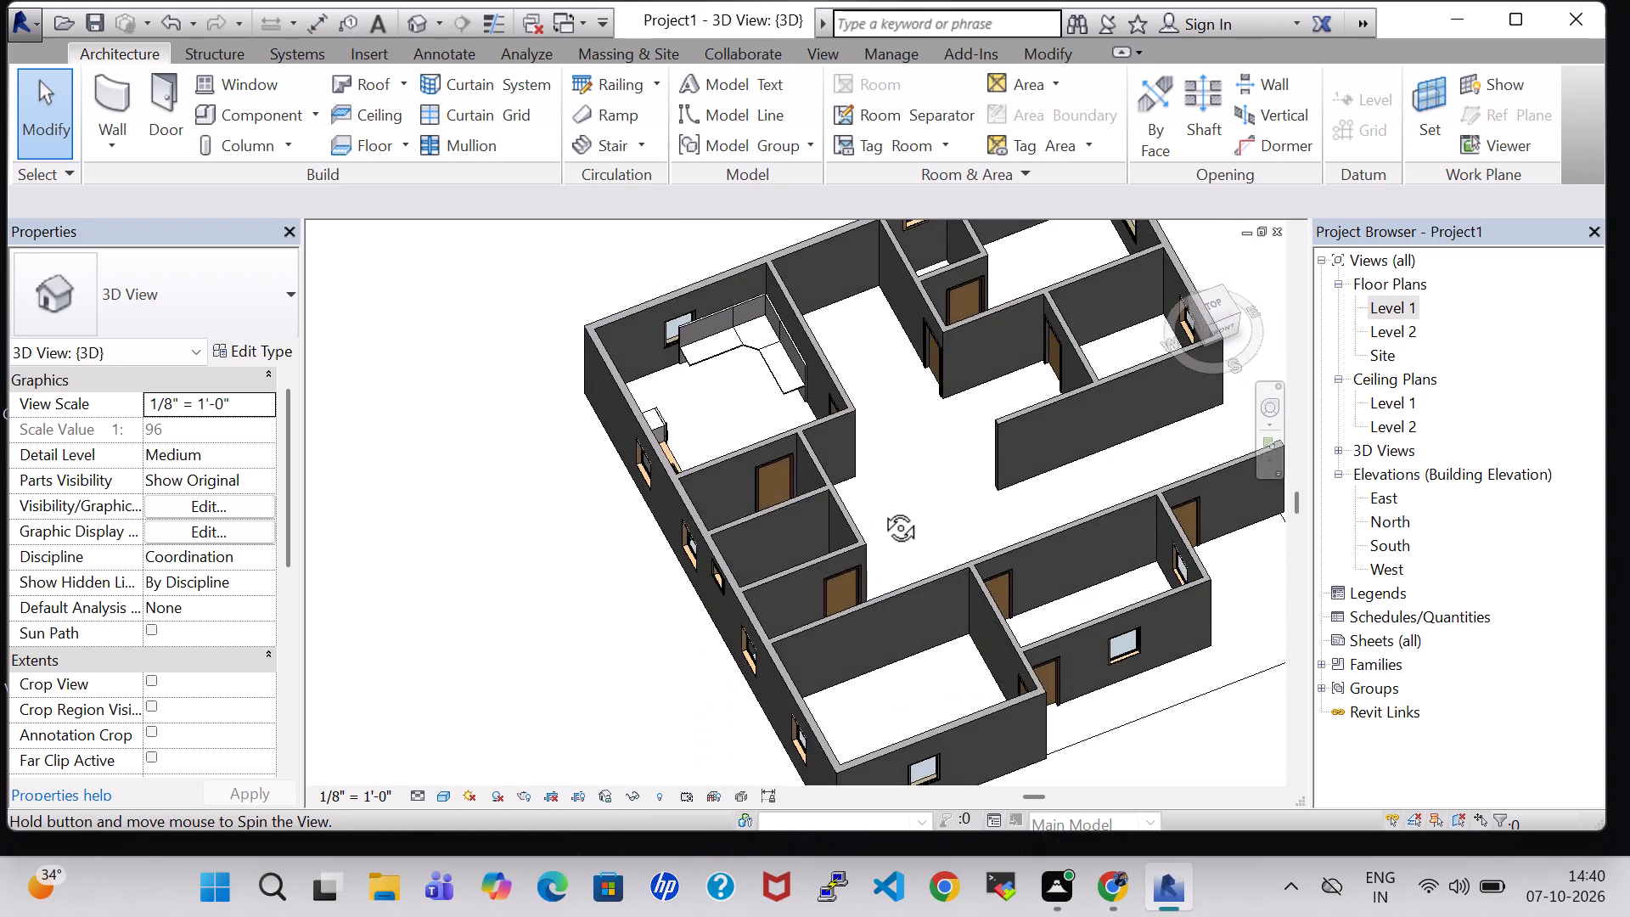
middle_click_drag(881, 509, 923, 504, "shift")
scroll(795, 443, "up", 7)
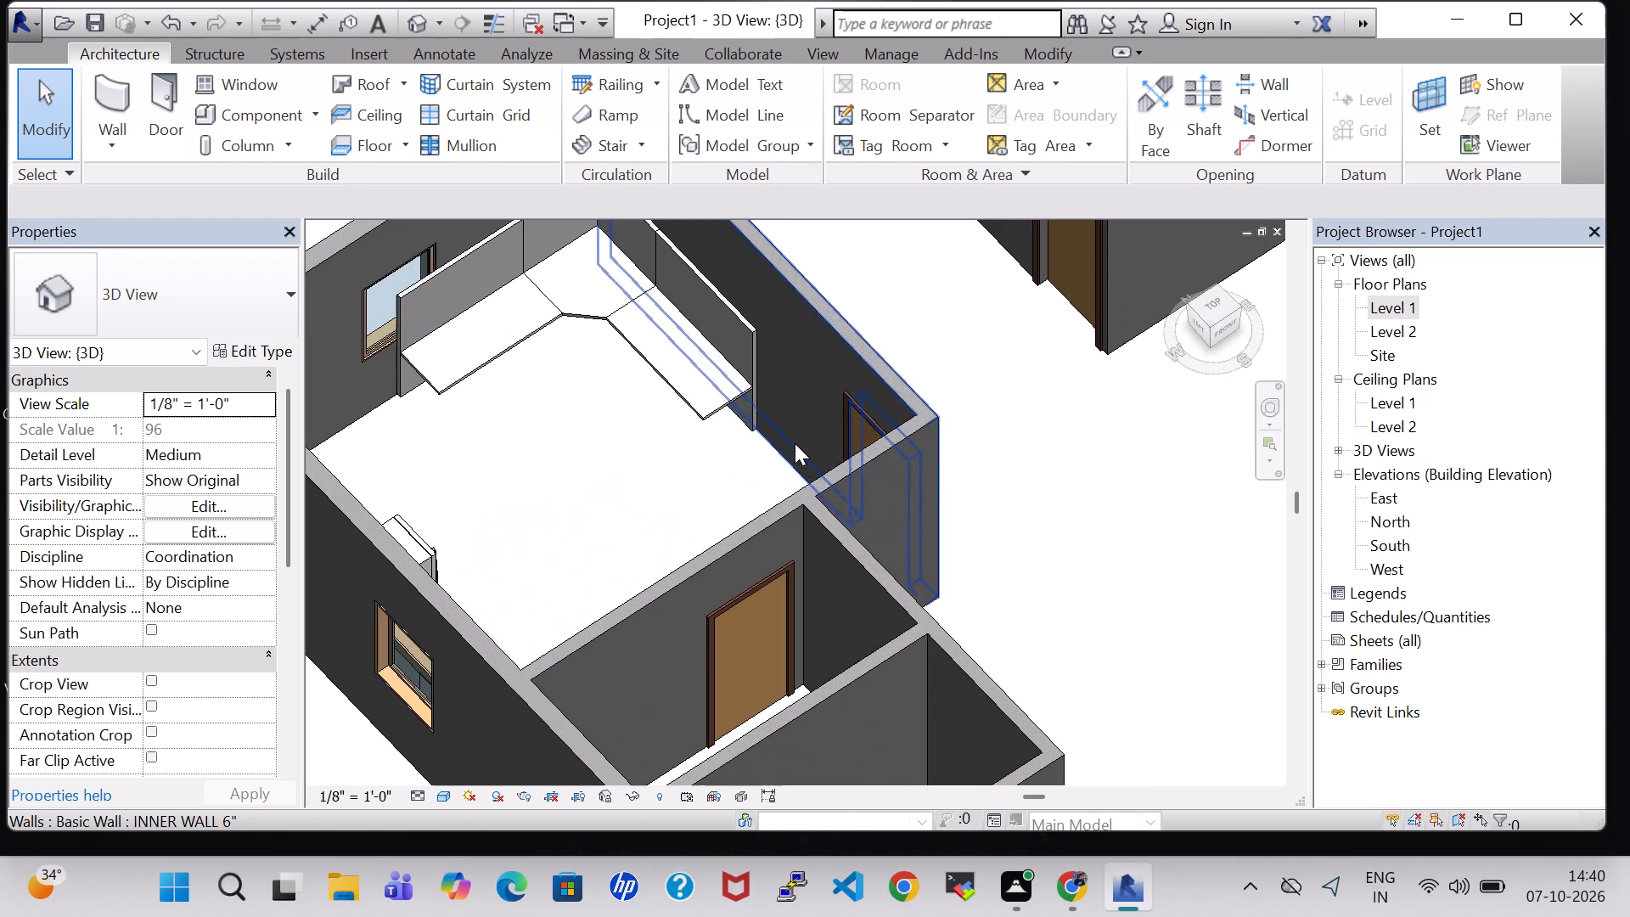
scroll(795, 443, "down", 3)
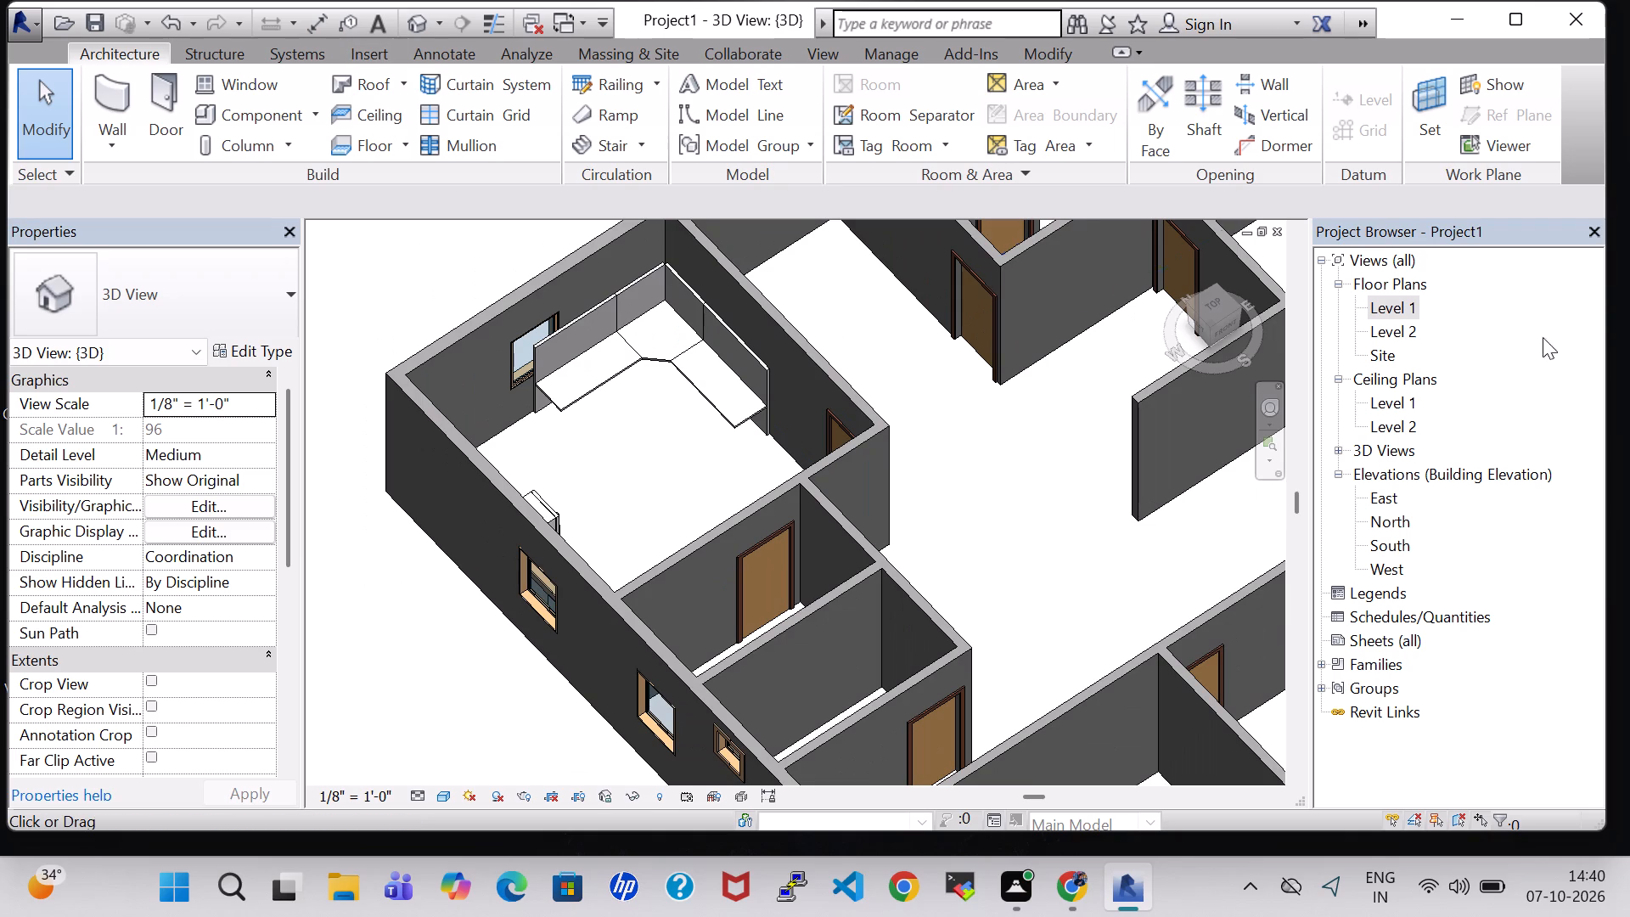
Return to the Level 1 floor plan and place a tagged room in the kitchen at the plan's upper-left corner.
double_click(1394, 308)
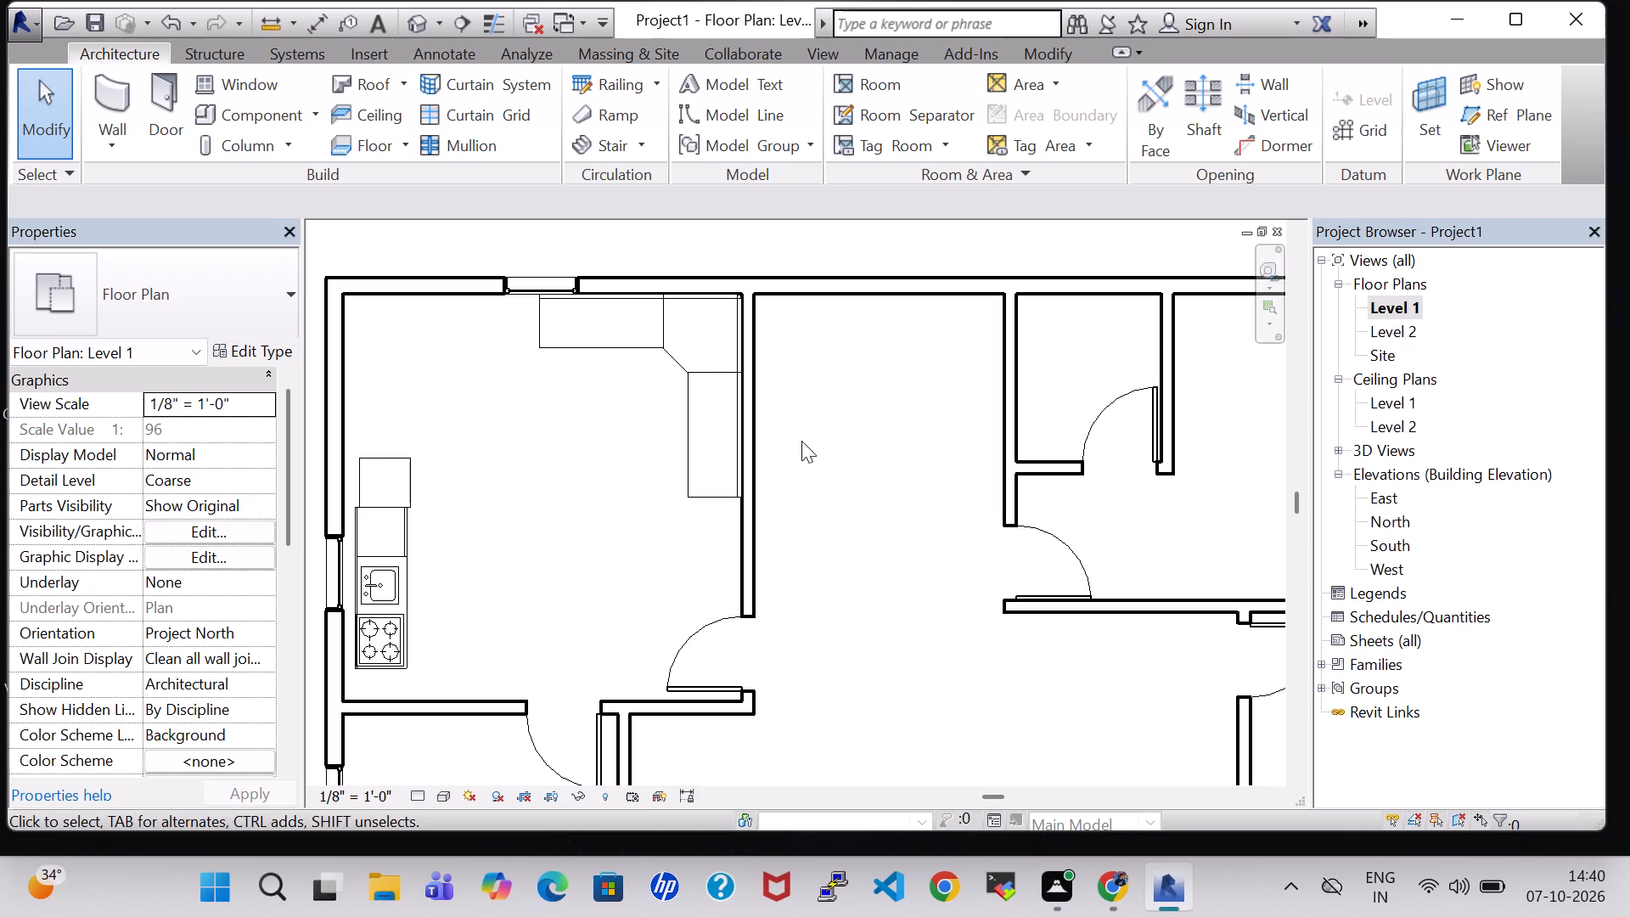
scroll(552, 499, "down", 2)
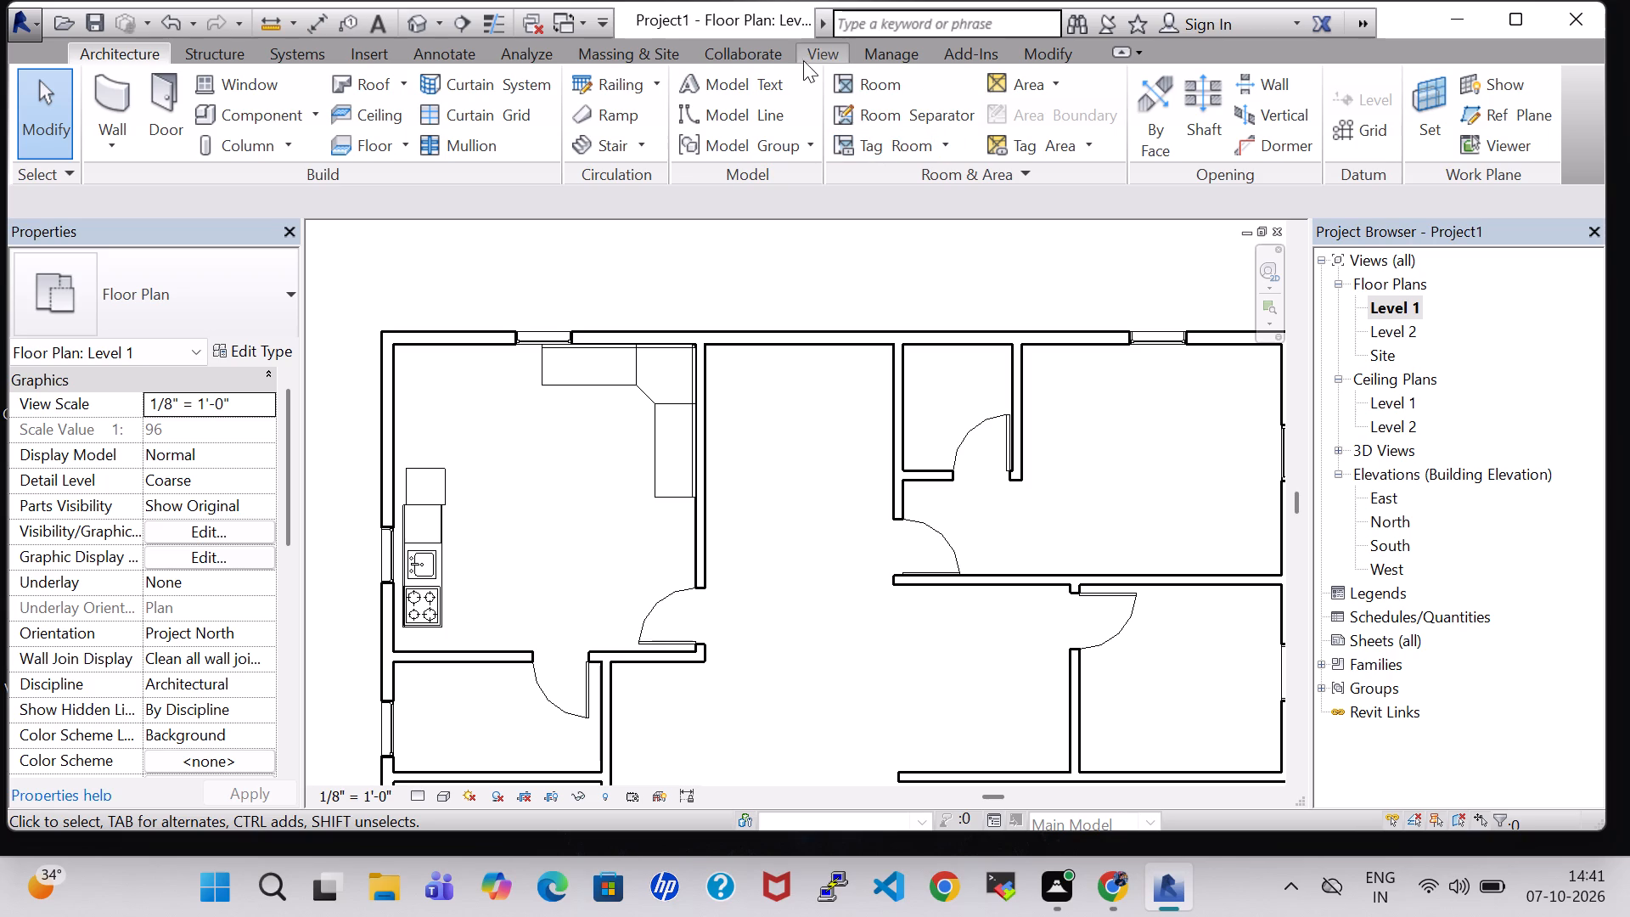
left_click(860, 87)
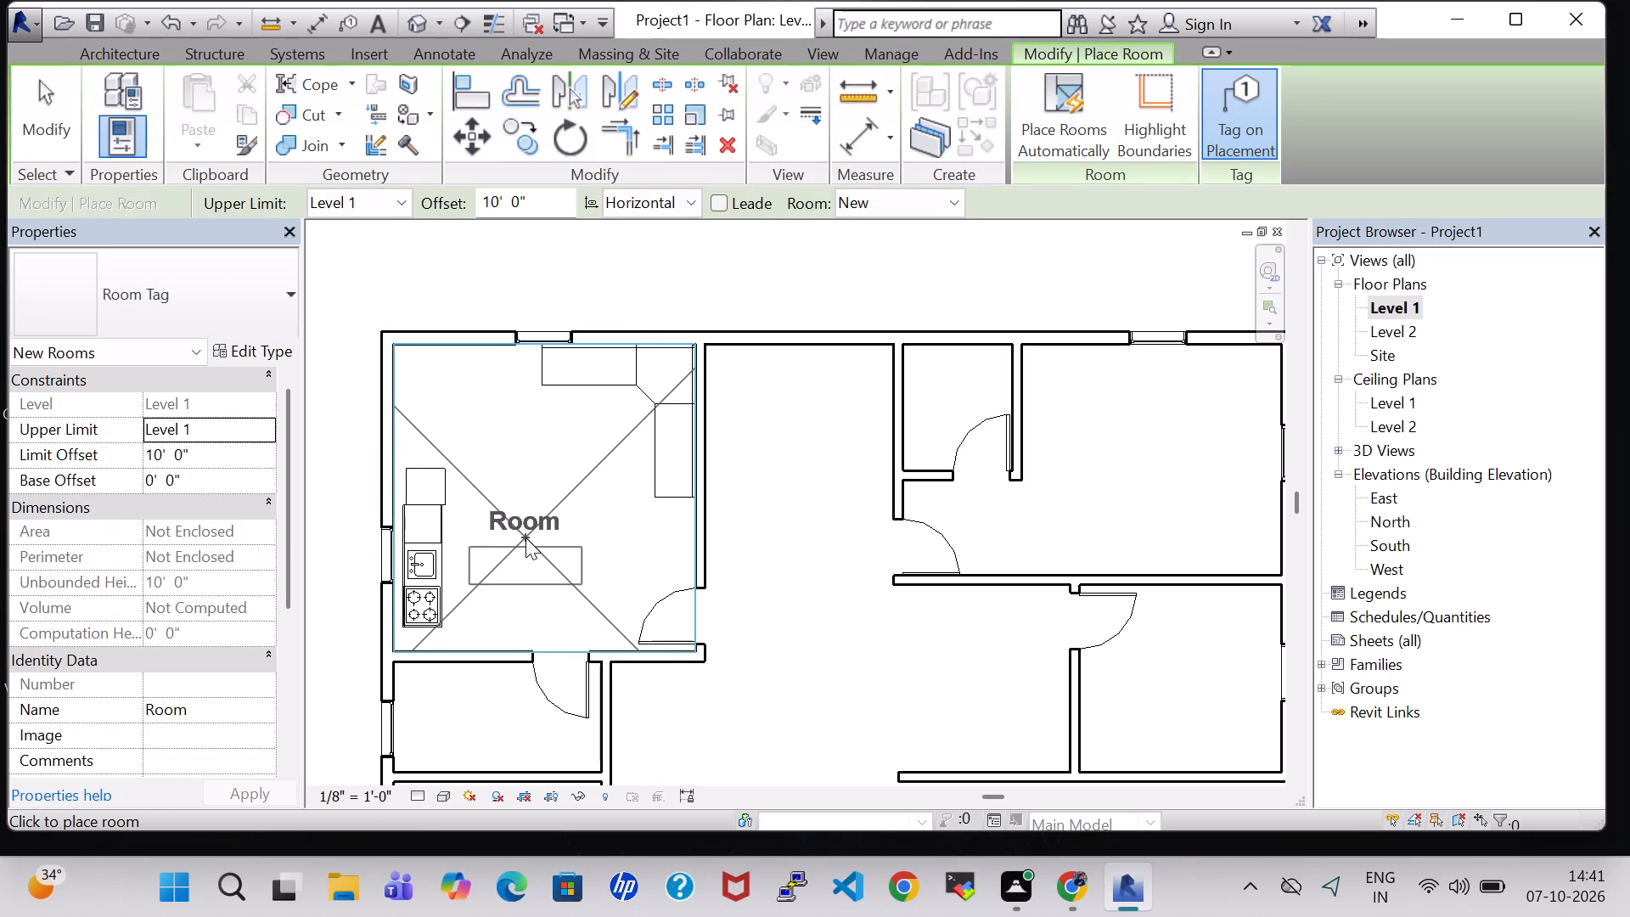
left_click(526, 537)
key("Escape")
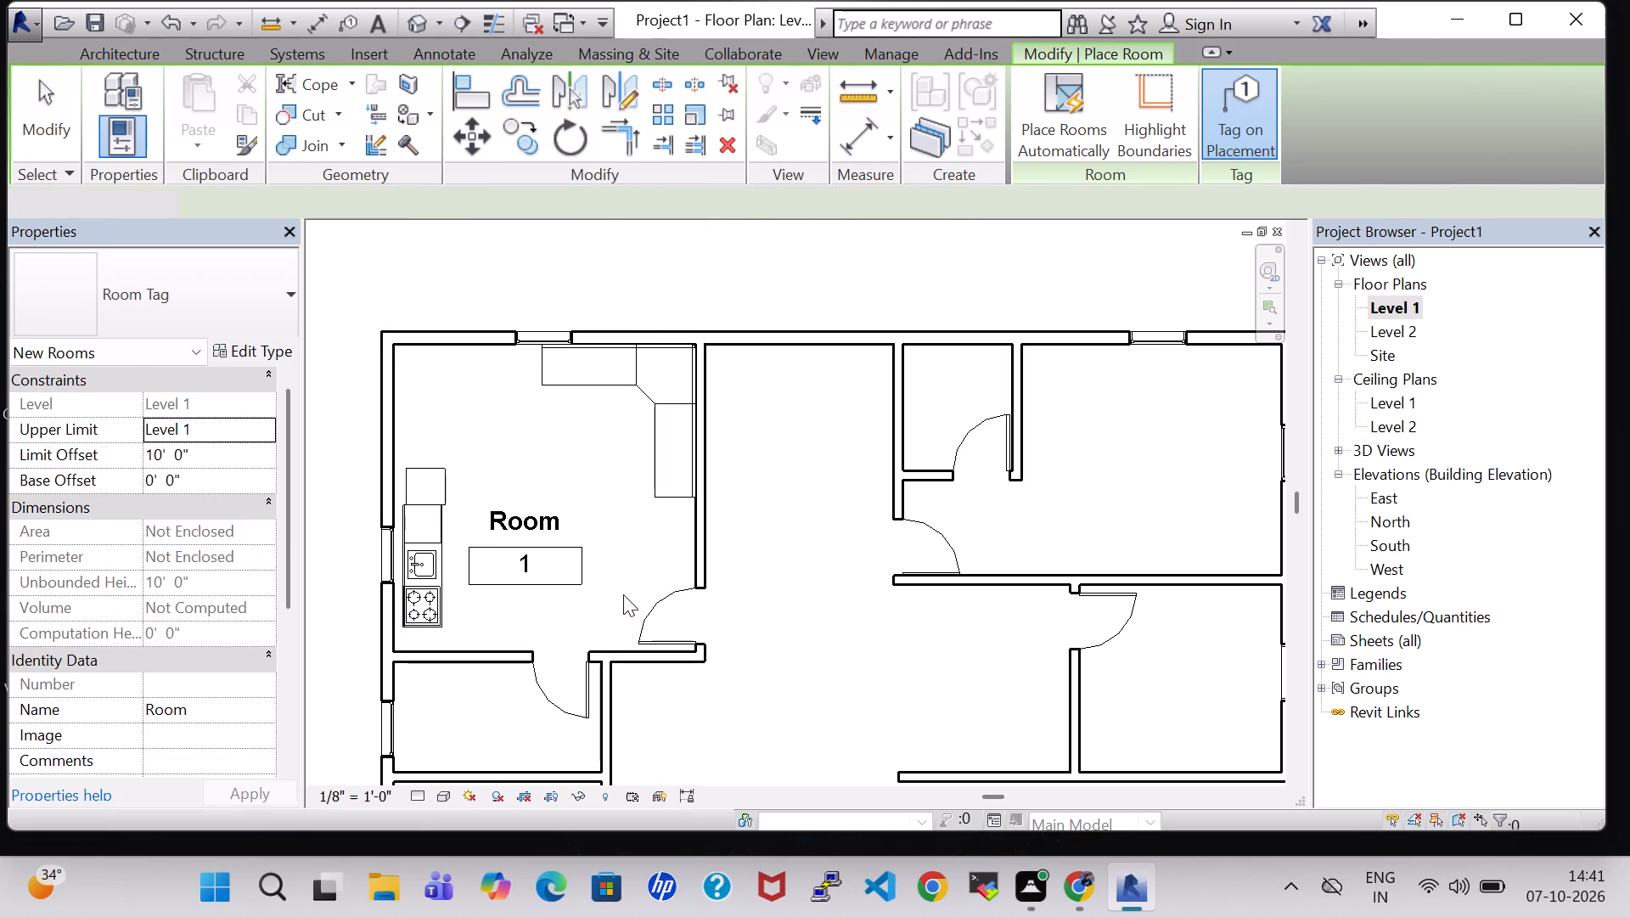
key("Escape")
Turn off Show Room Number in the Room Tag type properties.
left_click(516, 544)
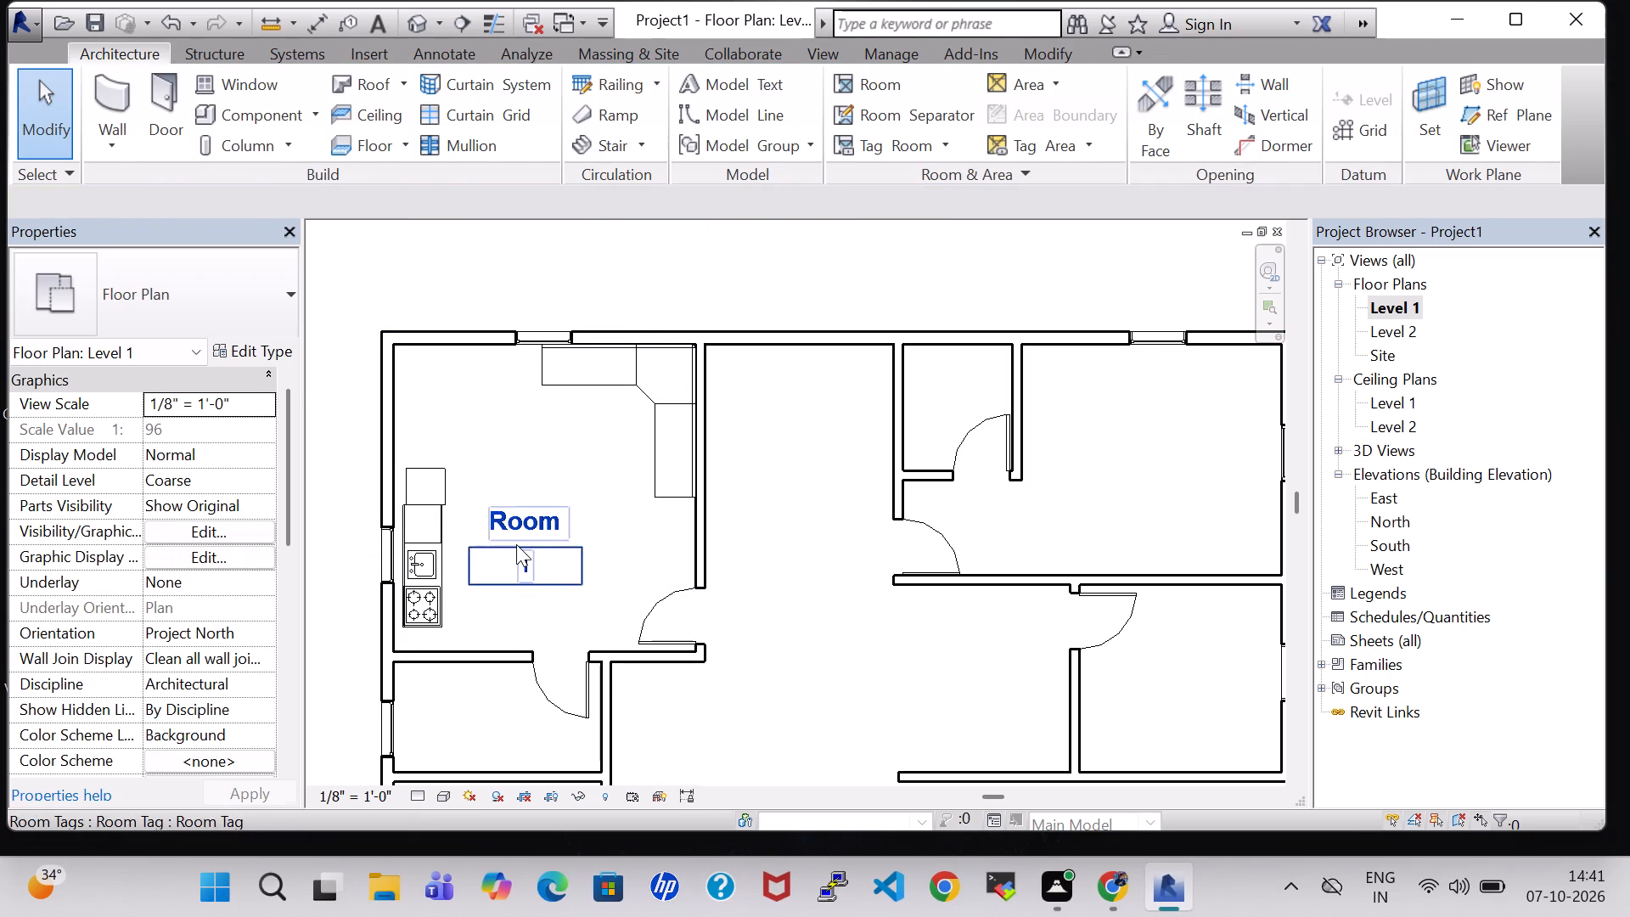
left_click(257, 355)
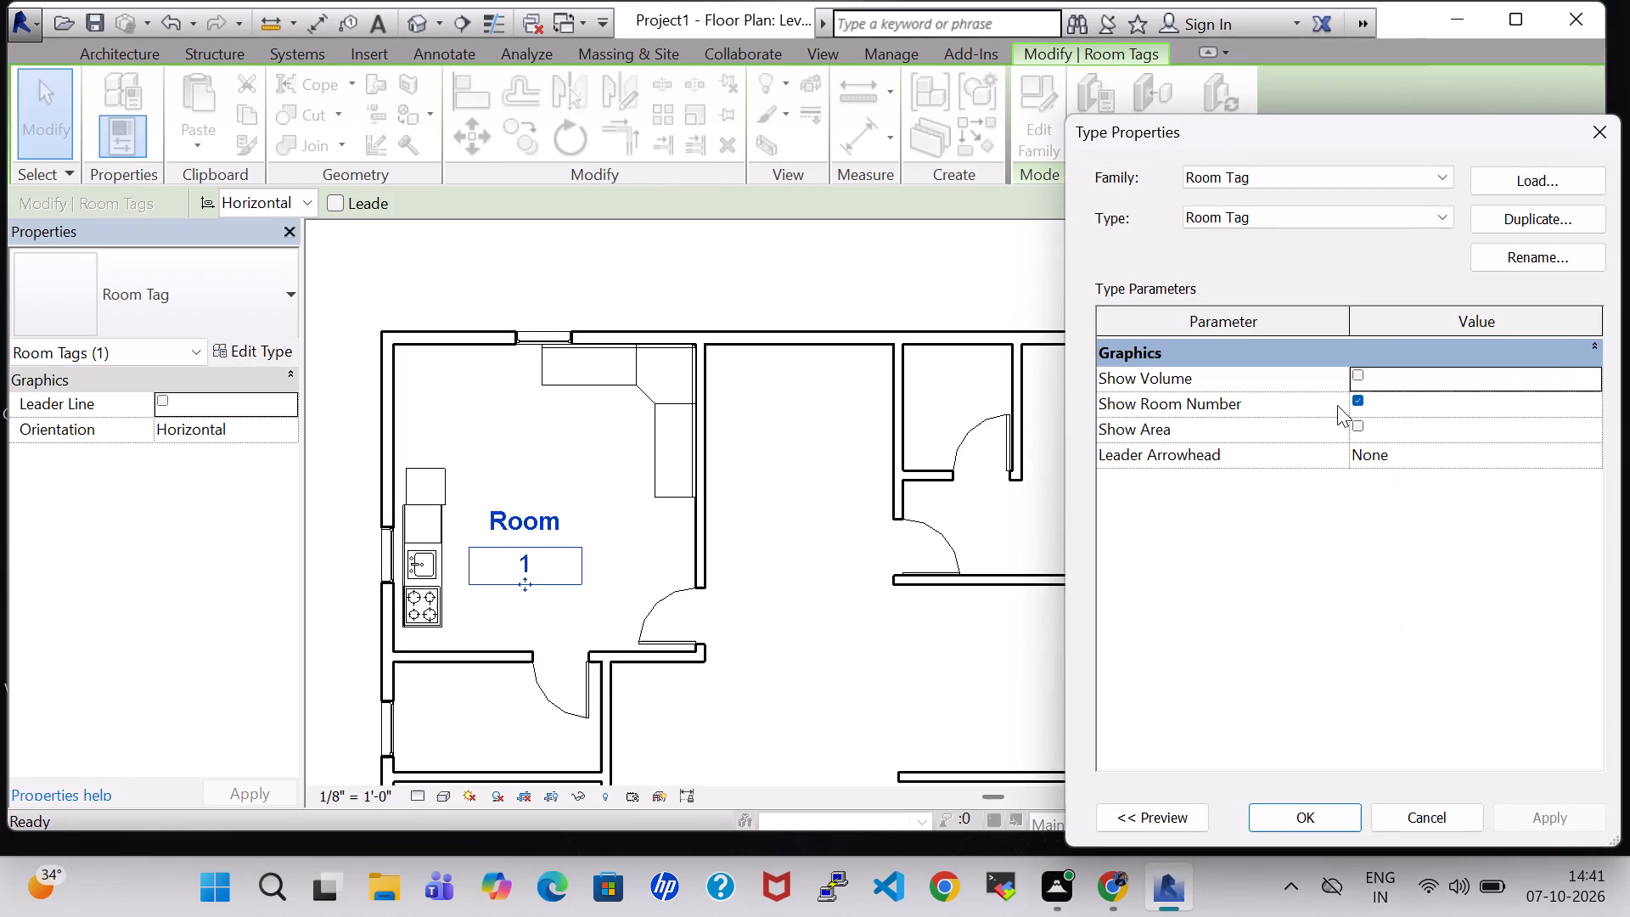
left_click(1356, 402)
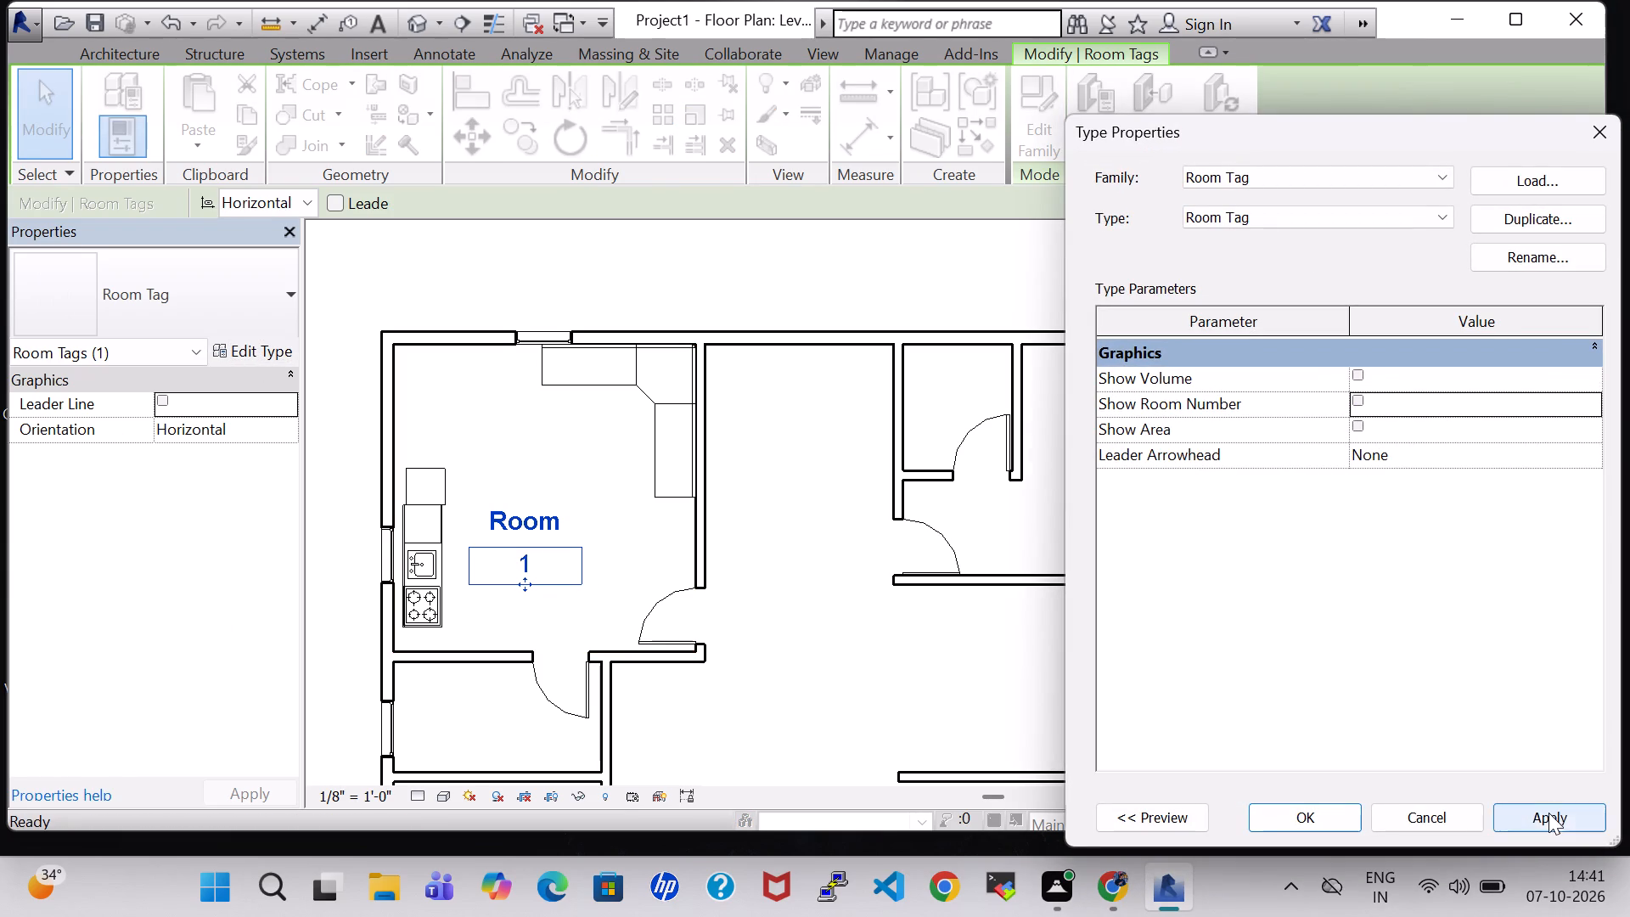
left_click(1548, 813)
left_click(1335, 817)
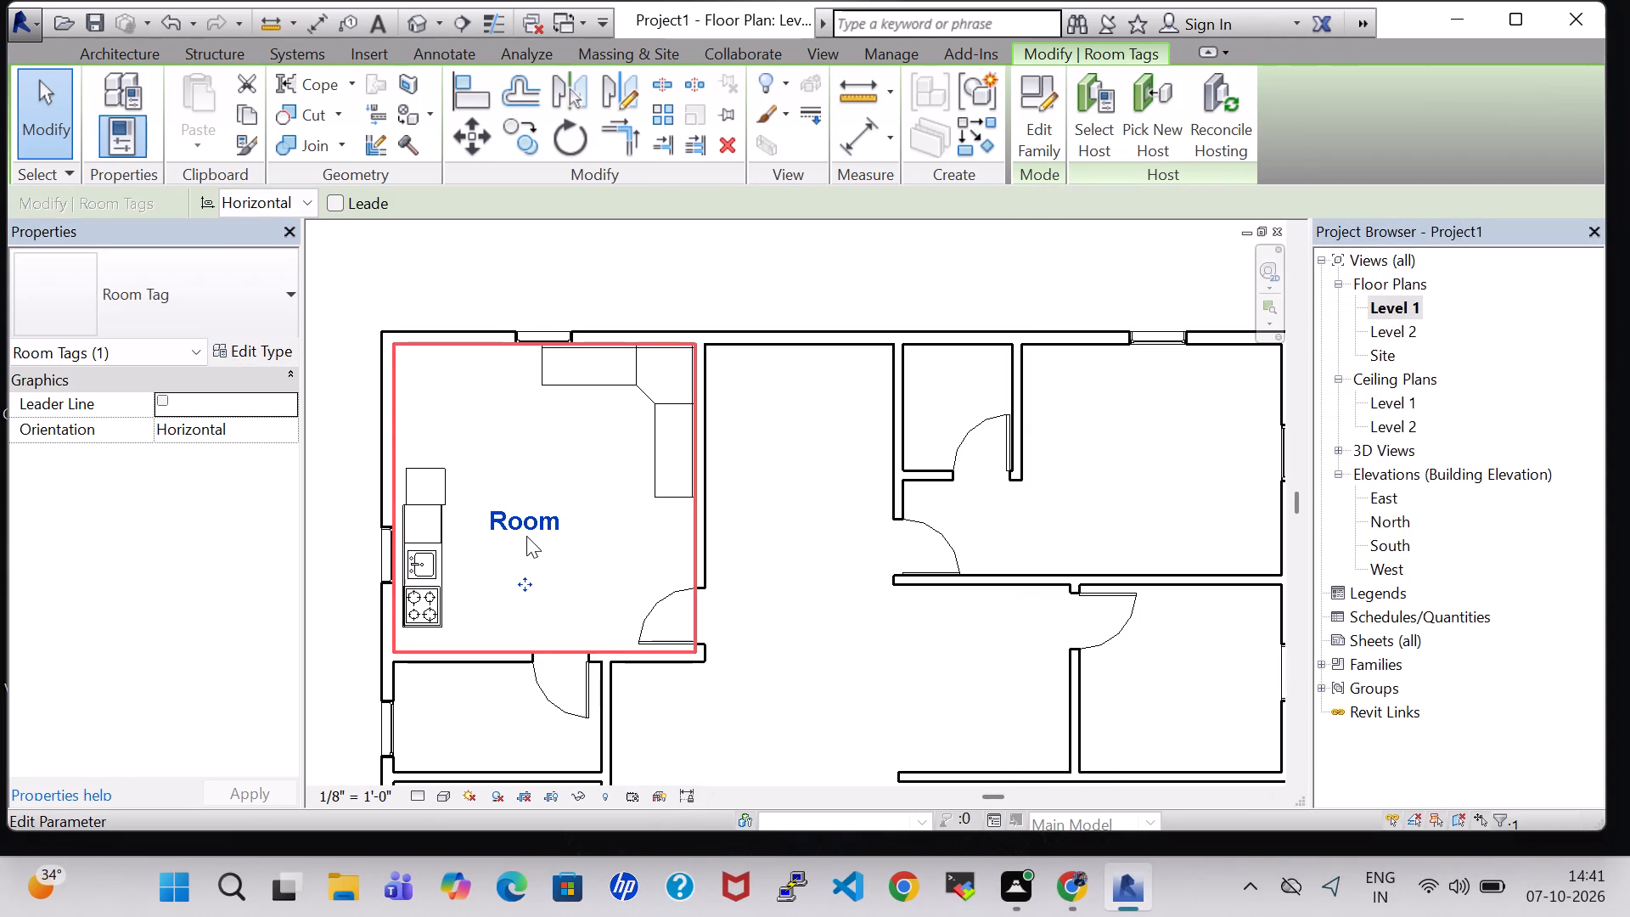
Rename the kitchen's room tag as KITCHEN ROOM.
left_click(524, 518)
key("BackSpace")
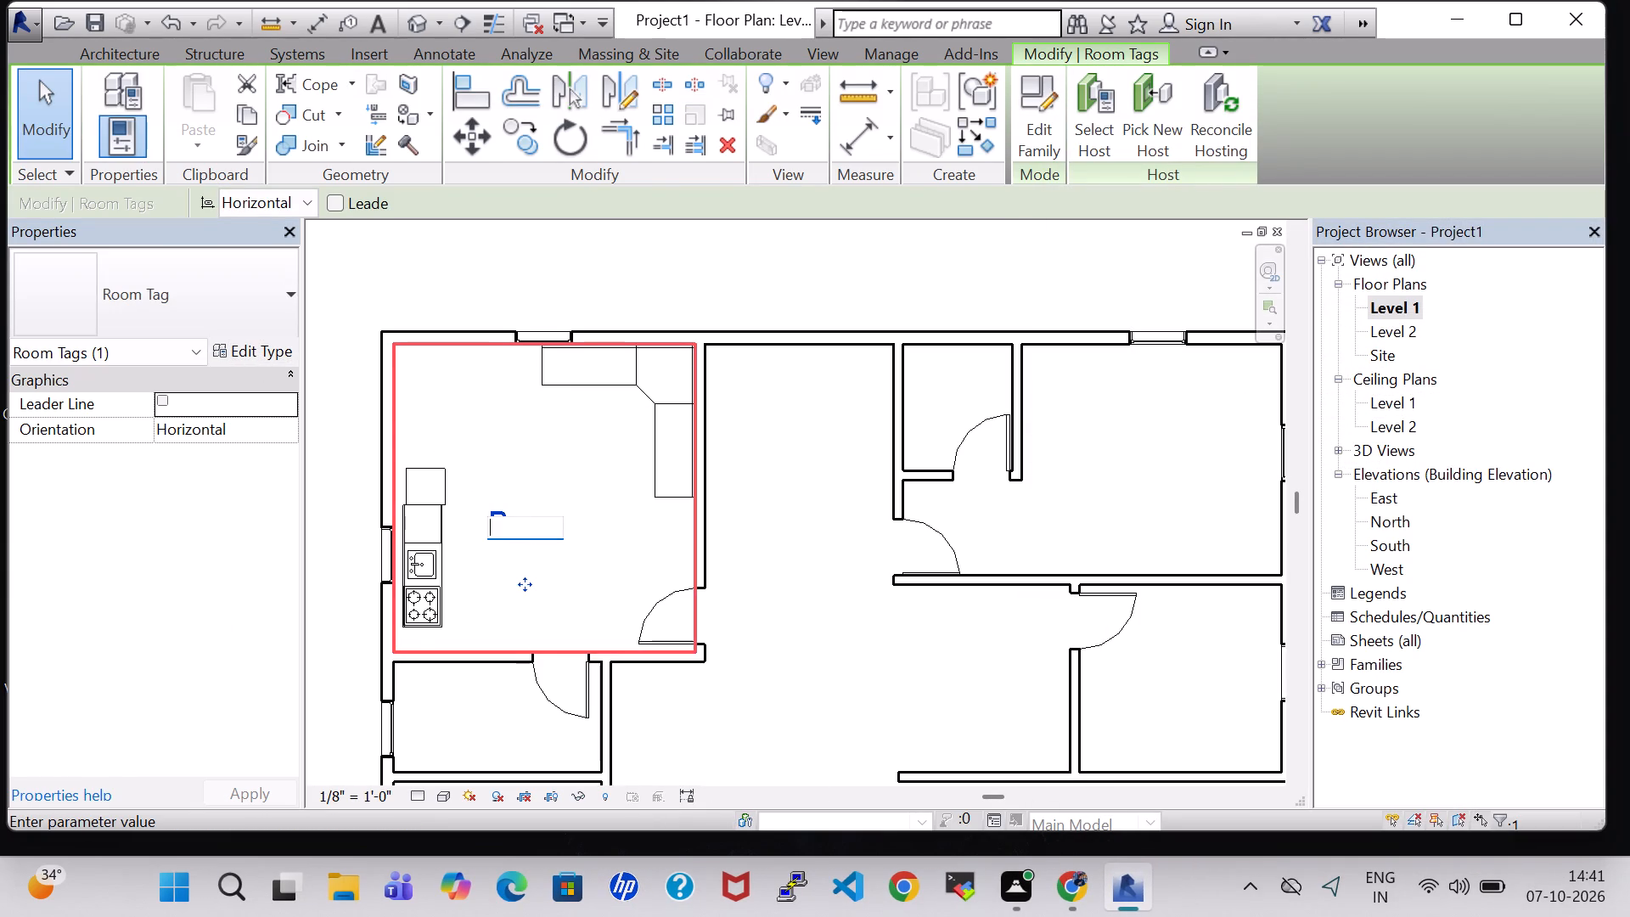
type("KITCHEN")
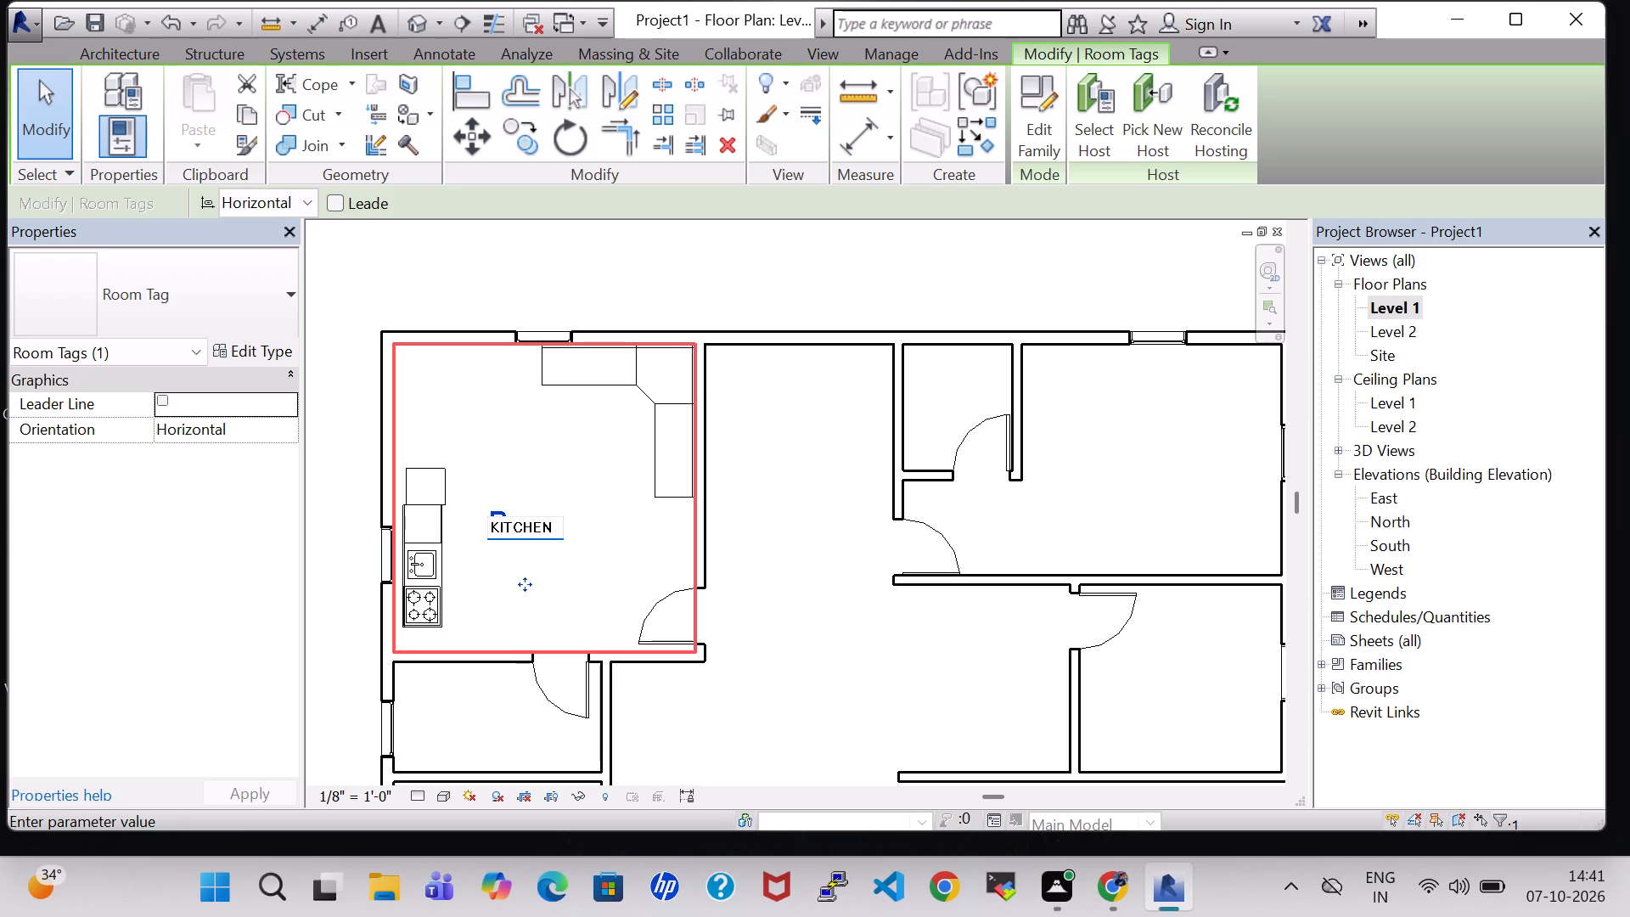
key("space")
type("ROOM")
key("Return")
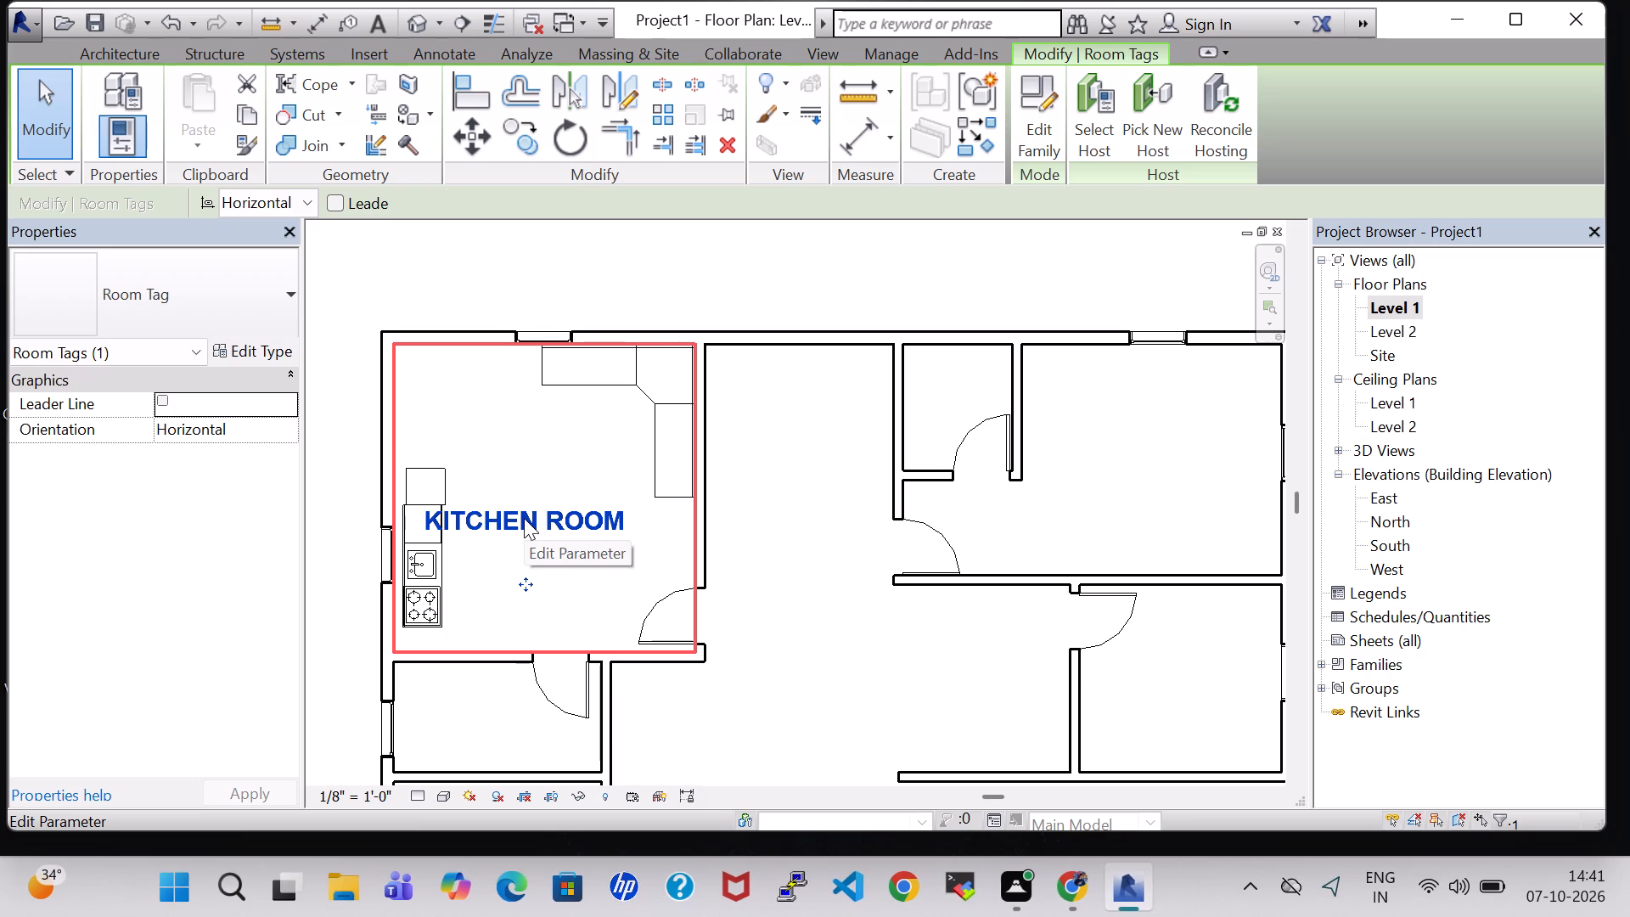
Nudge the KITCHEN ROOM tag rightward and slightly upward, clear of the fixtures along the kitchen's left wall.
key("Right")
key("Right")
key("Right")
key("Right")
key("Up")
key("Up")
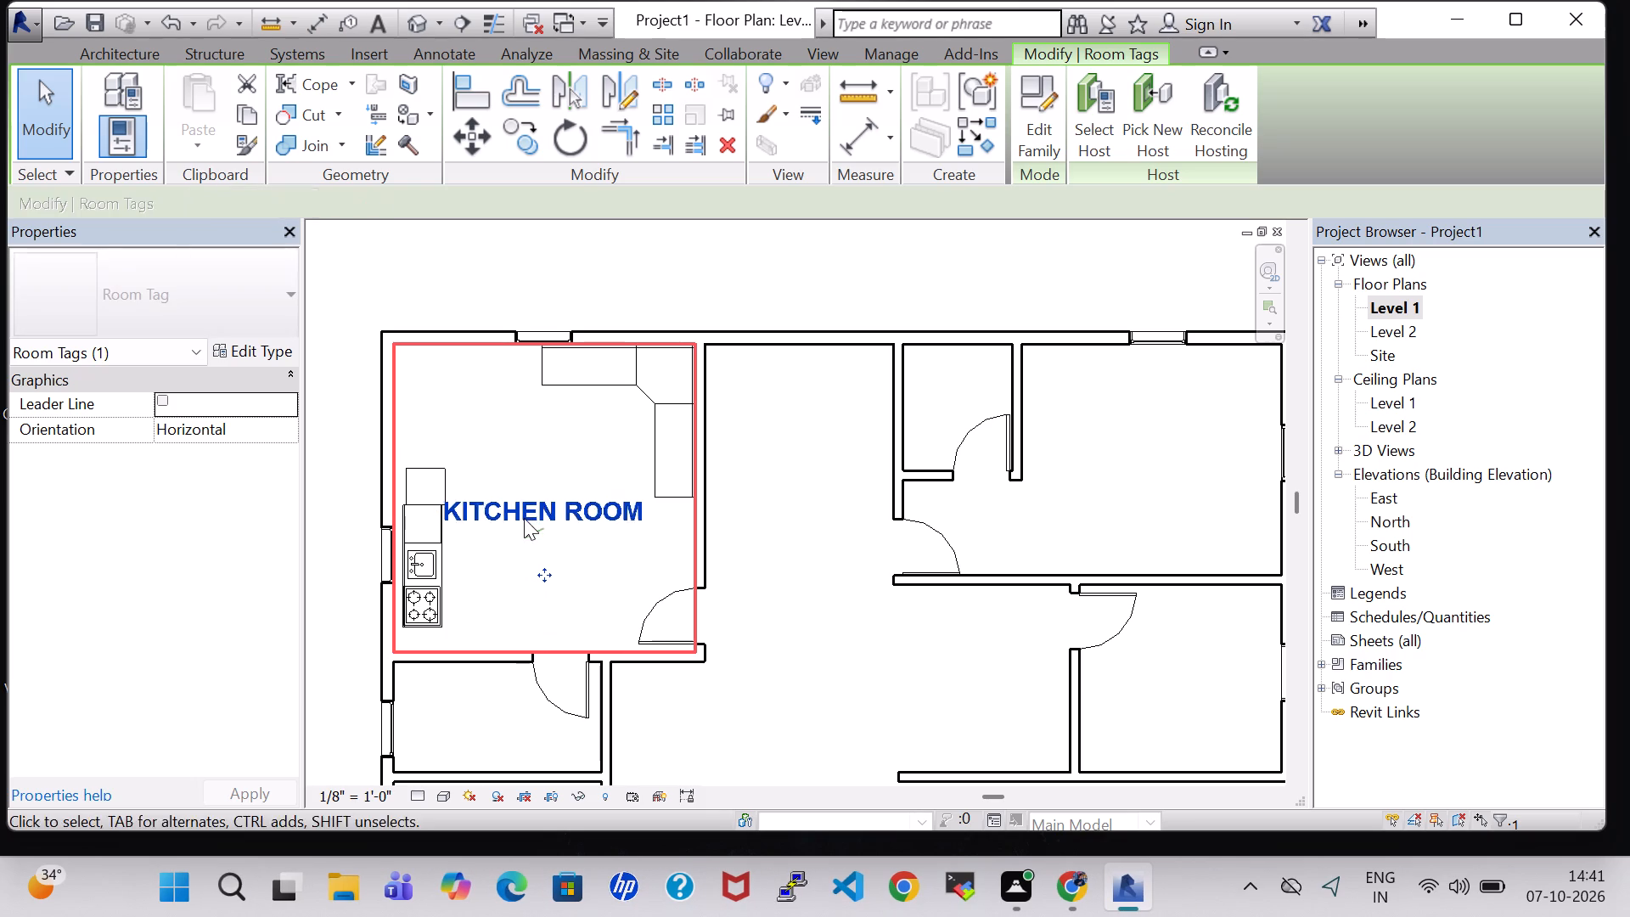
key("Up")
key("Up")
key("Right")
key("Right")
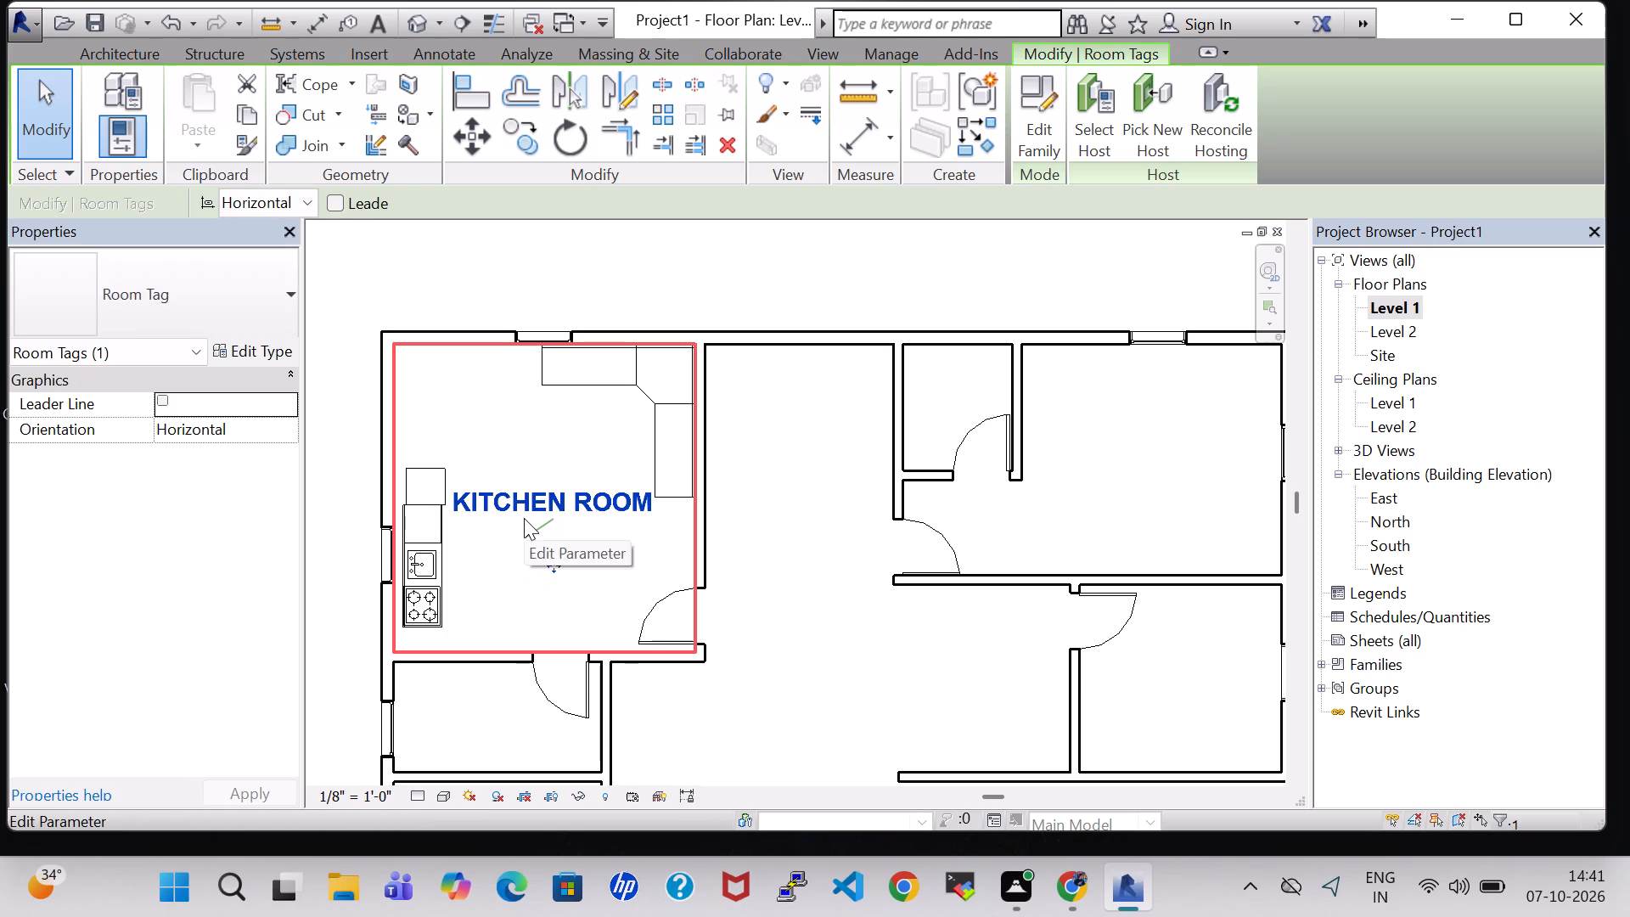
left_click(559, 278)
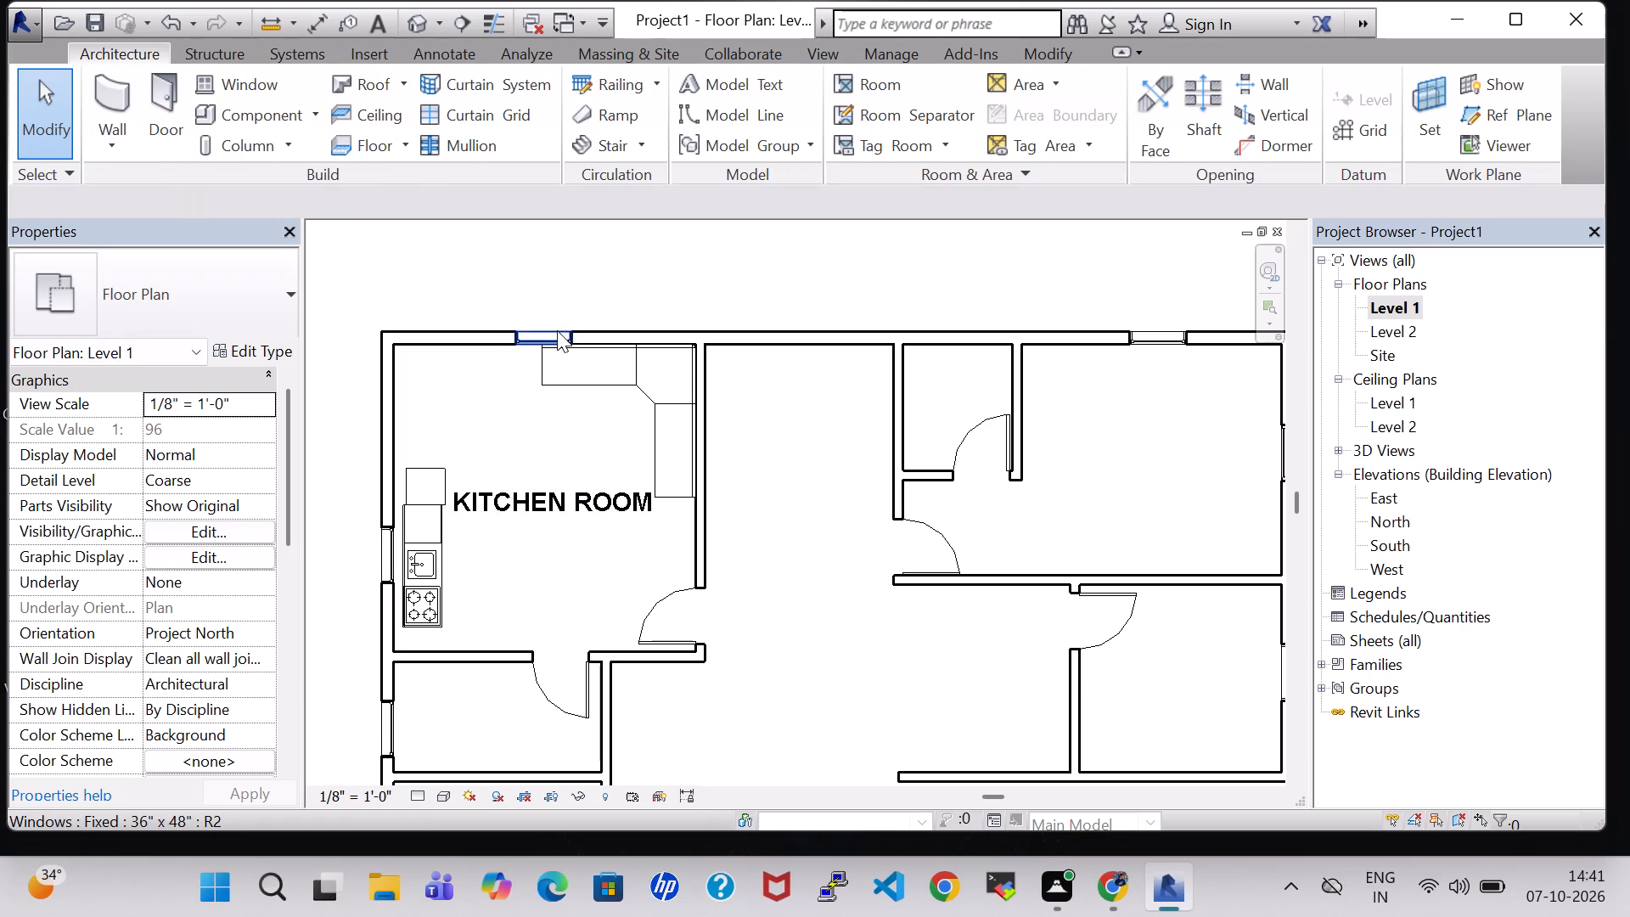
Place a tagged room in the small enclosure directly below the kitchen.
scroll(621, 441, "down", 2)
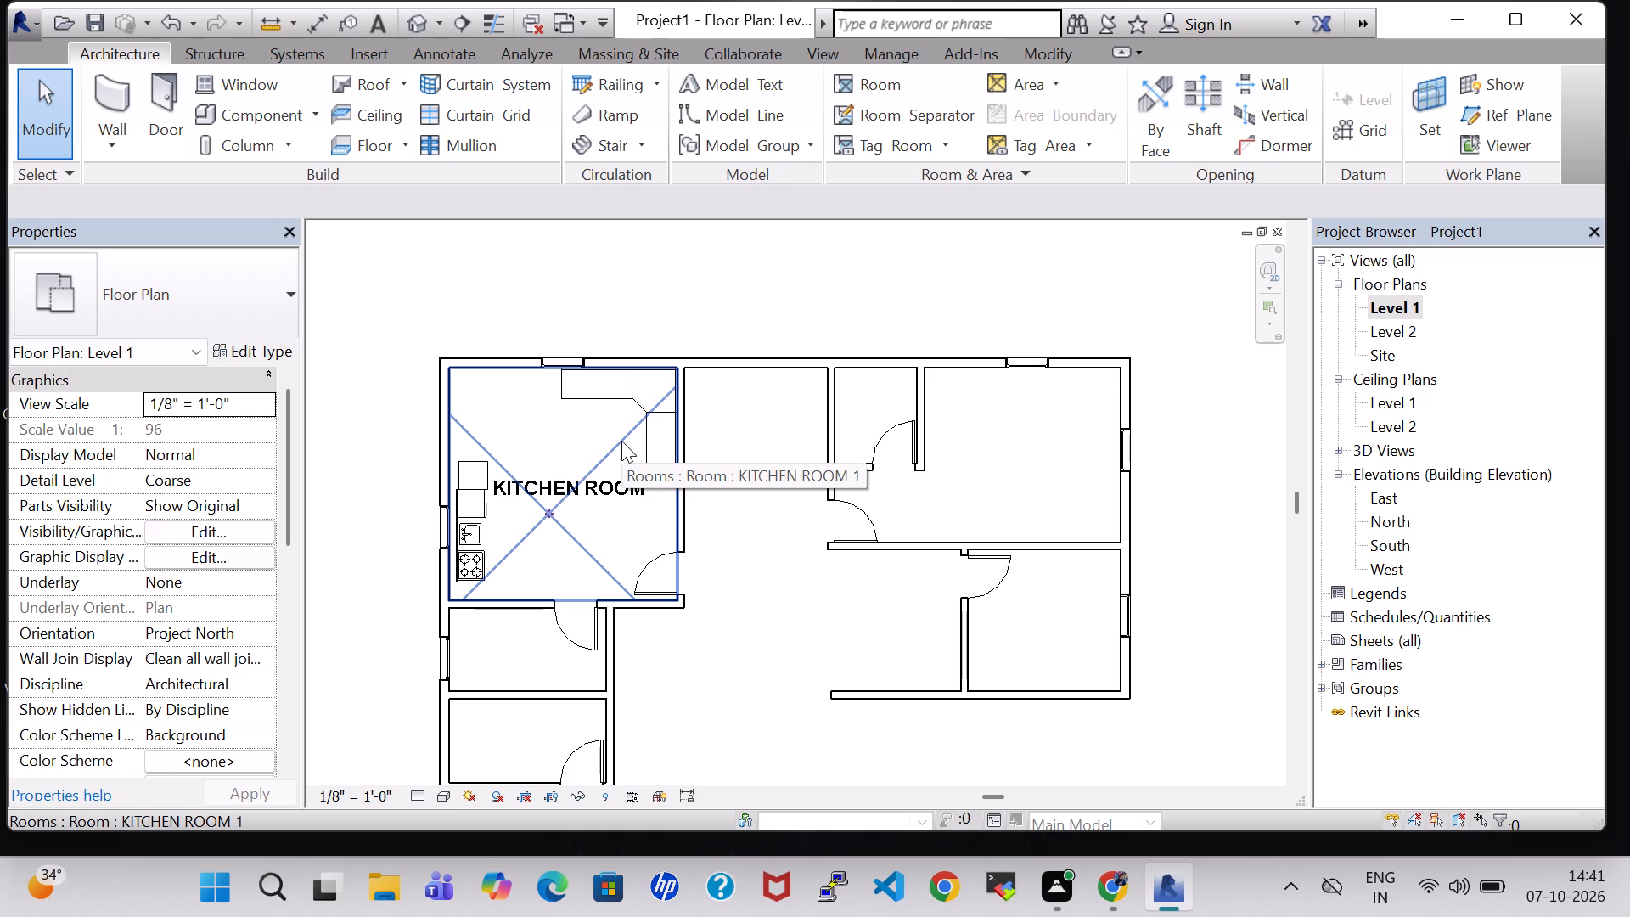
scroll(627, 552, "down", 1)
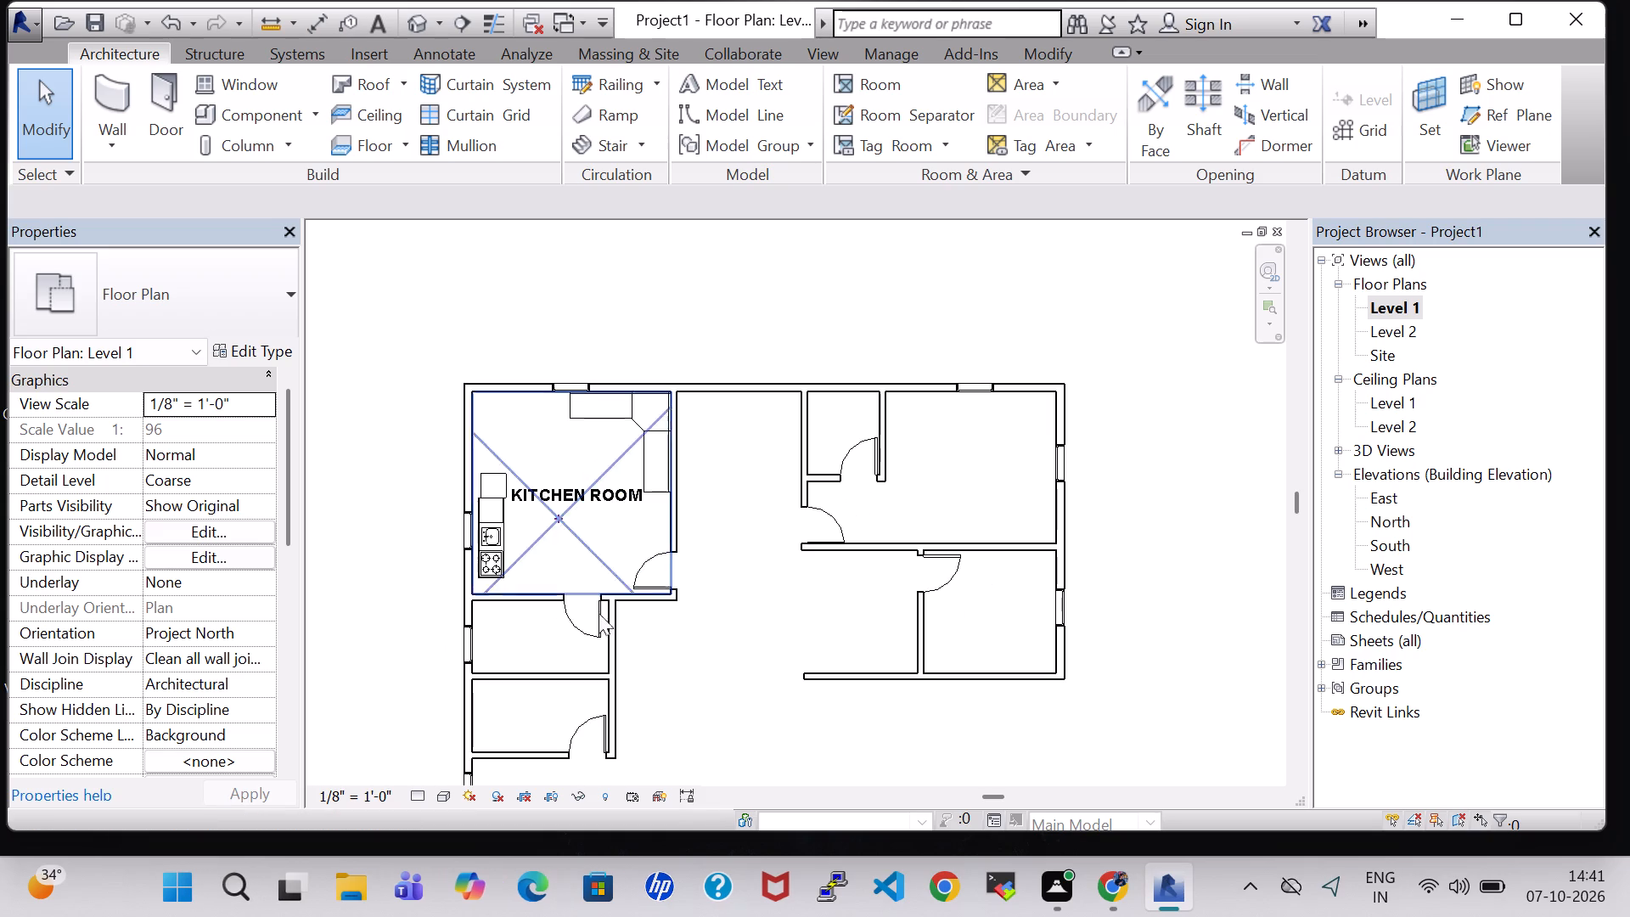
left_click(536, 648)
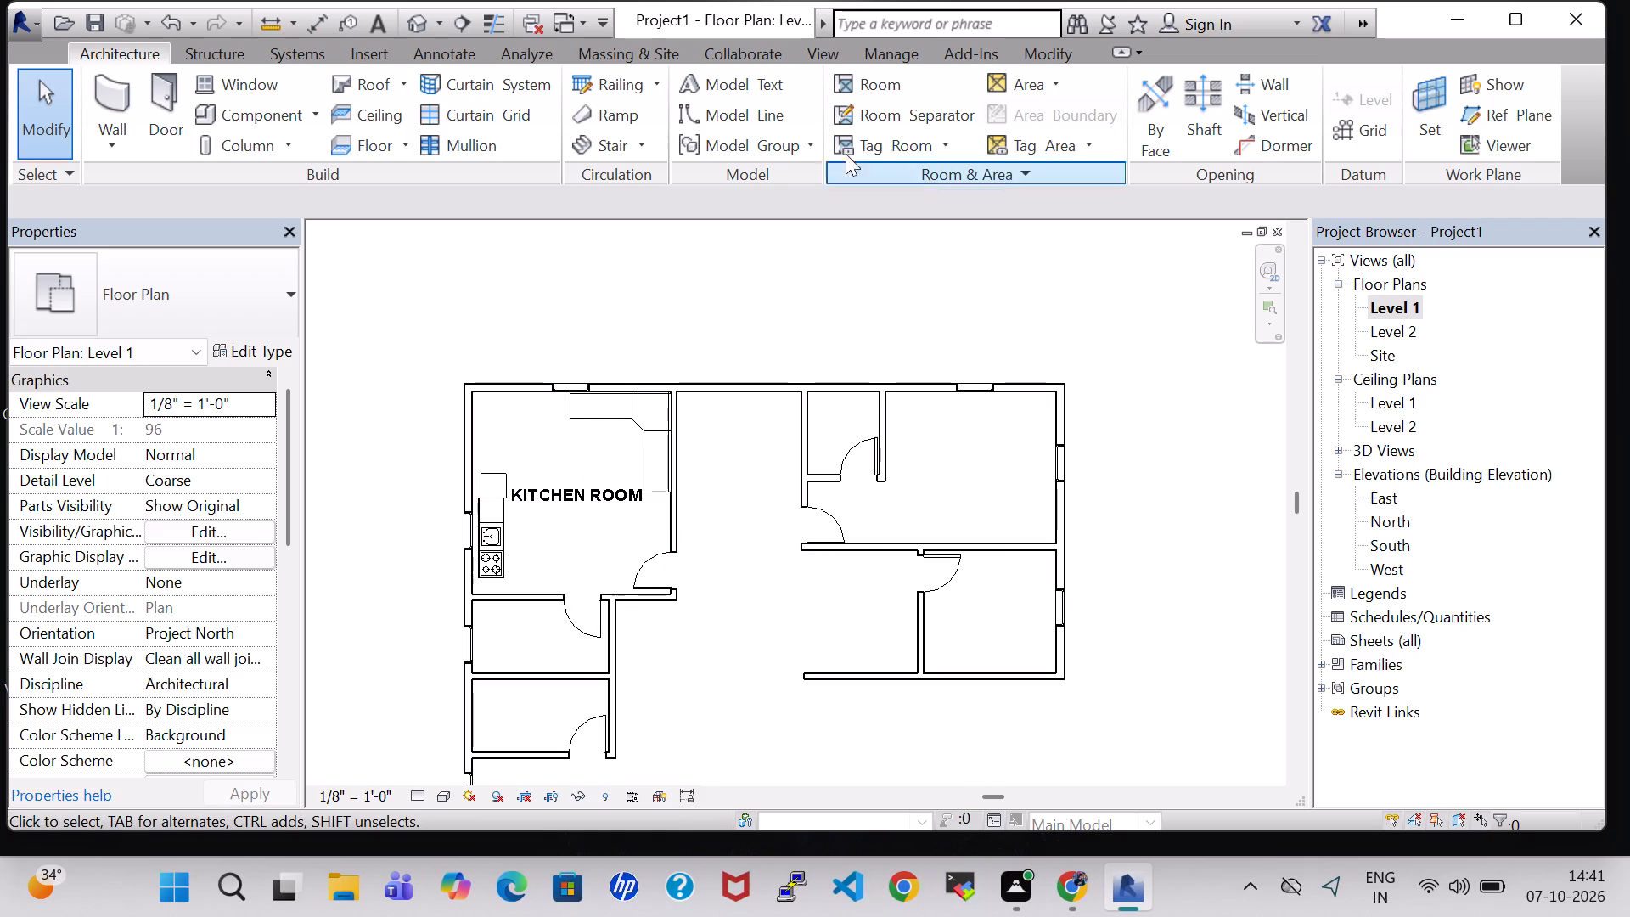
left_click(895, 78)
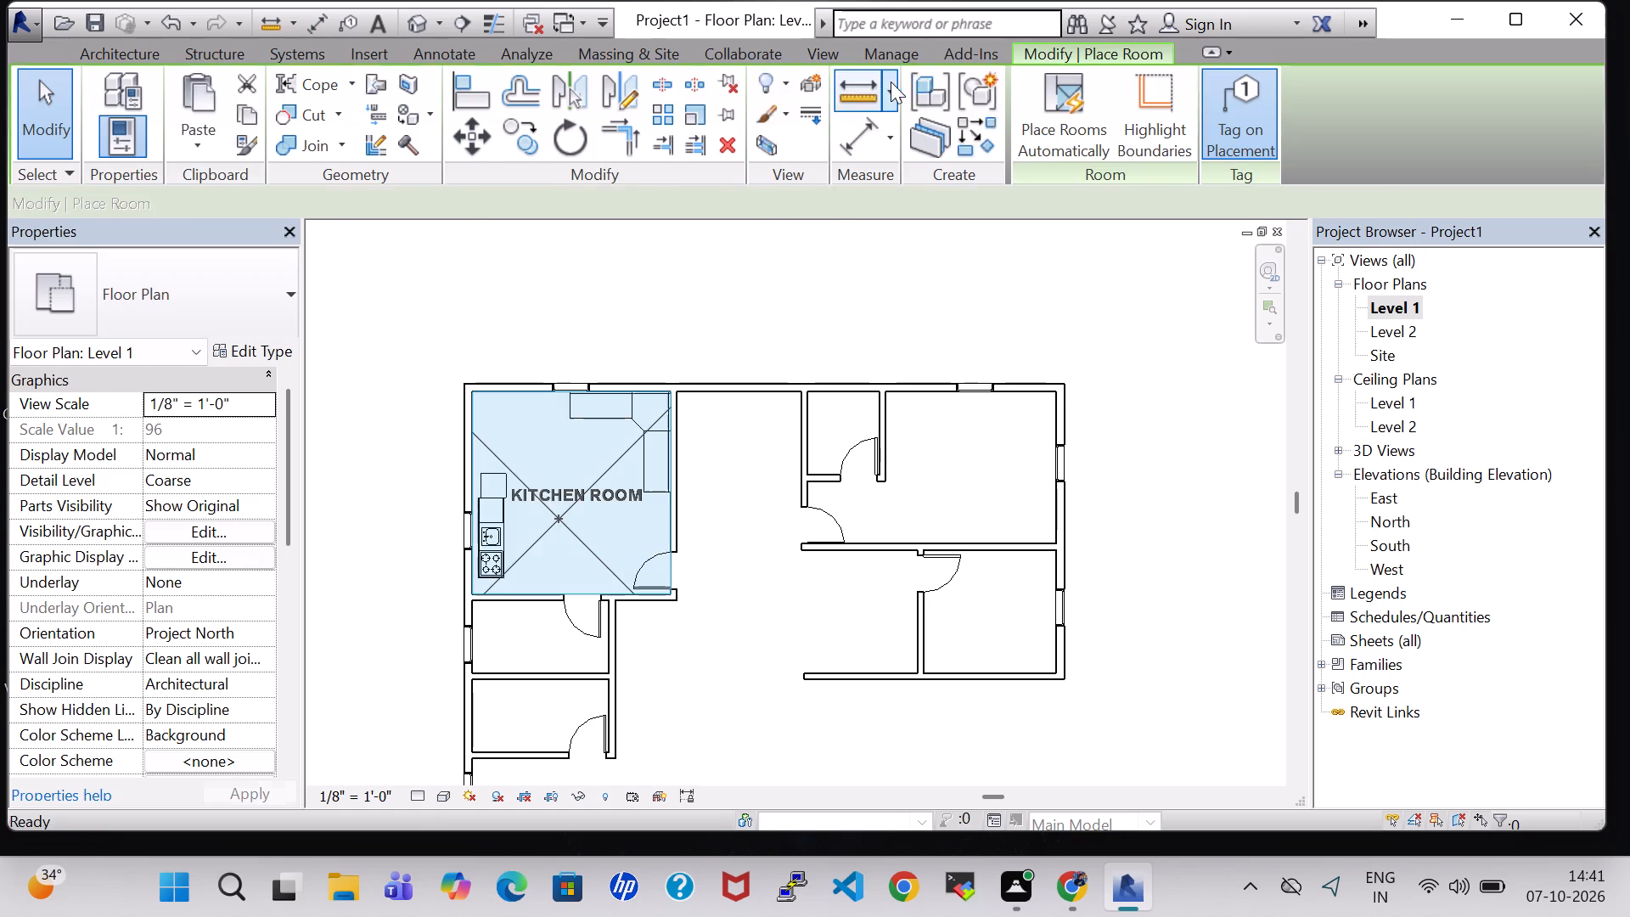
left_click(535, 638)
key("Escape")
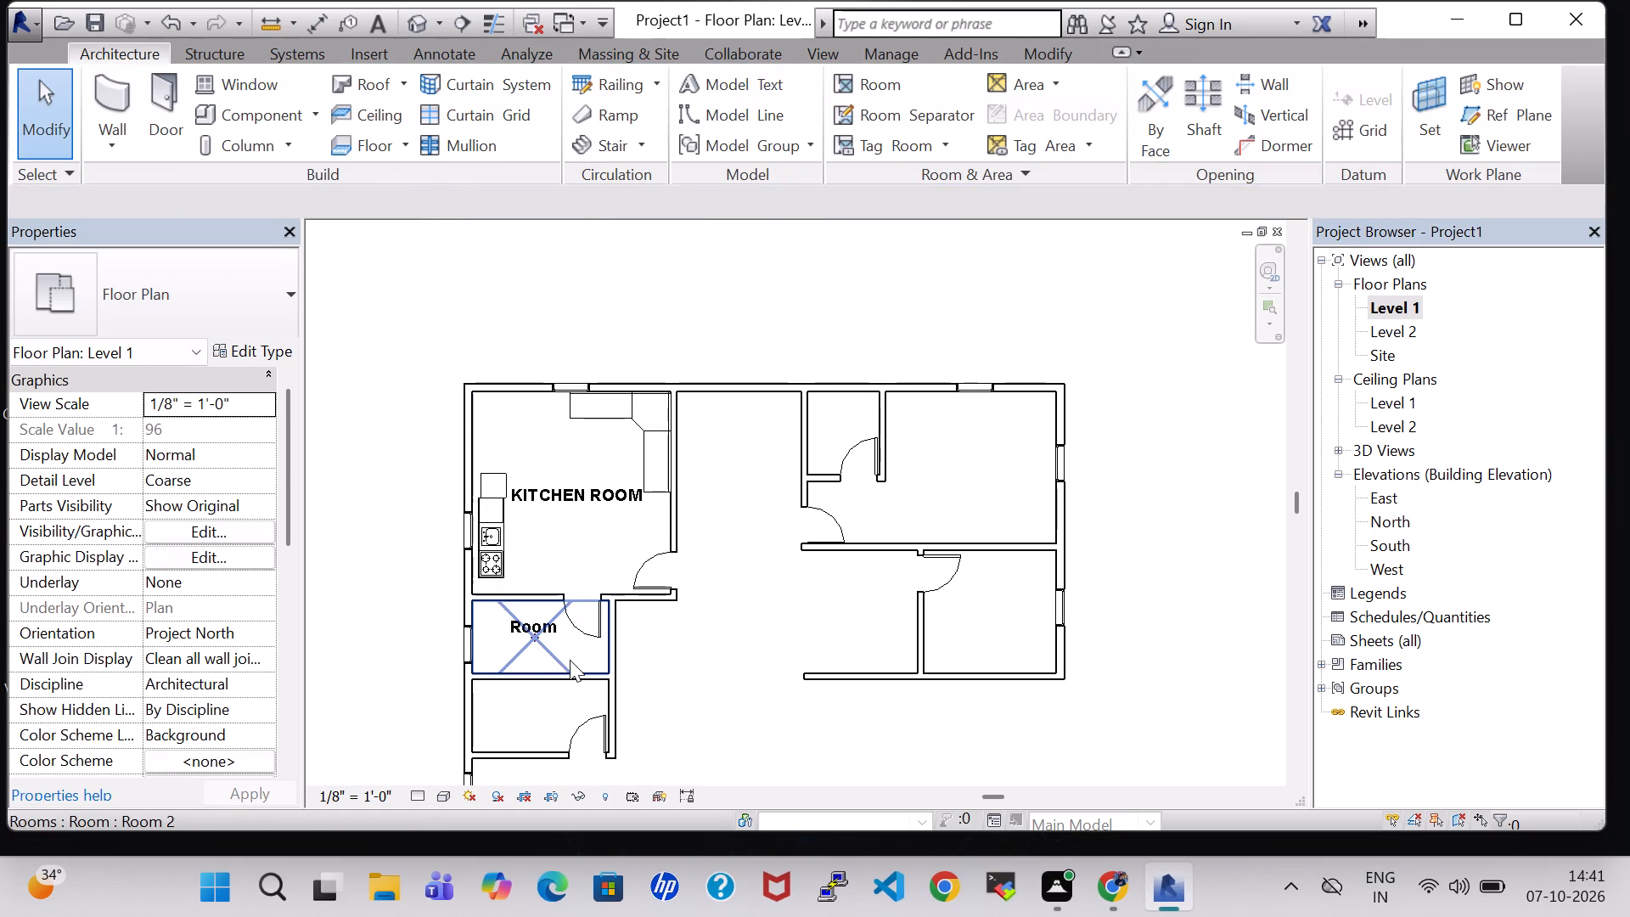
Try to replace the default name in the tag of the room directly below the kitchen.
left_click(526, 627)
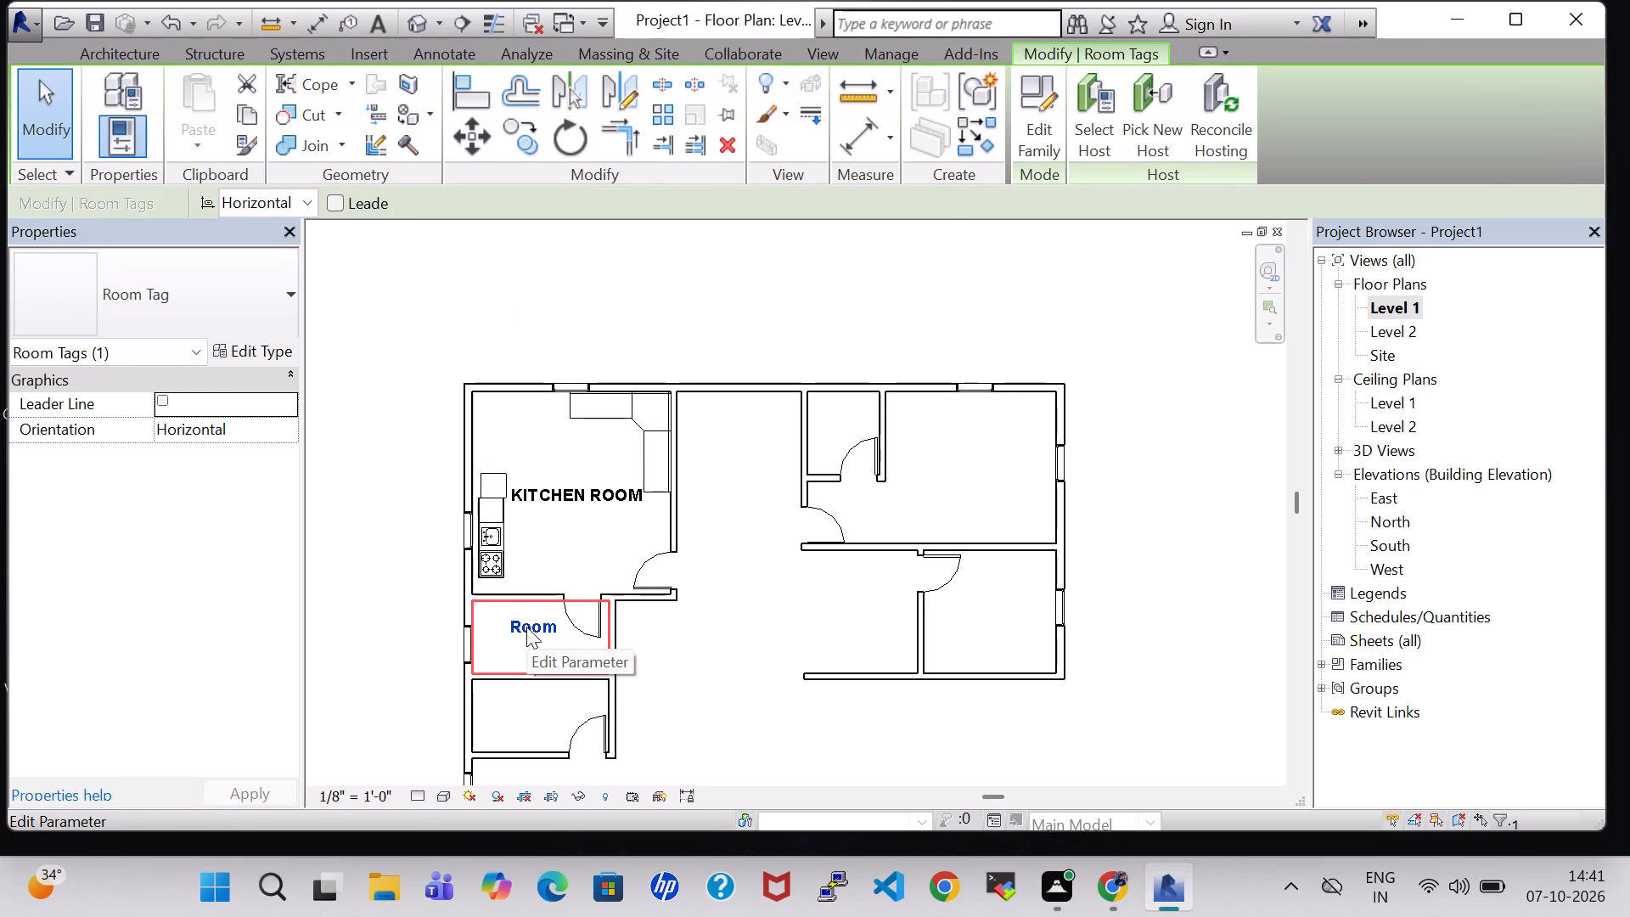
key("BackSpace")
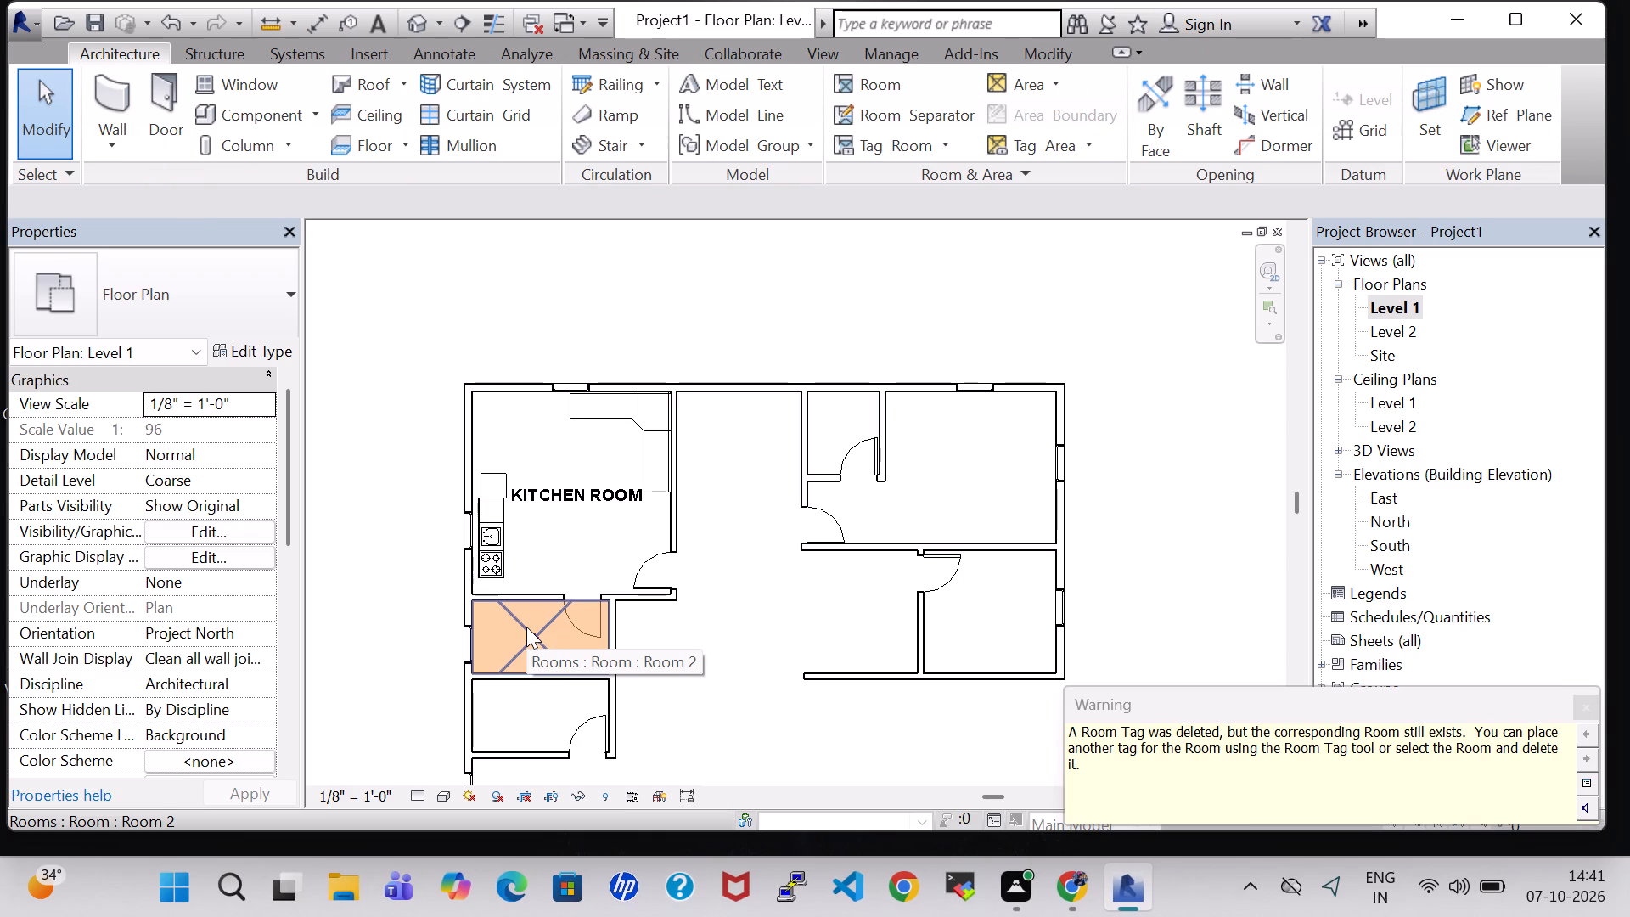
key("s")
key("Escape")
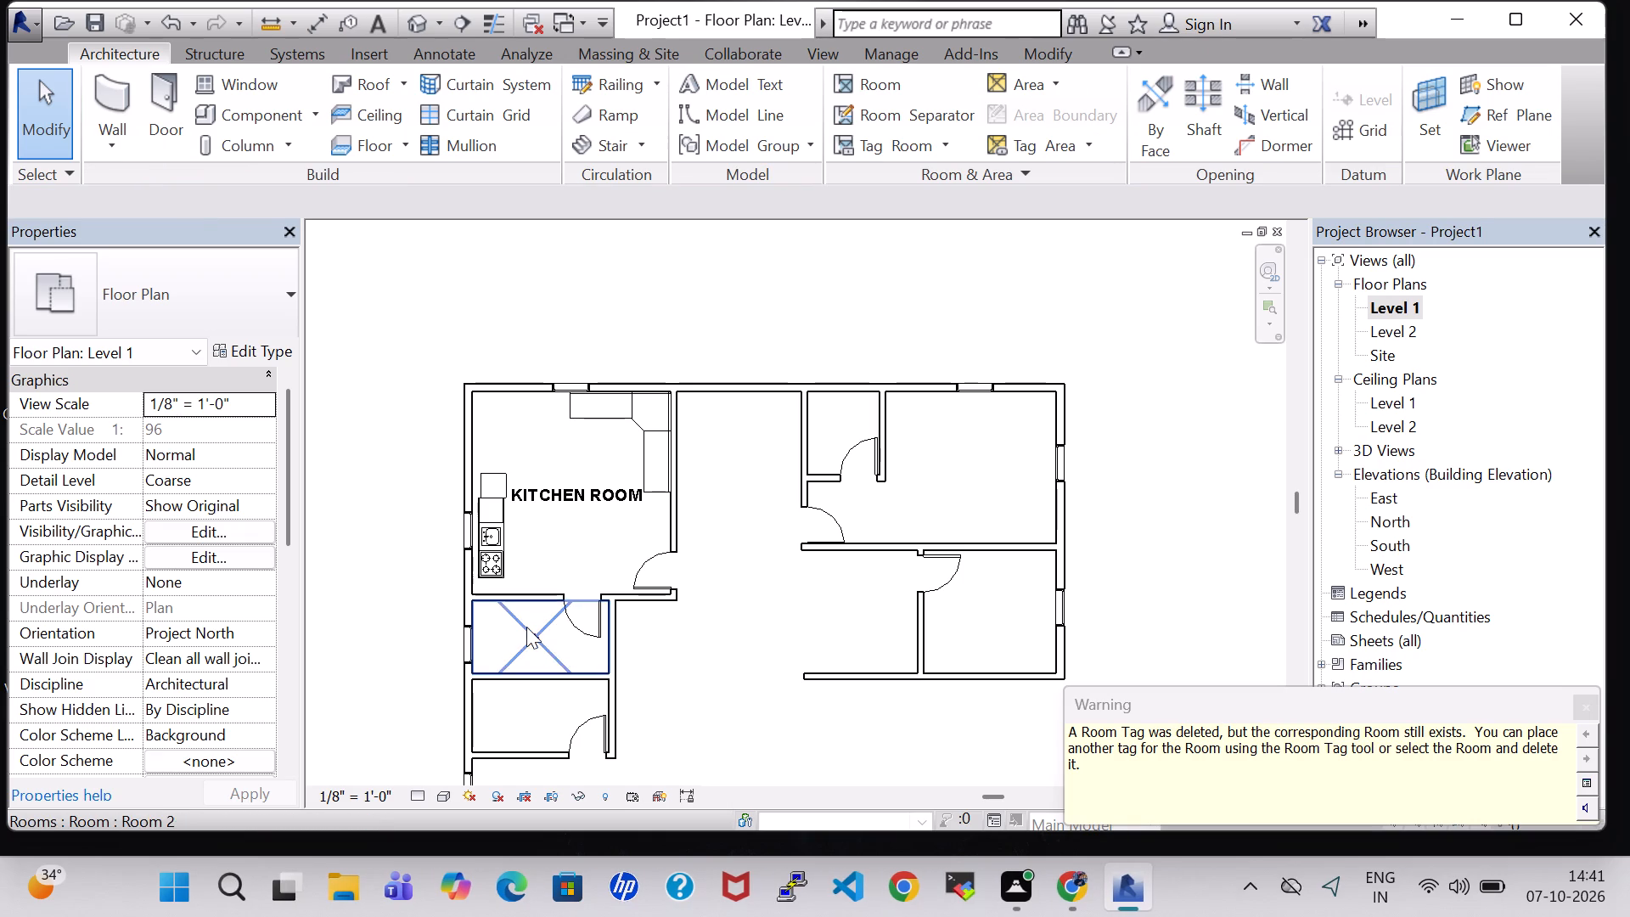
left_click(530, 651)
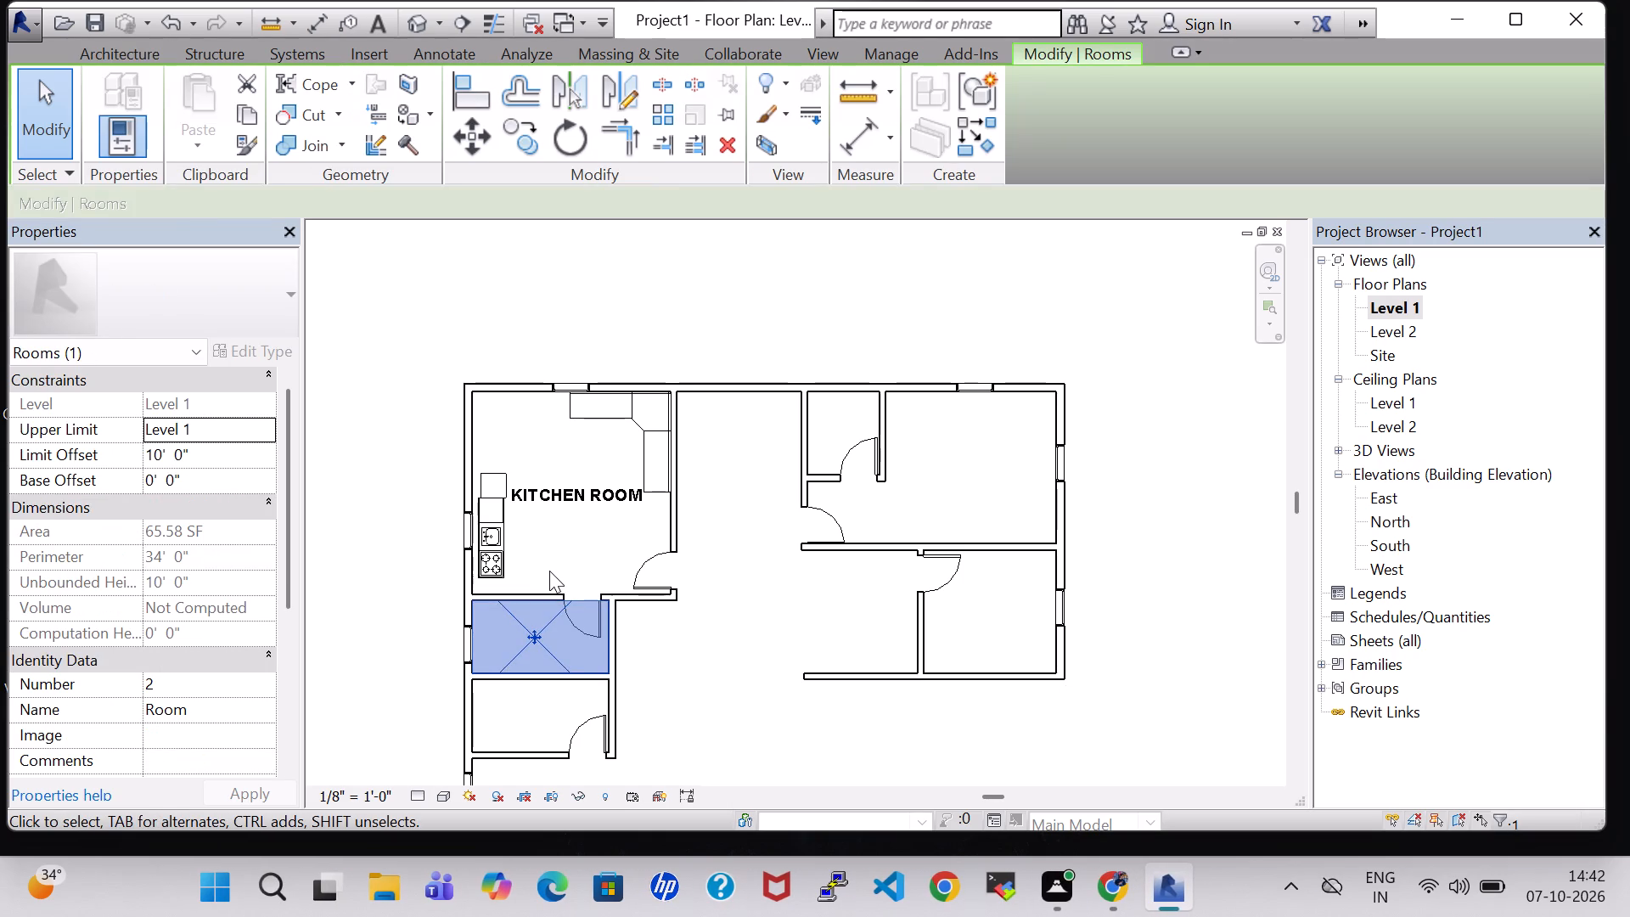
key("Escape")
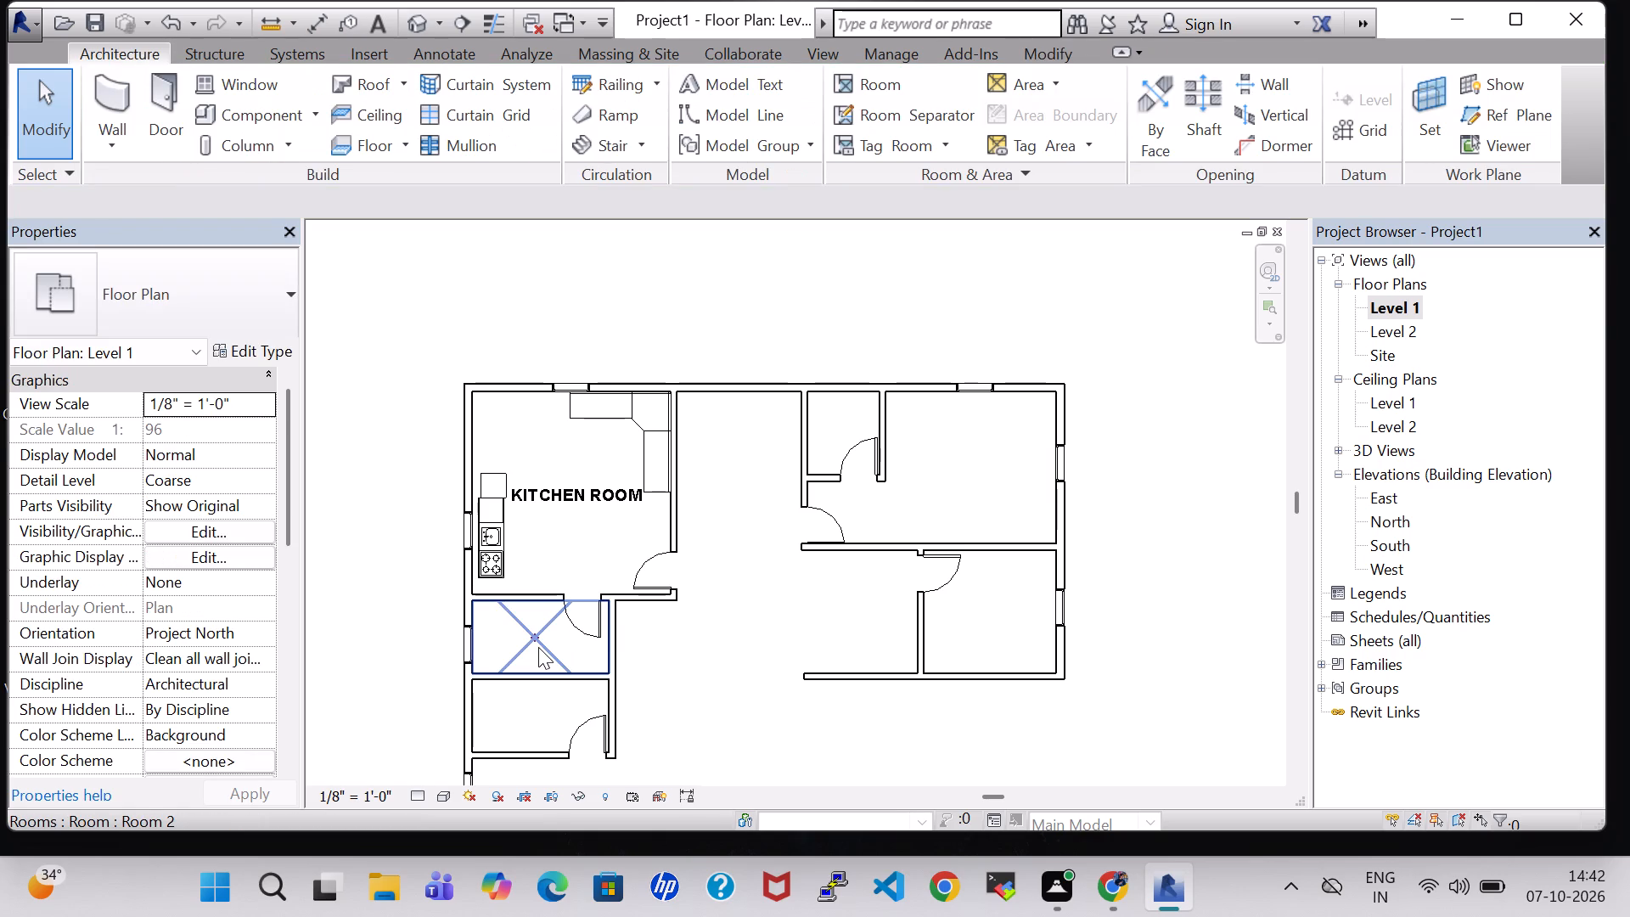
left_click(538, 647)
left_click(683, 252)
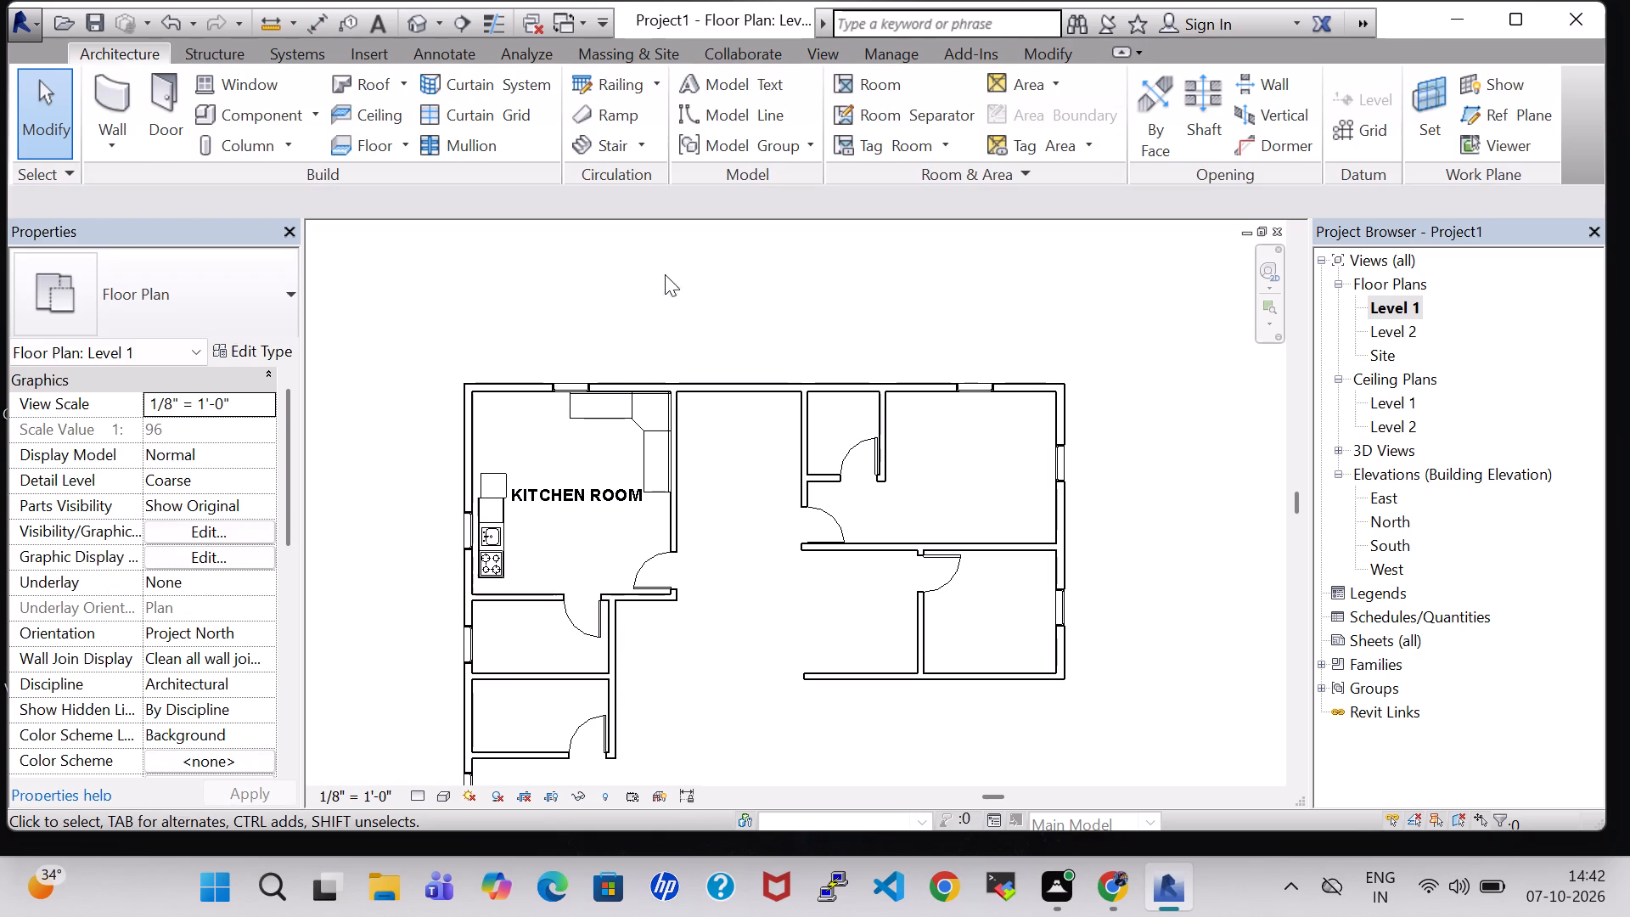
Place a tagged room in the second small enclosure below the kitchen.
left_click(853, 78)
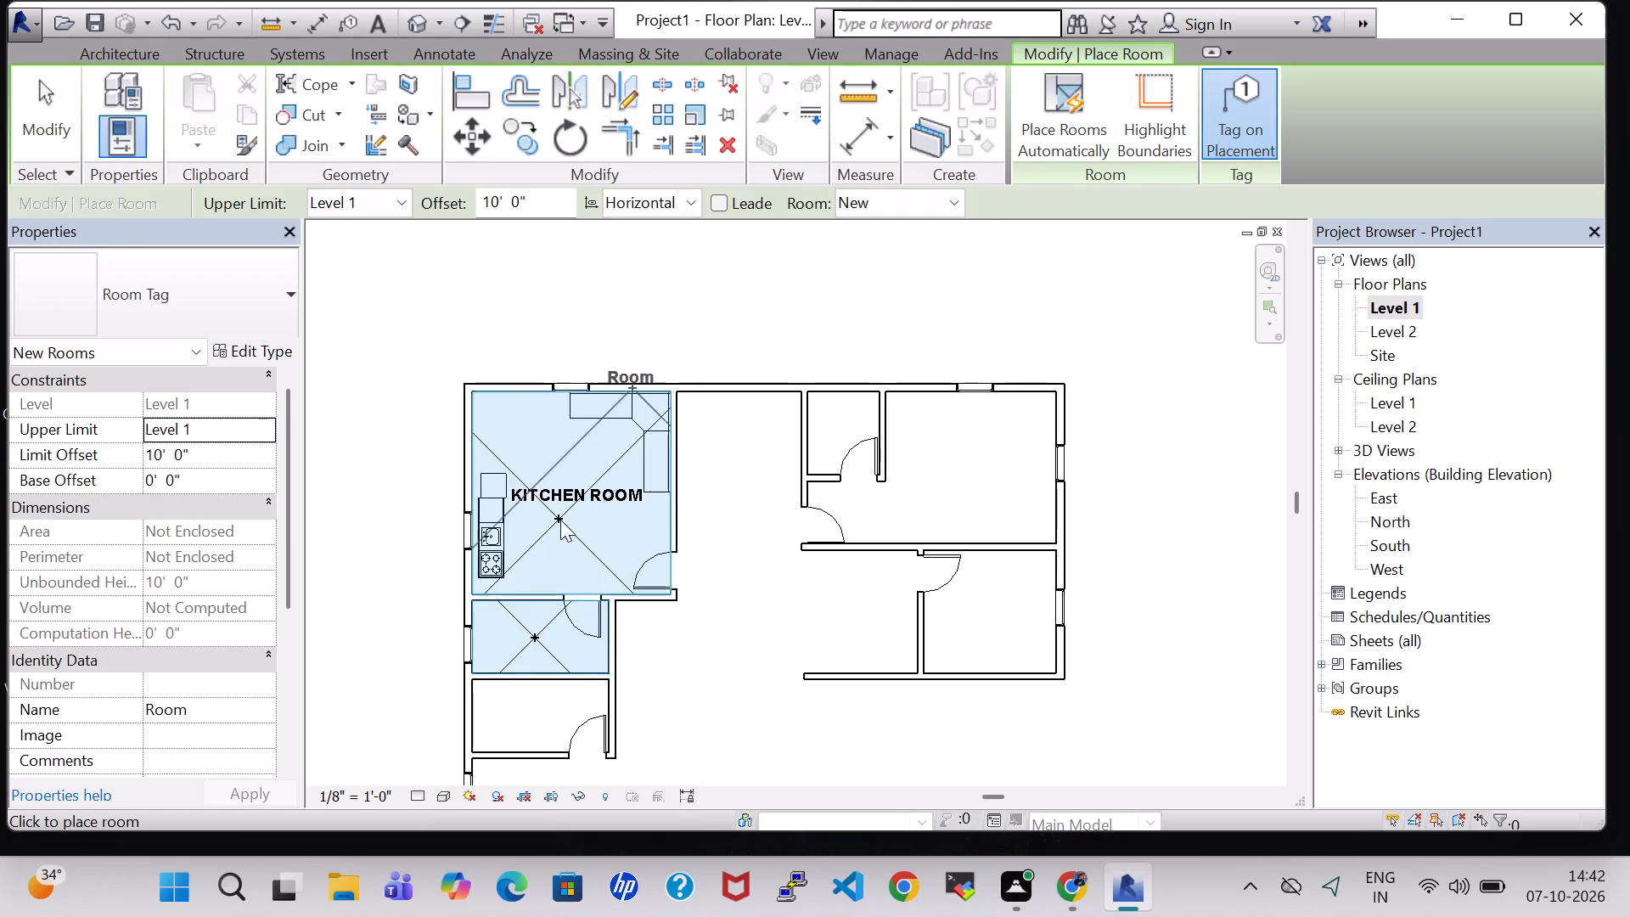
left_click(536, 648)
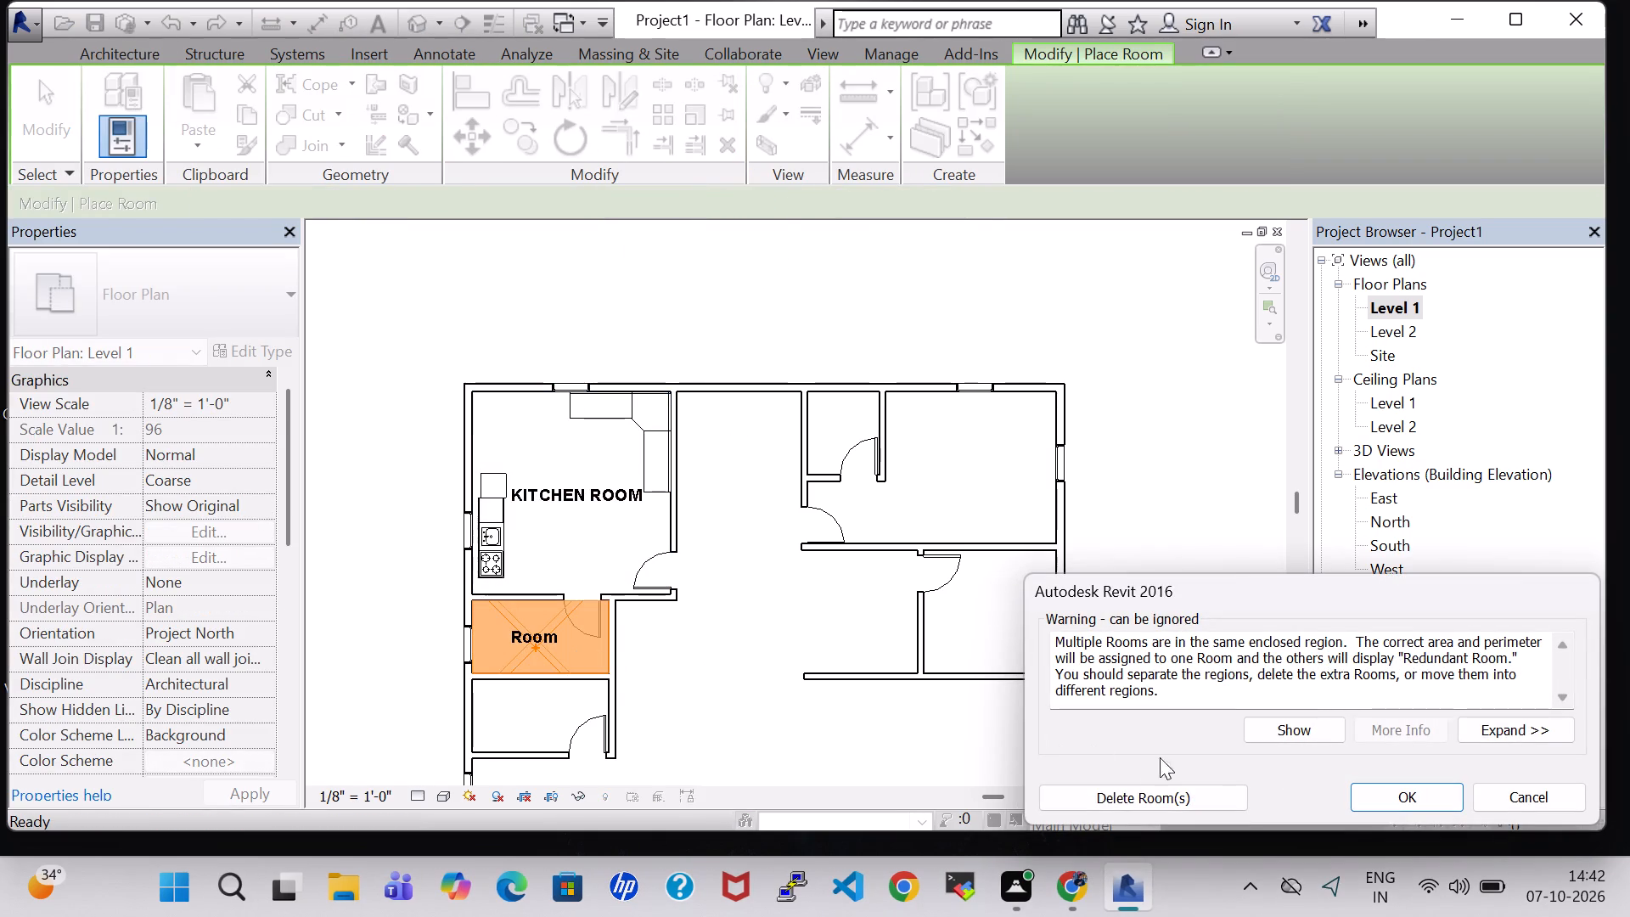
left_click(1533, 792)
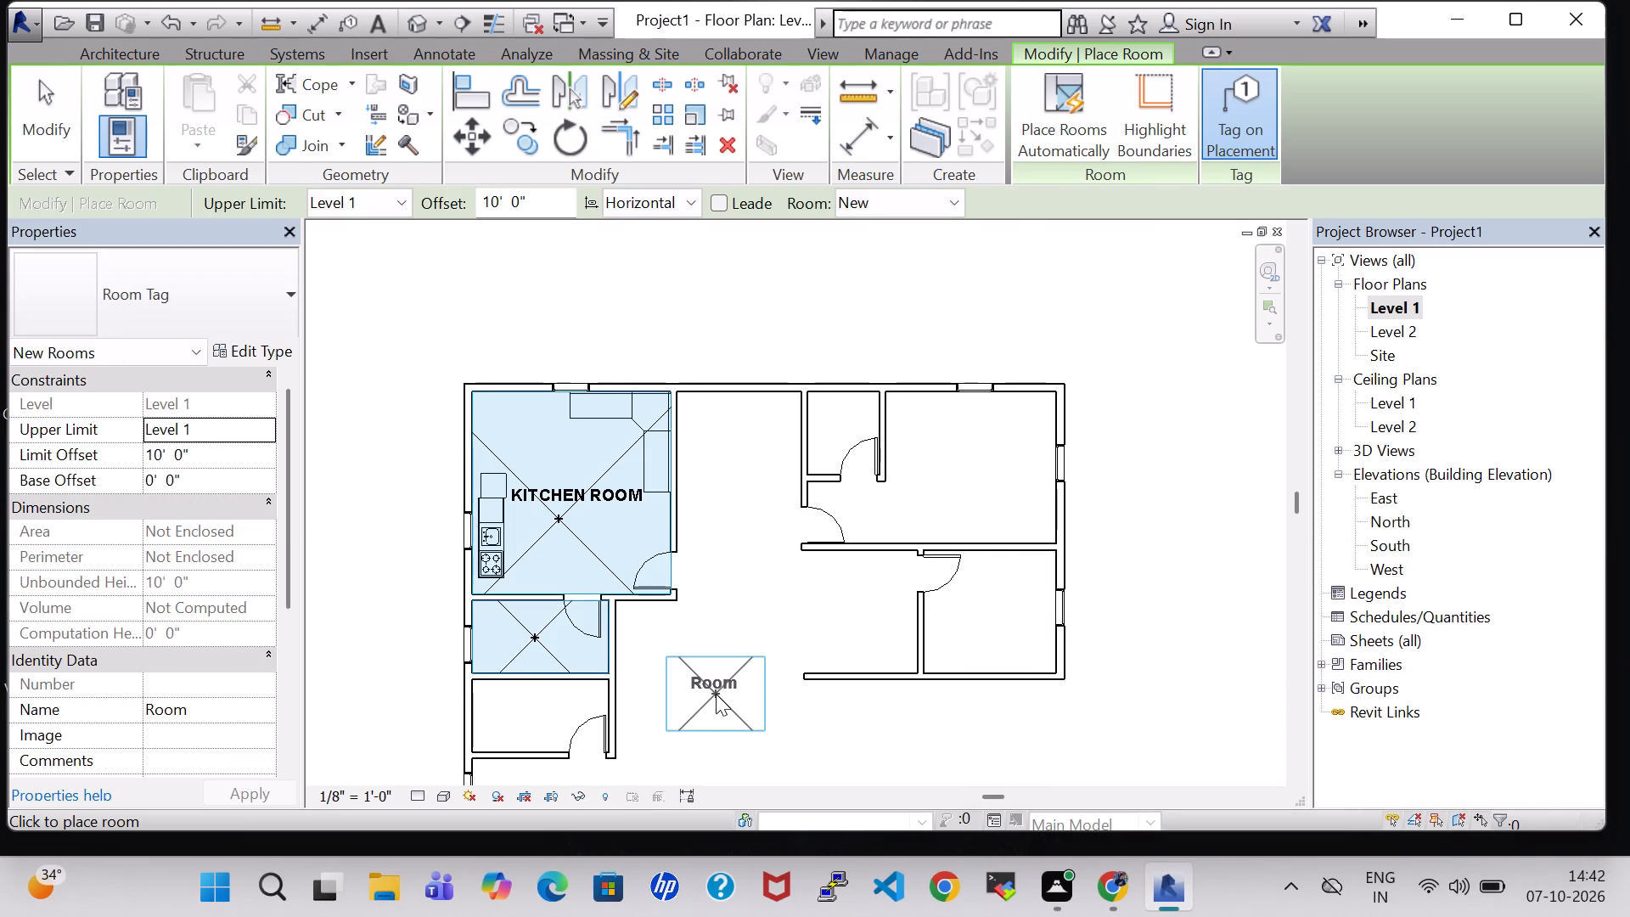
left_click(538, 717)
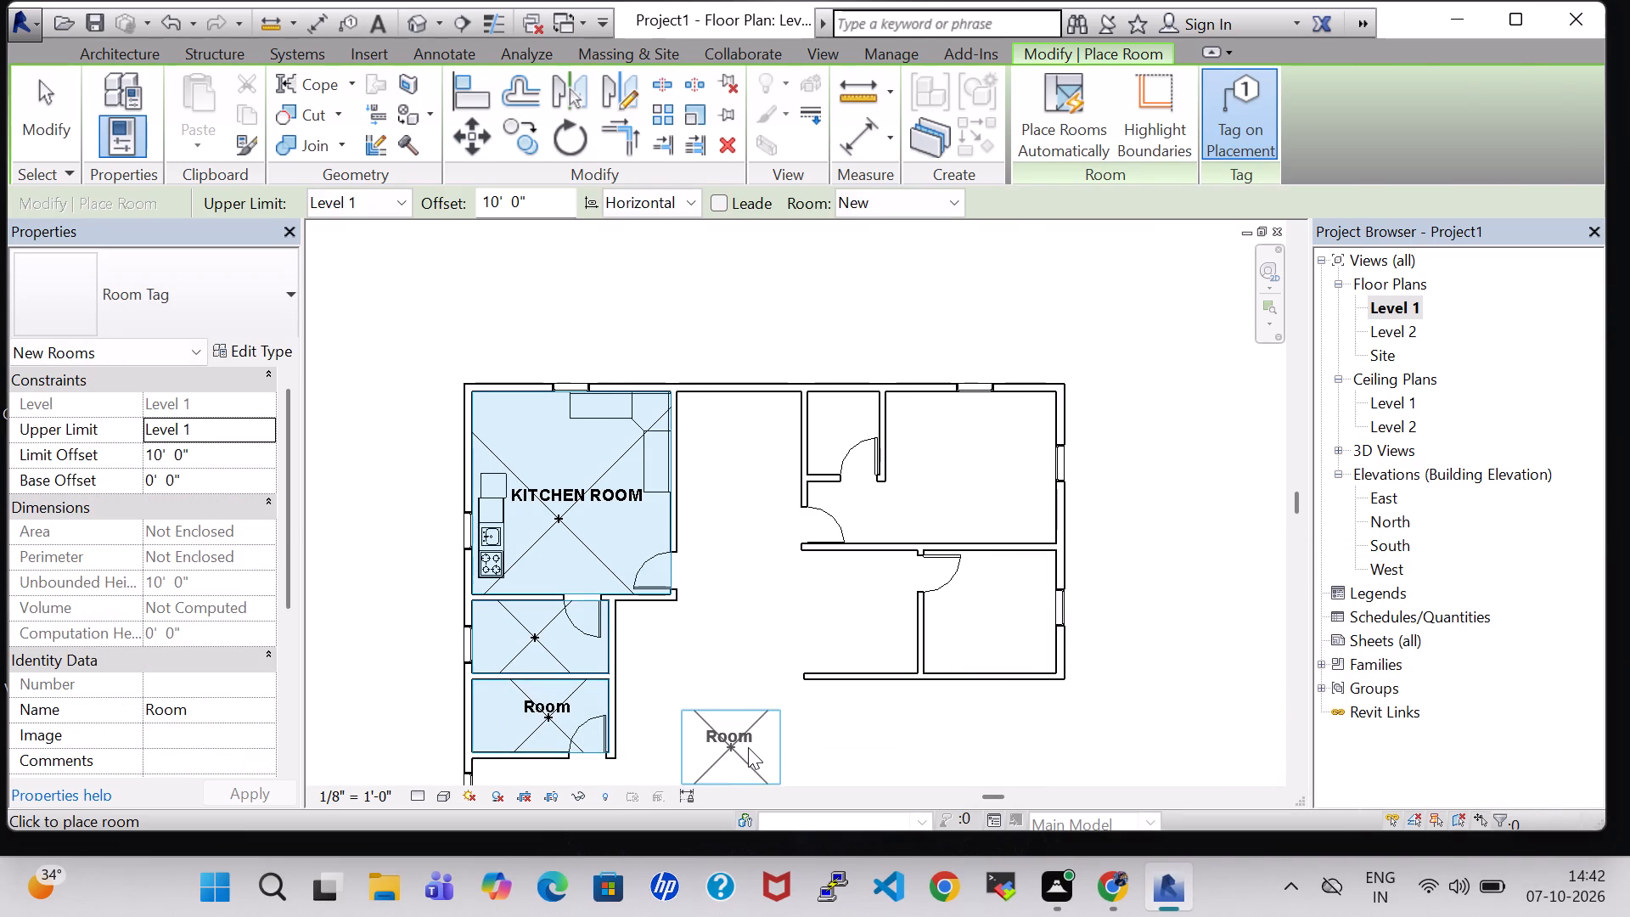
key("Escape")
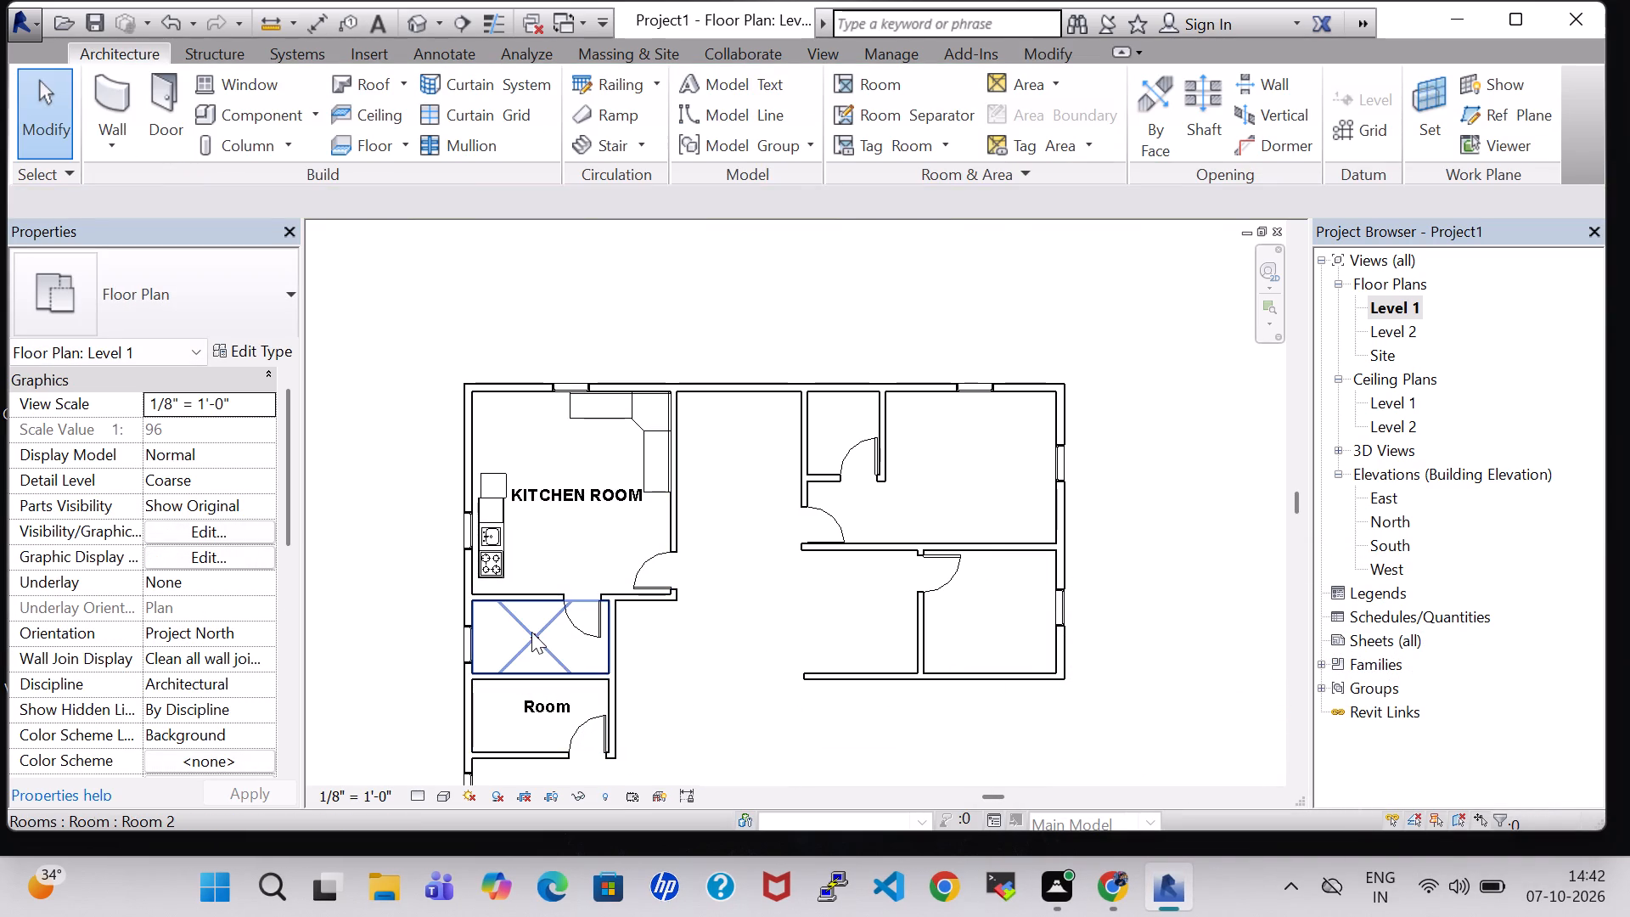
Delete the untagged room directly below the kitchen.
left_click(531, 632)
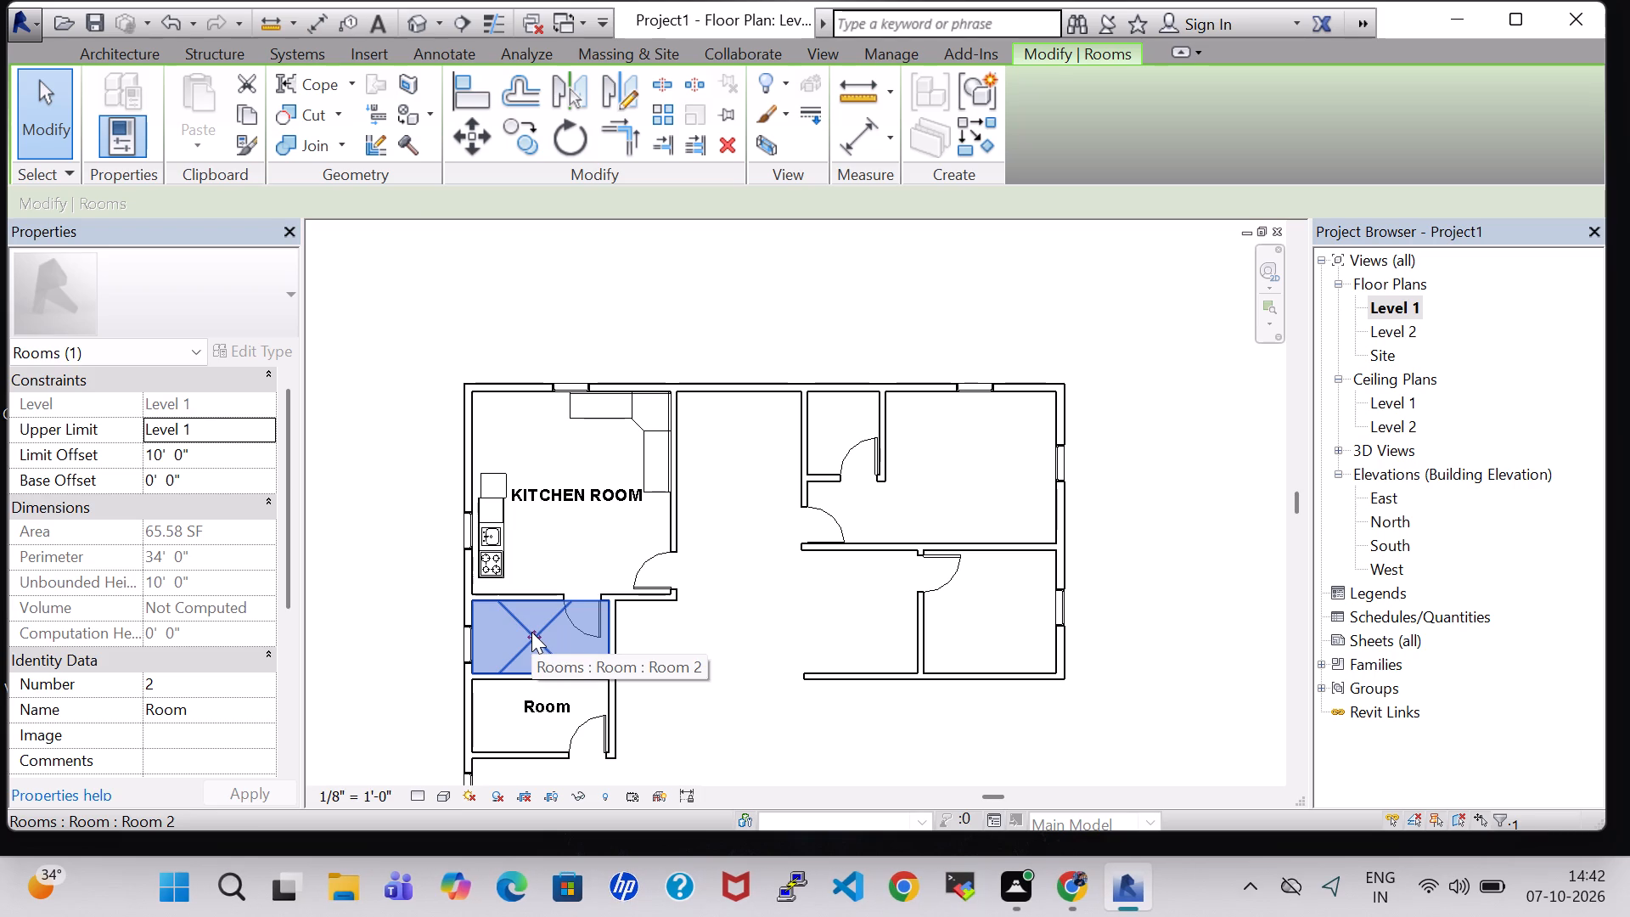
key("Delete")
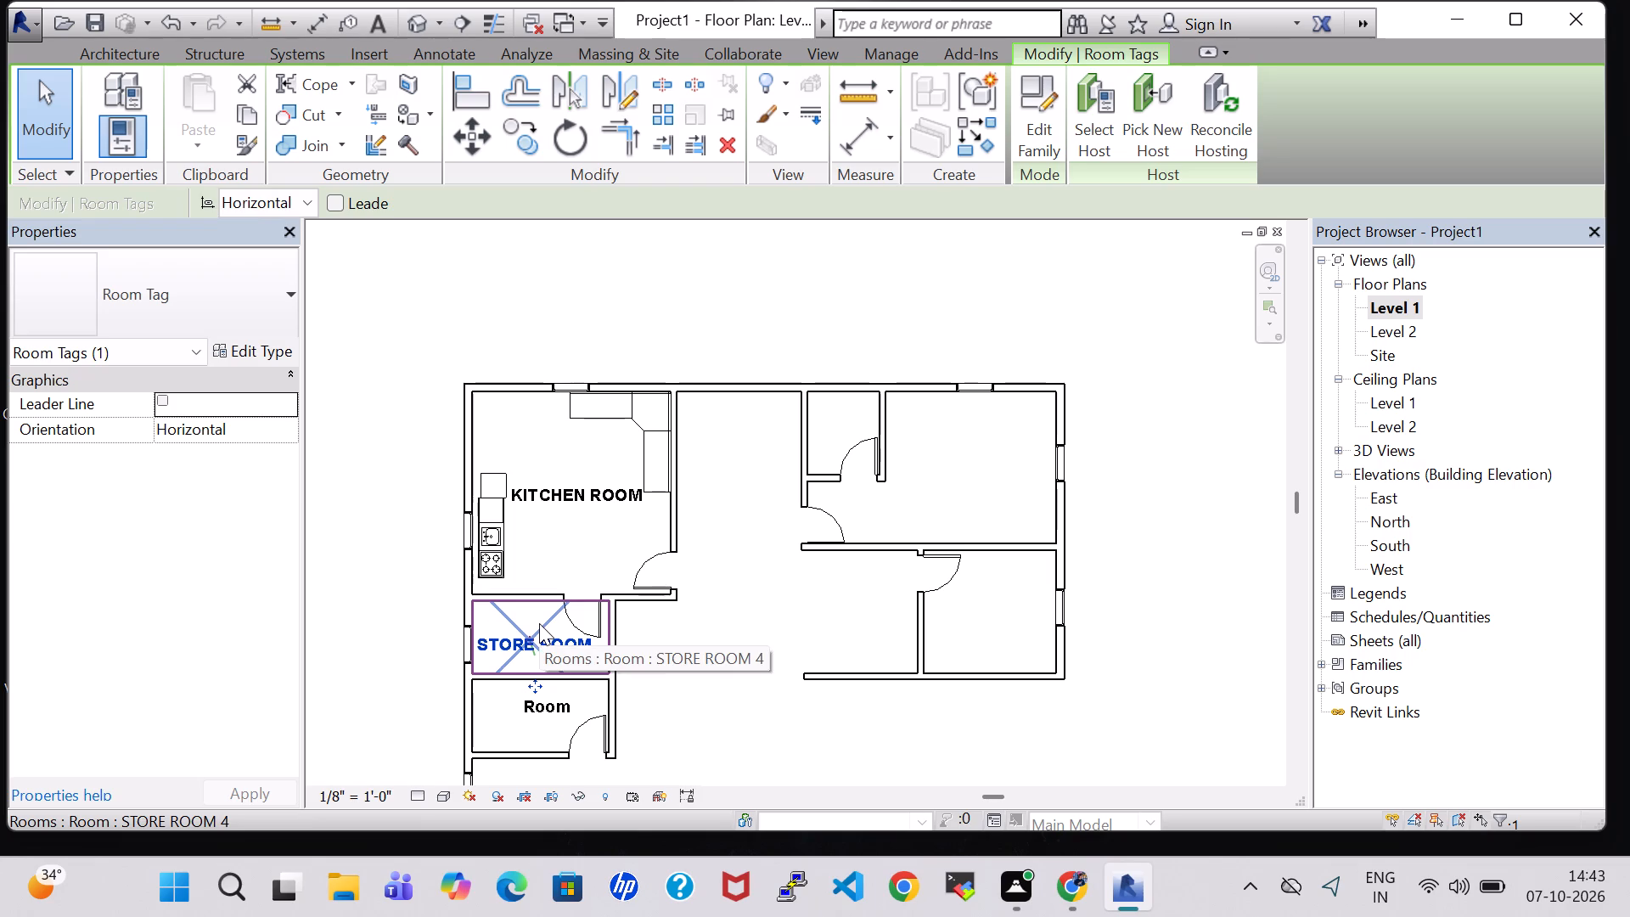
Nudge the STORE ROOM tag slightly rightward to centre it within its room below the kitchen.
key("Right")
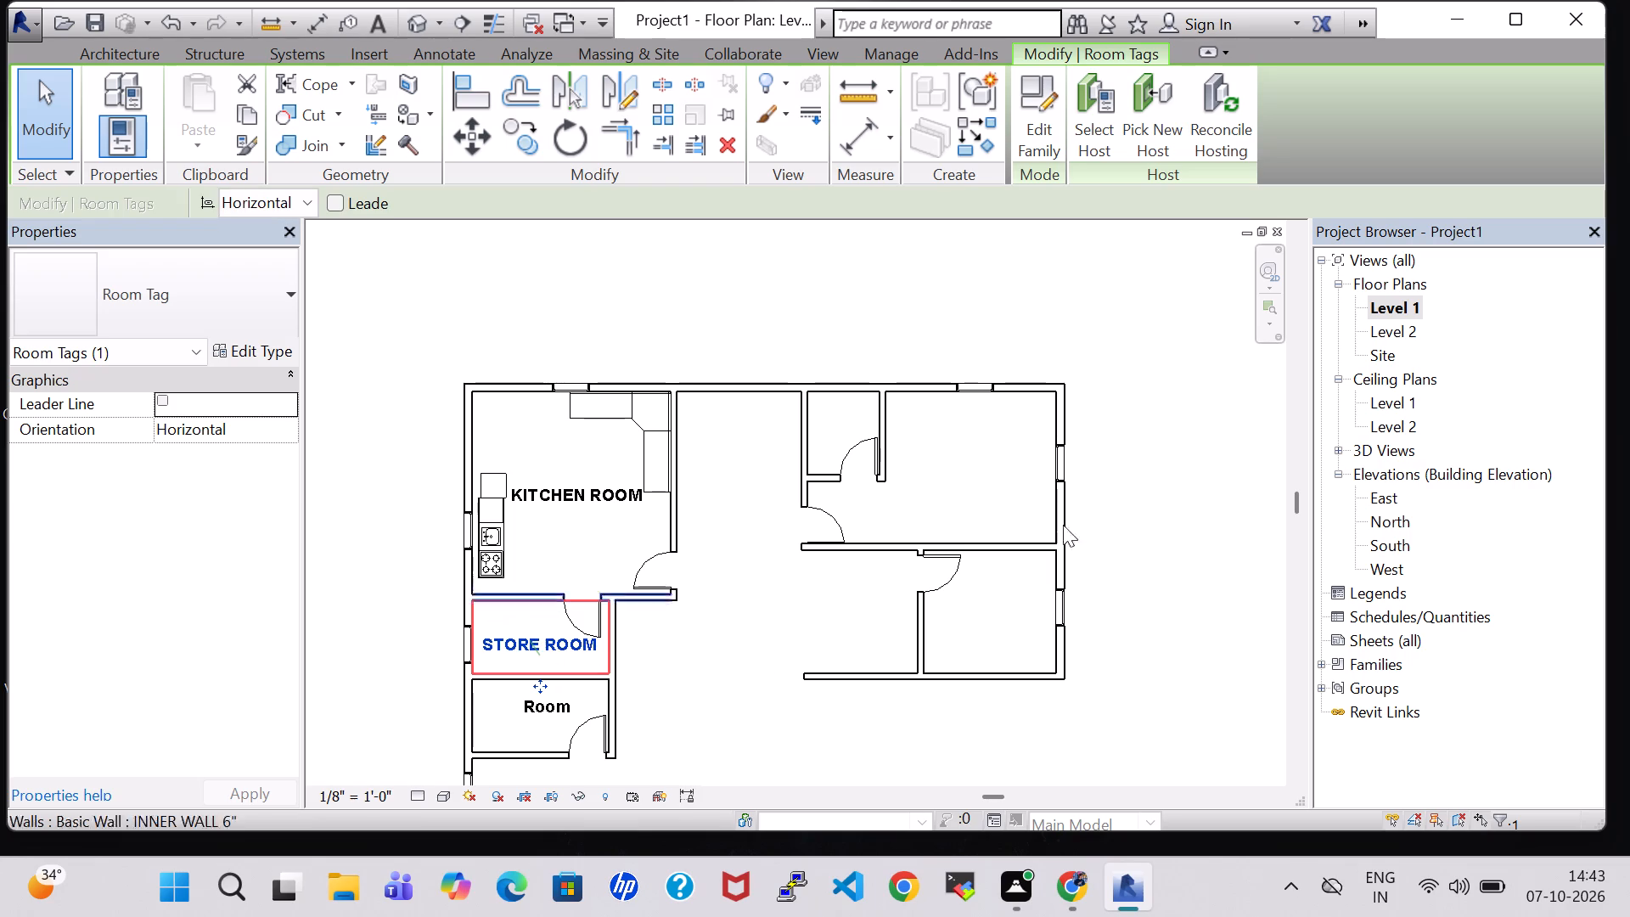
left_click(1259, 442)
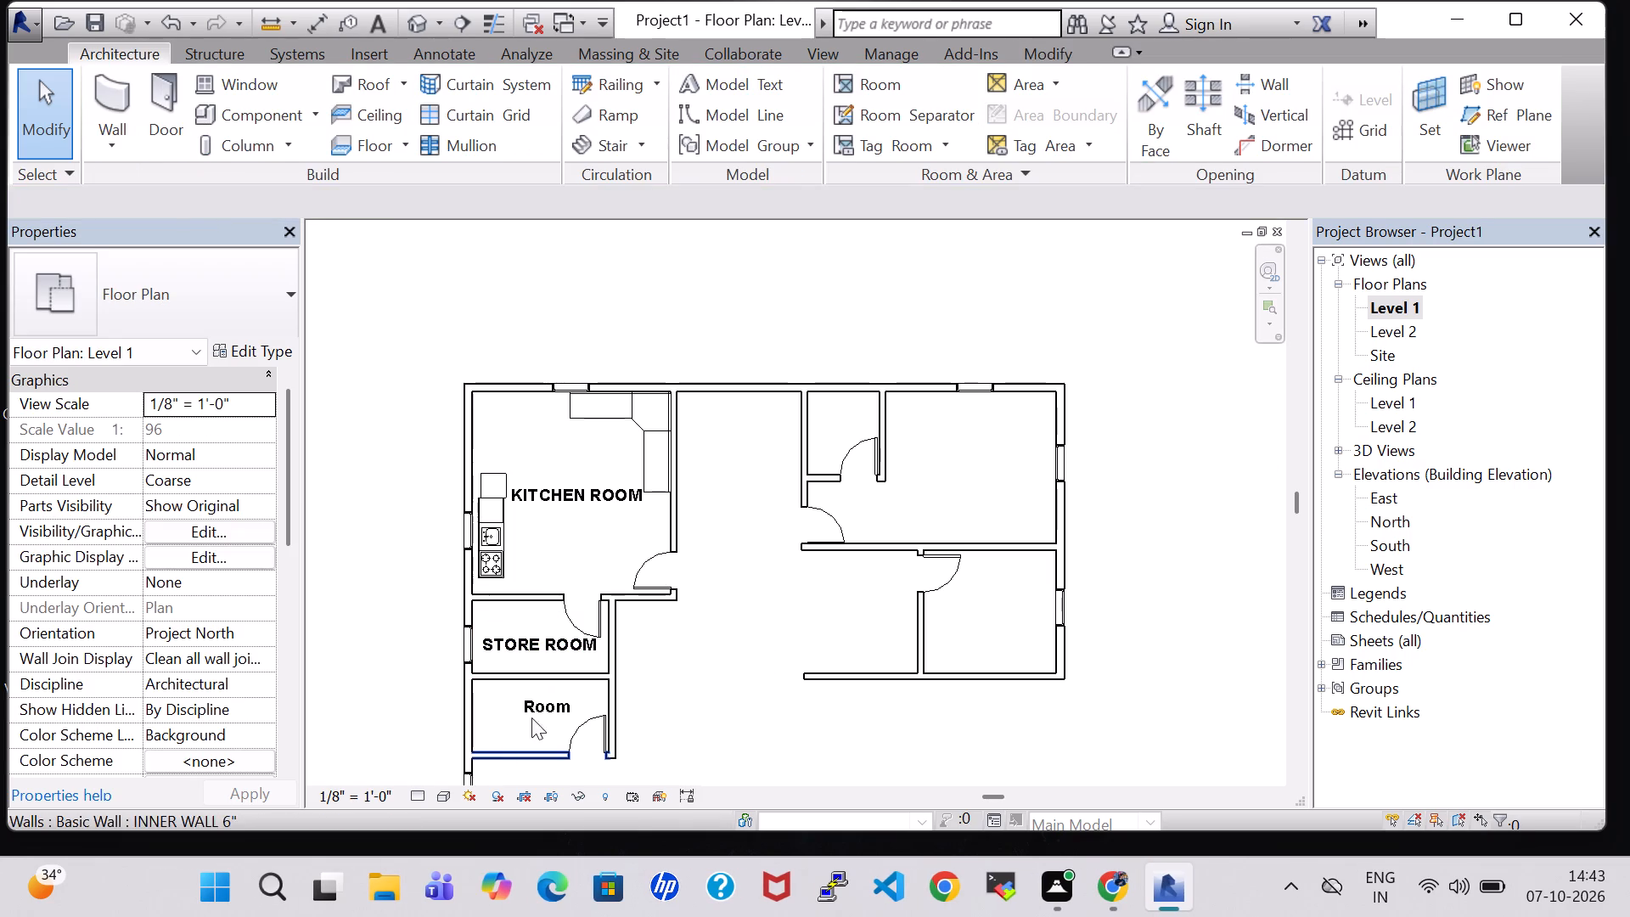
Rename the default-named room below STORE ROOM as TOILET in its tag.
left_click(560, 702)
left_click(559, 702)
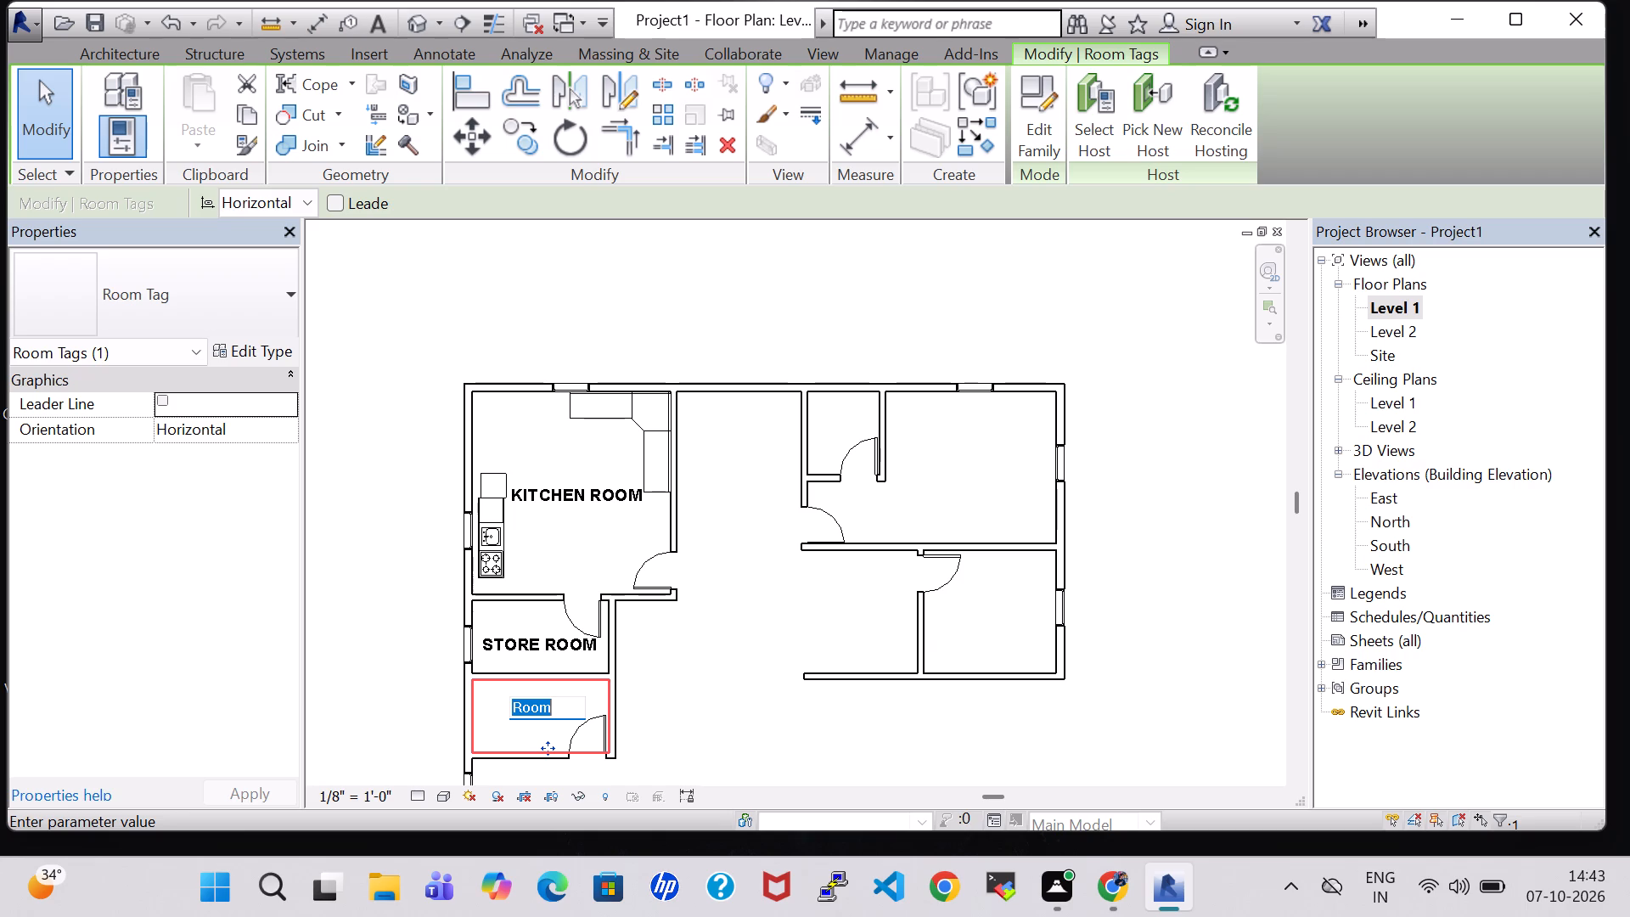
key("BackSpace")
type("TOILET")
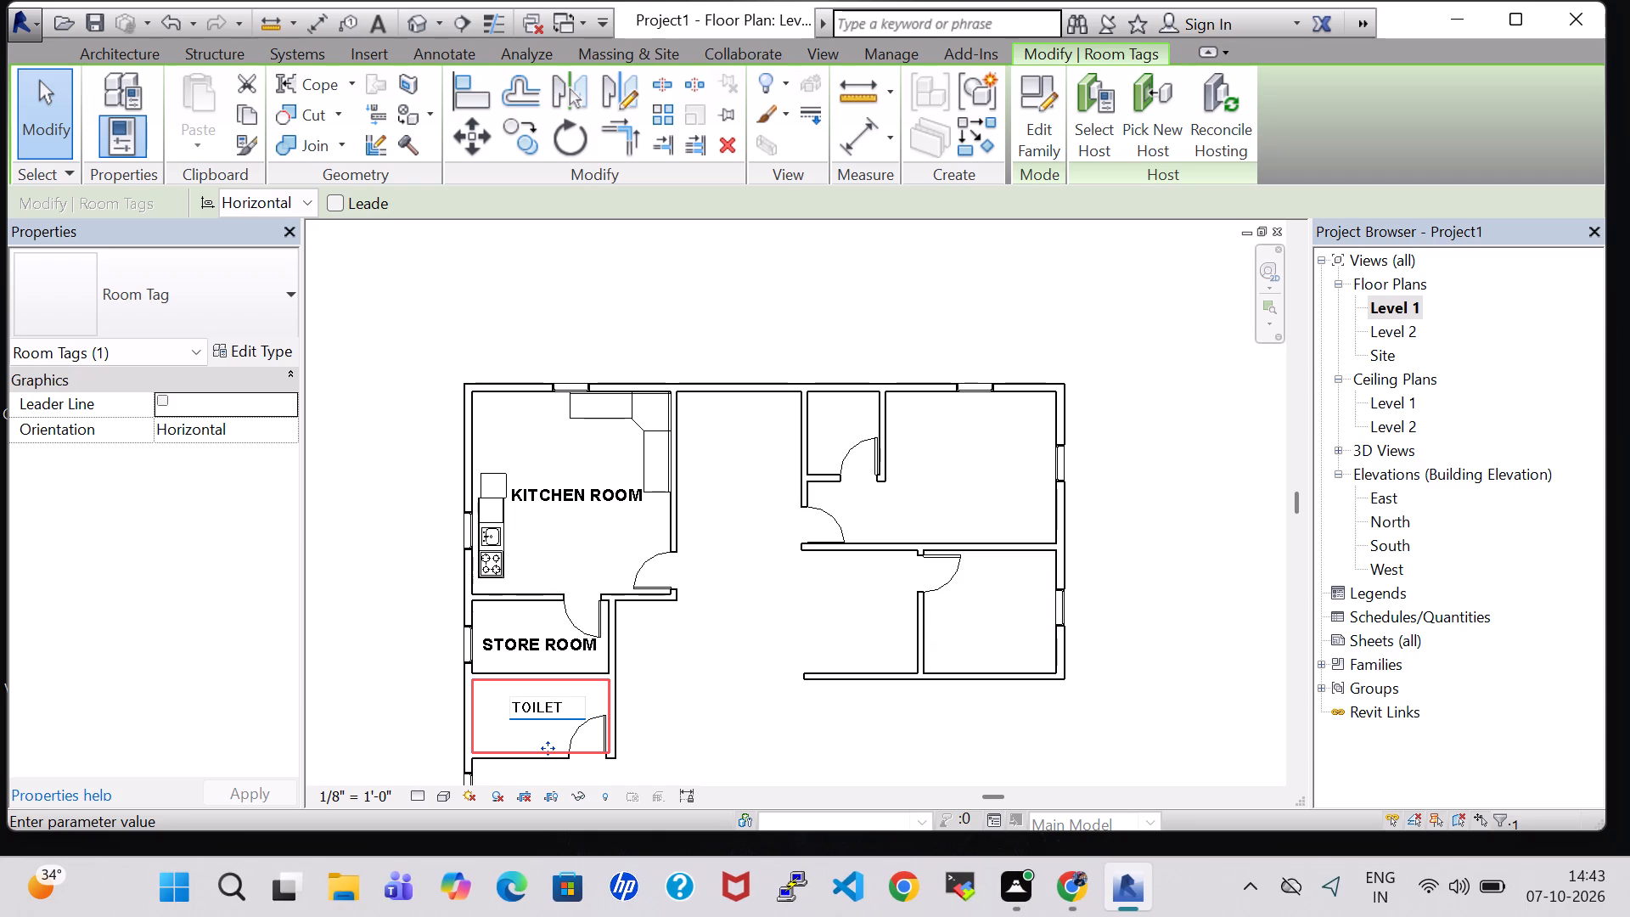
key("Return")
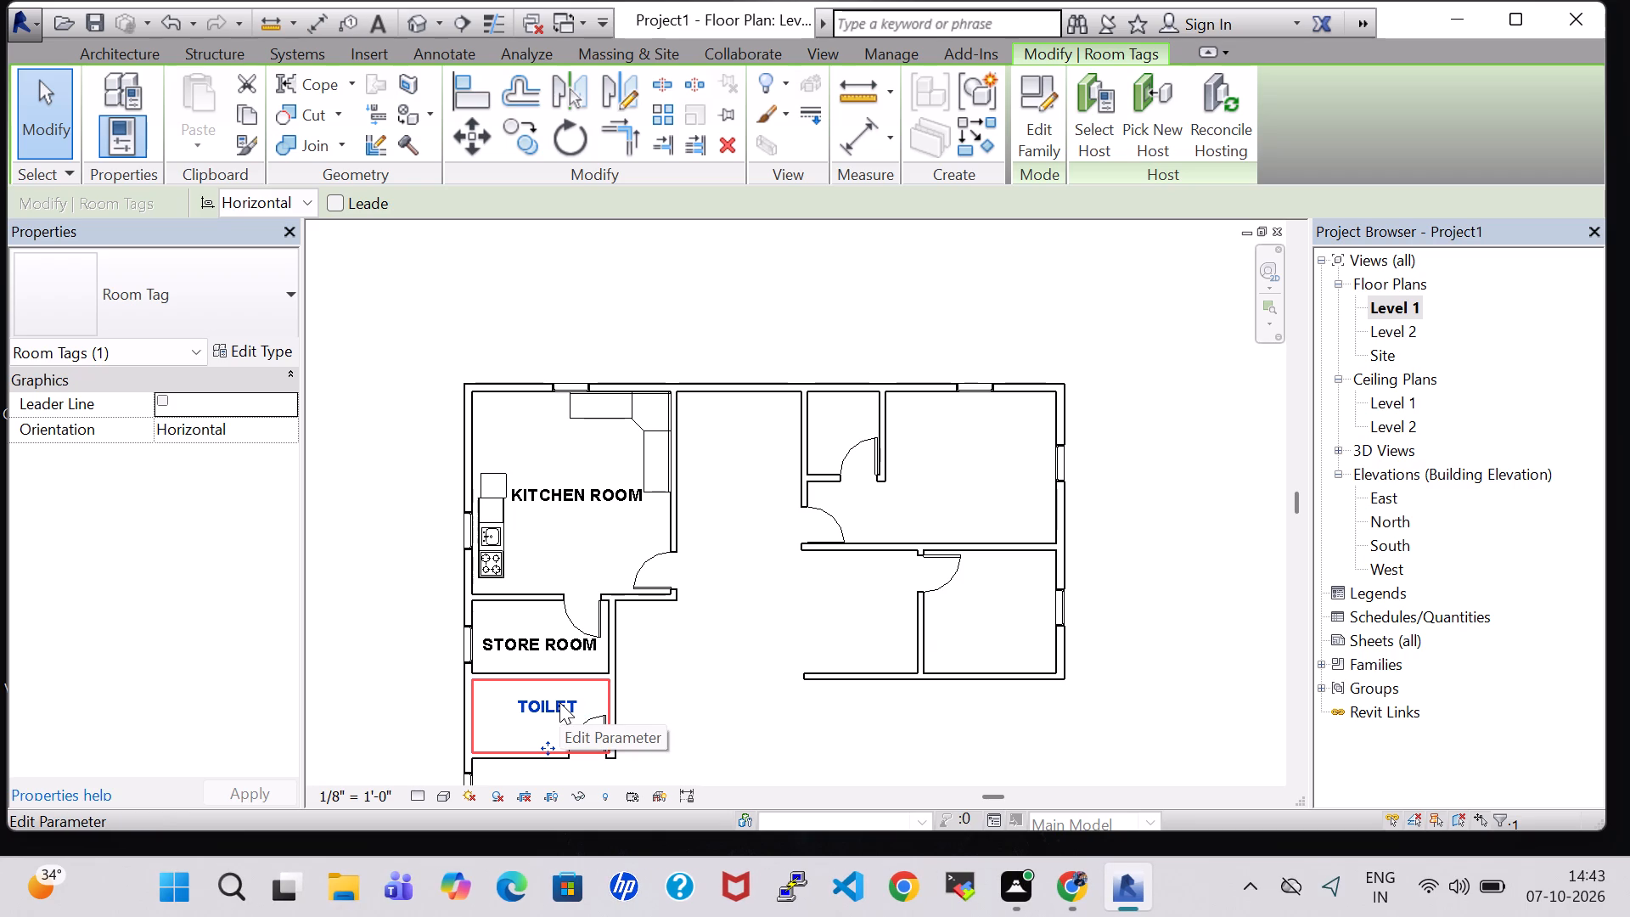
Open the inner wall below the toilet by splitting it about 0'-8" and 6'-9 1/2" from the toilet's side wall and deleting the piece between.
scroll(559, 702, "down", 1)
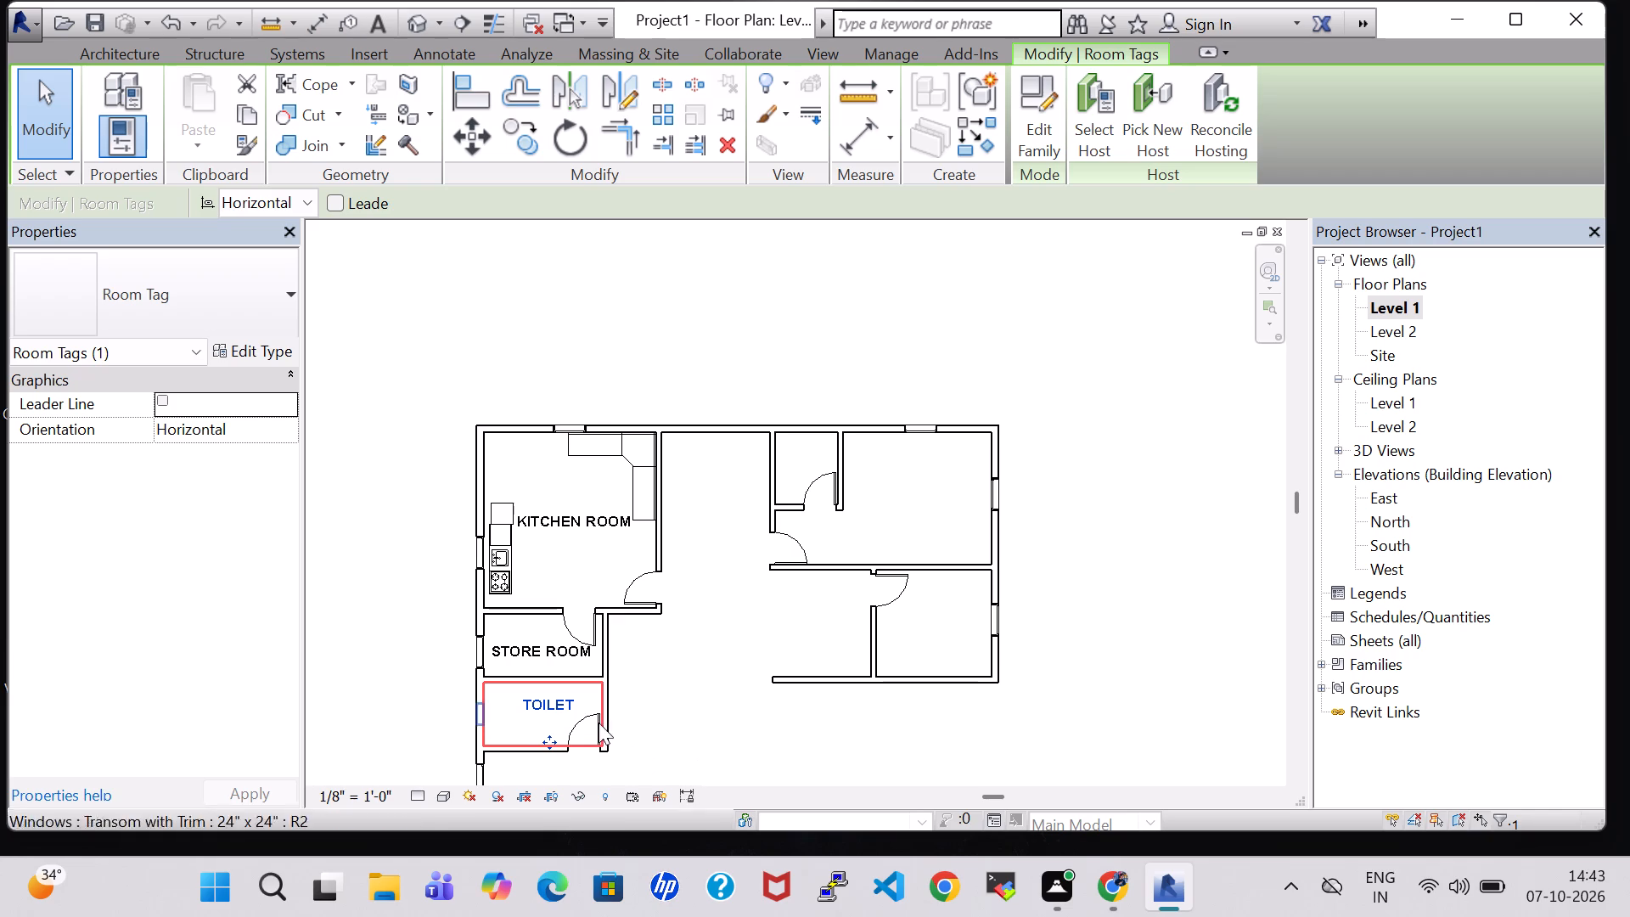
middle_click_drag(720, 748, 737, 492)
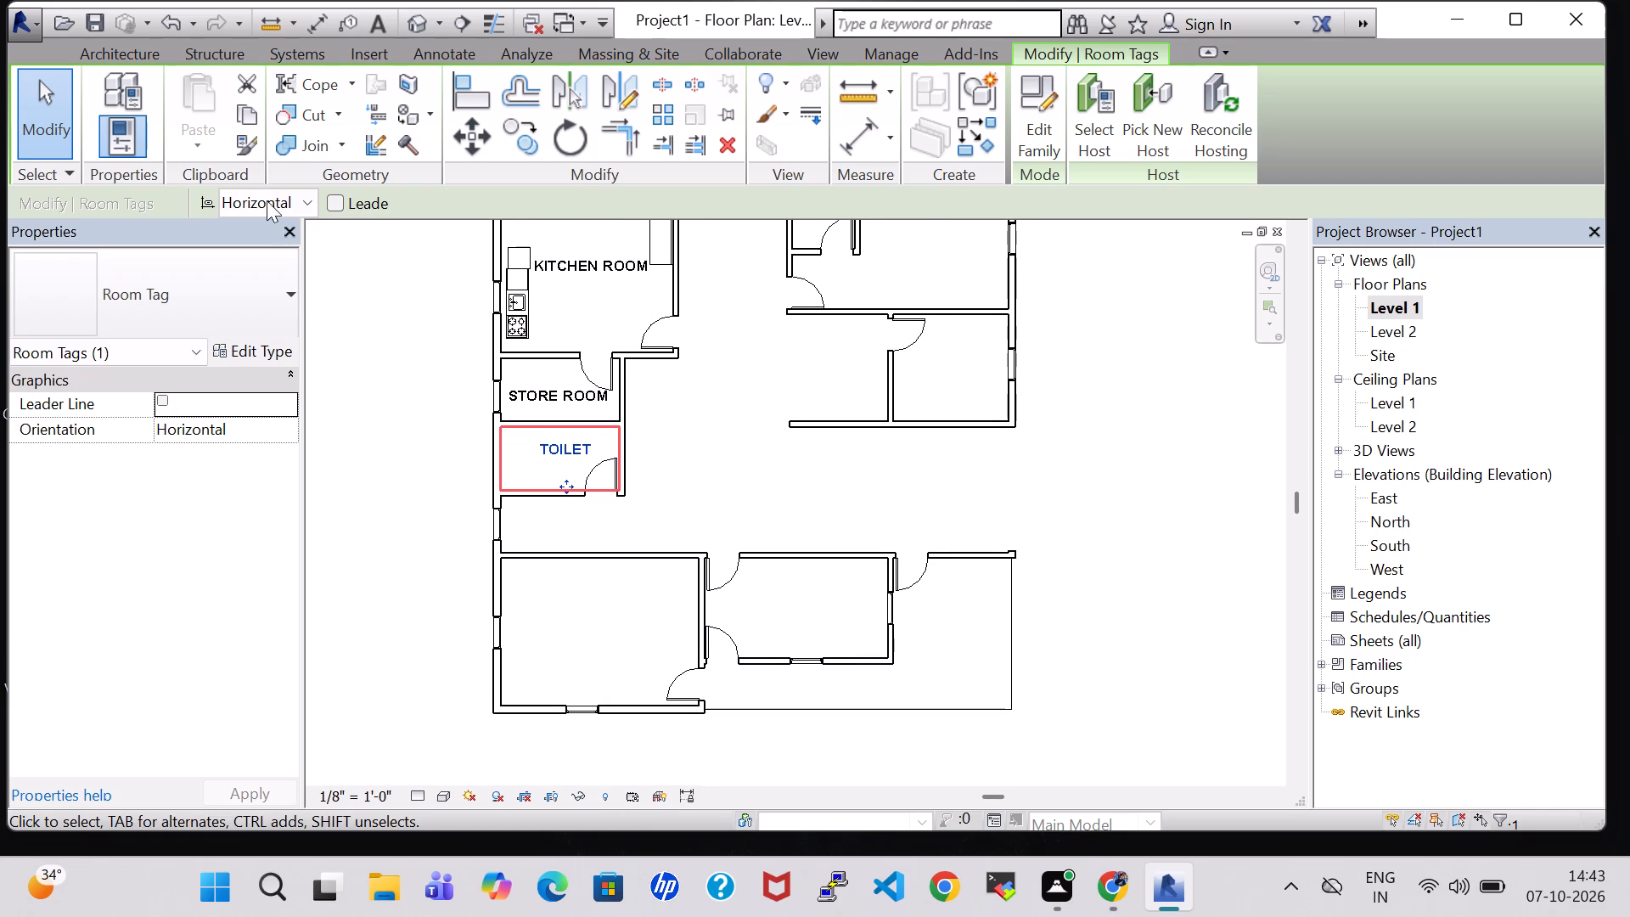
left_click(112, 52)
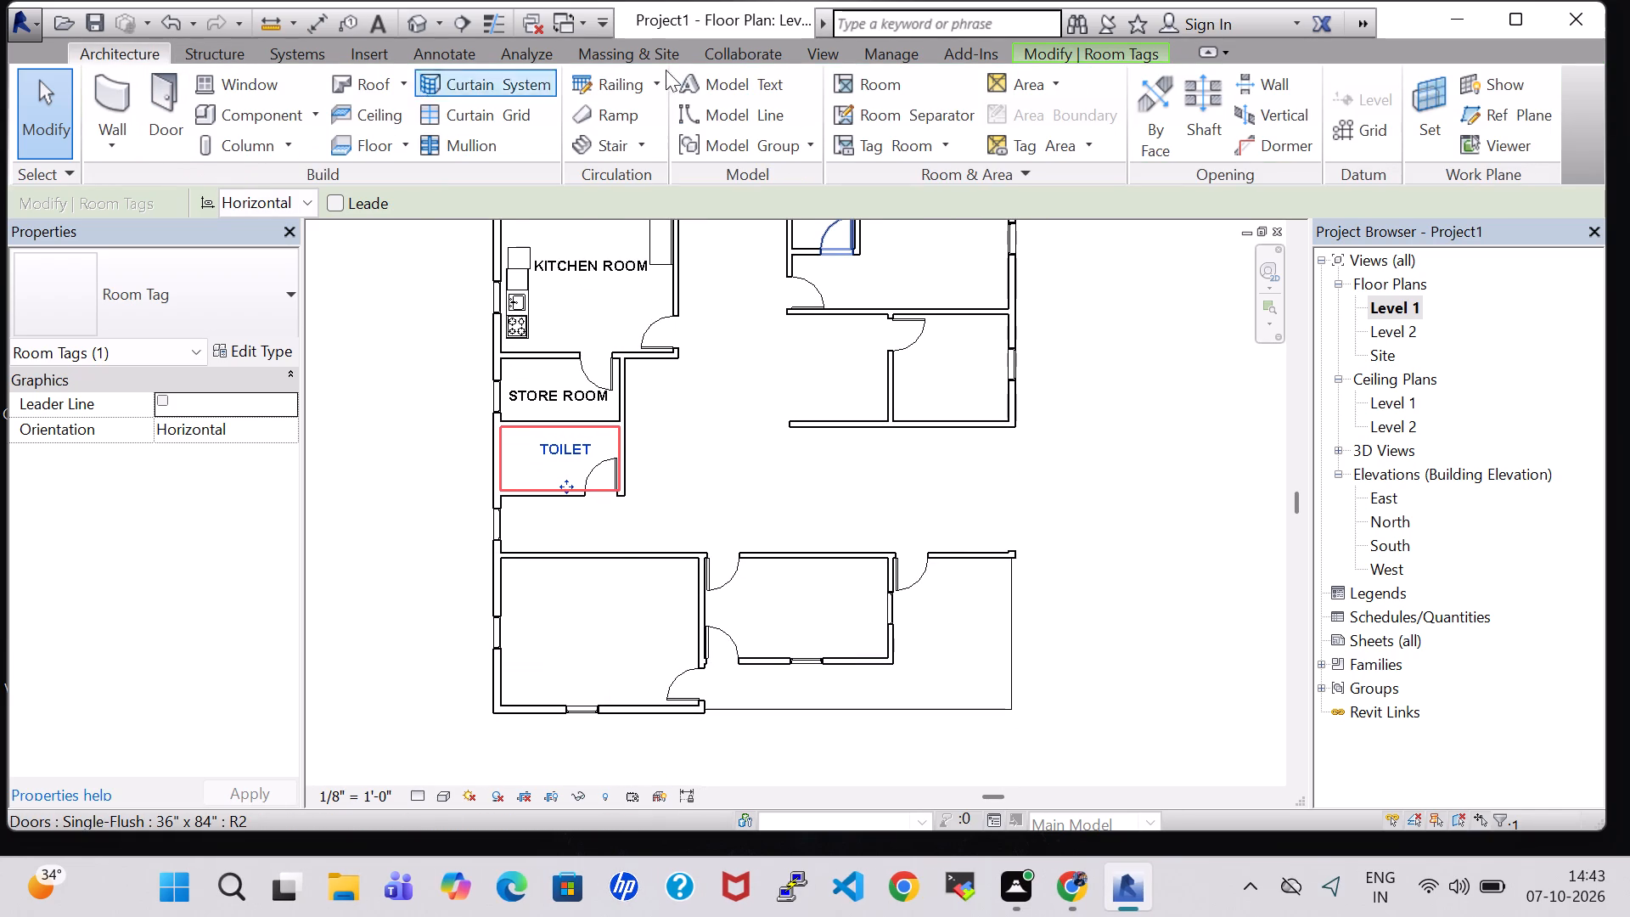
left_click(1110, 48)
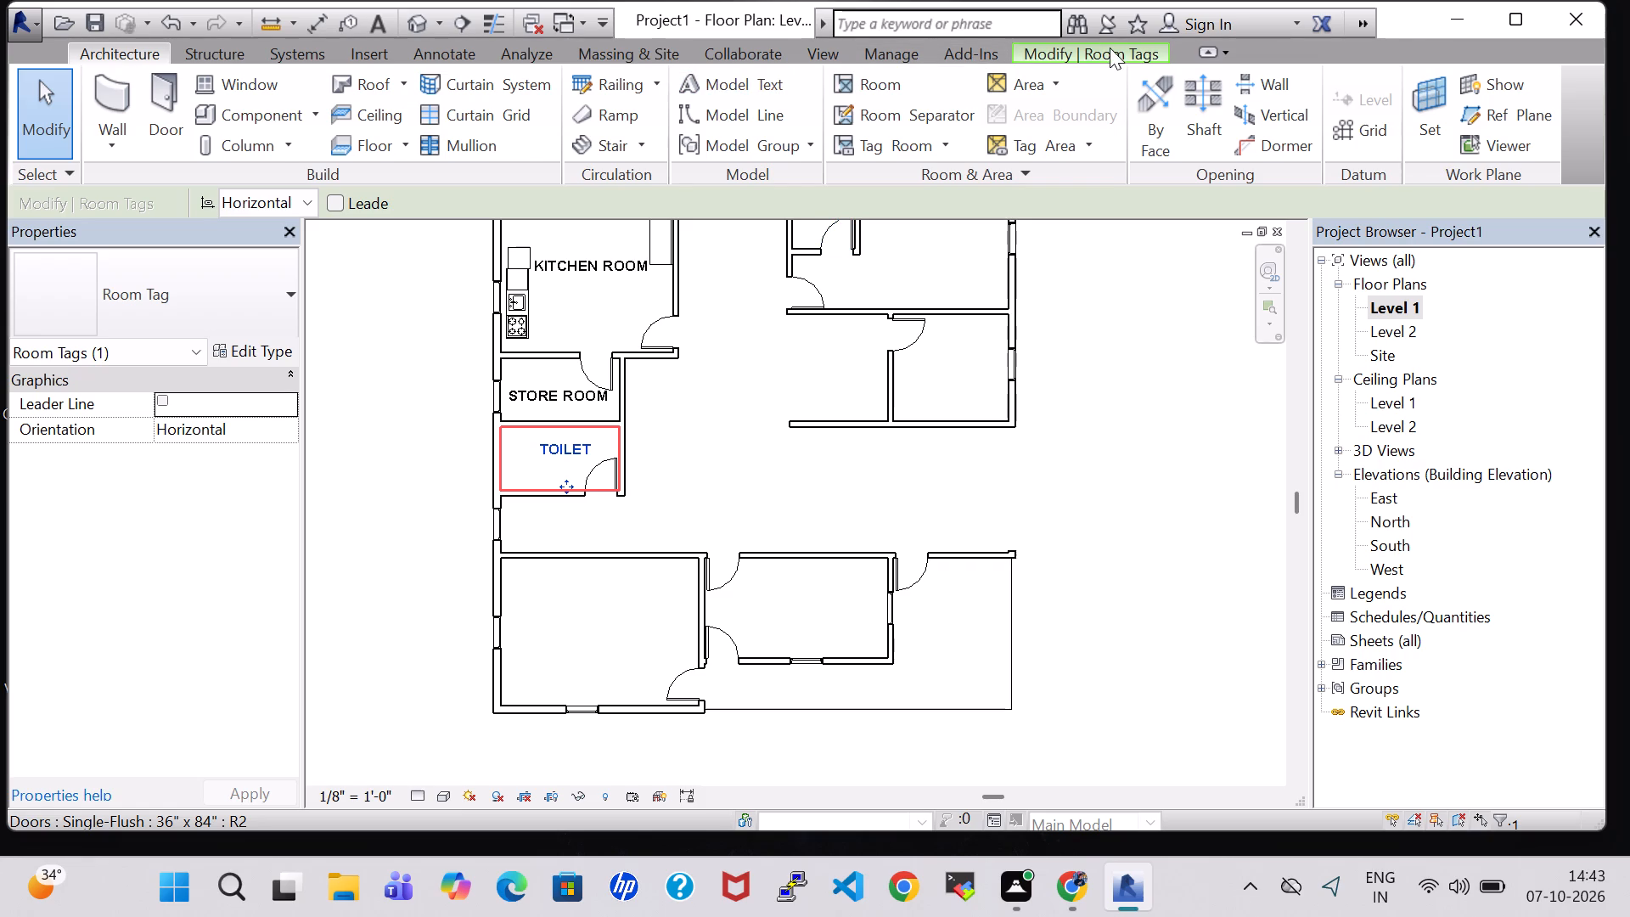
left_click(688, 75)
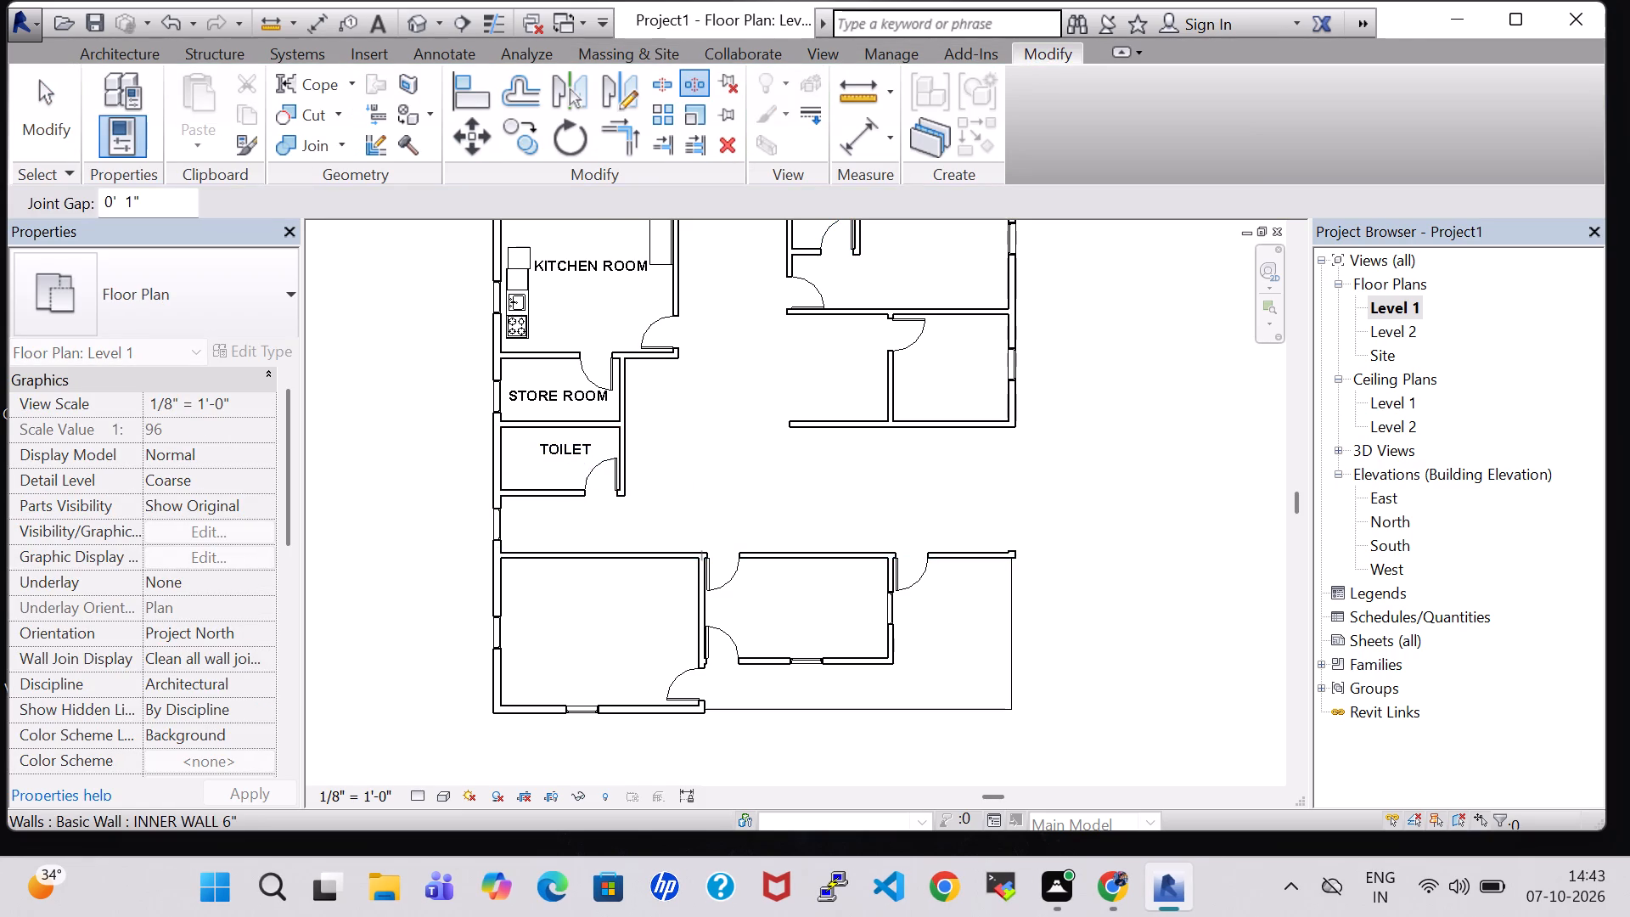
scroll(692, 554, "up", 10)
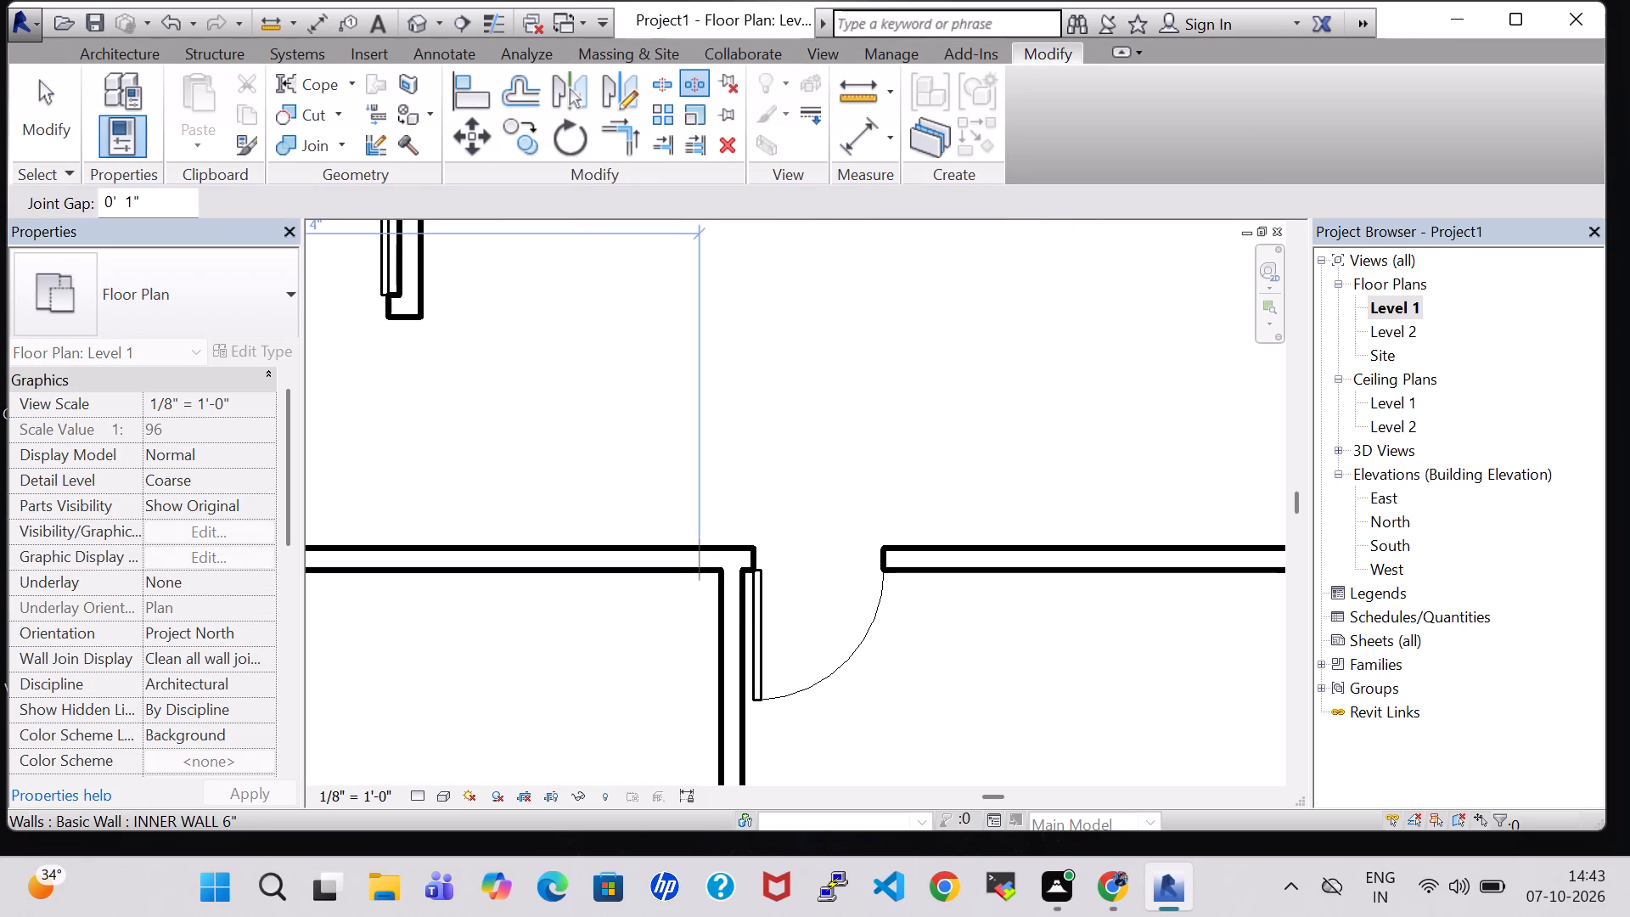
left_click(708, 555)
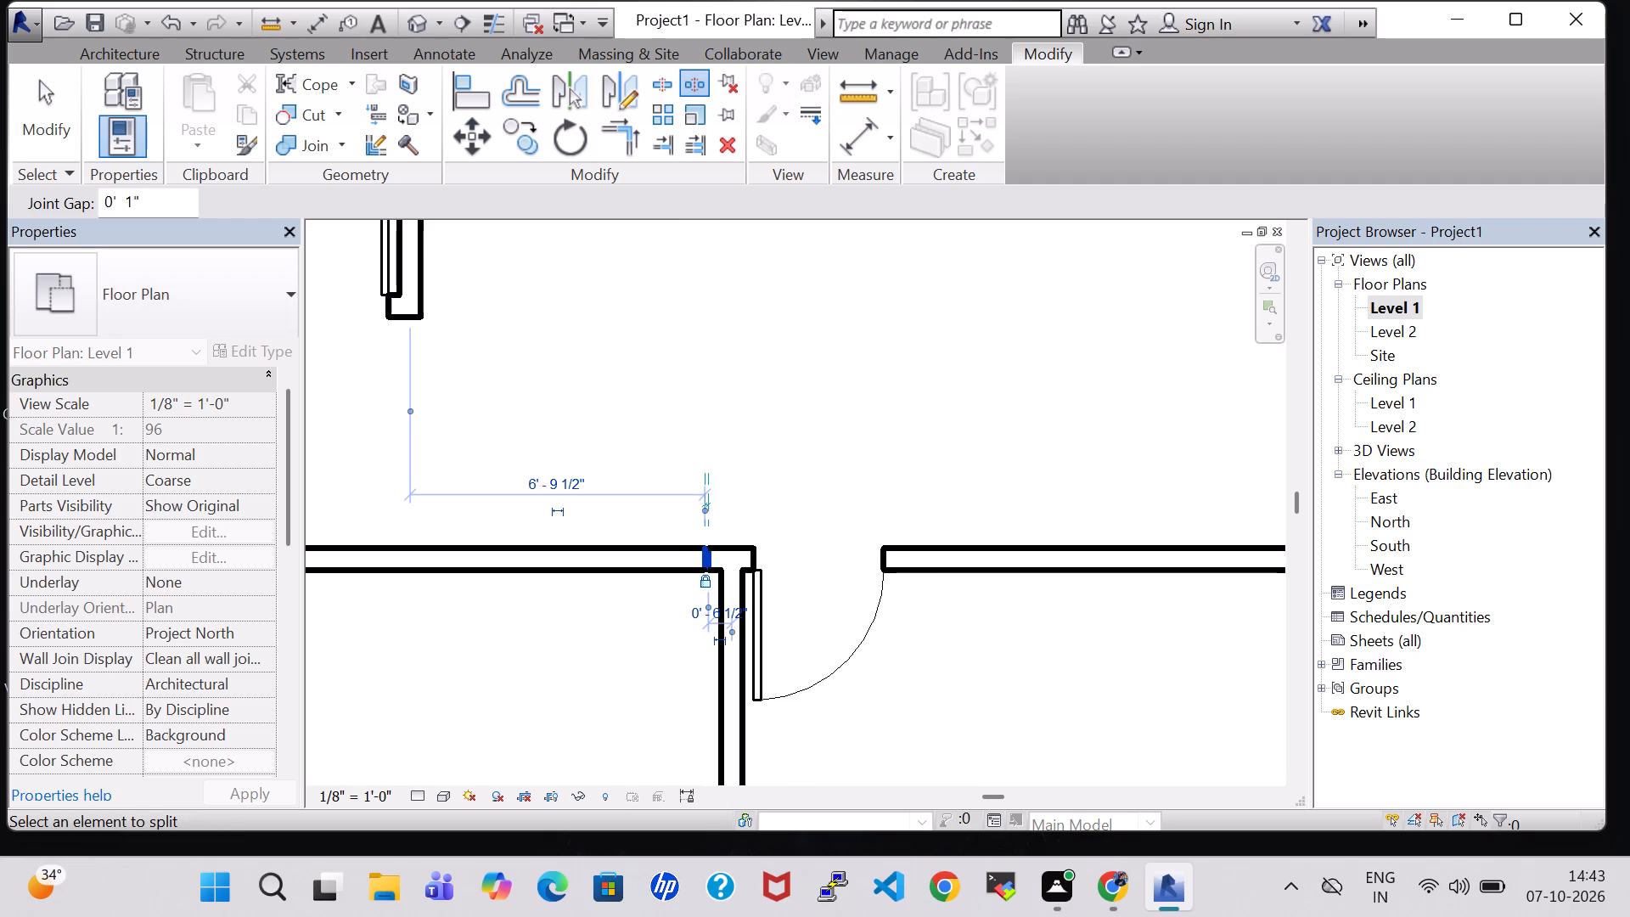
left_click(440, 551)
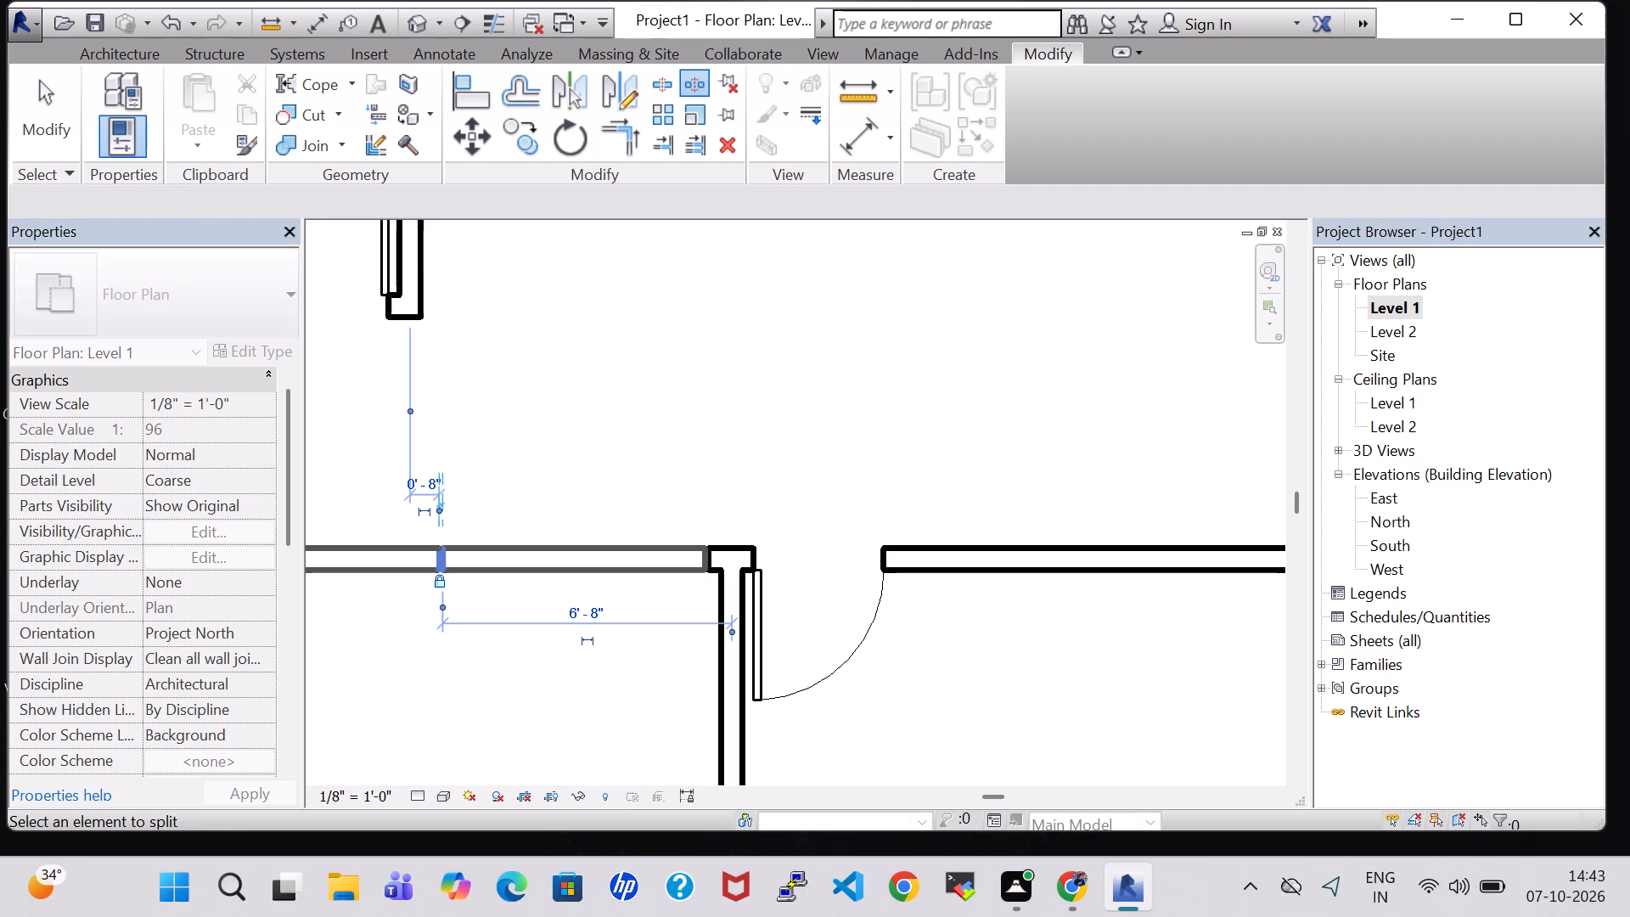
key("Escape")
key("Escape")
left_click(587, 561)
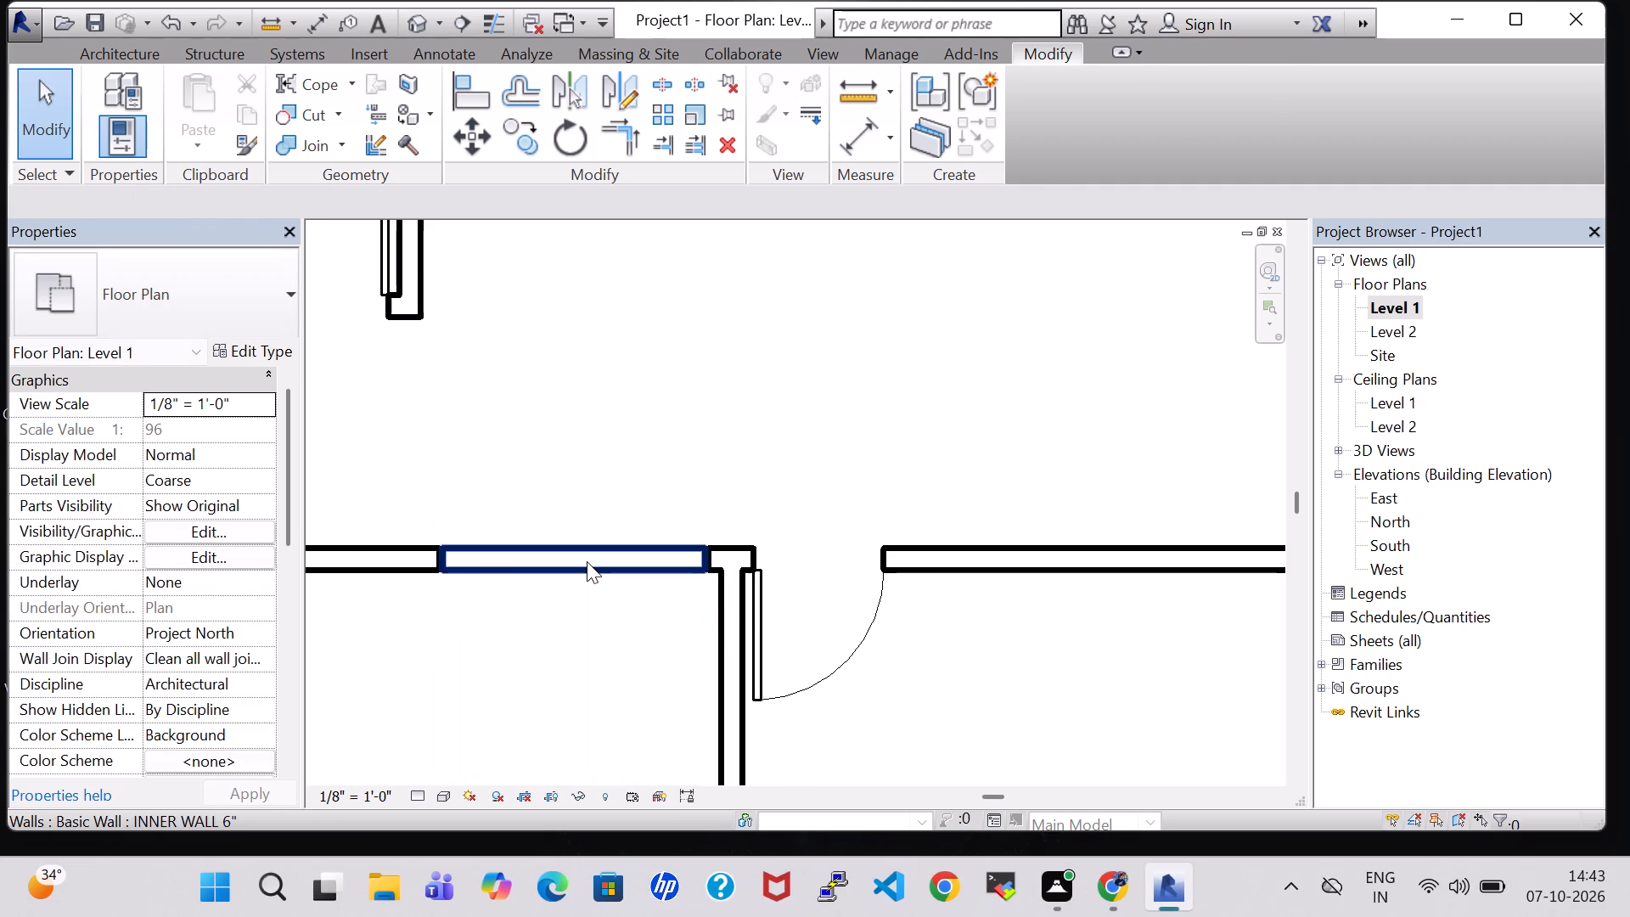
key("Delete")
Load the Sink Kitchen-Island family from the architectural plumbing fixtures library, overwriting the existing version.
scroll(587, 561, "down", 4)
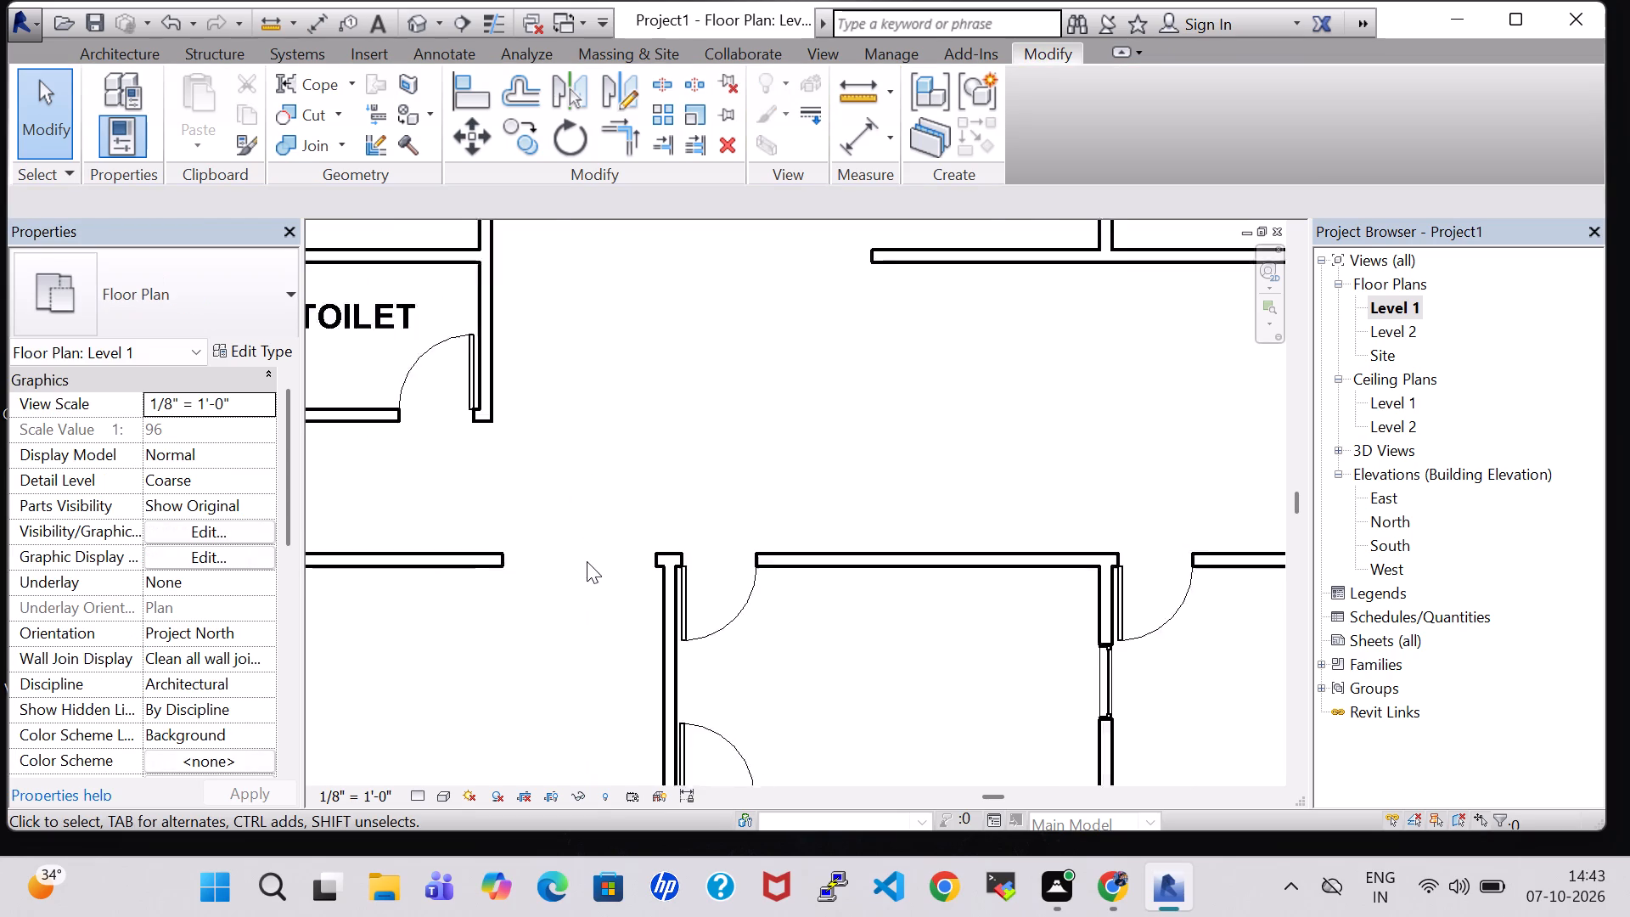
scroll(587, 561, "down", 5)
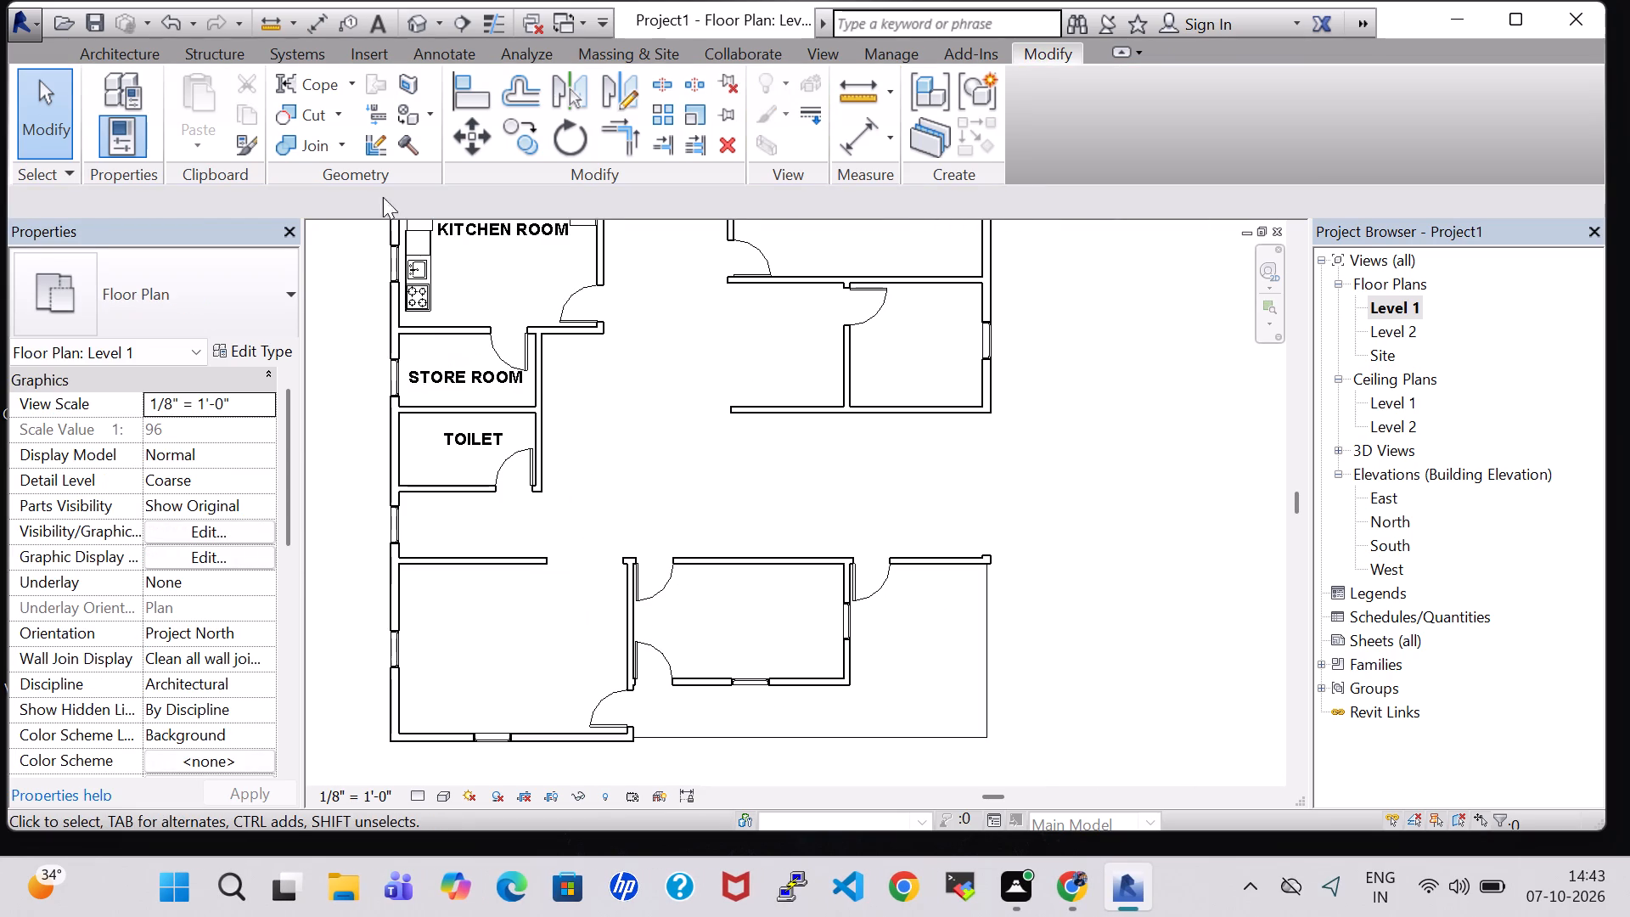
left_click(120, 49)
left_click(219, 104)
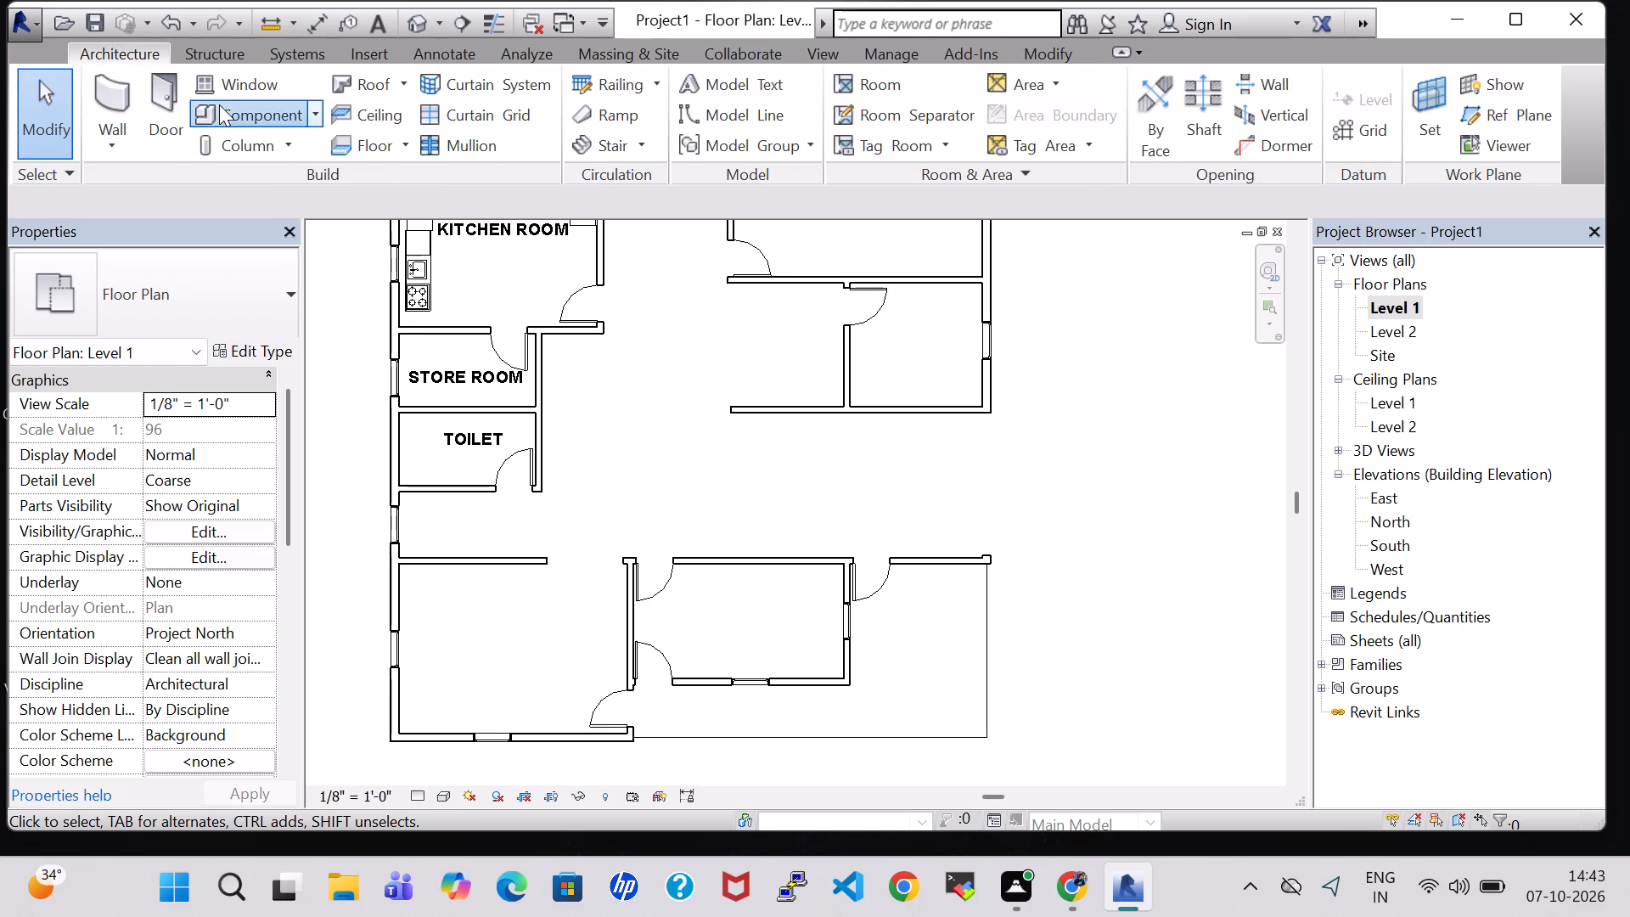
left_click(1022, 117)
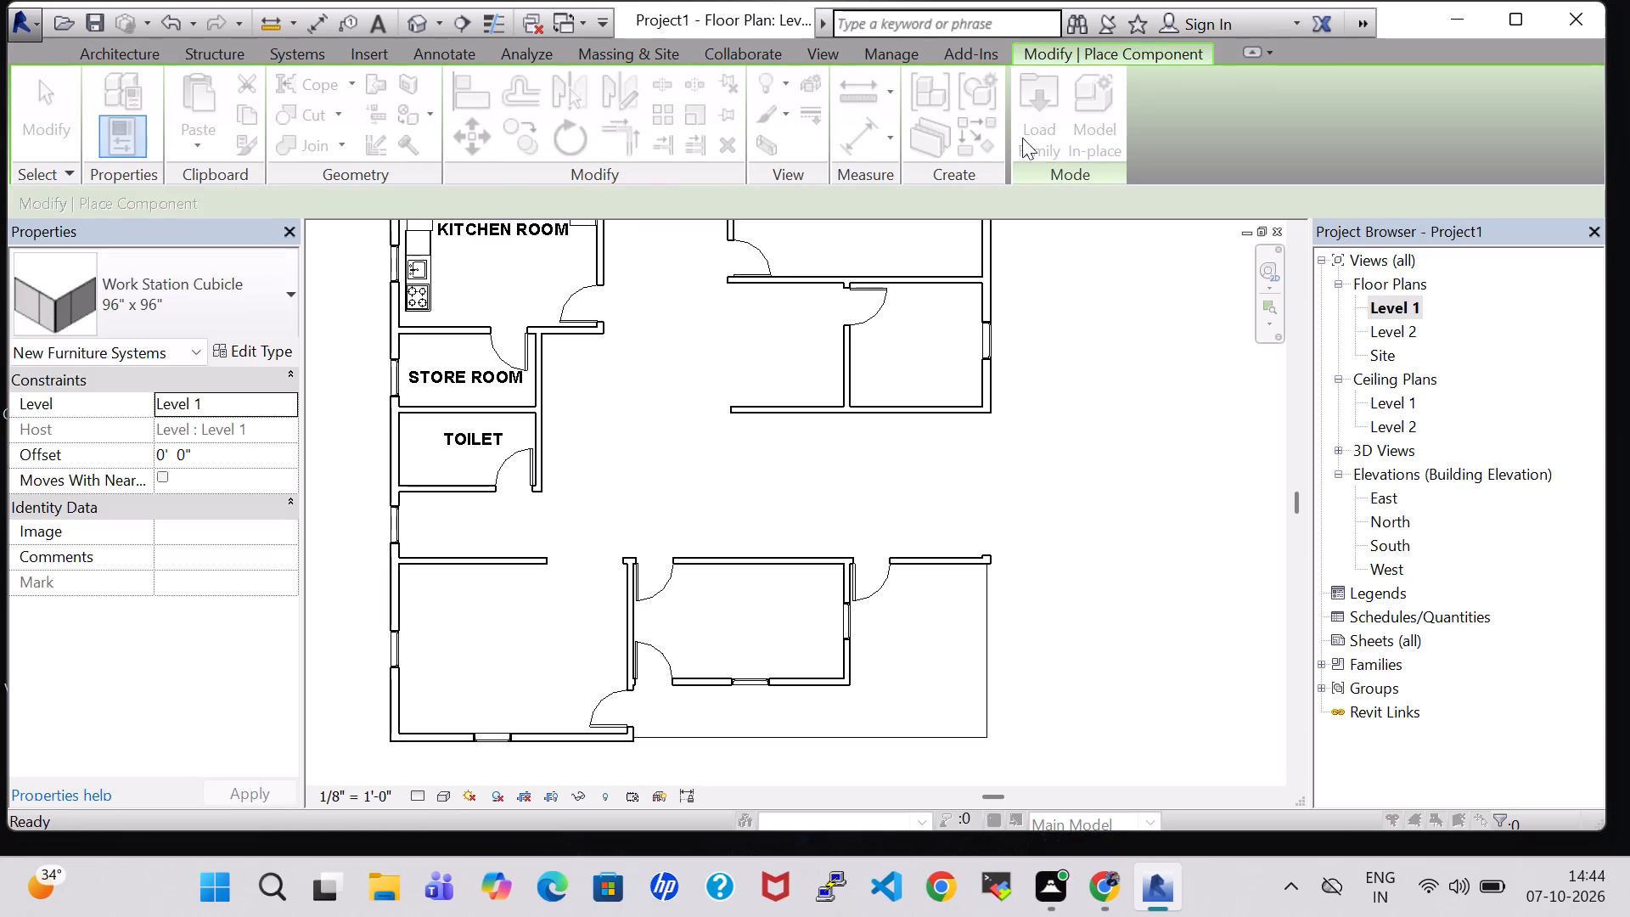
scroll(853, 492, "down", 3)
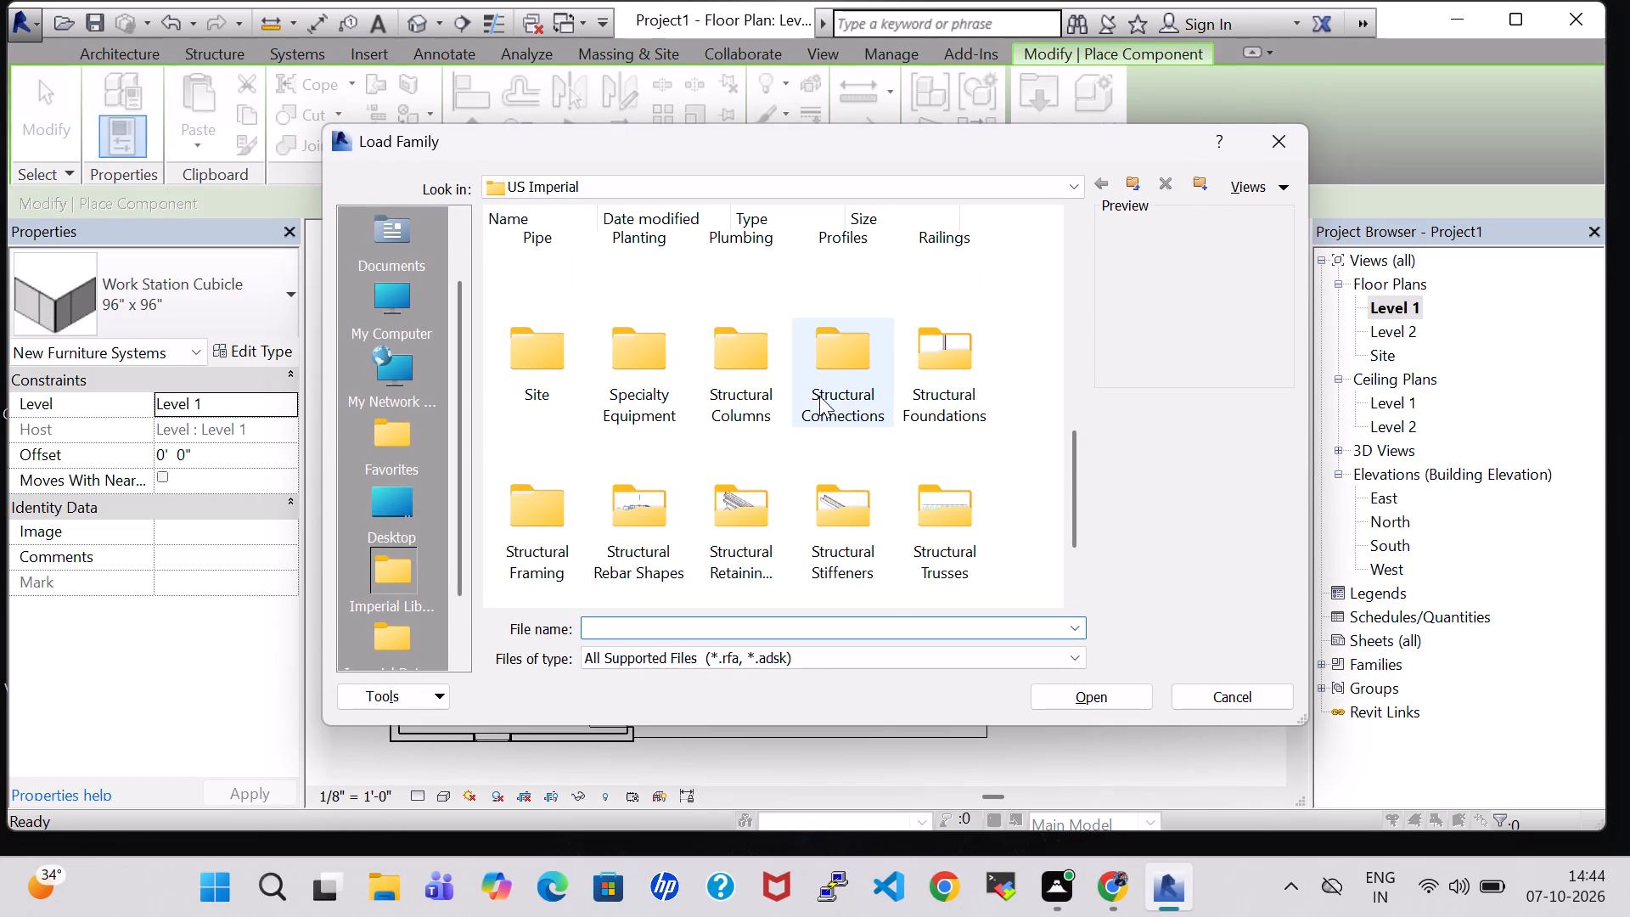
scroll(819, 396, "up", 1)
double_click(747, 441)
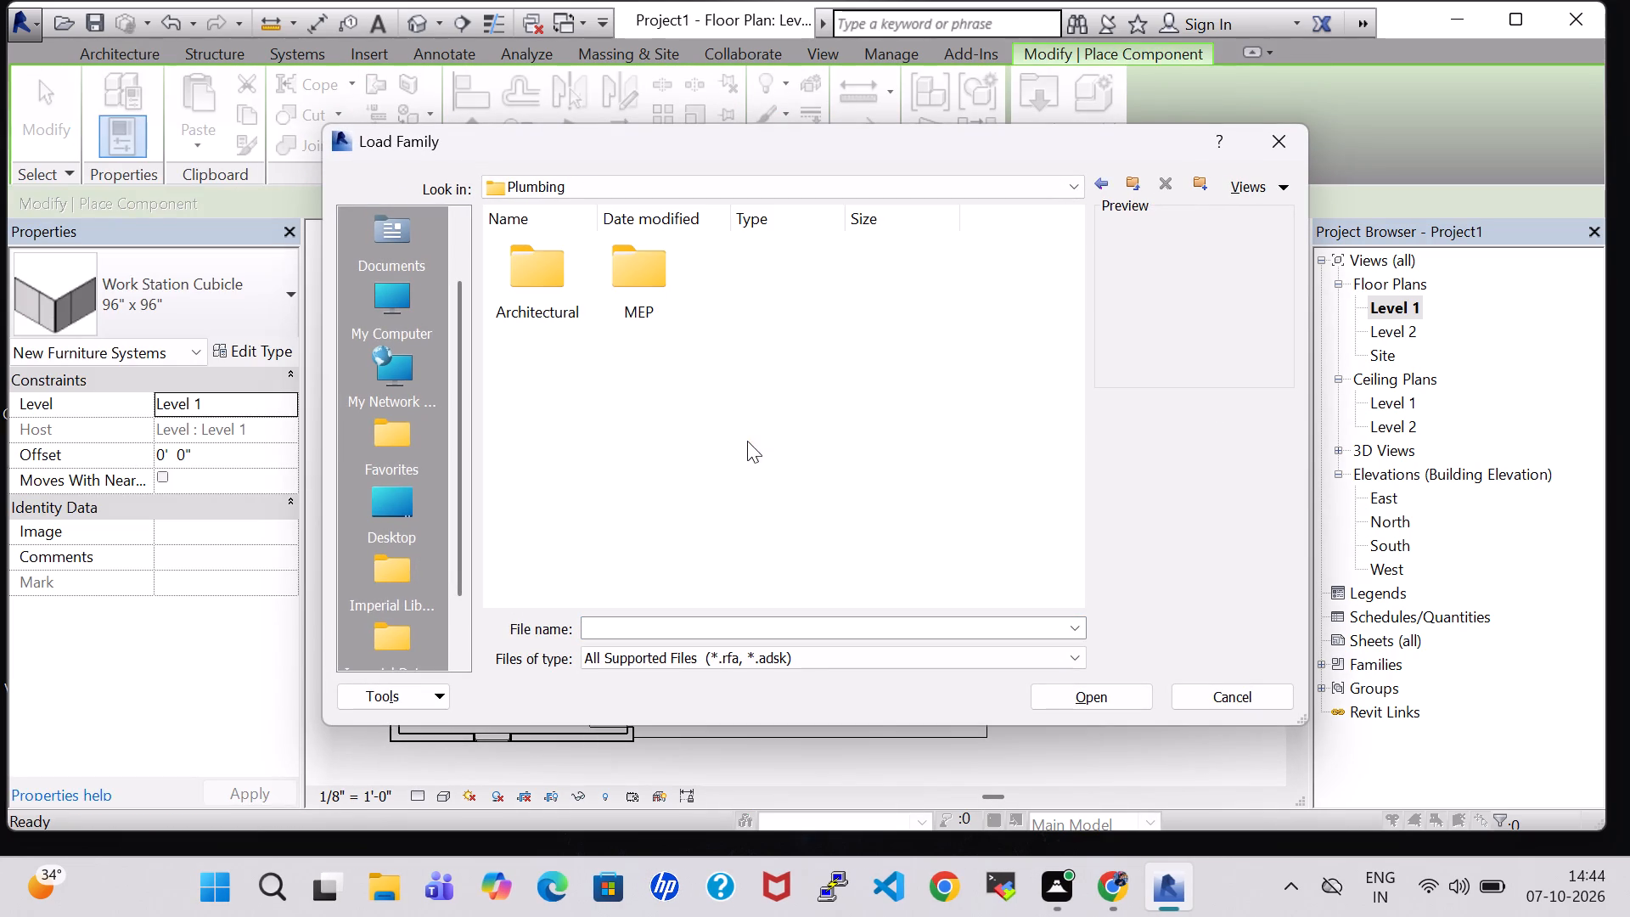
left_click(618, 267)
left_click(492, 283)
double_click(509, 283)
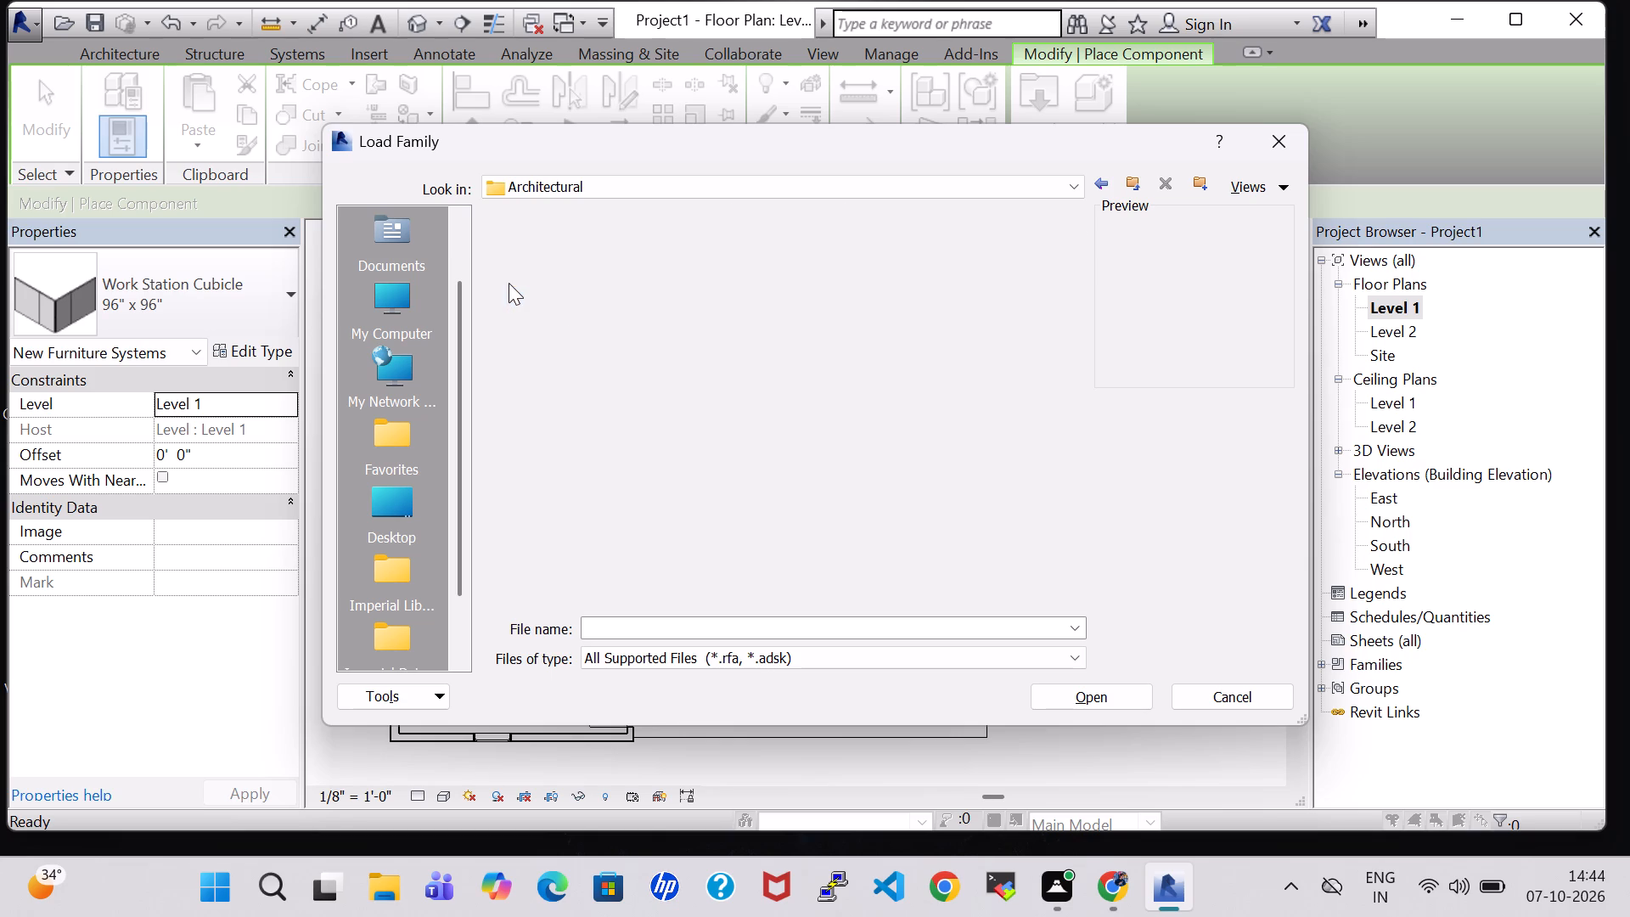
double_click(615, 278)
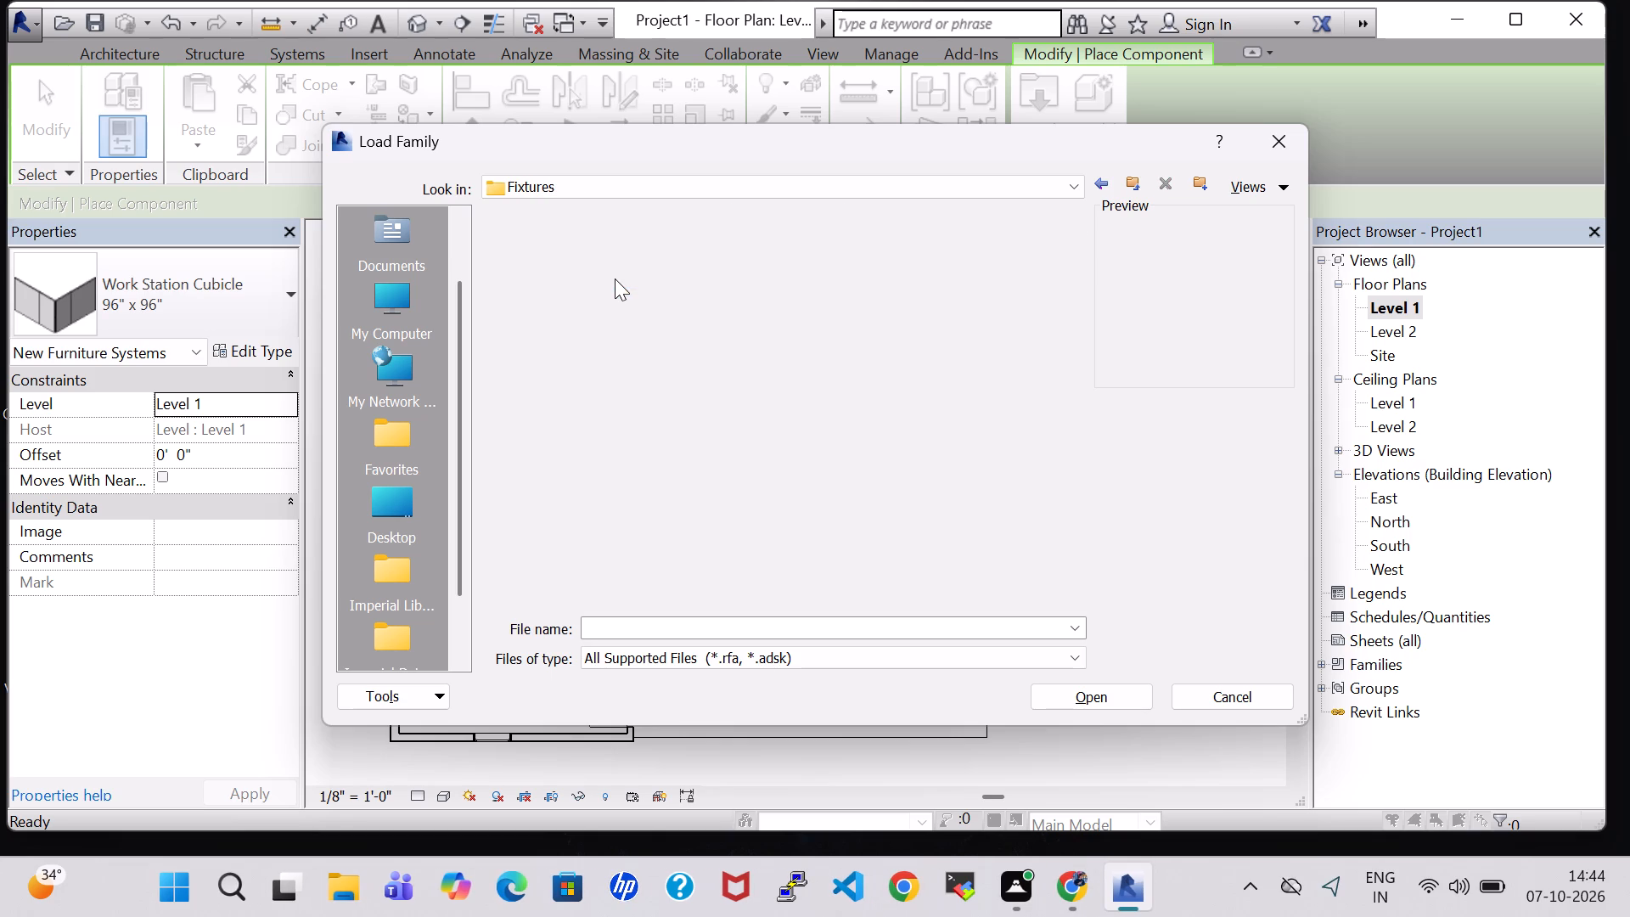
double_click(955, 275)
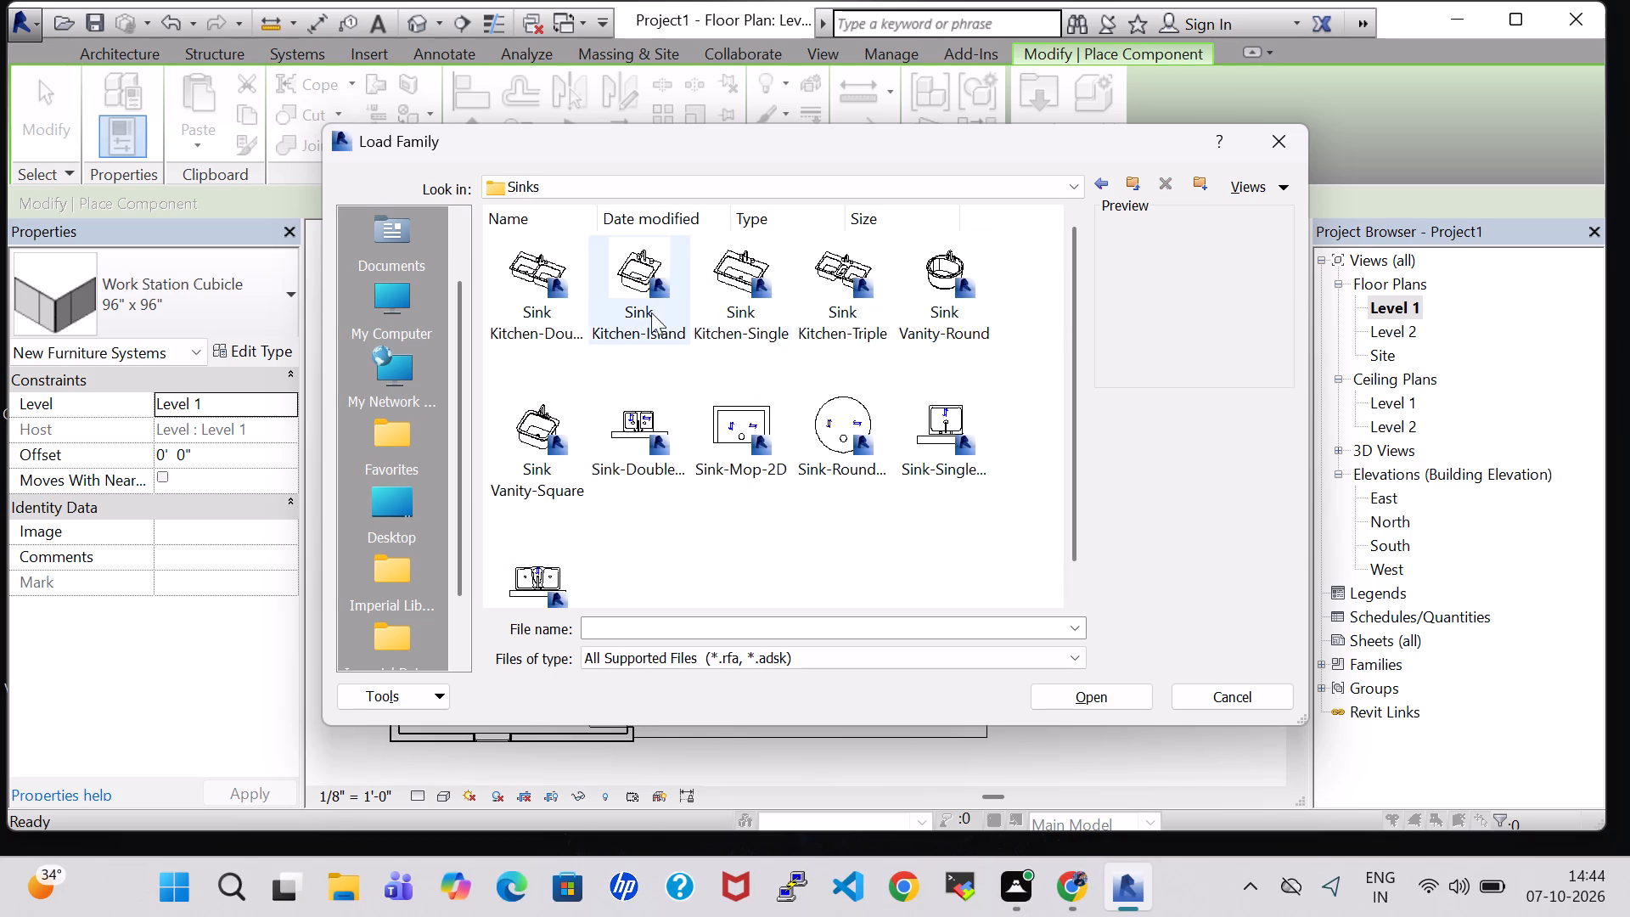
left_click(635, 298)
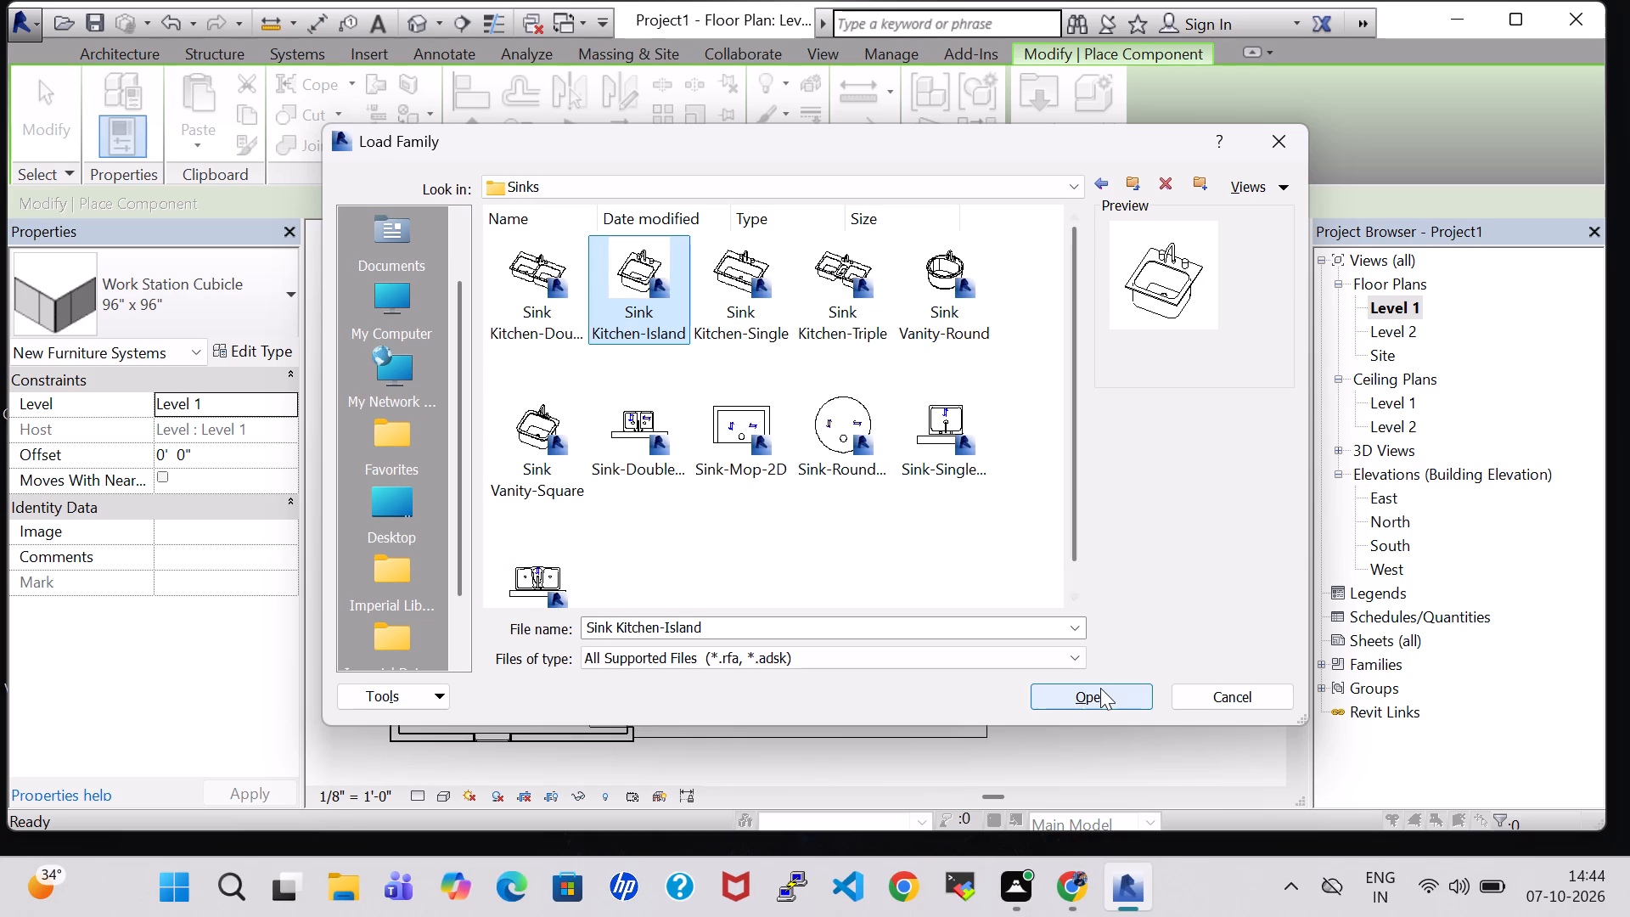
left_click(1100, 688)
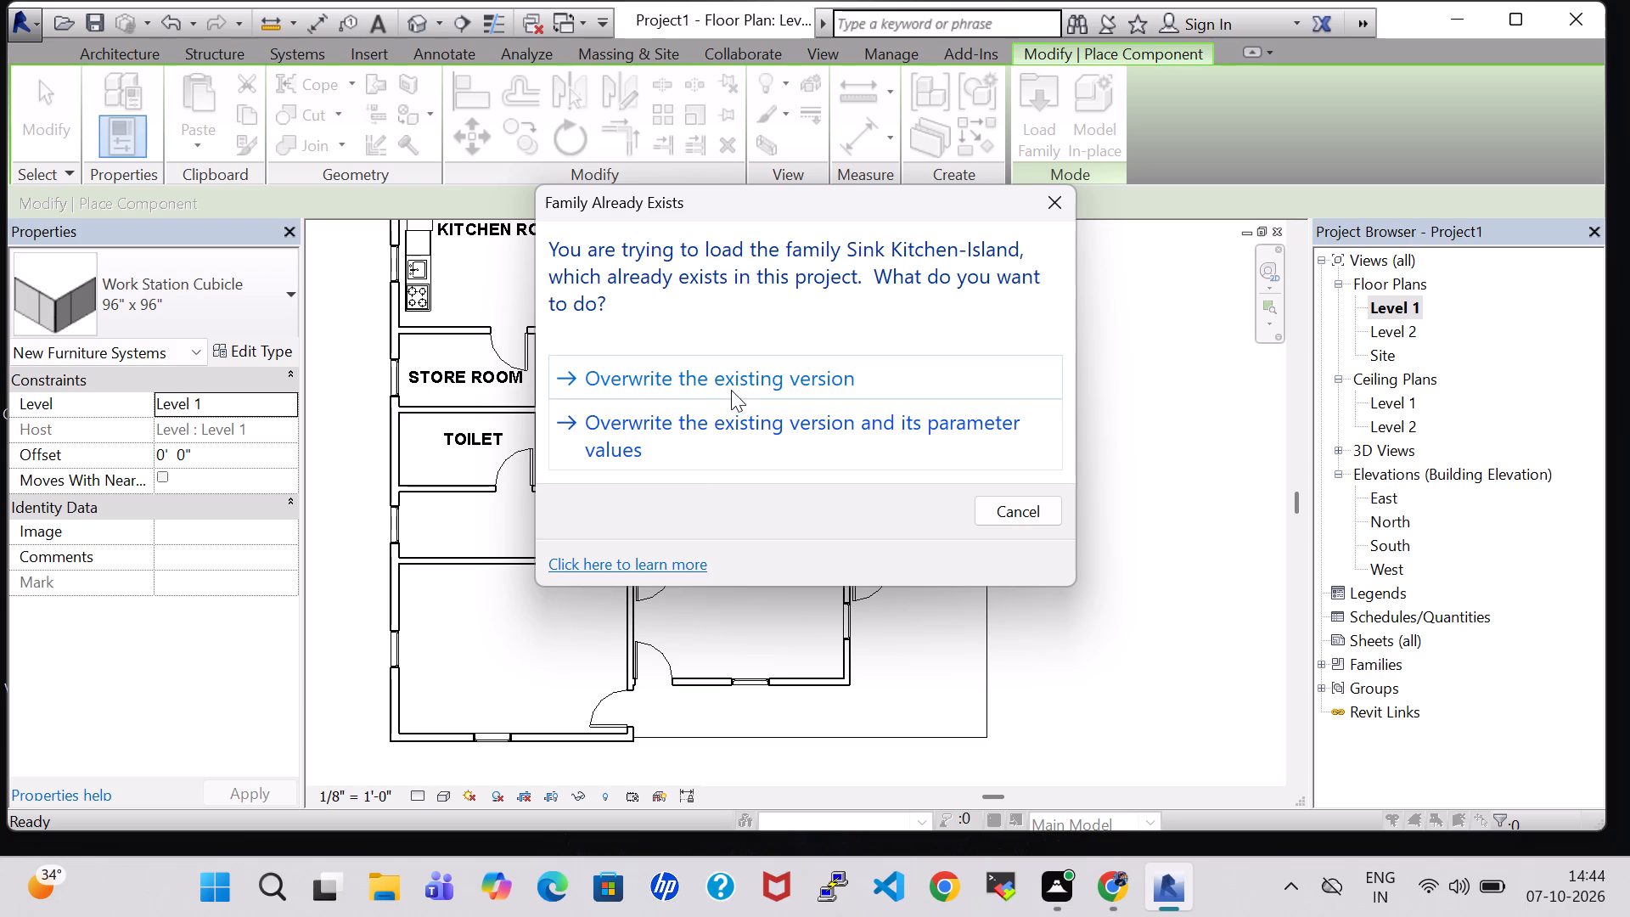
left_click(731, 380)
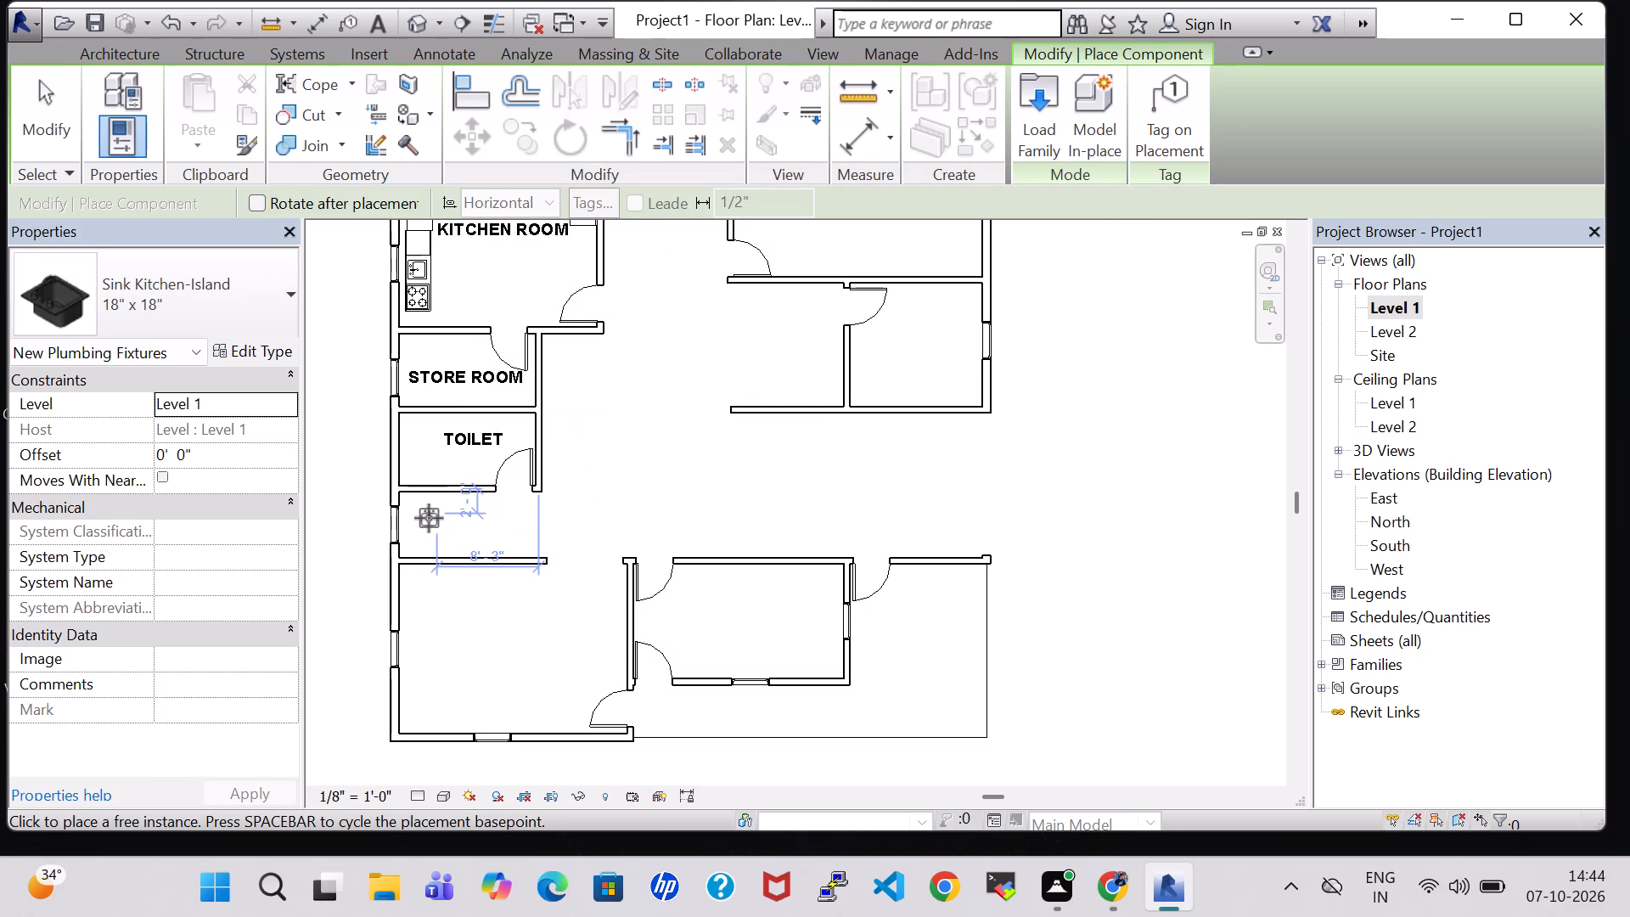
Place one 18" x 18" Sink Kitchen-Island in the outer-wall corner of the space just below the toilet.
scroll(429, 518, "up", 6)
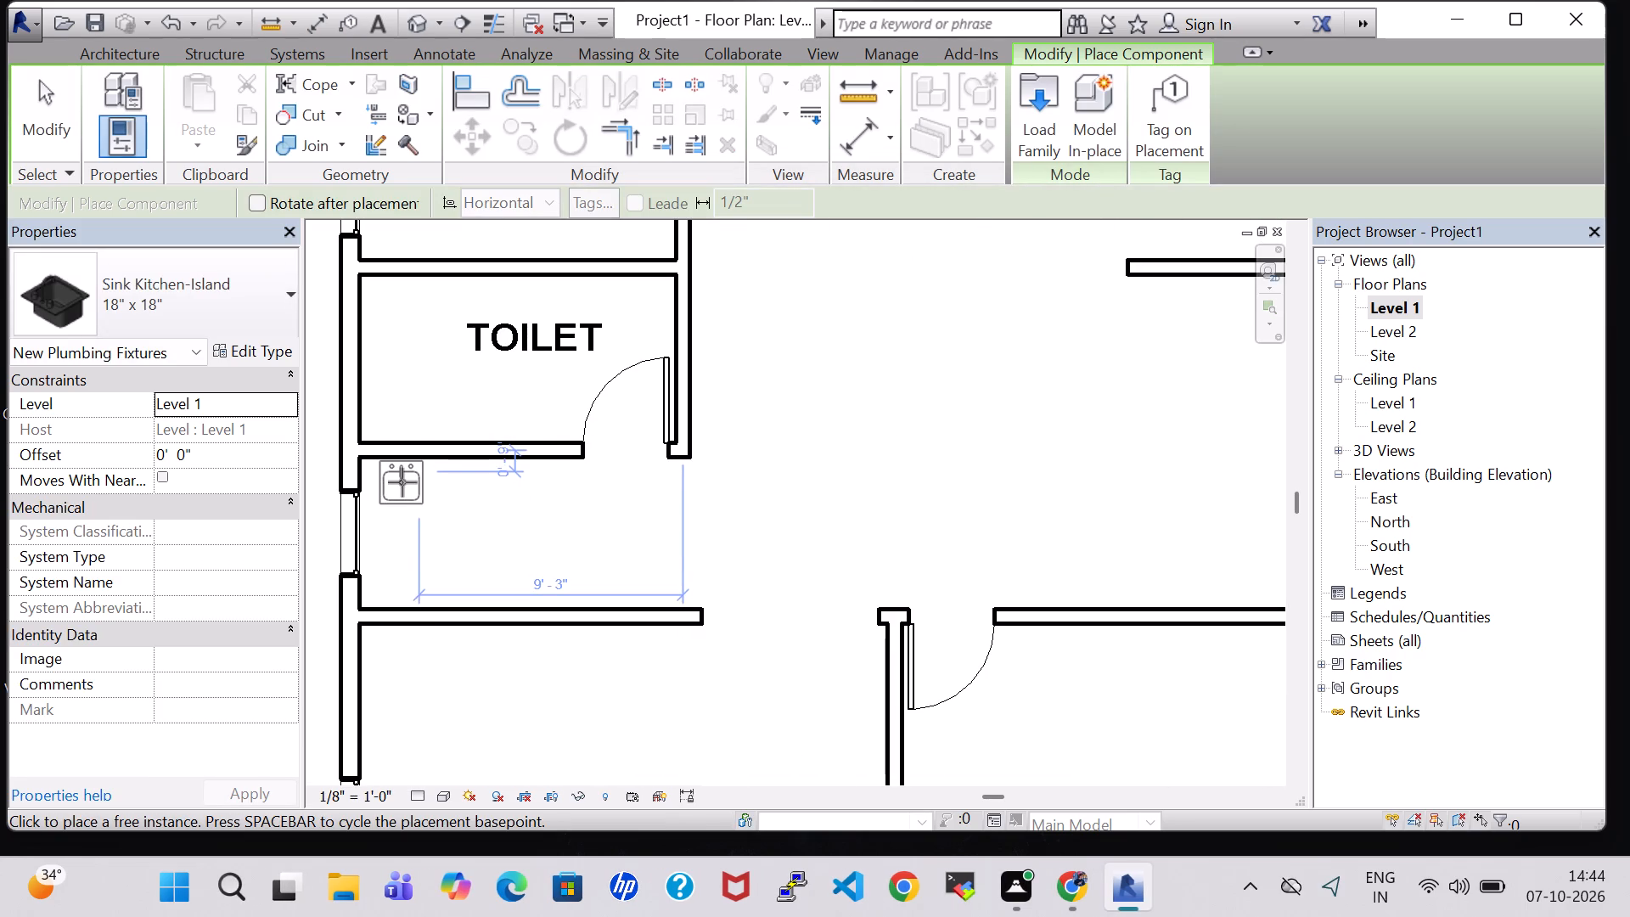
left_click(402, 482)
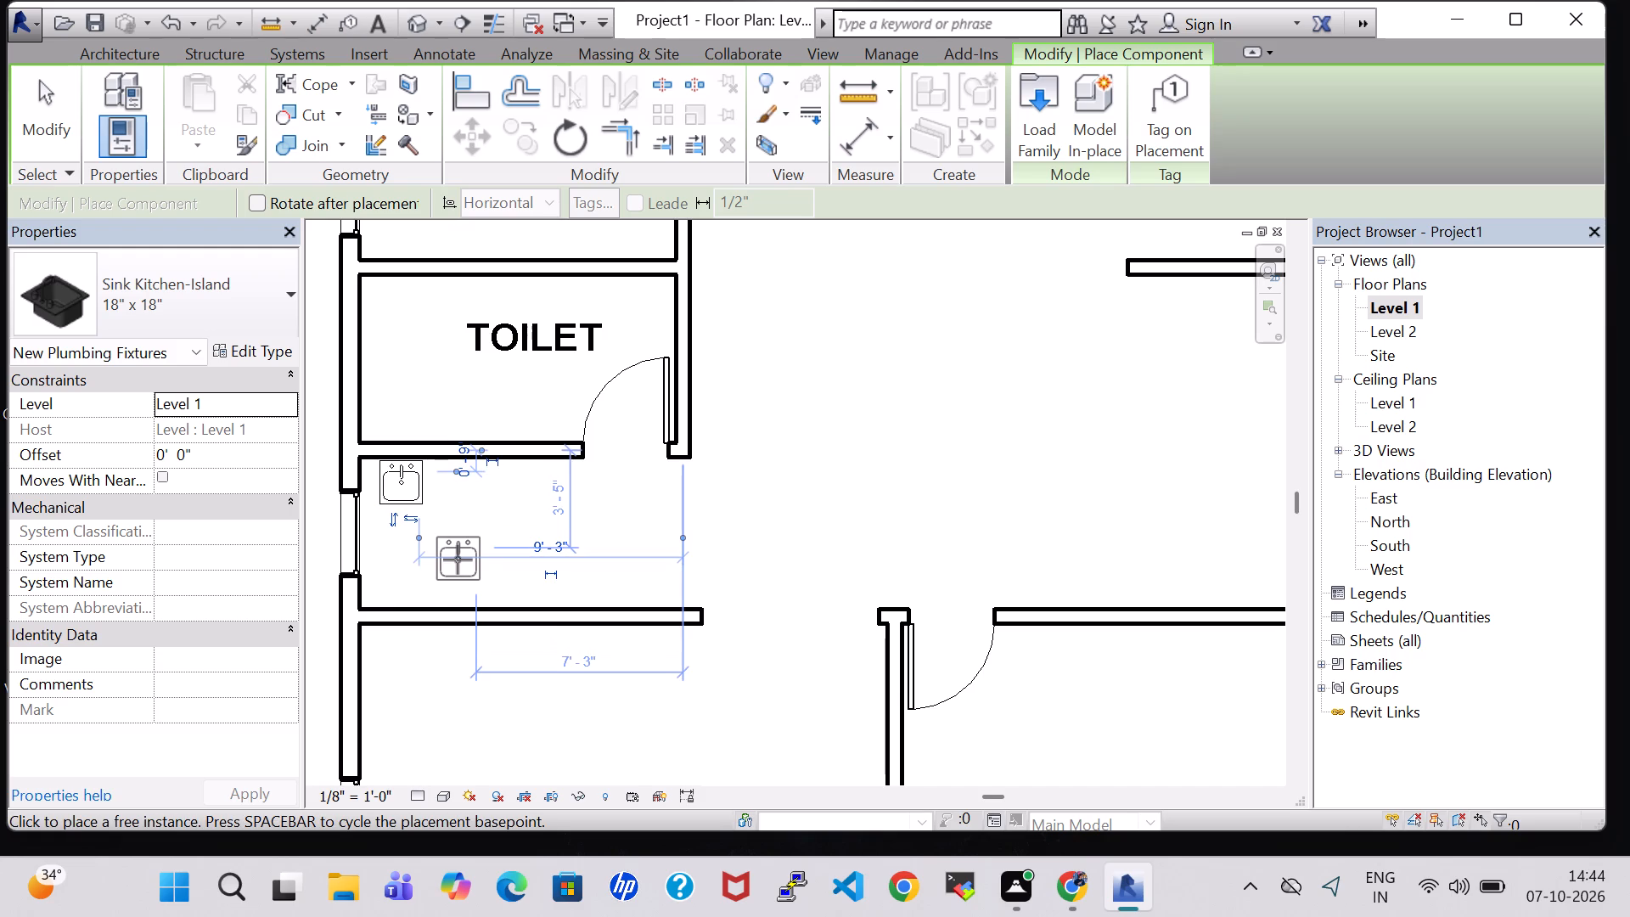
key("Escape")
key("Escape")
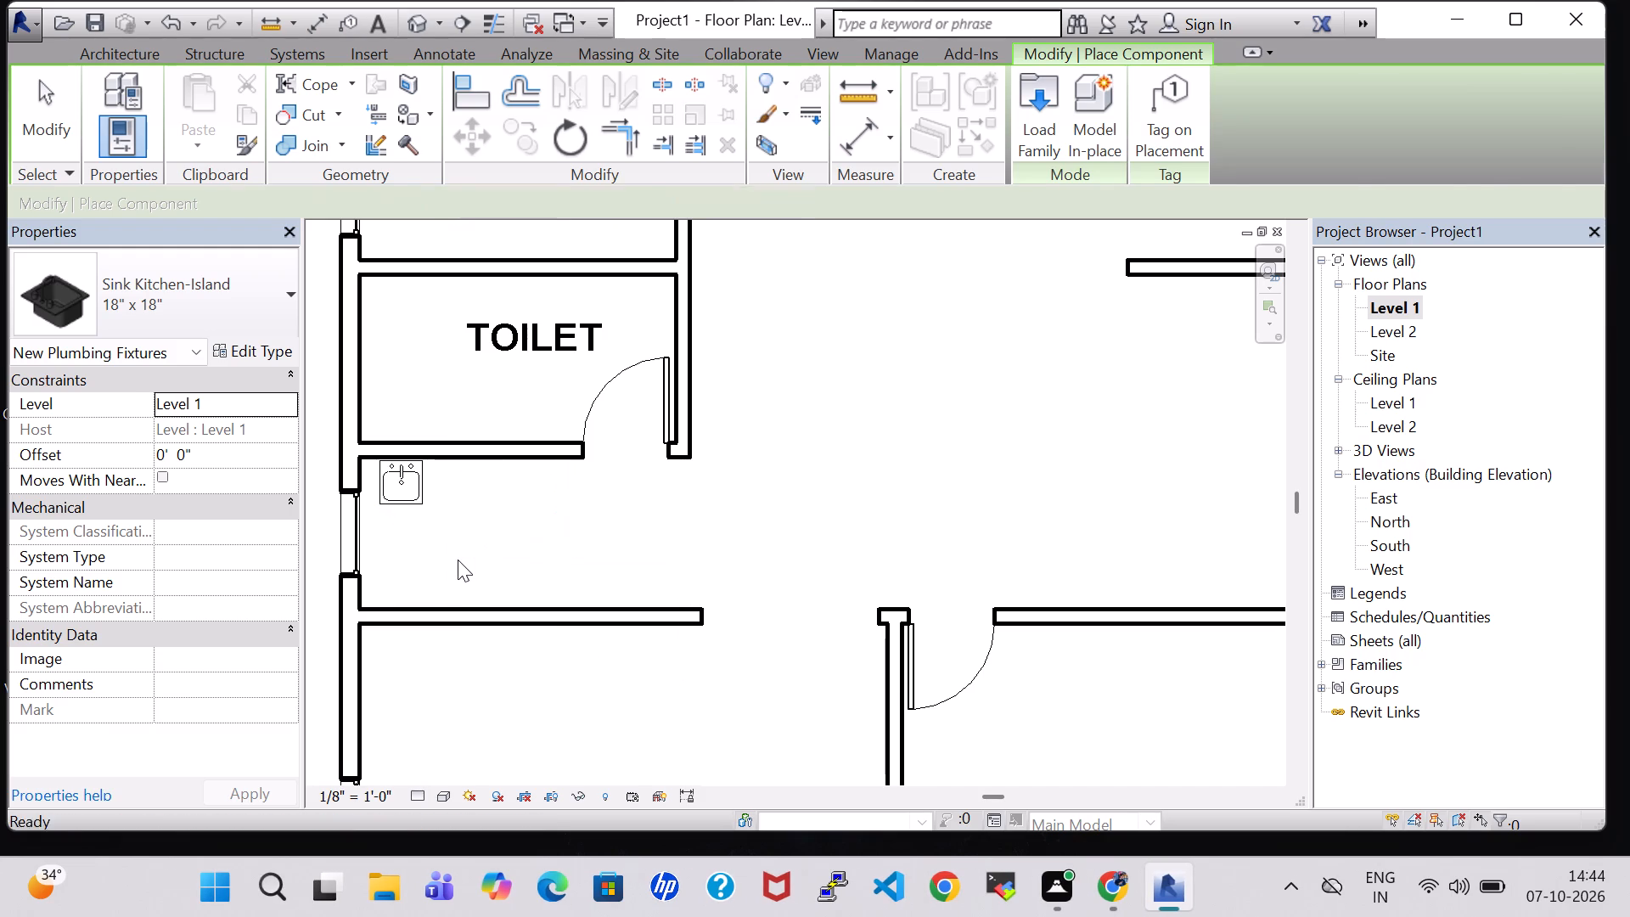
Delete the 36" x 48" fixed window in the exterior wall of the space below the toilet.
scroll(464, 561, "down", 3)
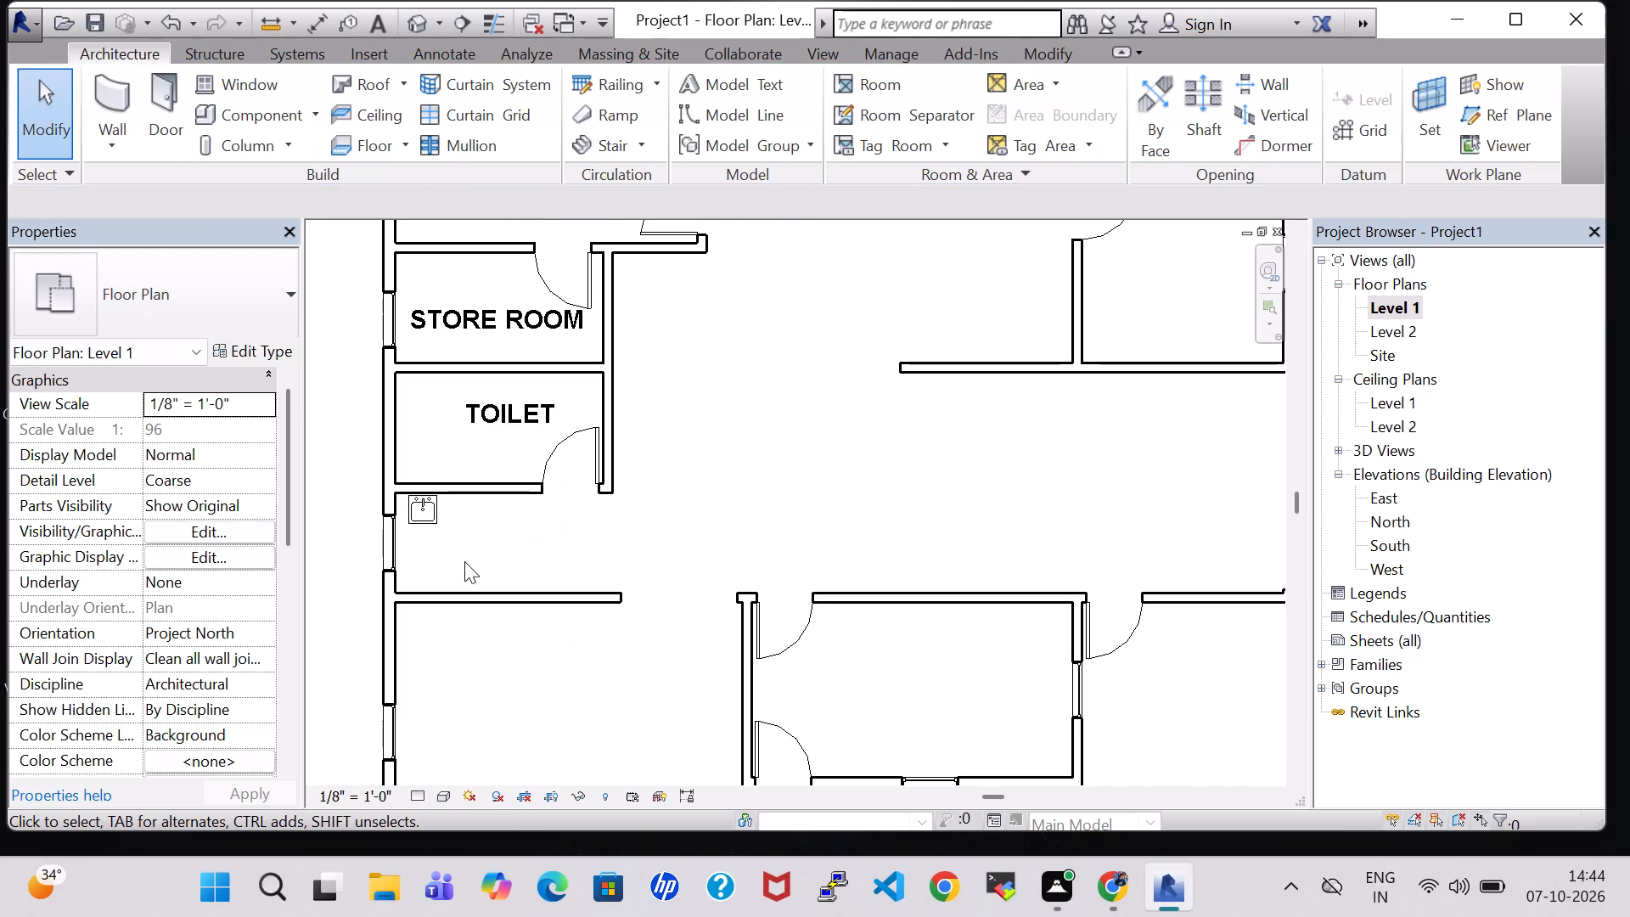
scroll(464, 561, "down", 2)
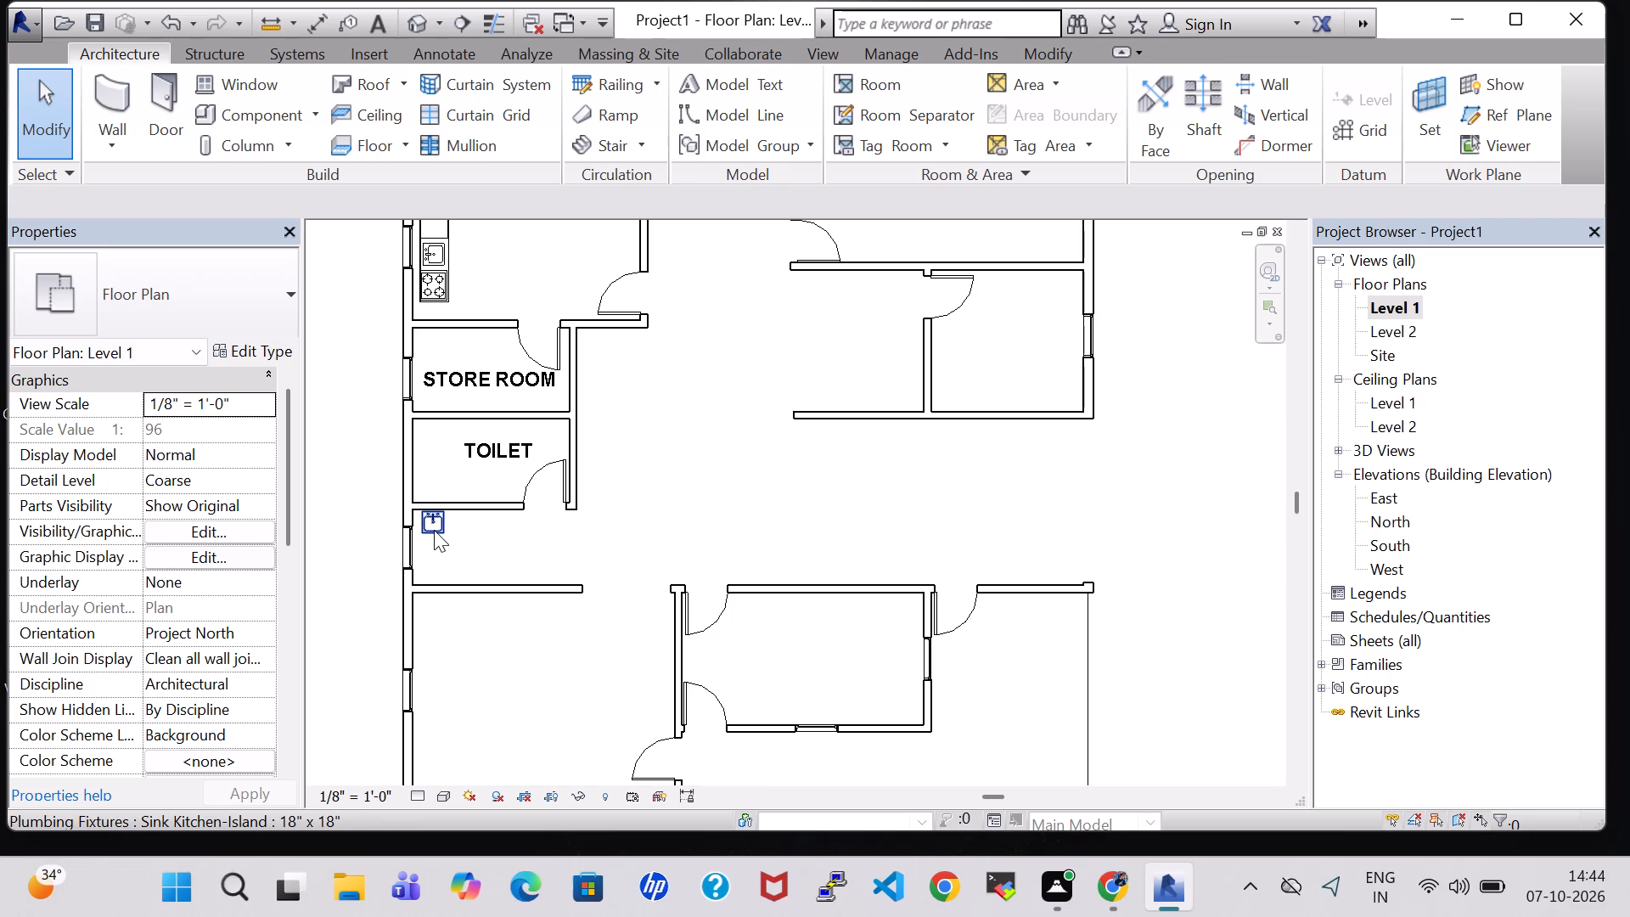
left_click(409, 540)
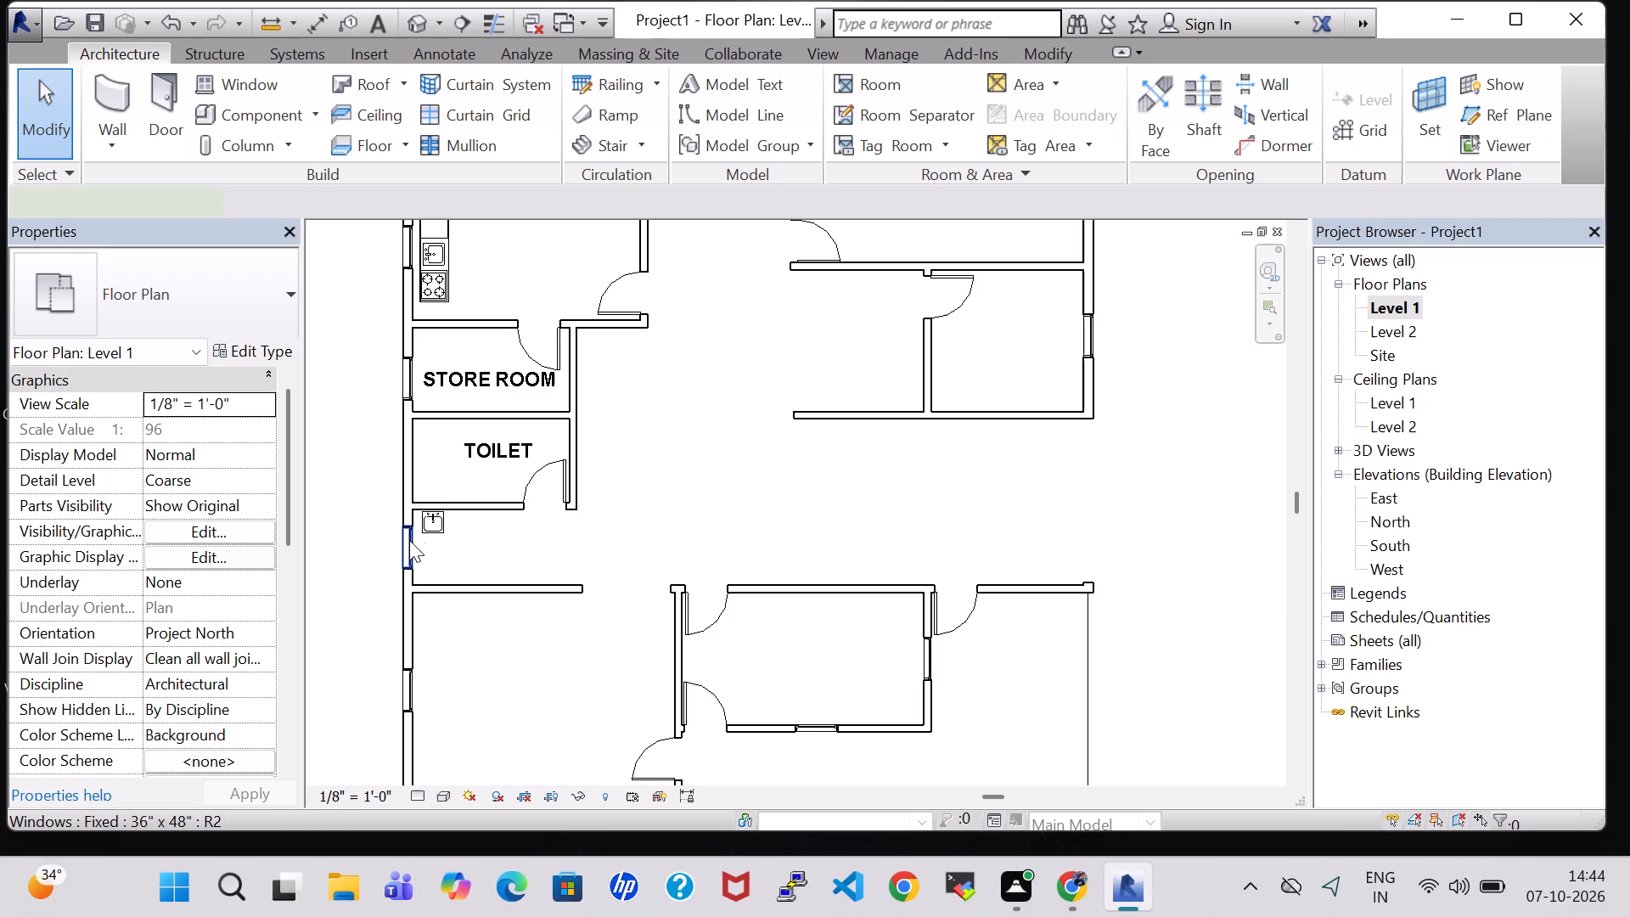
key("Delete")
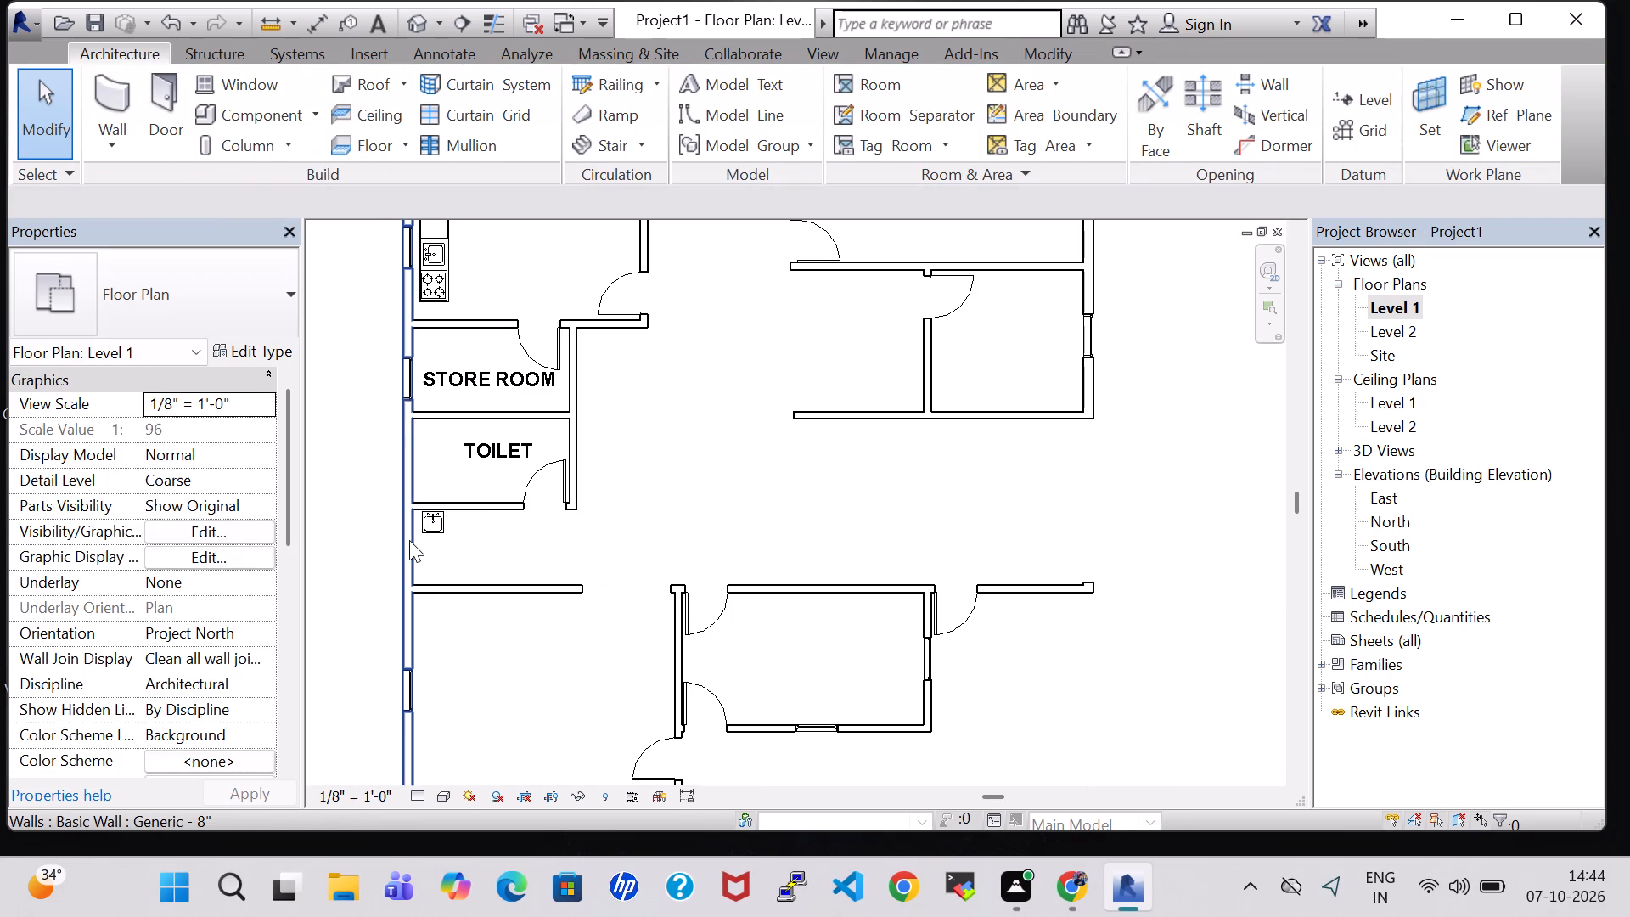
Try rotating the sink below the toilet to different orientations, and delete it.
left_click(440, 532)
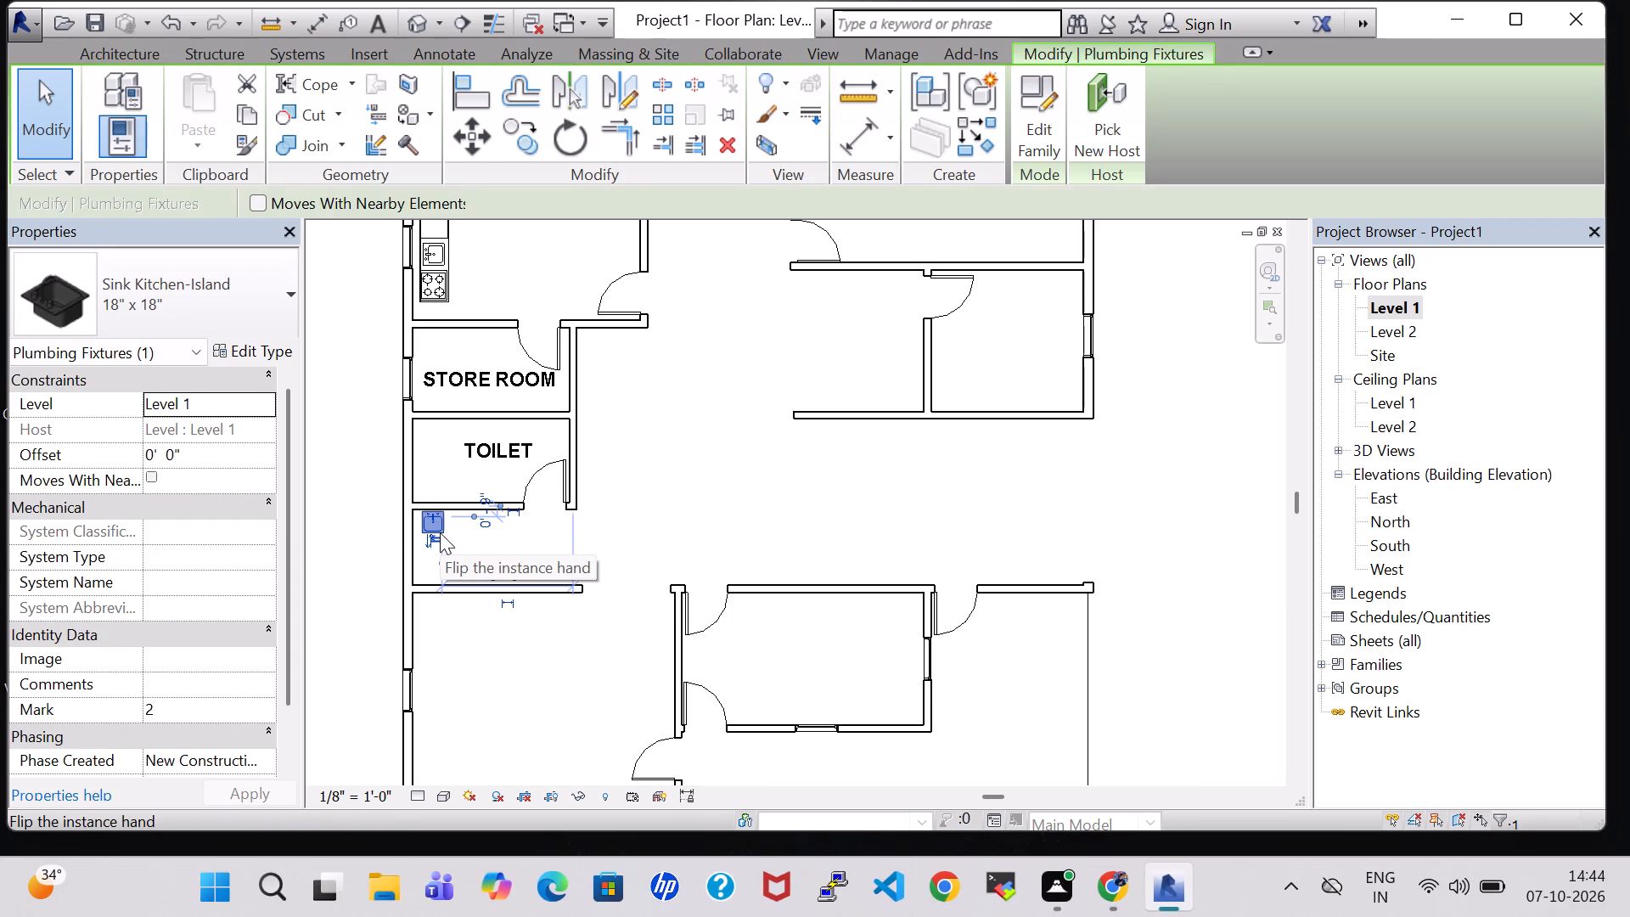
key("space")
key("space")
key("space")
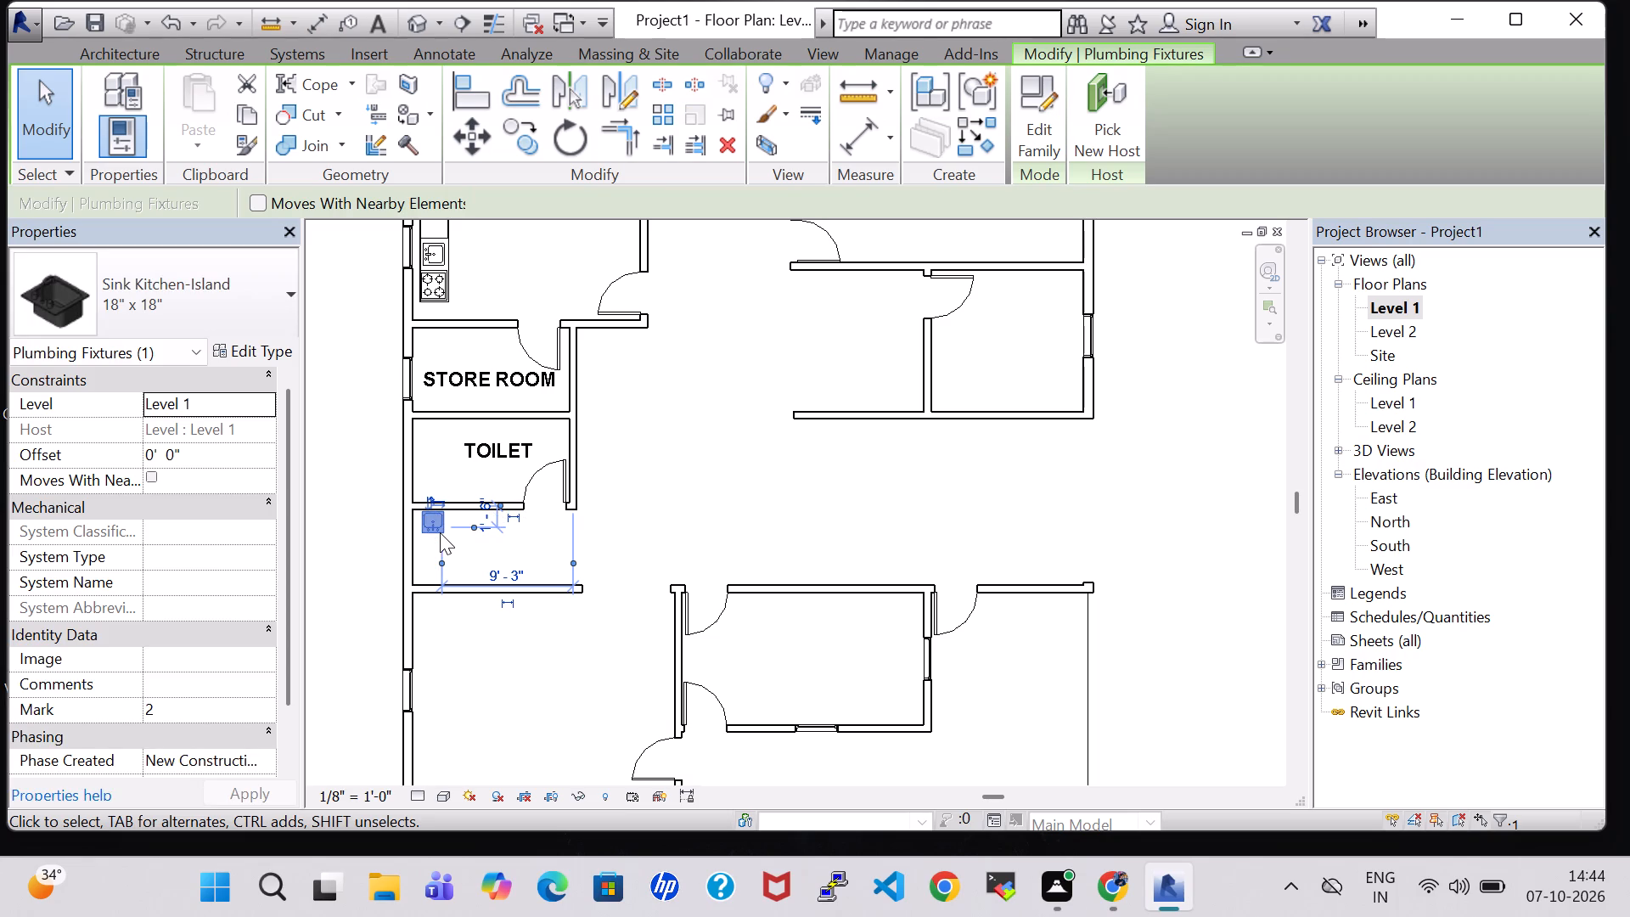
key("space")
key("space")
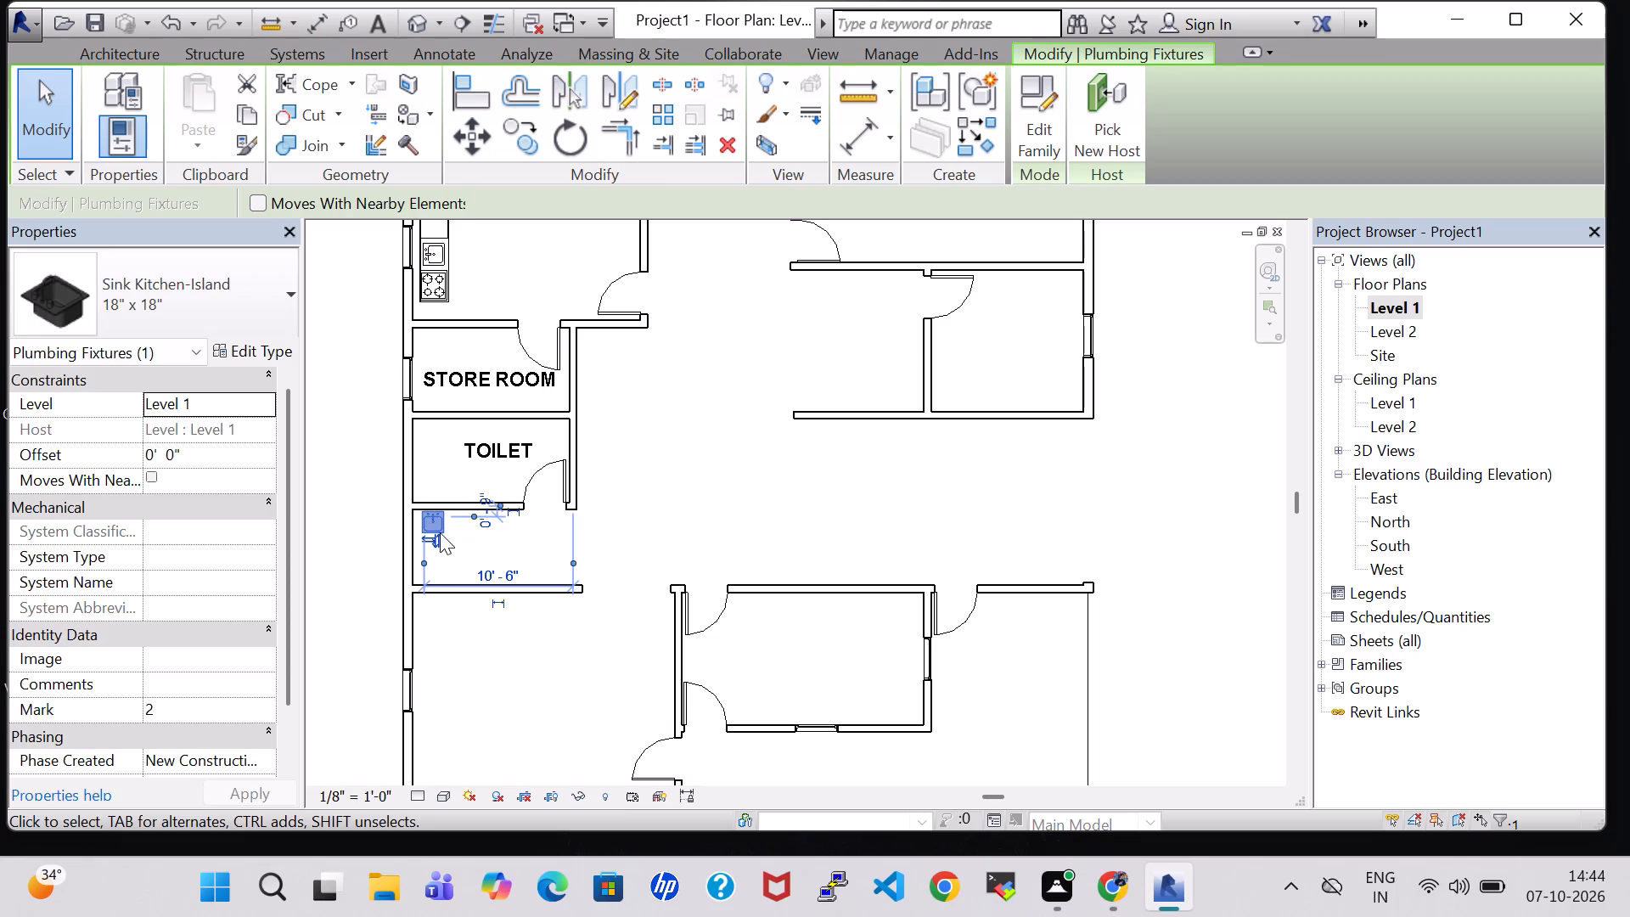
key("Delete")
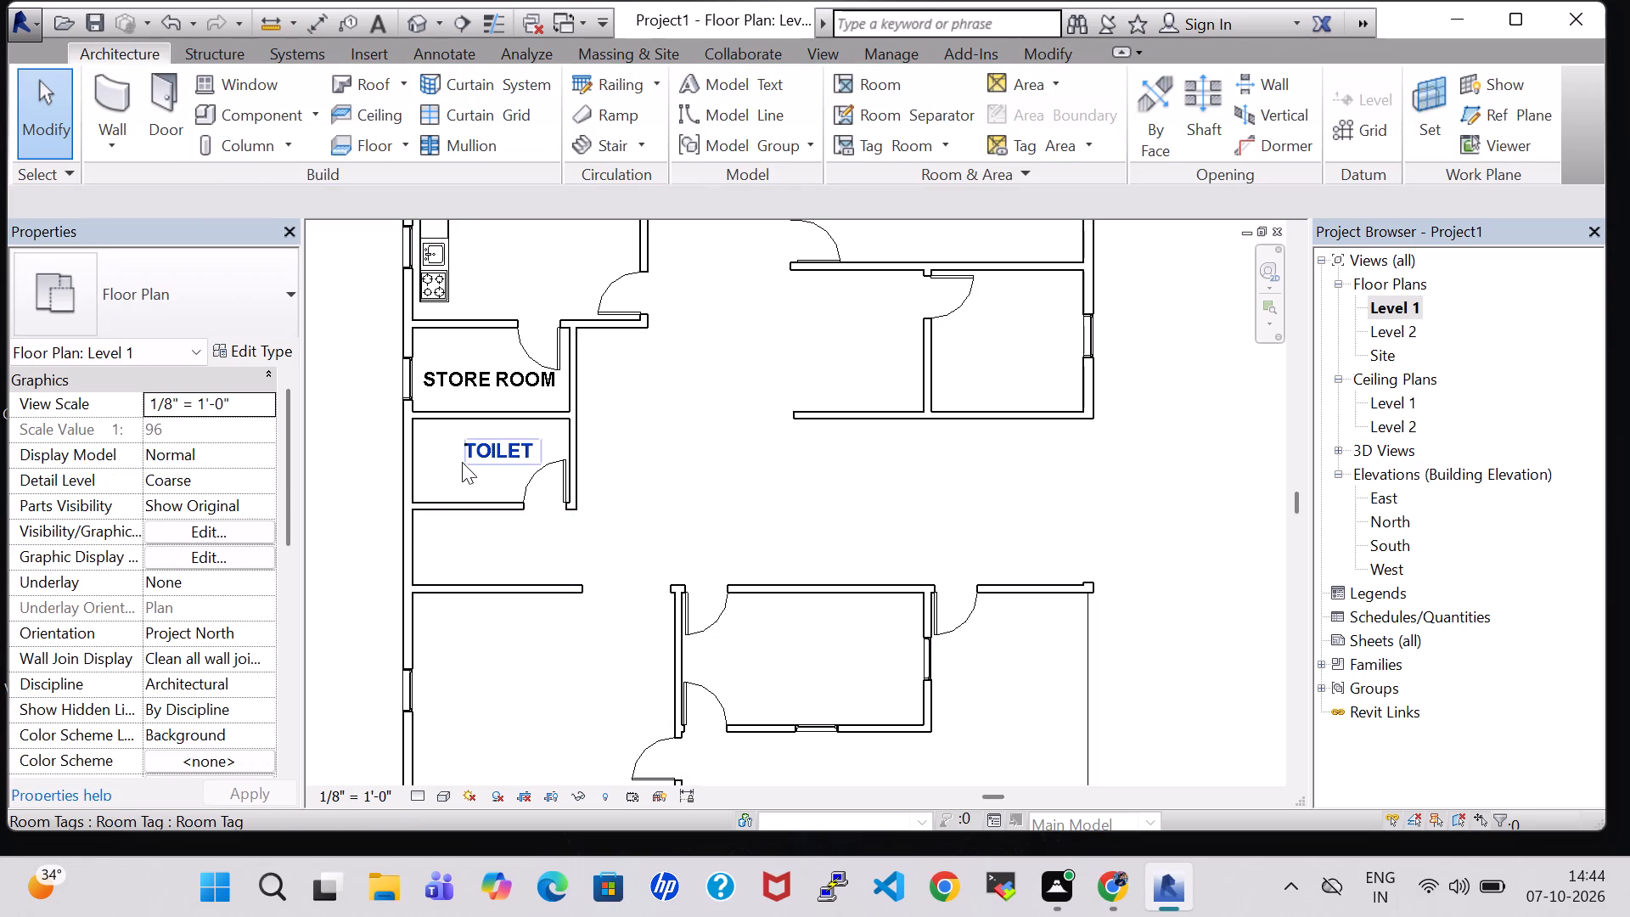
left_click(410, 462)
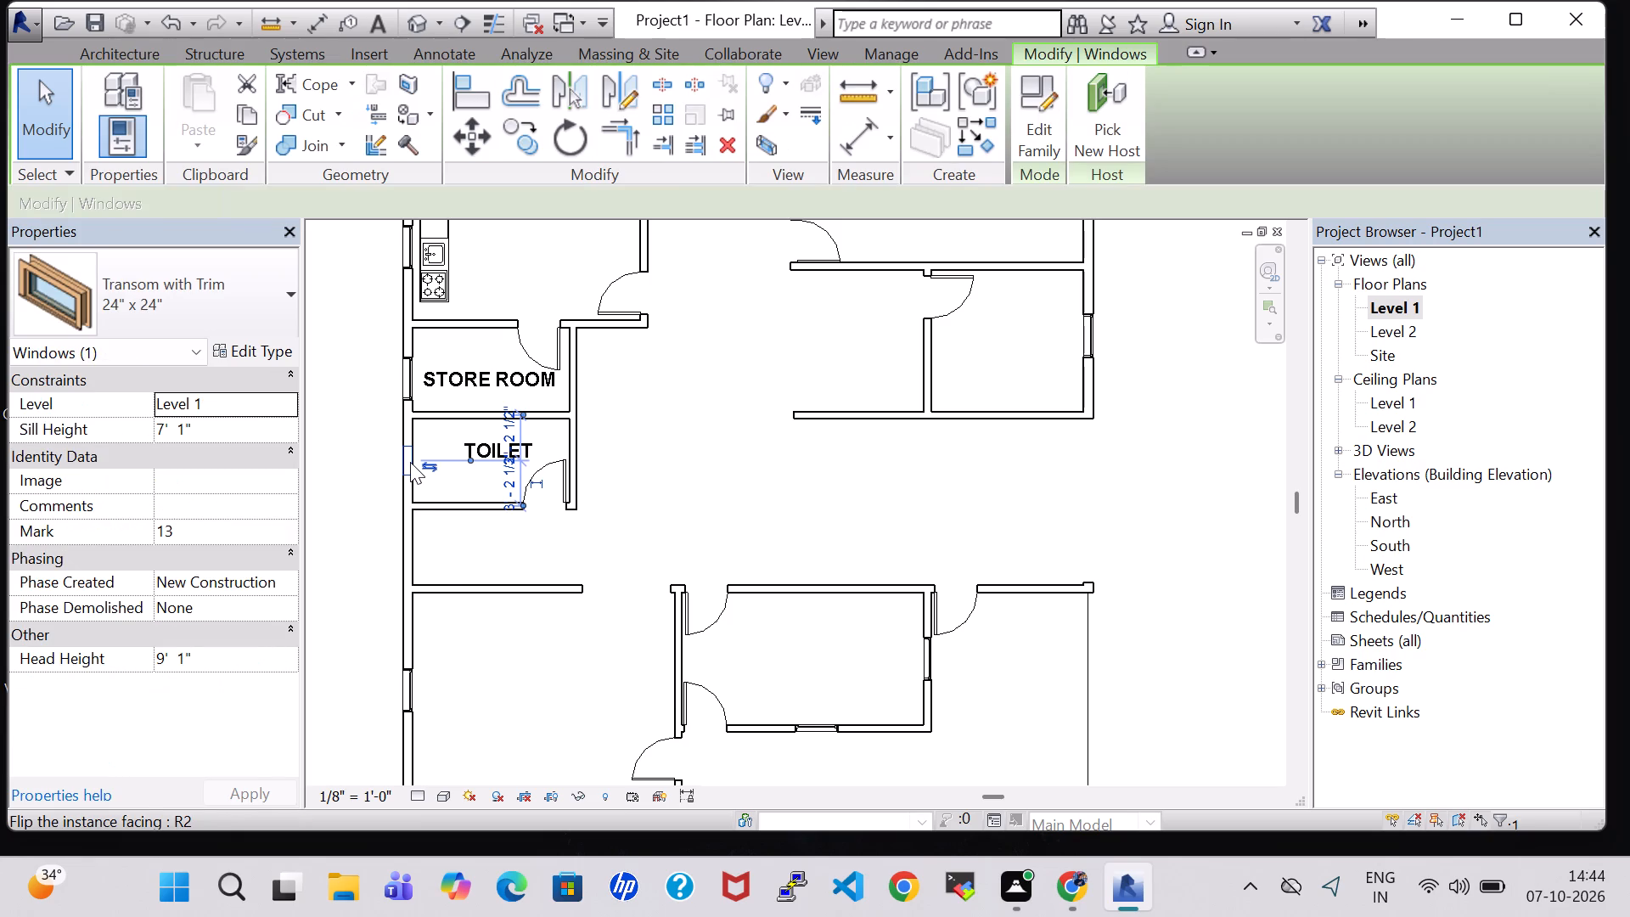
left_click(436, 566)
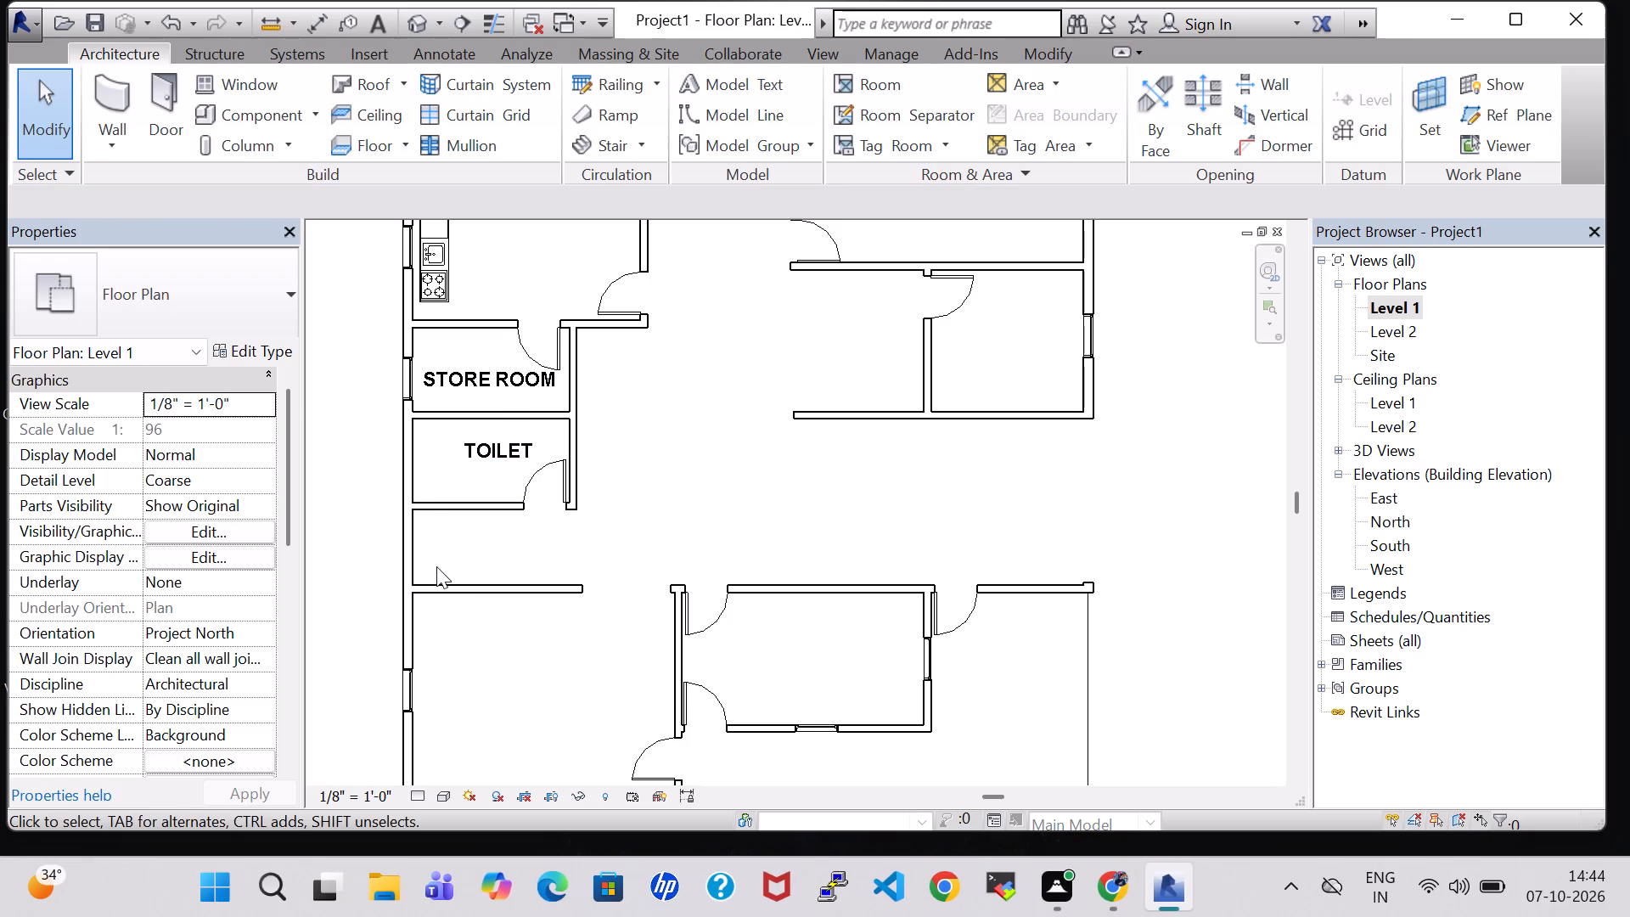
Load the Toilet-Domestic-3D family from the architectural plumbing fixtures' Water Closets library.
left_click(271, 115)
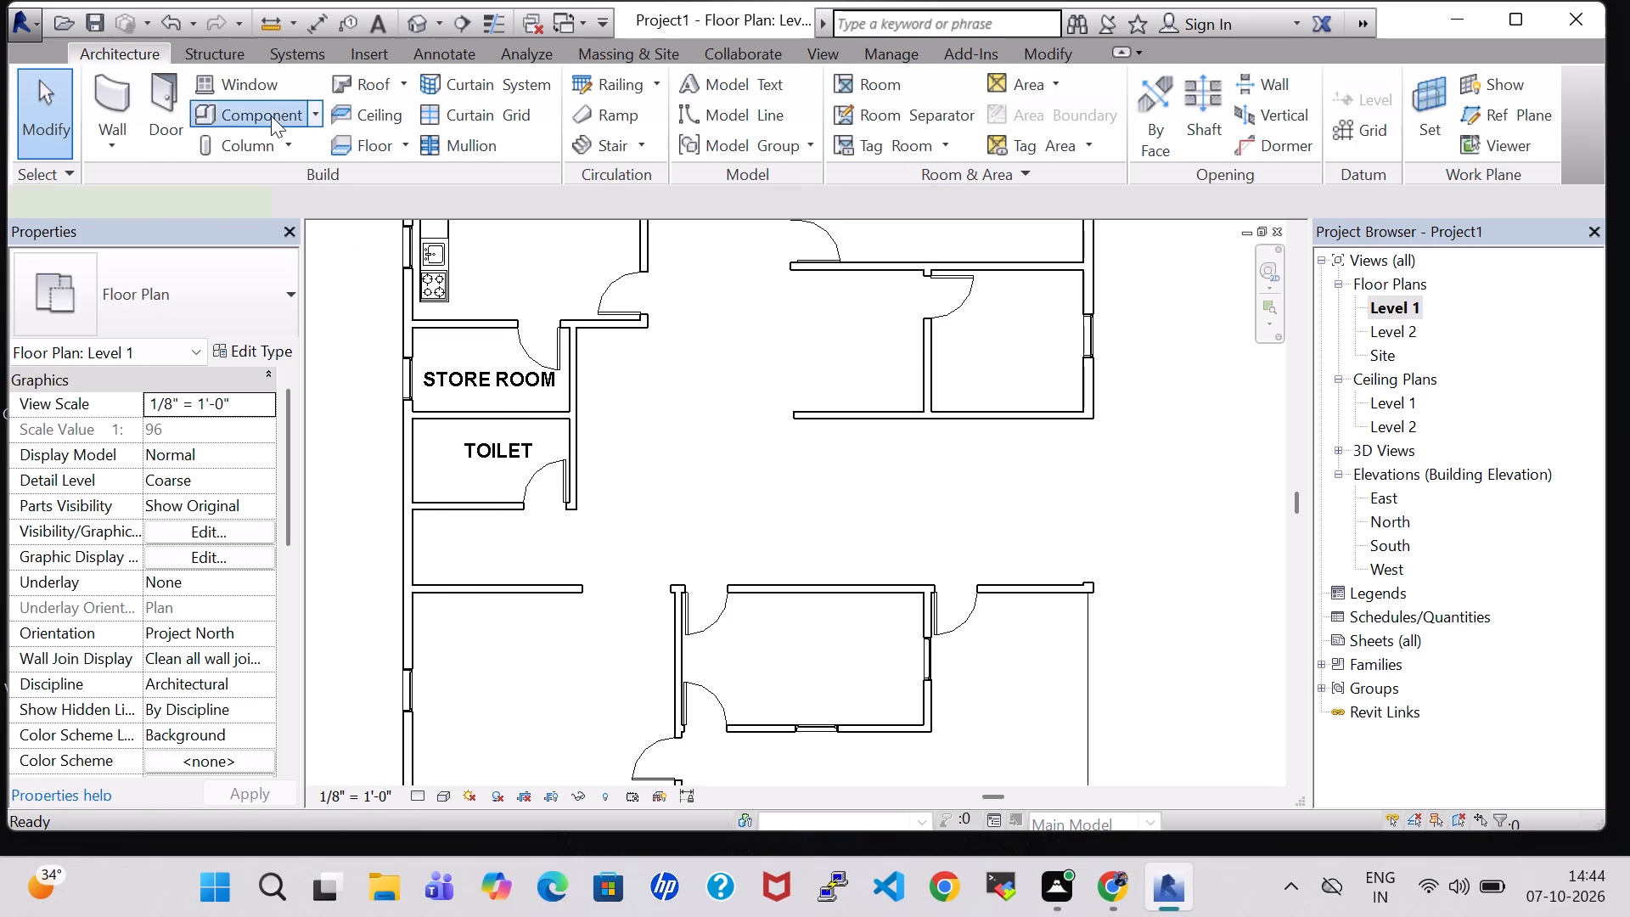
left_click(1054, 103)
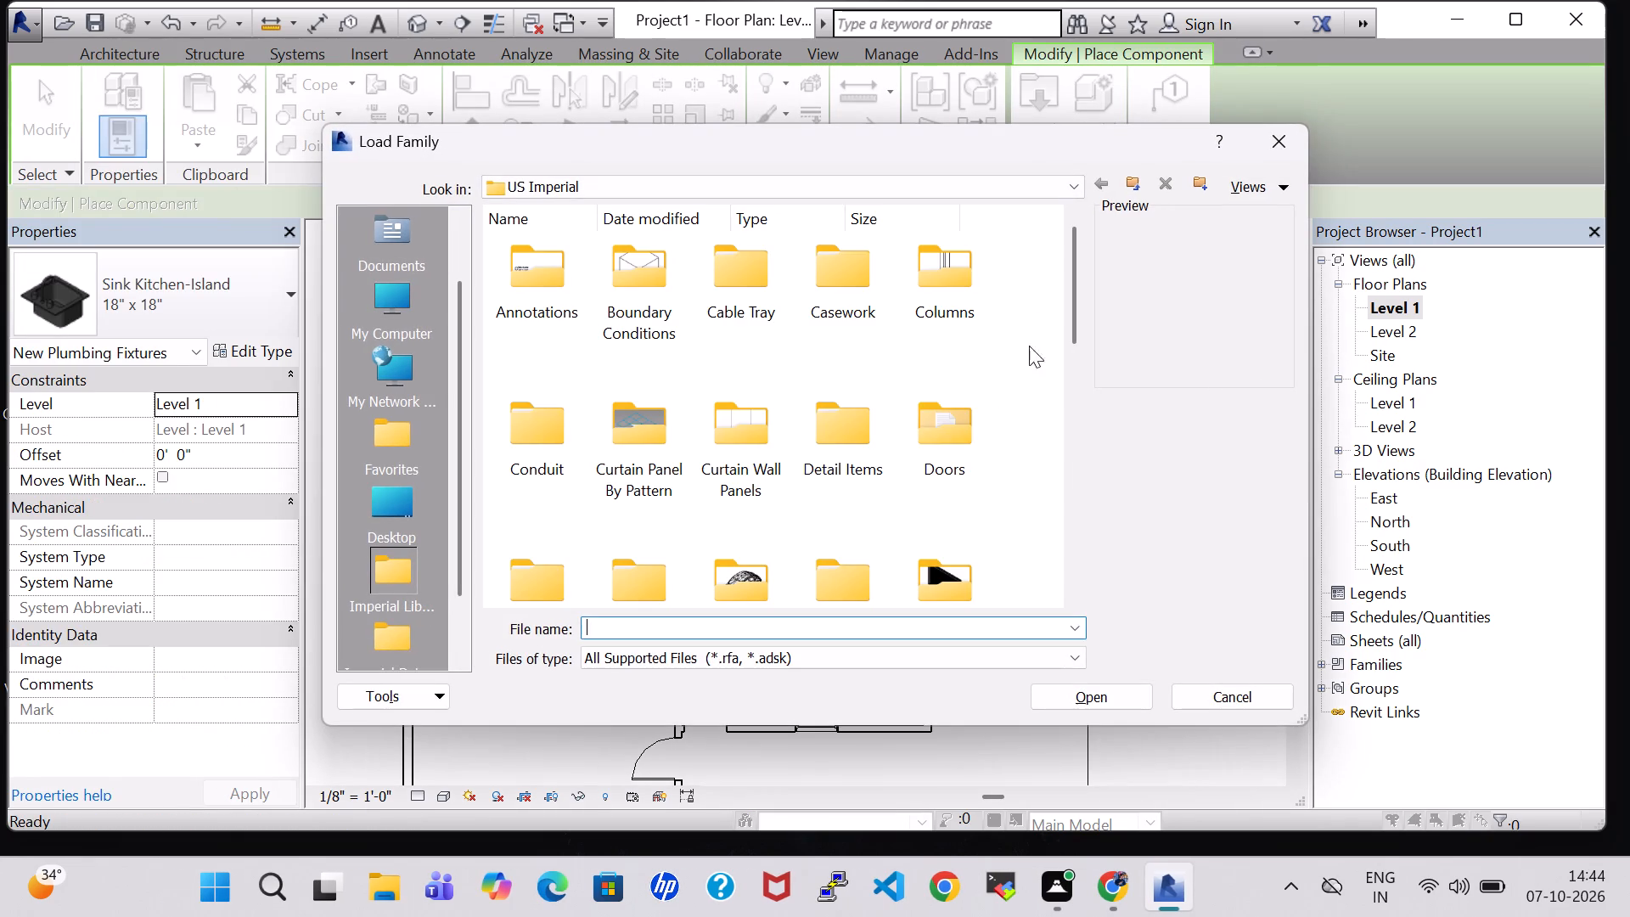
scroll(851, 560, "down", 1)
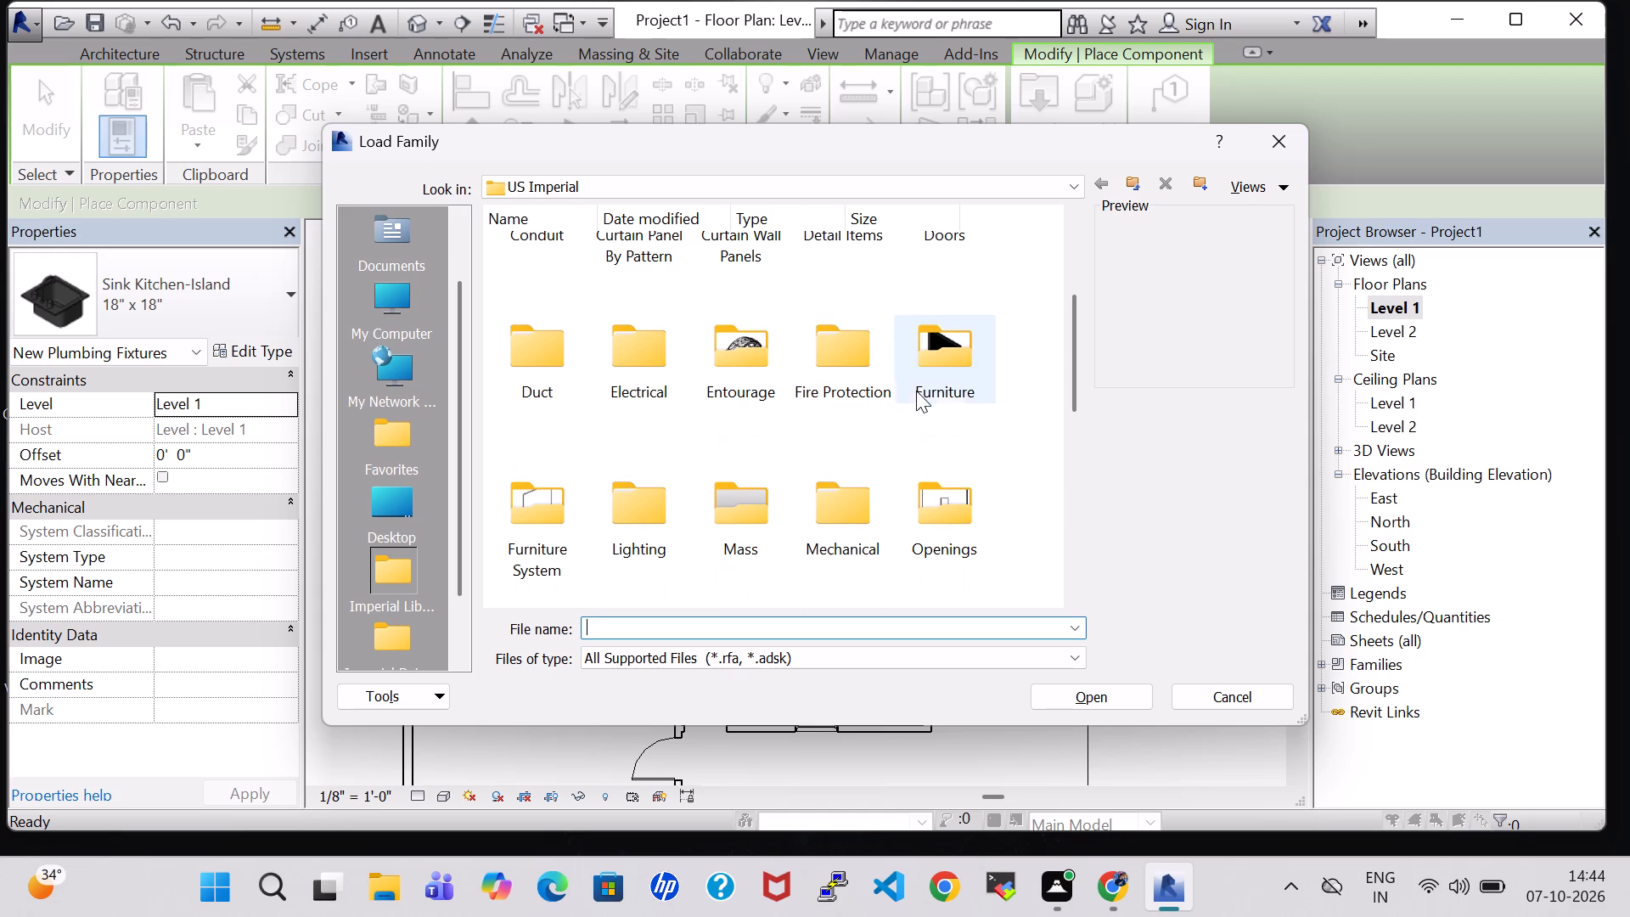
double_click(921, 387)
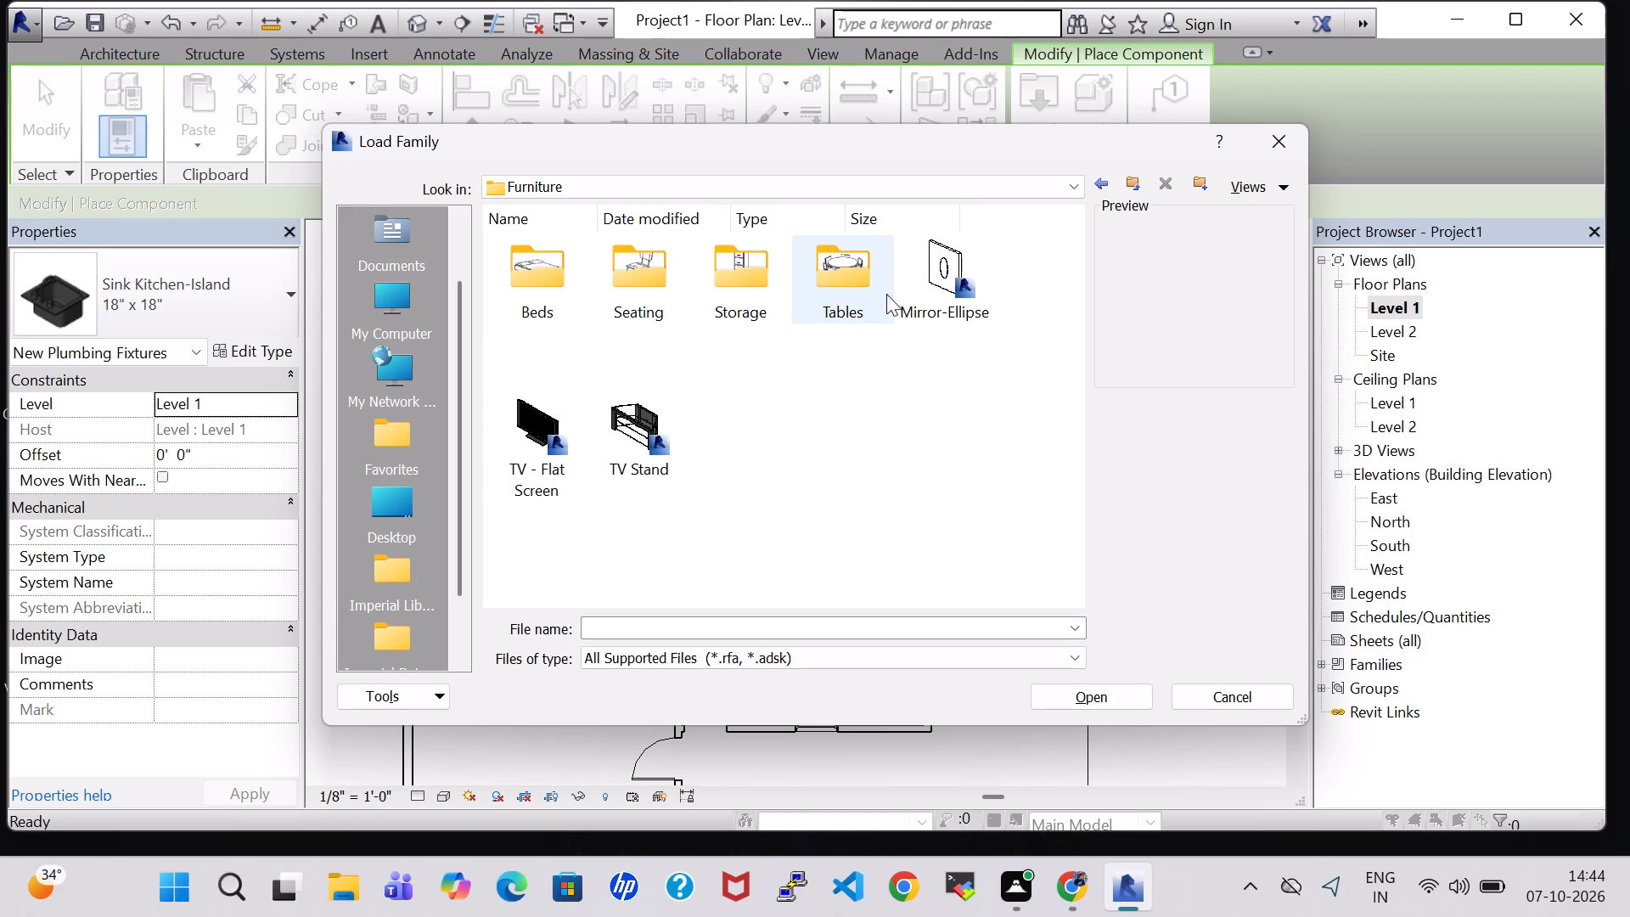
left_click(1104, 190)
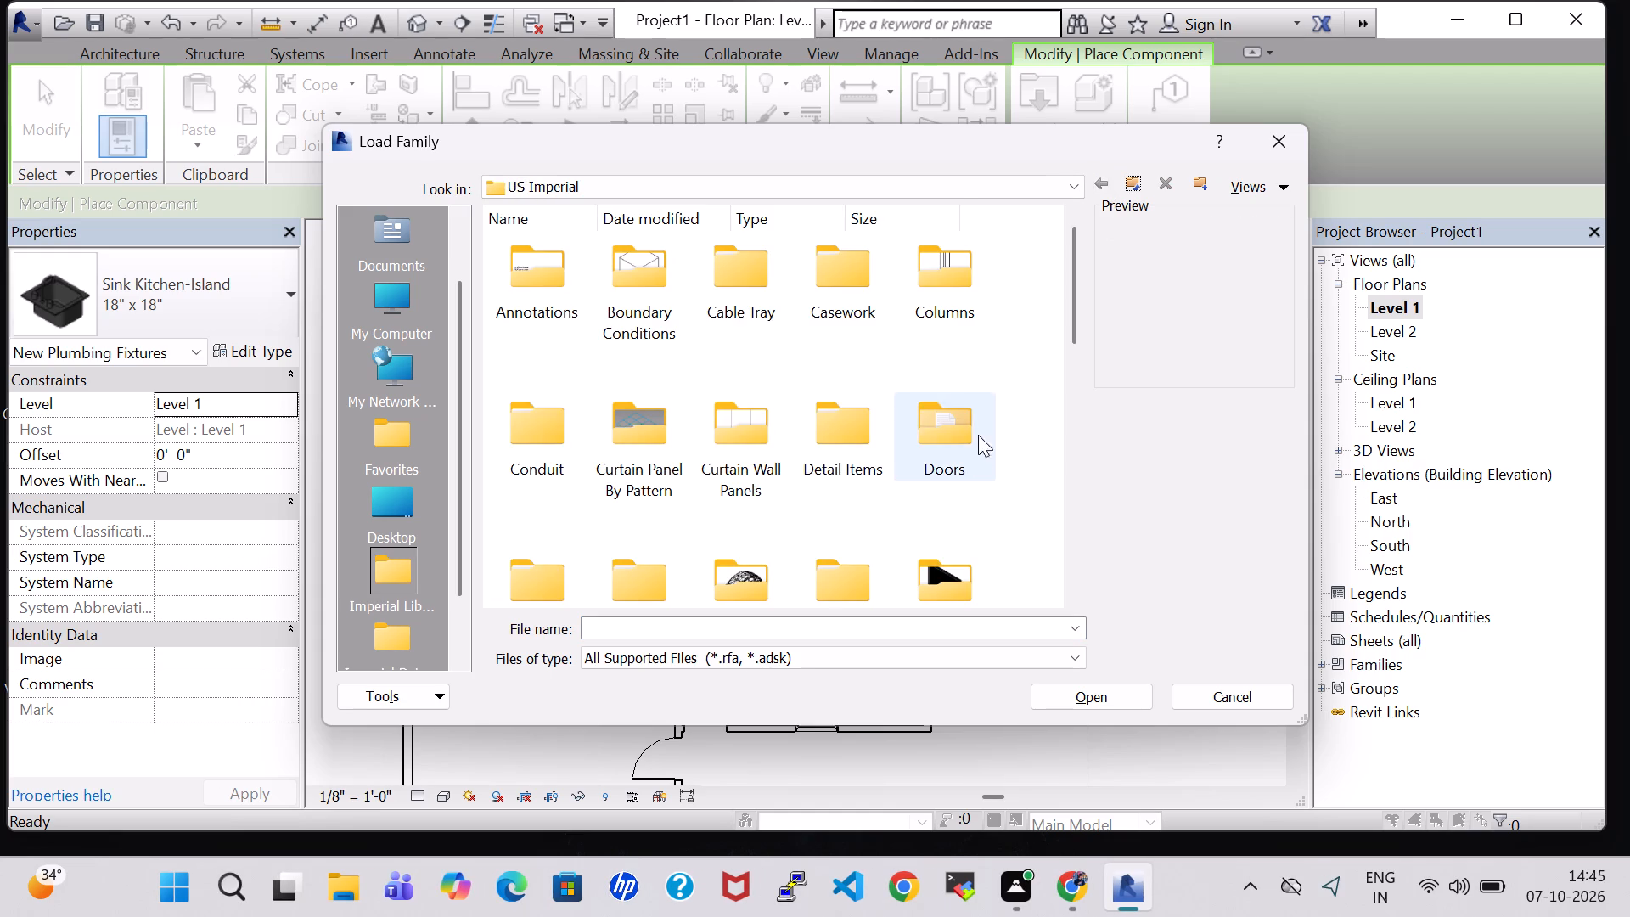
left_click(864, 453)
key("p")
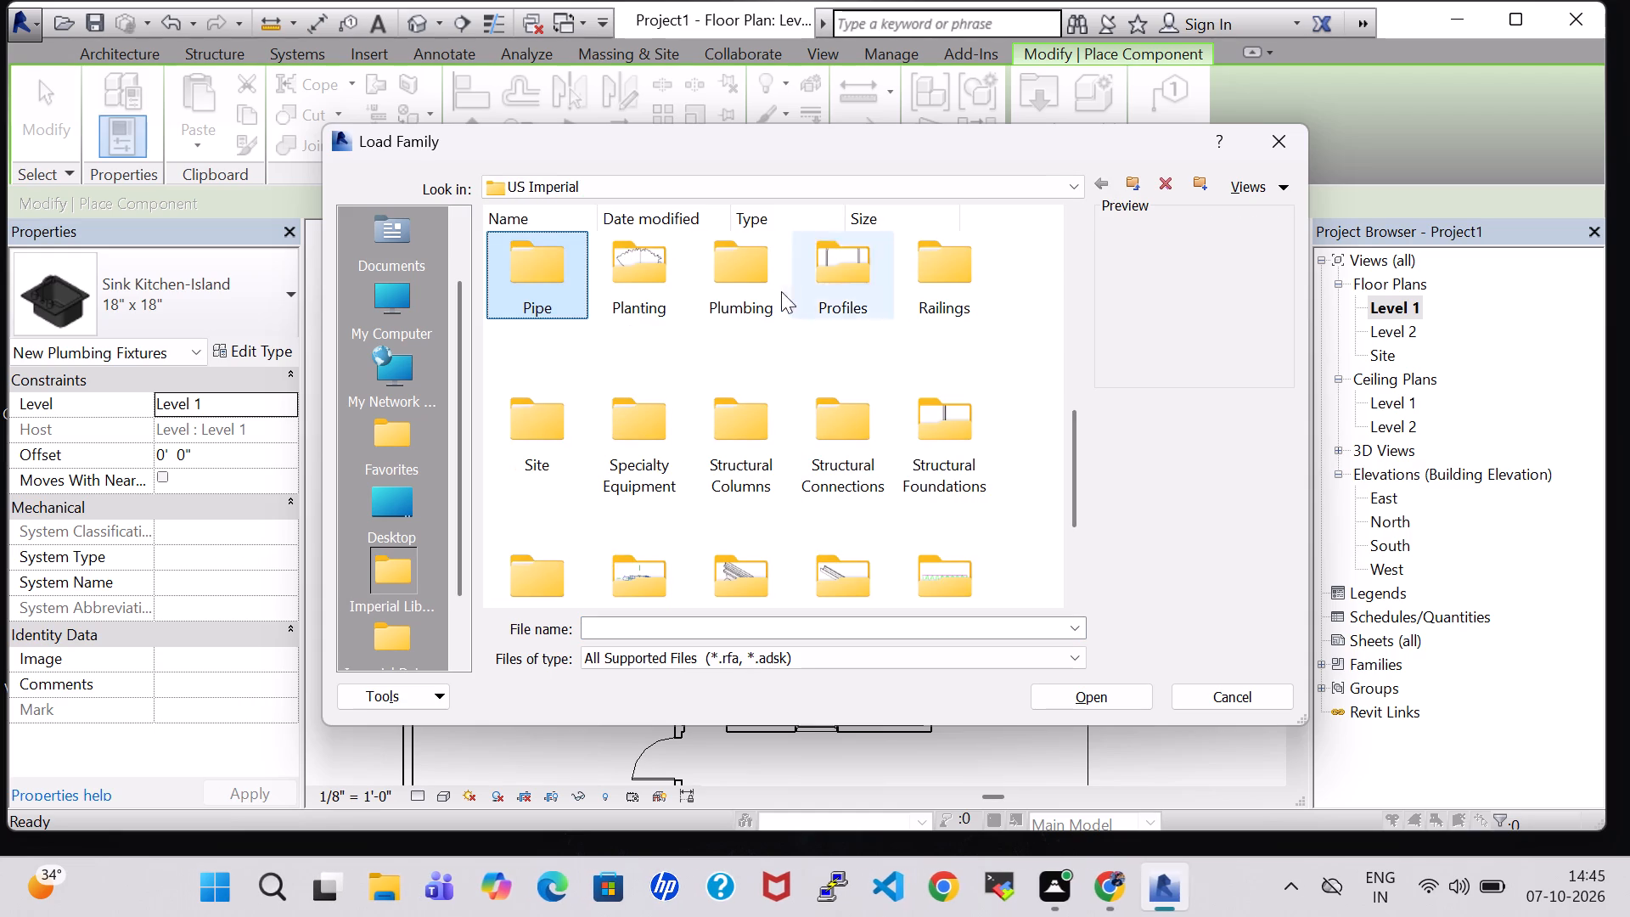
double_click(722, 299)
double_click(540, 284)
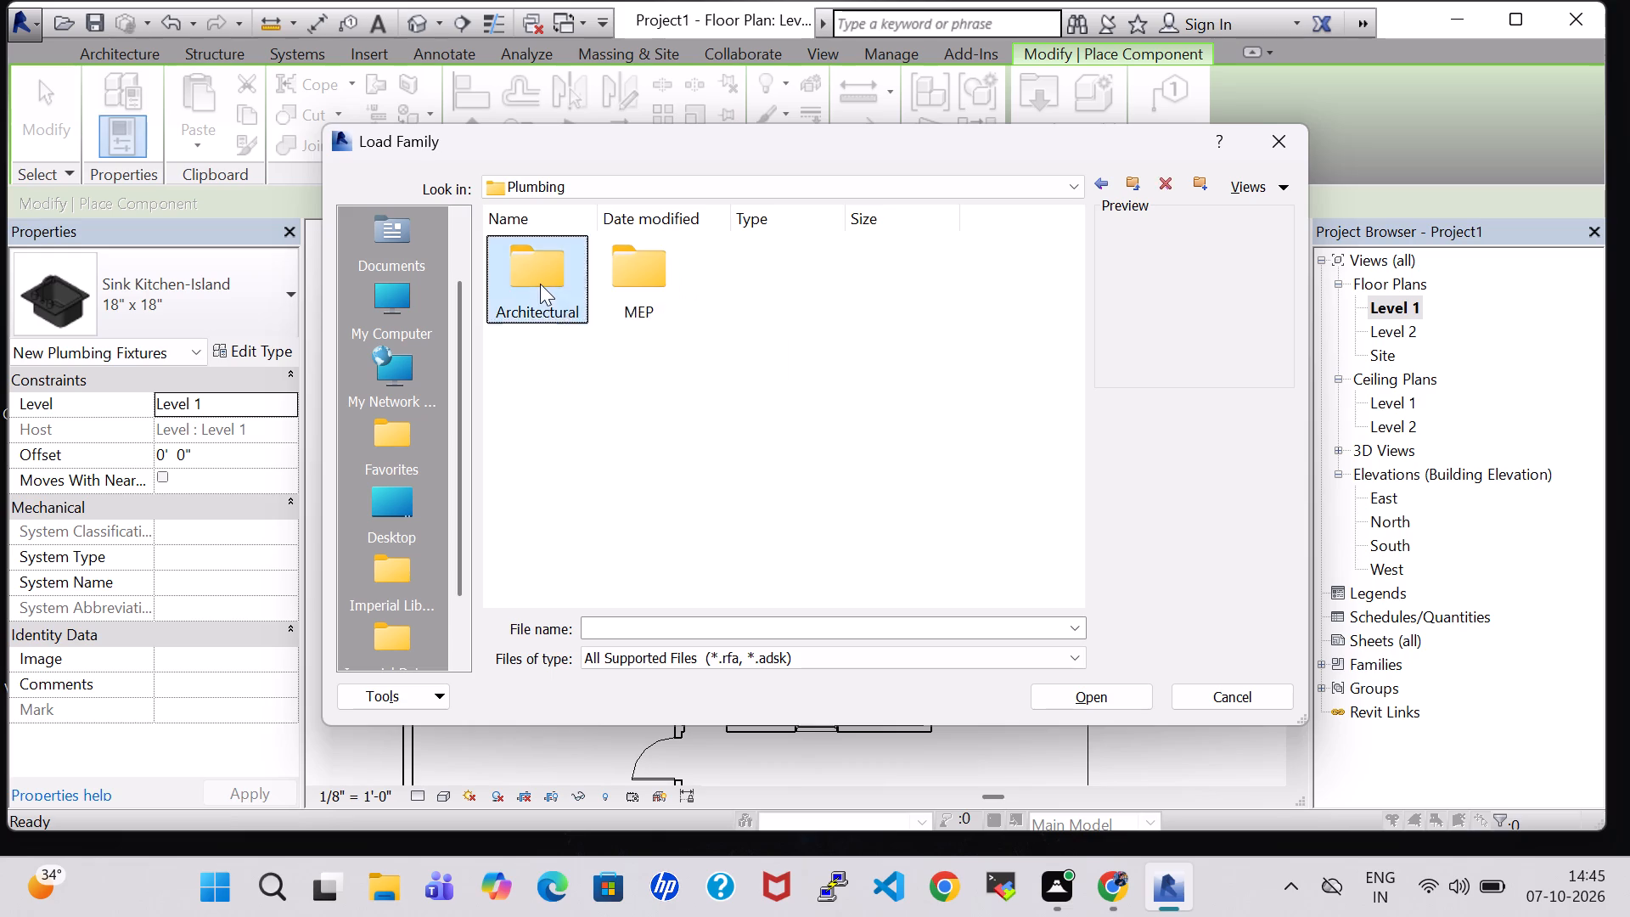
double_click(540, 284)
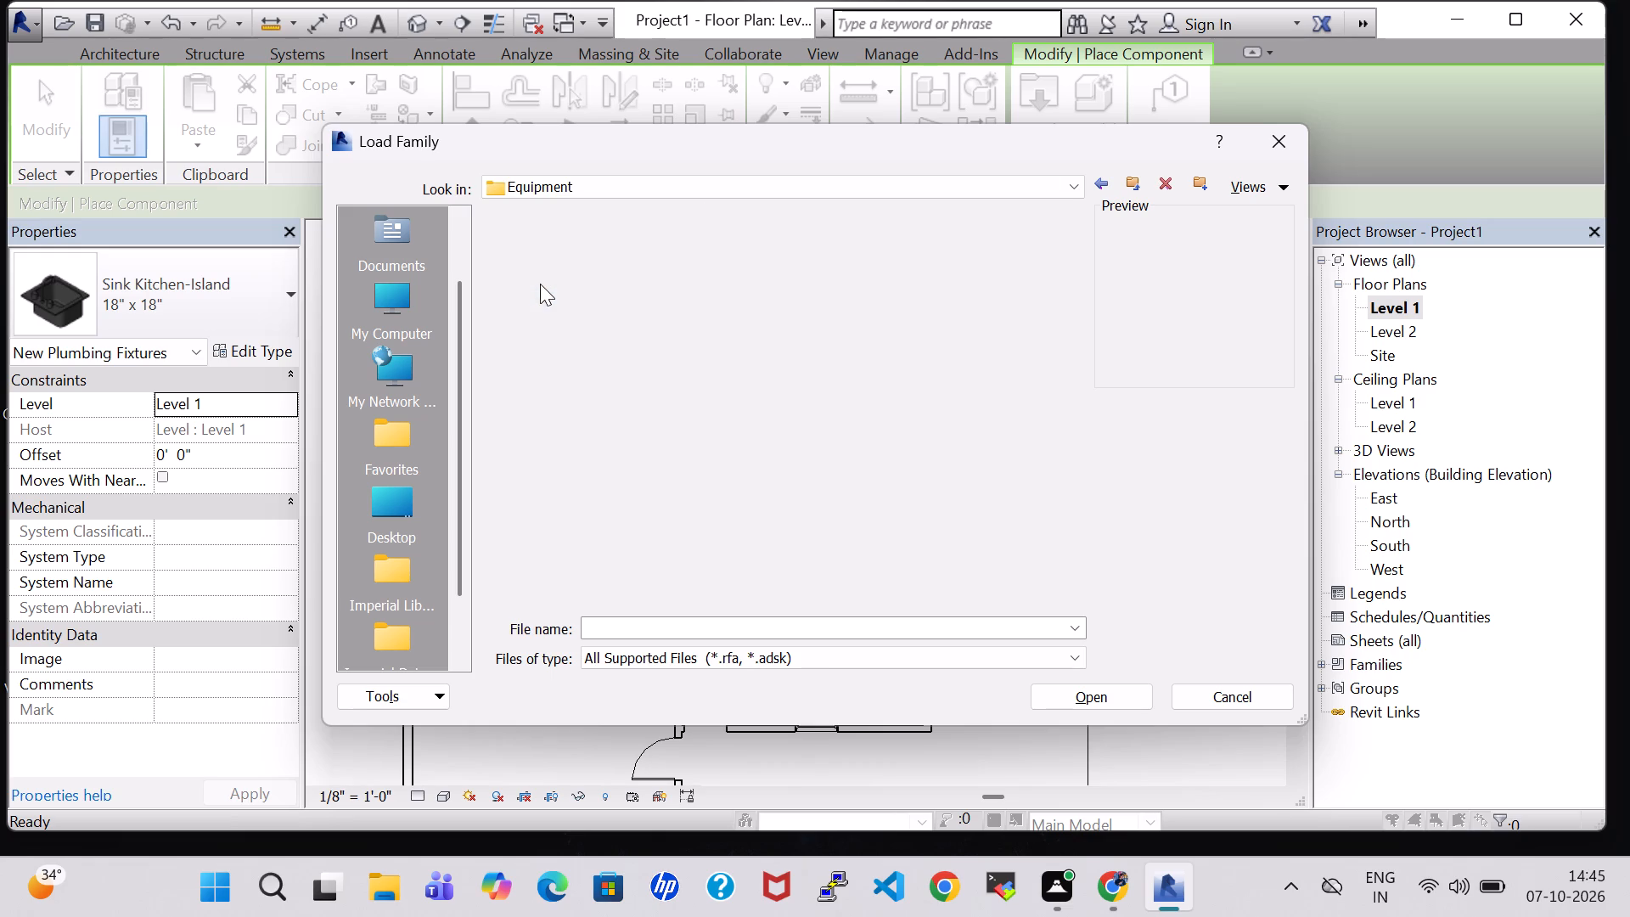
left_click(1099, 182)
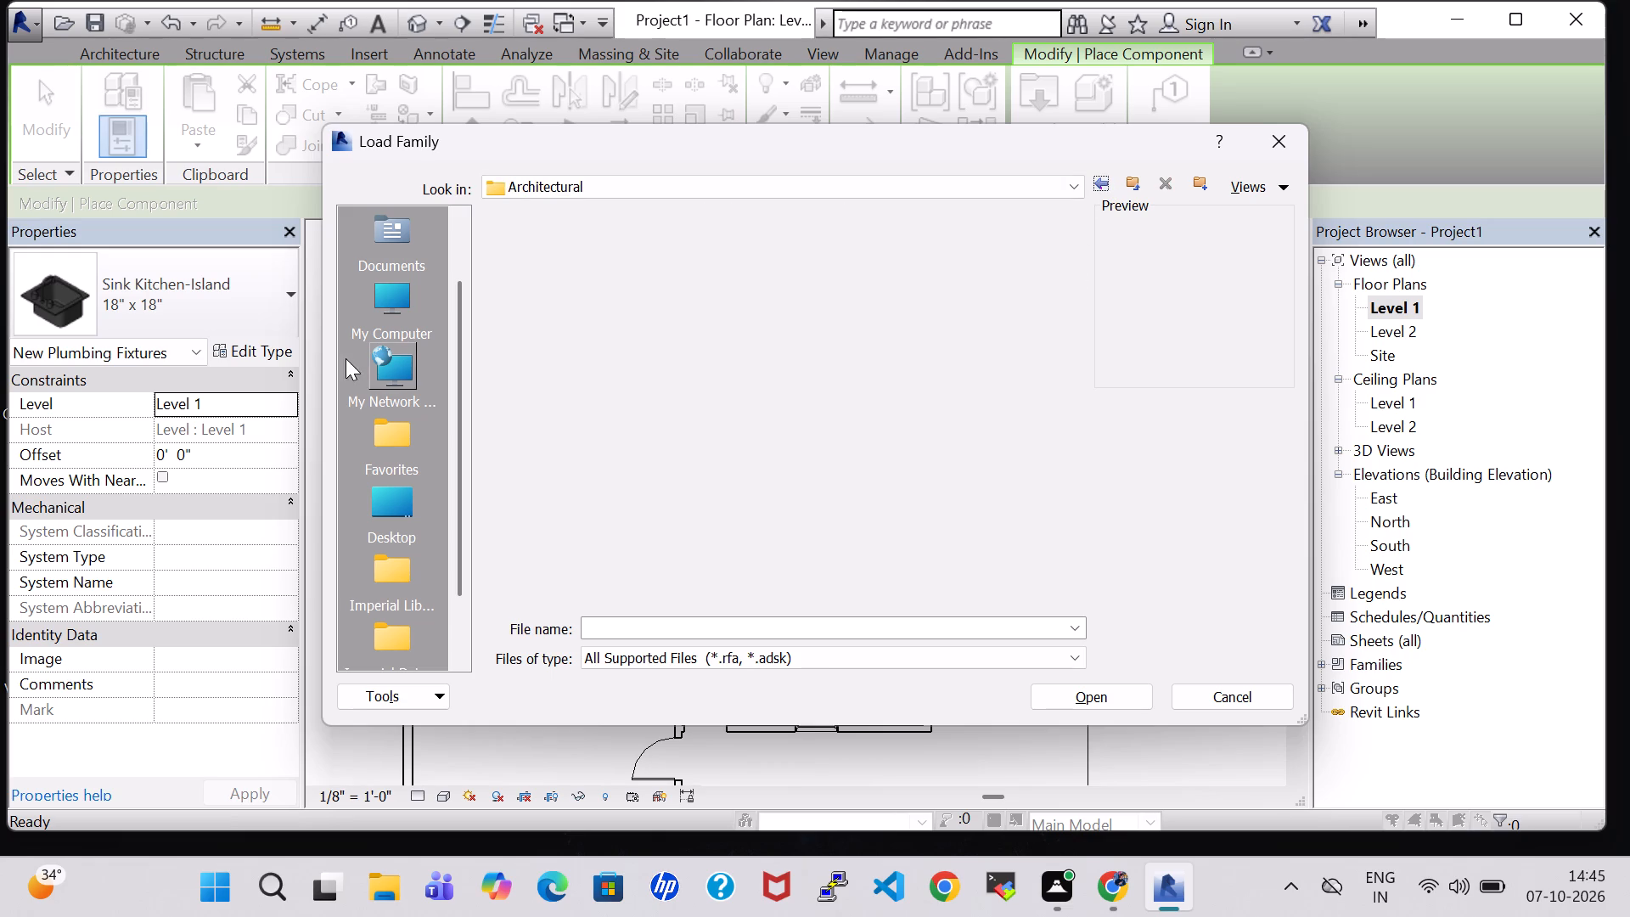
double_click(616, 294)
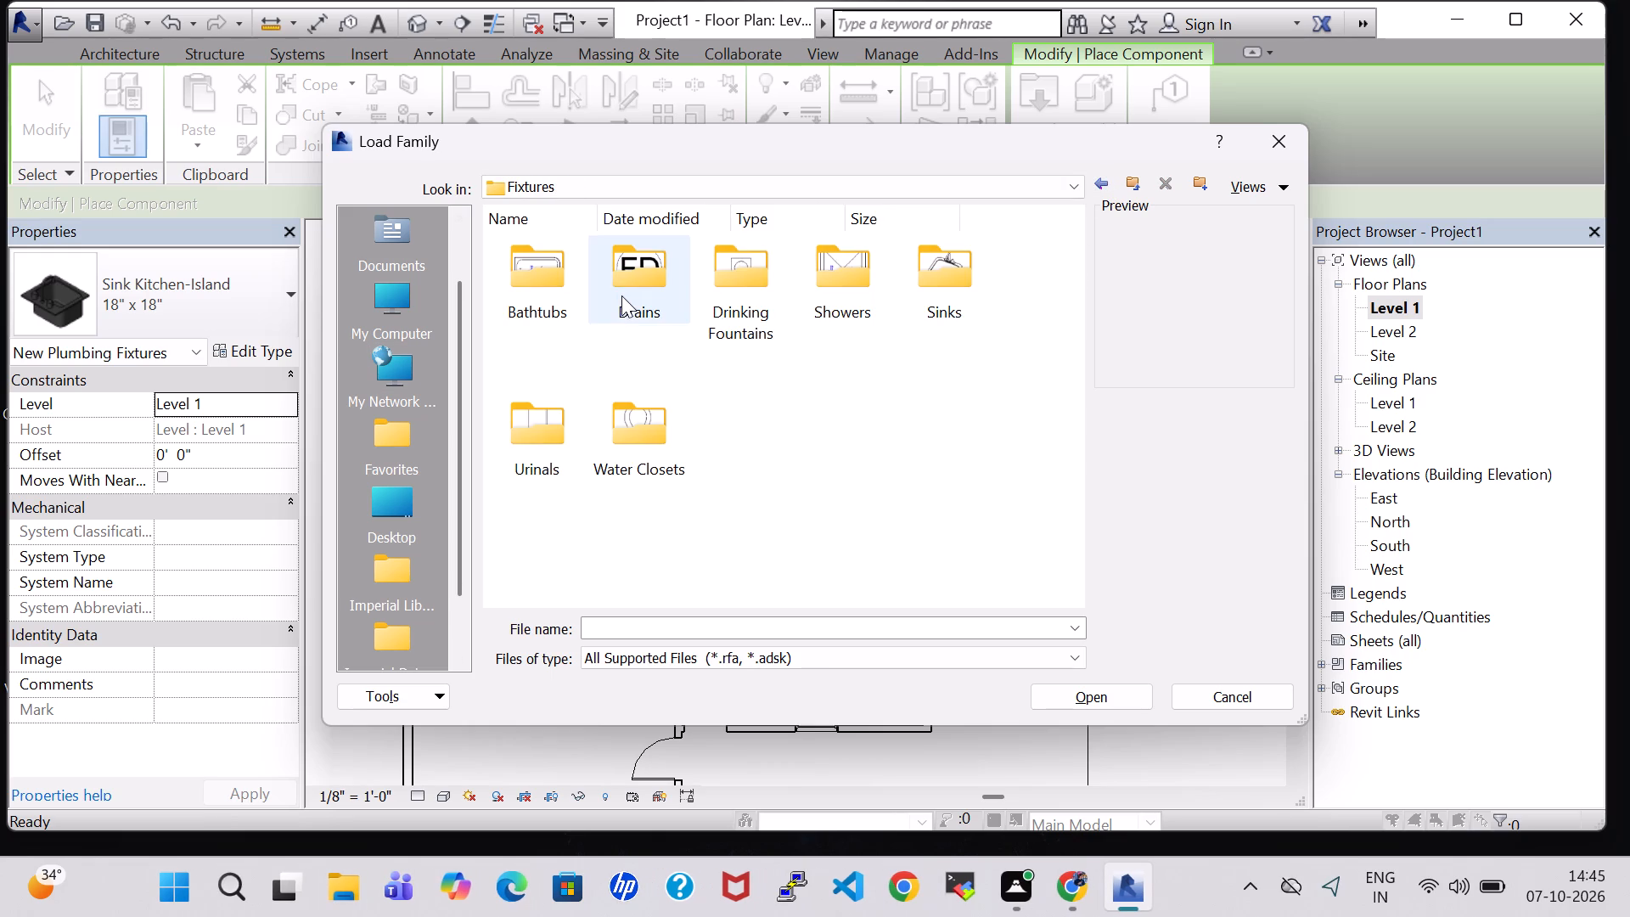
double_click(619, 425)
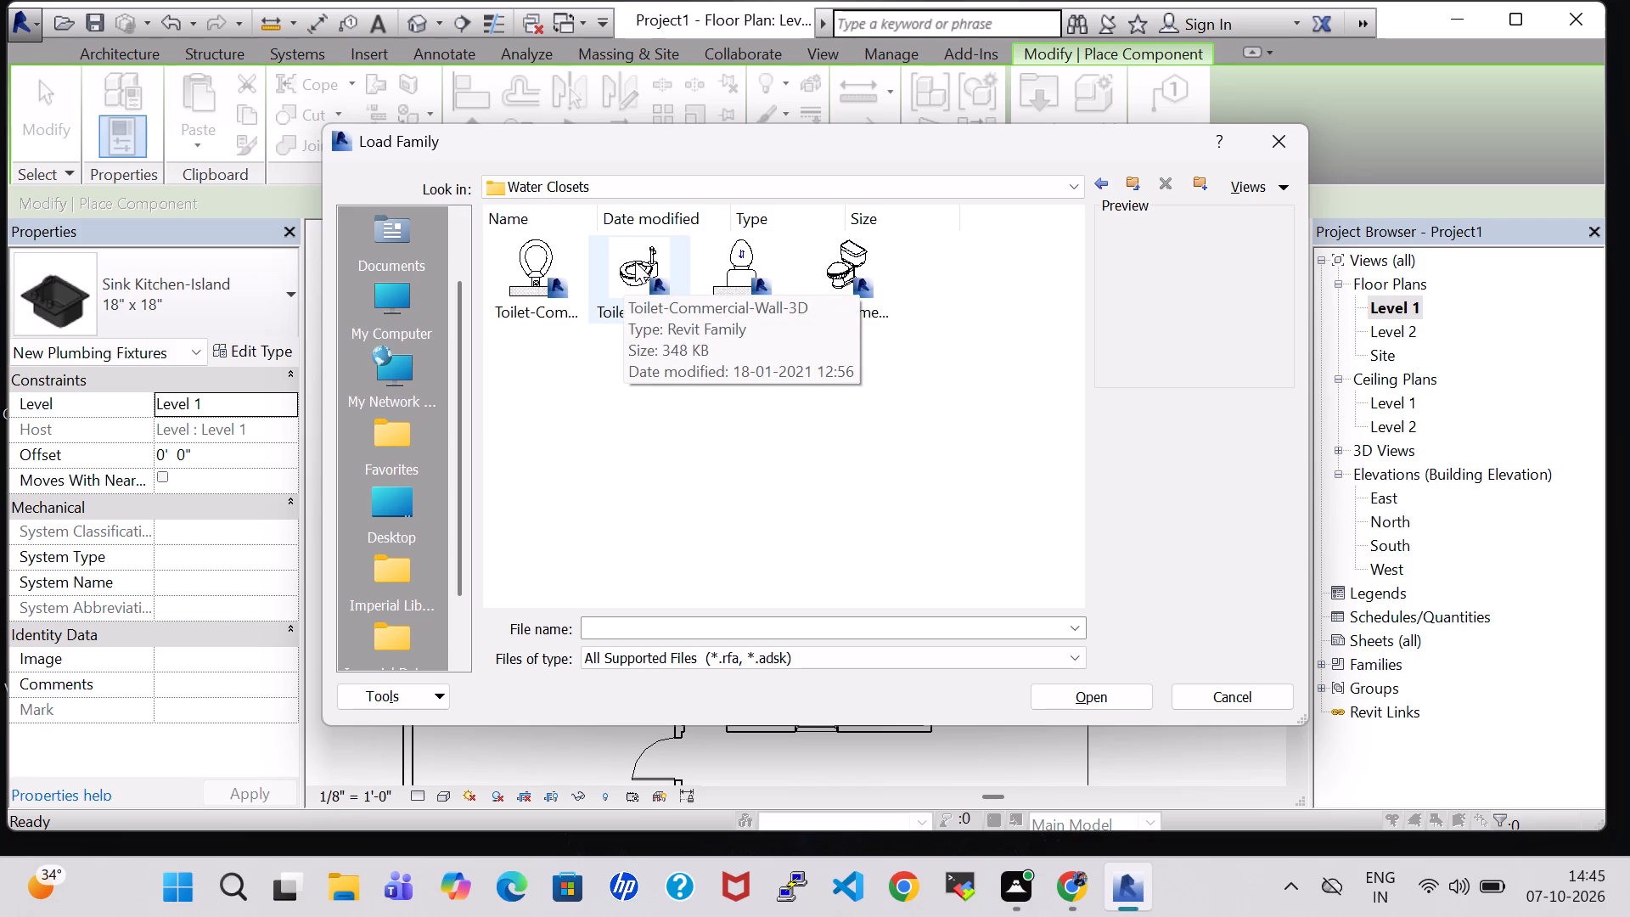
left_click(635, 262)
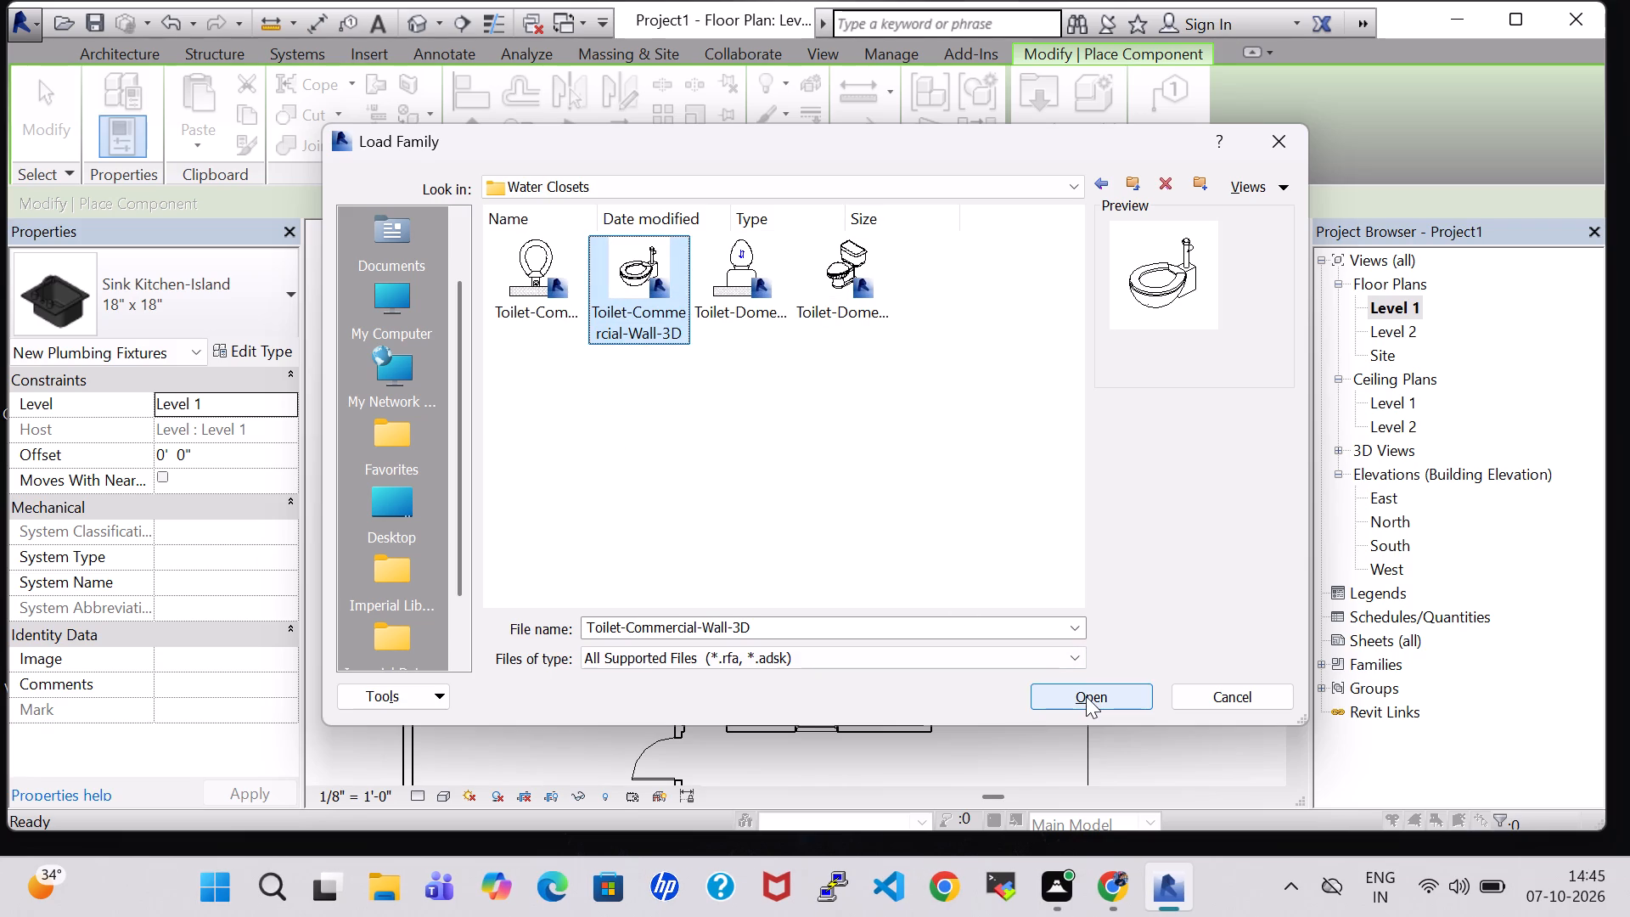
left_click(850, 257)
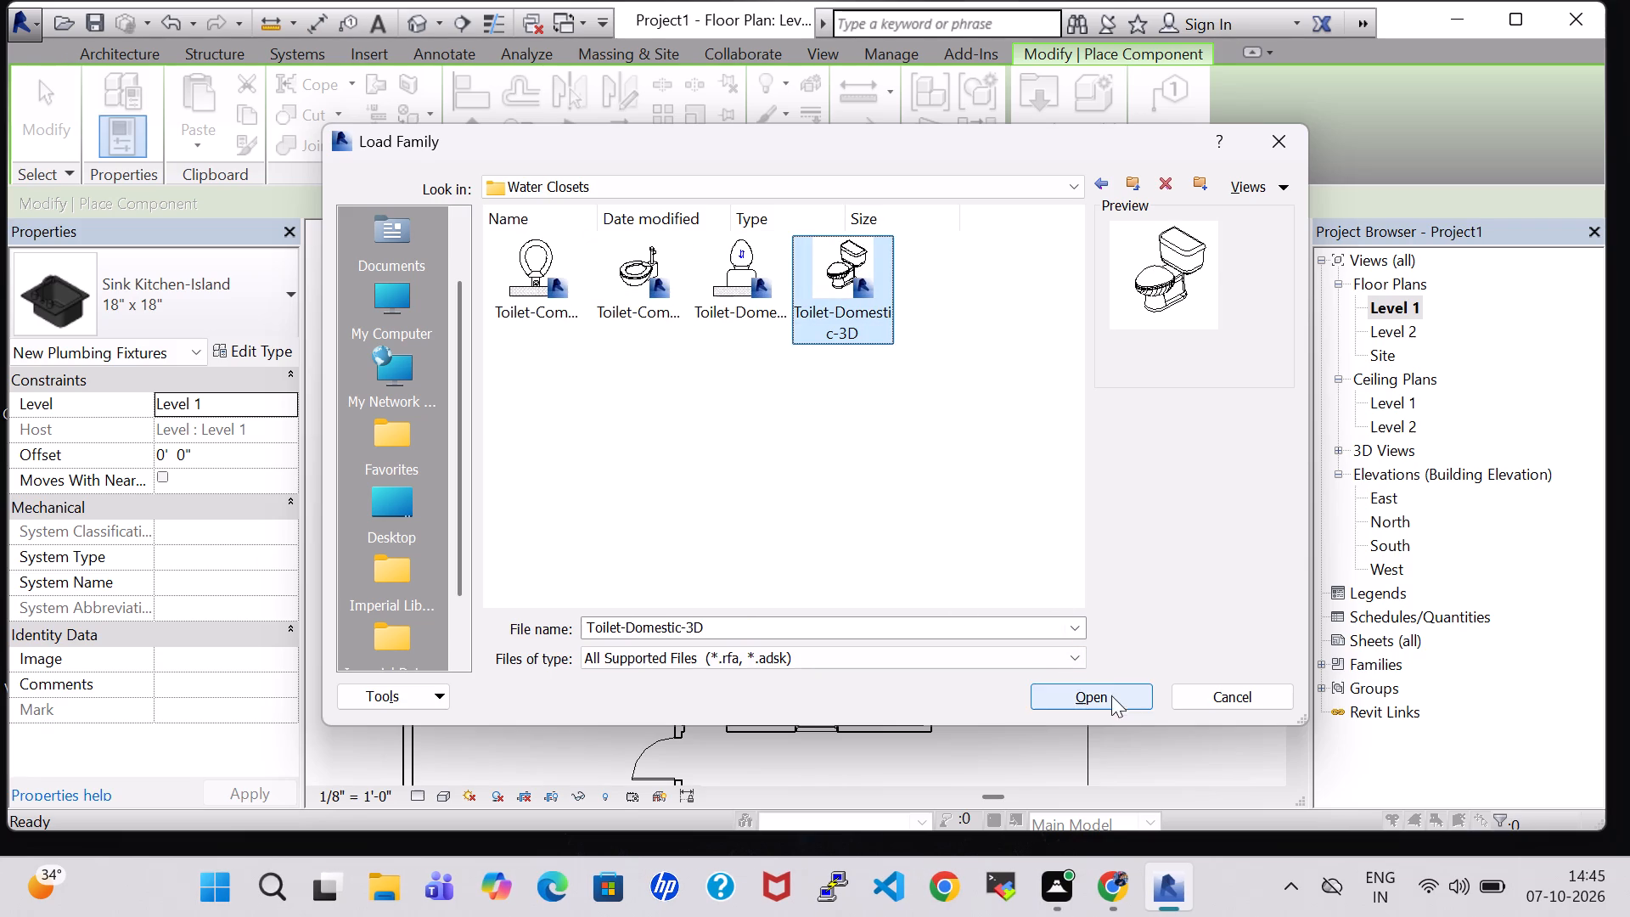
left_click(1111, 699)
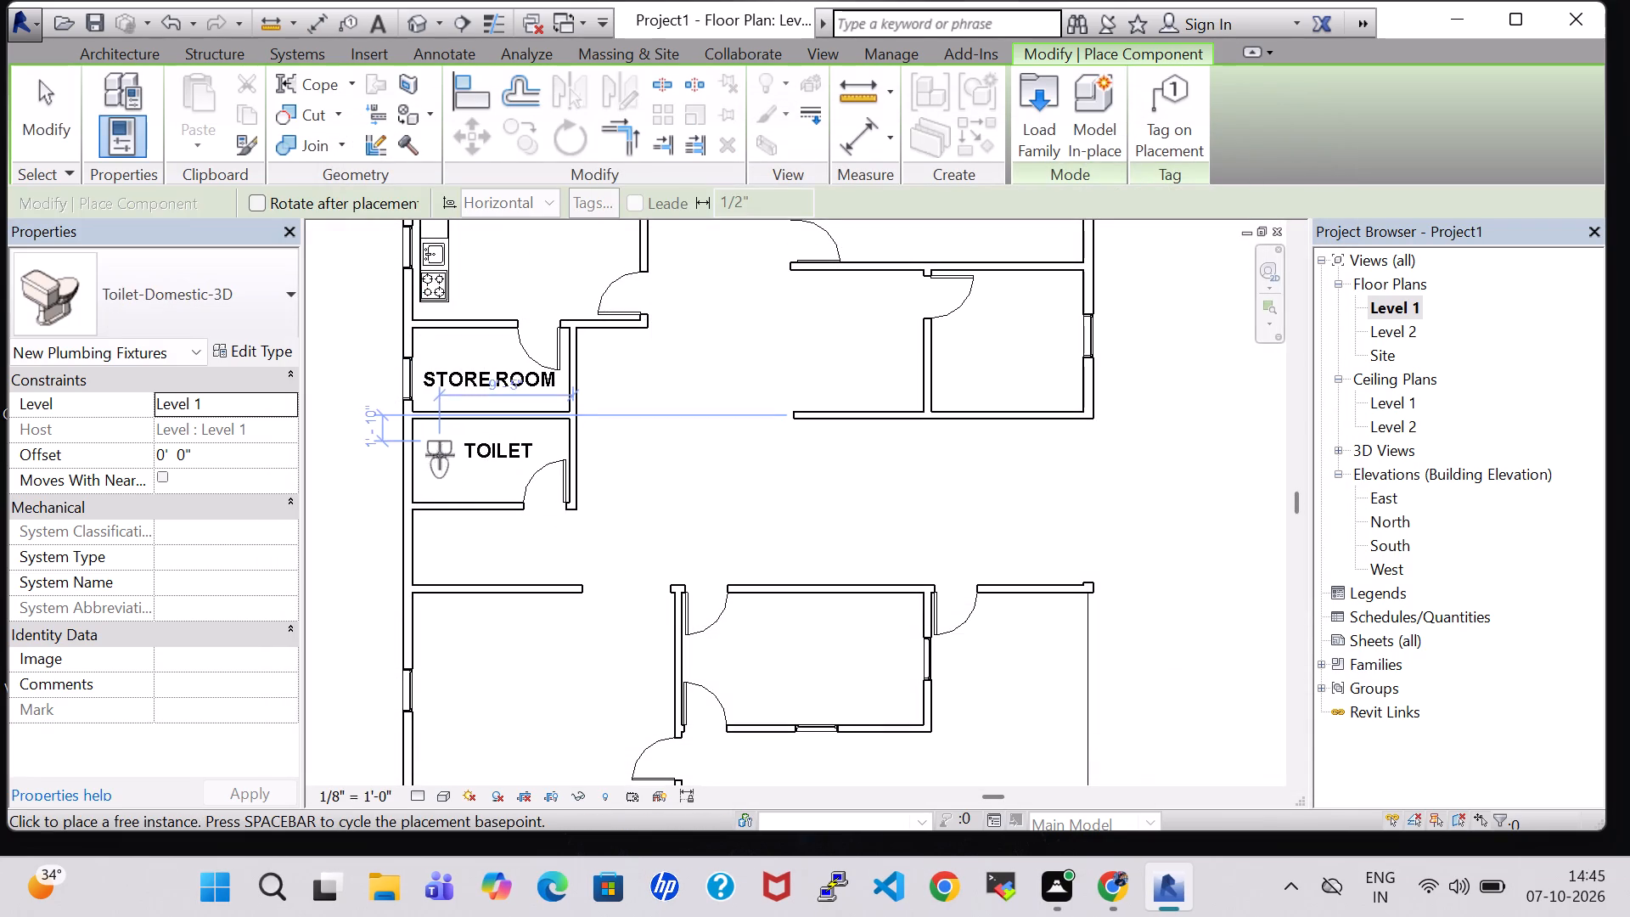
Place one Toilet-Domestic-3D in the TOILET room, backed against the midpoint of the wall shared with the store room.
left_click(485, 448)
key("Escape")
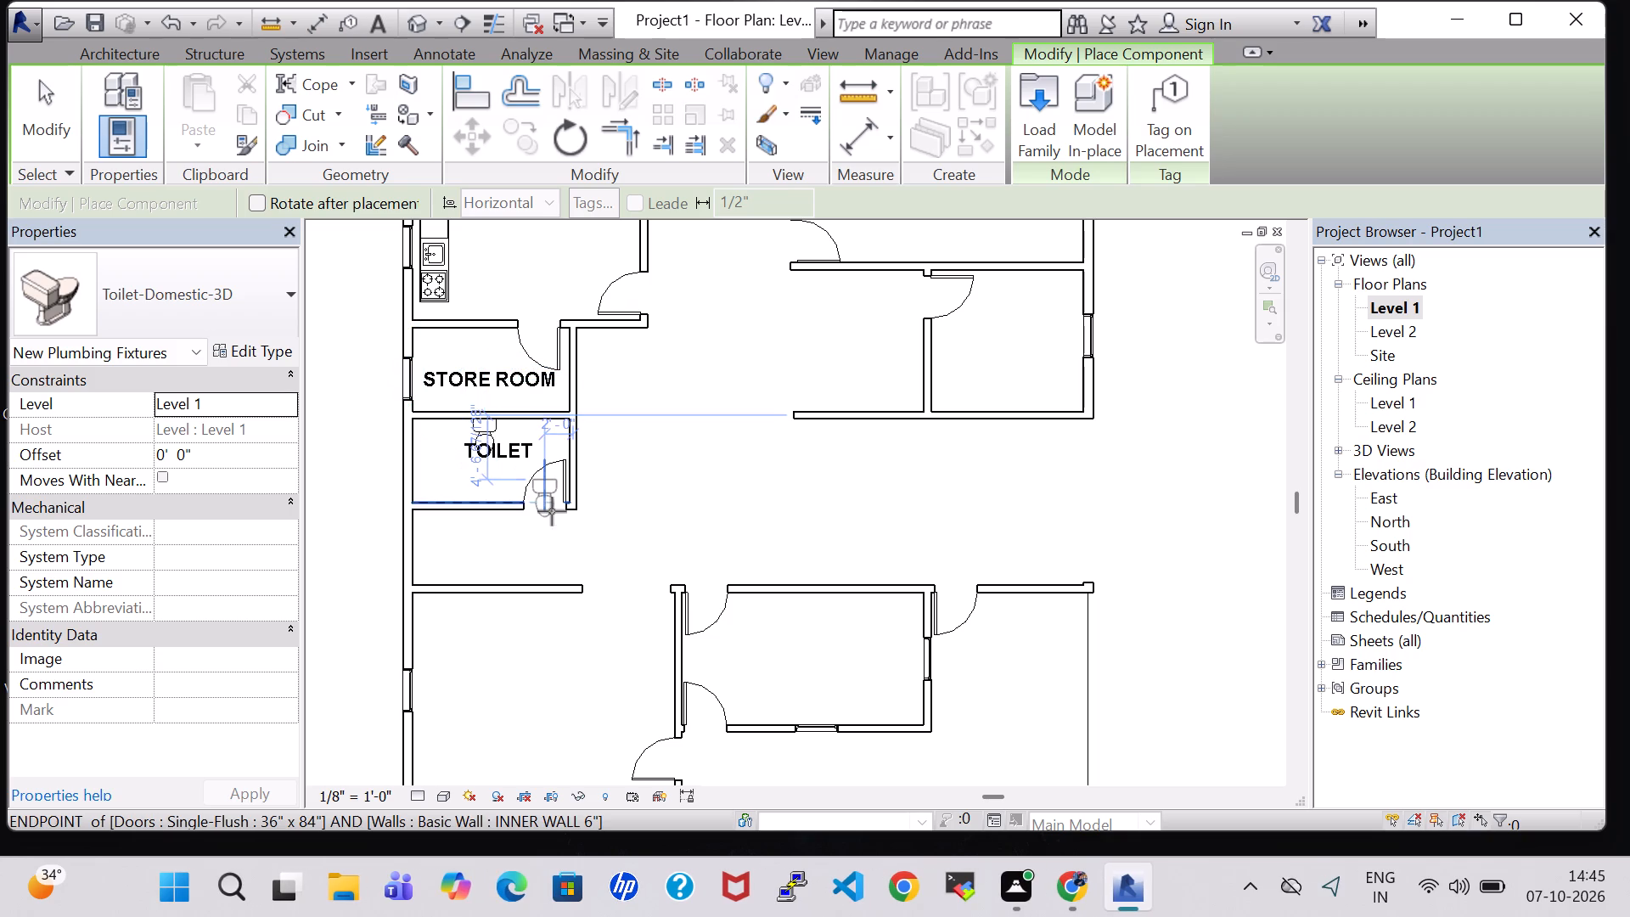
key("Escape")
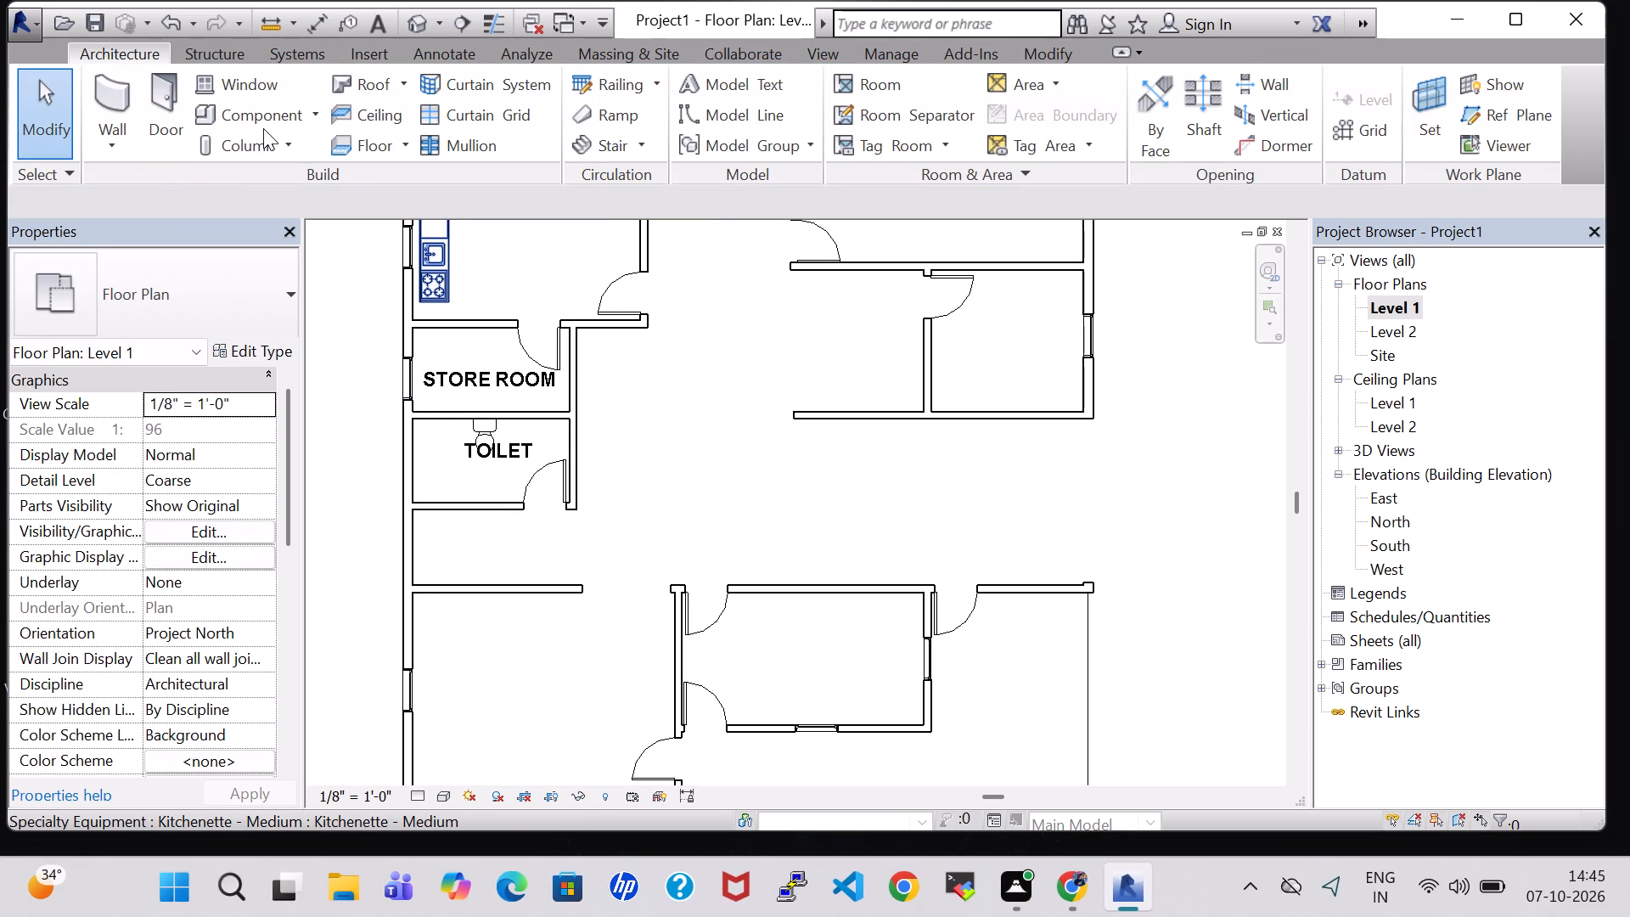
Load the Tub-Free Standing-3D family from the architectural plumbing fixtures' Bathtubs library.
left_click(260, 105)
left_click(1034, 144)
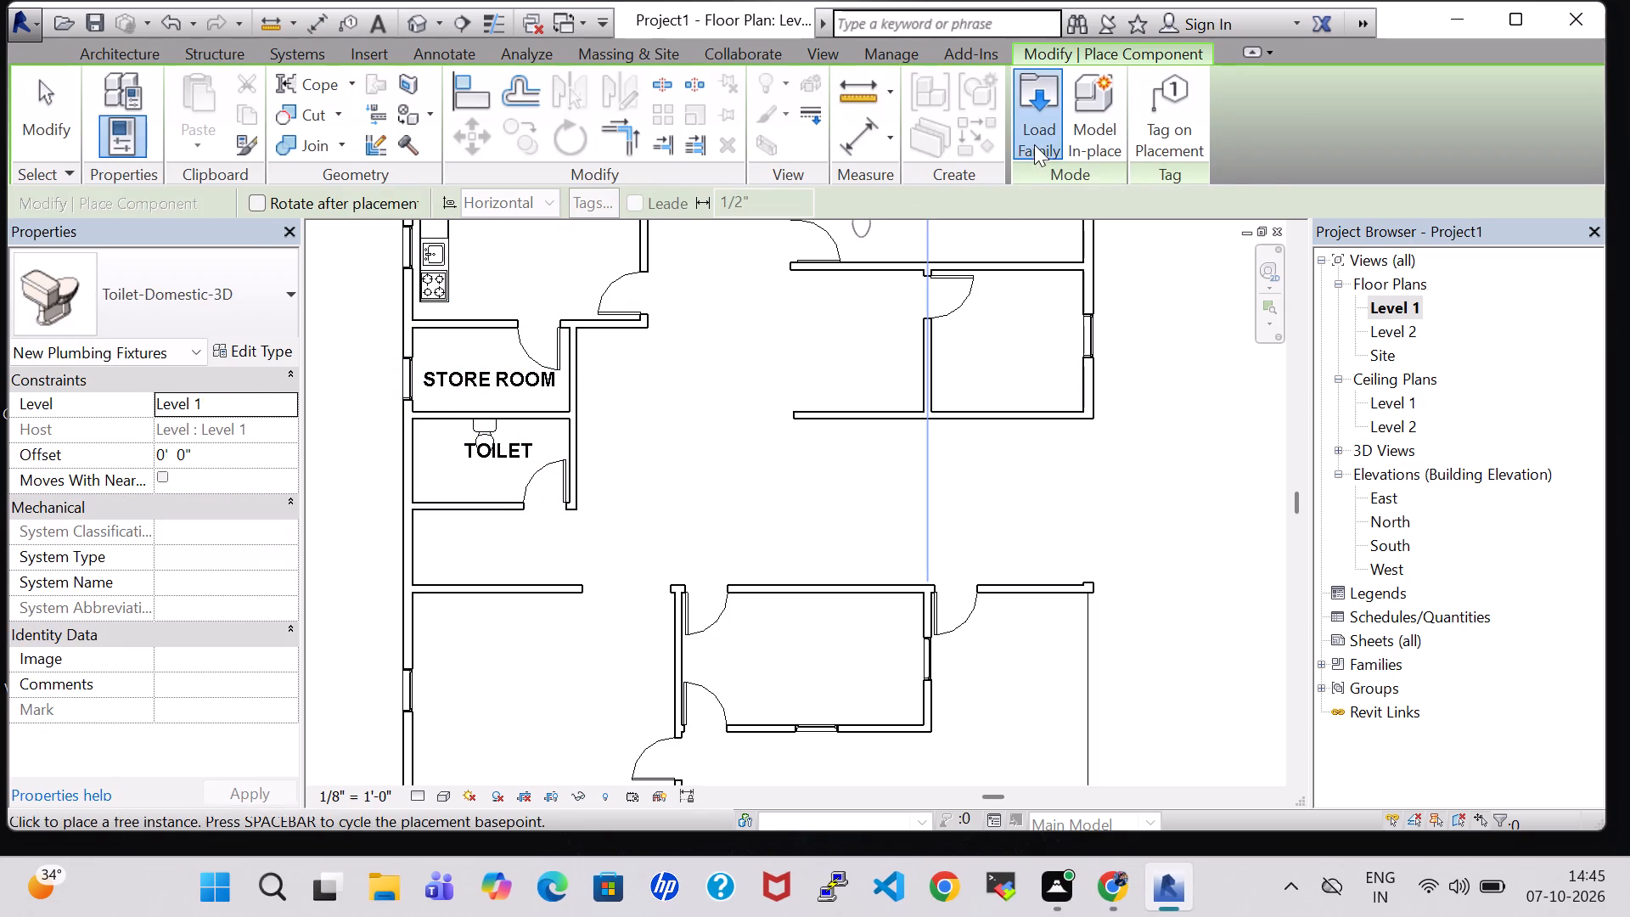
left_click(944, 438)
type("PL")
double_click(700, 285)
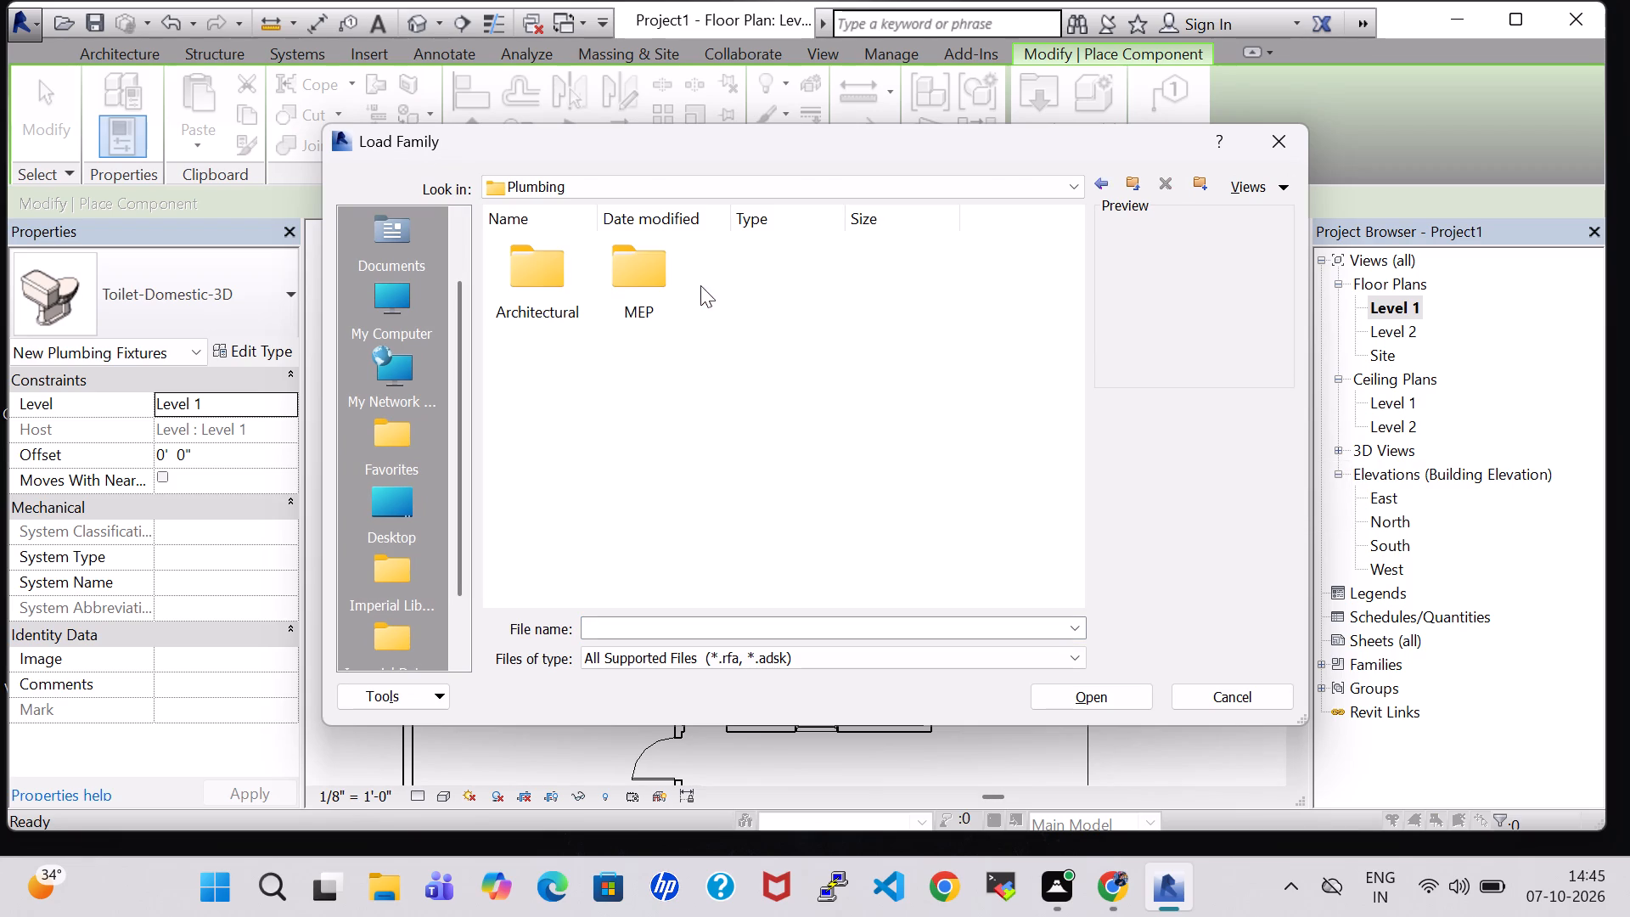
double_click(561, 295)
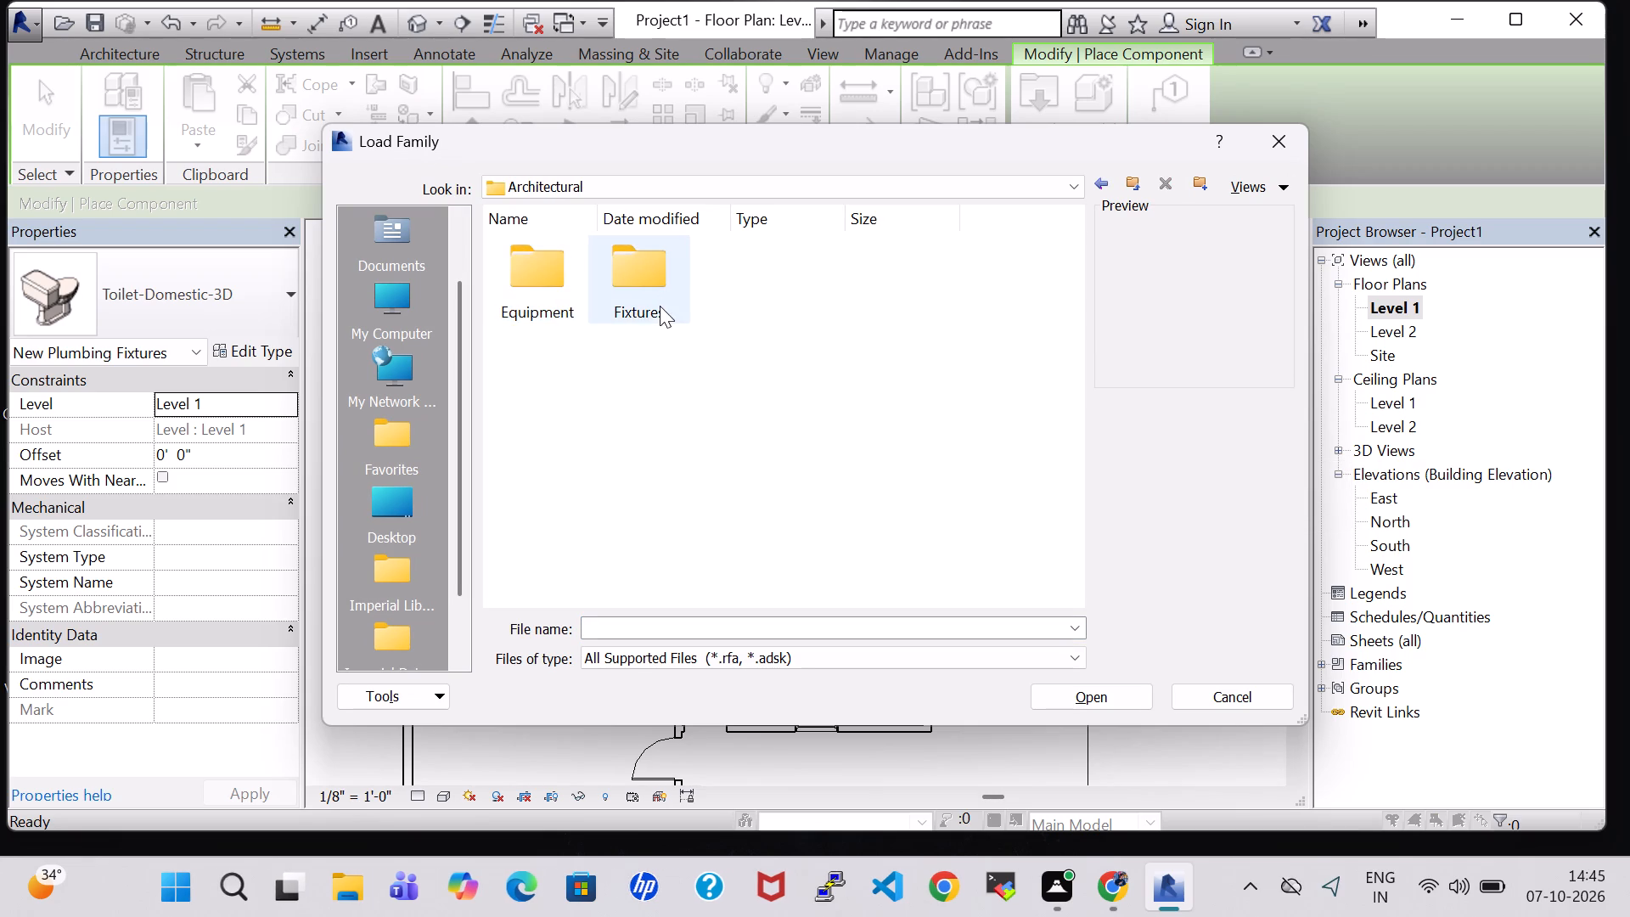
double_click(660, 306)
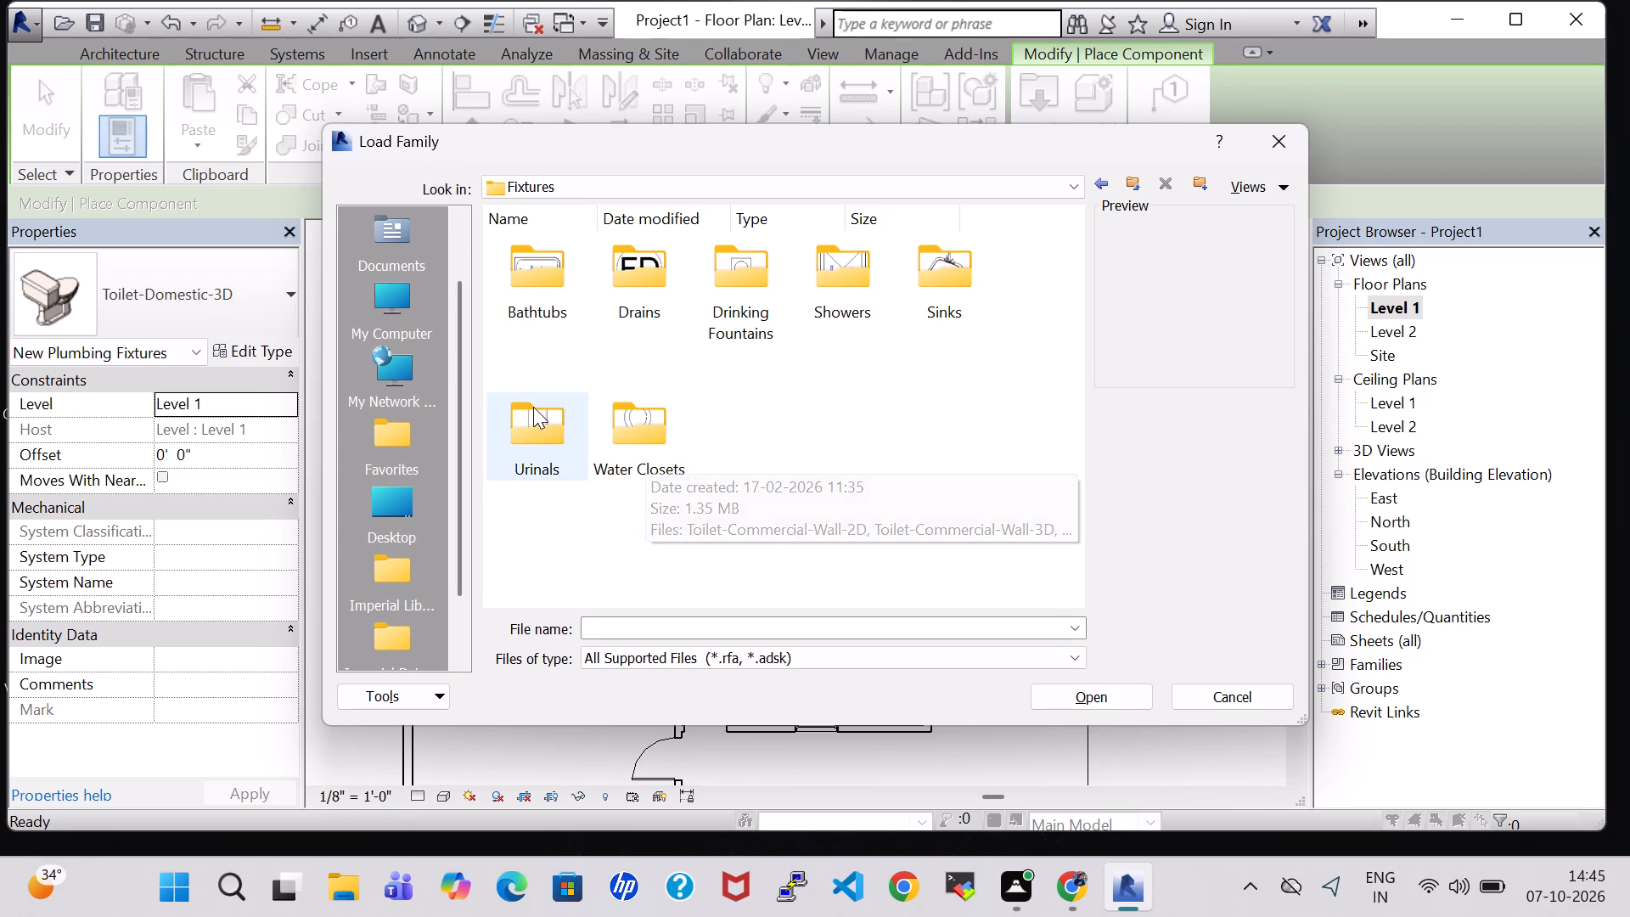
double_click(560, 273)
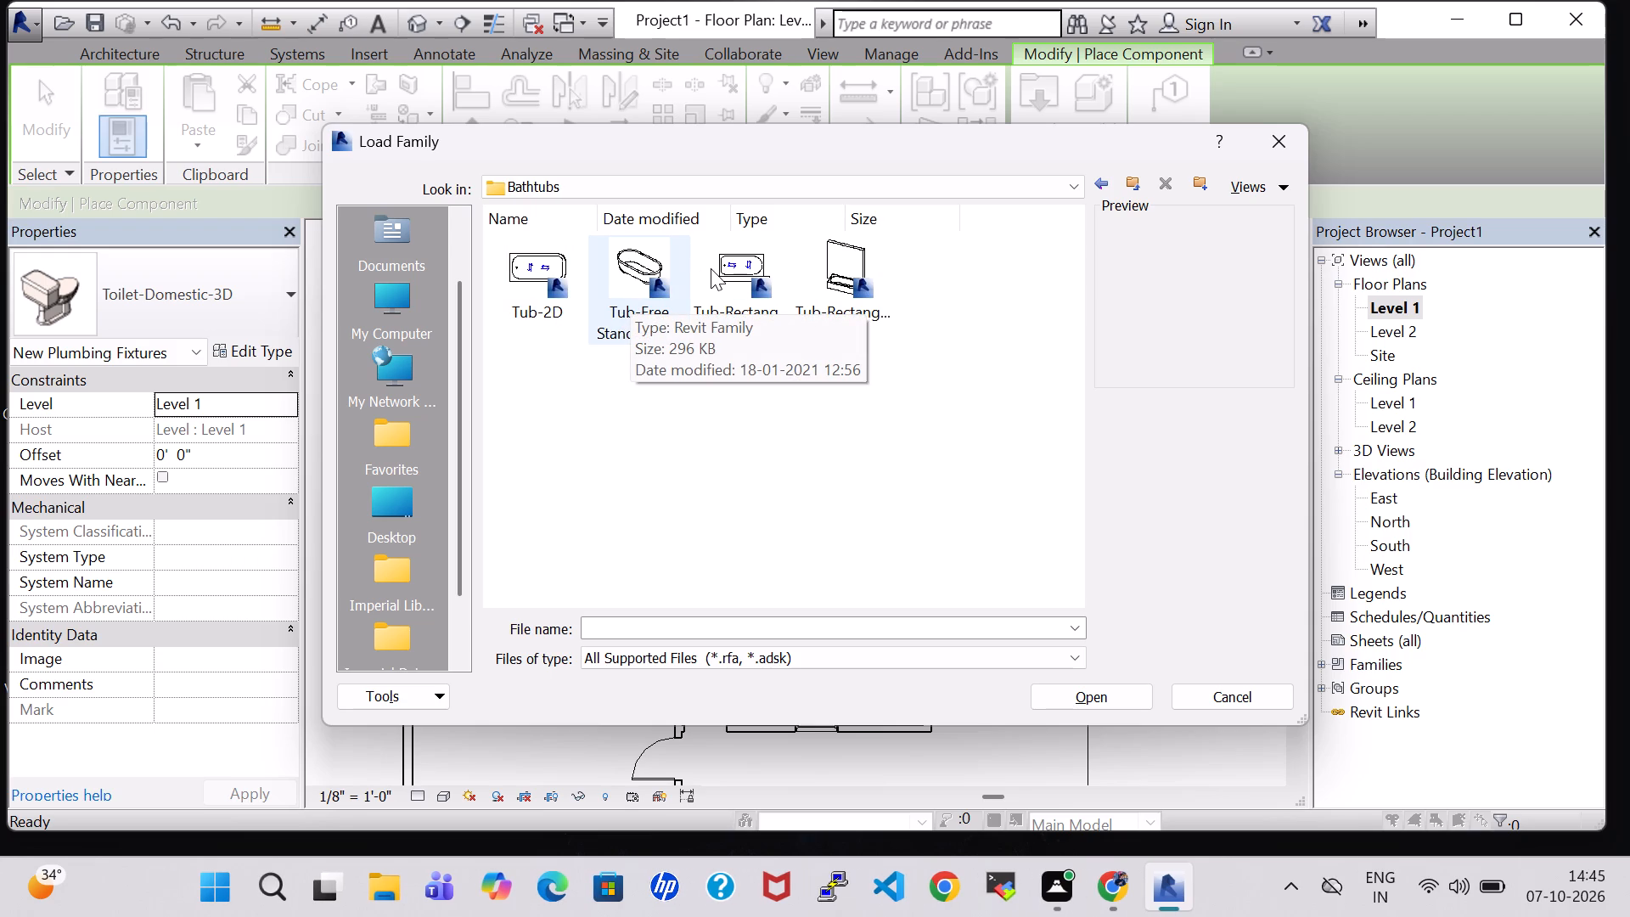
left_click(608, 292)
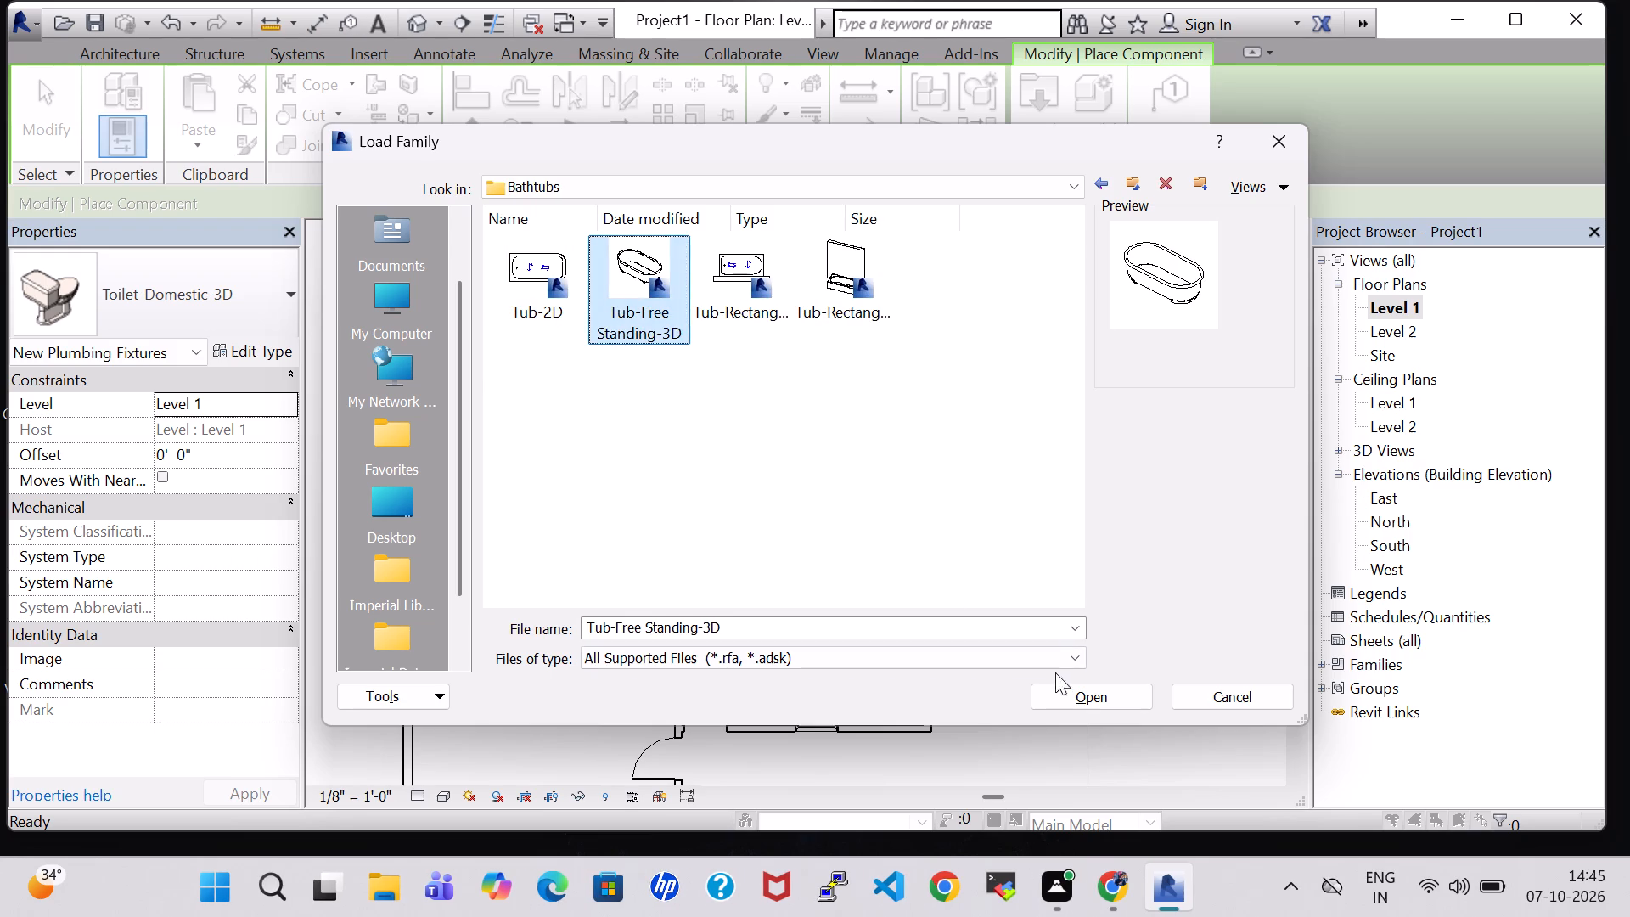
left_click(1098, 701)
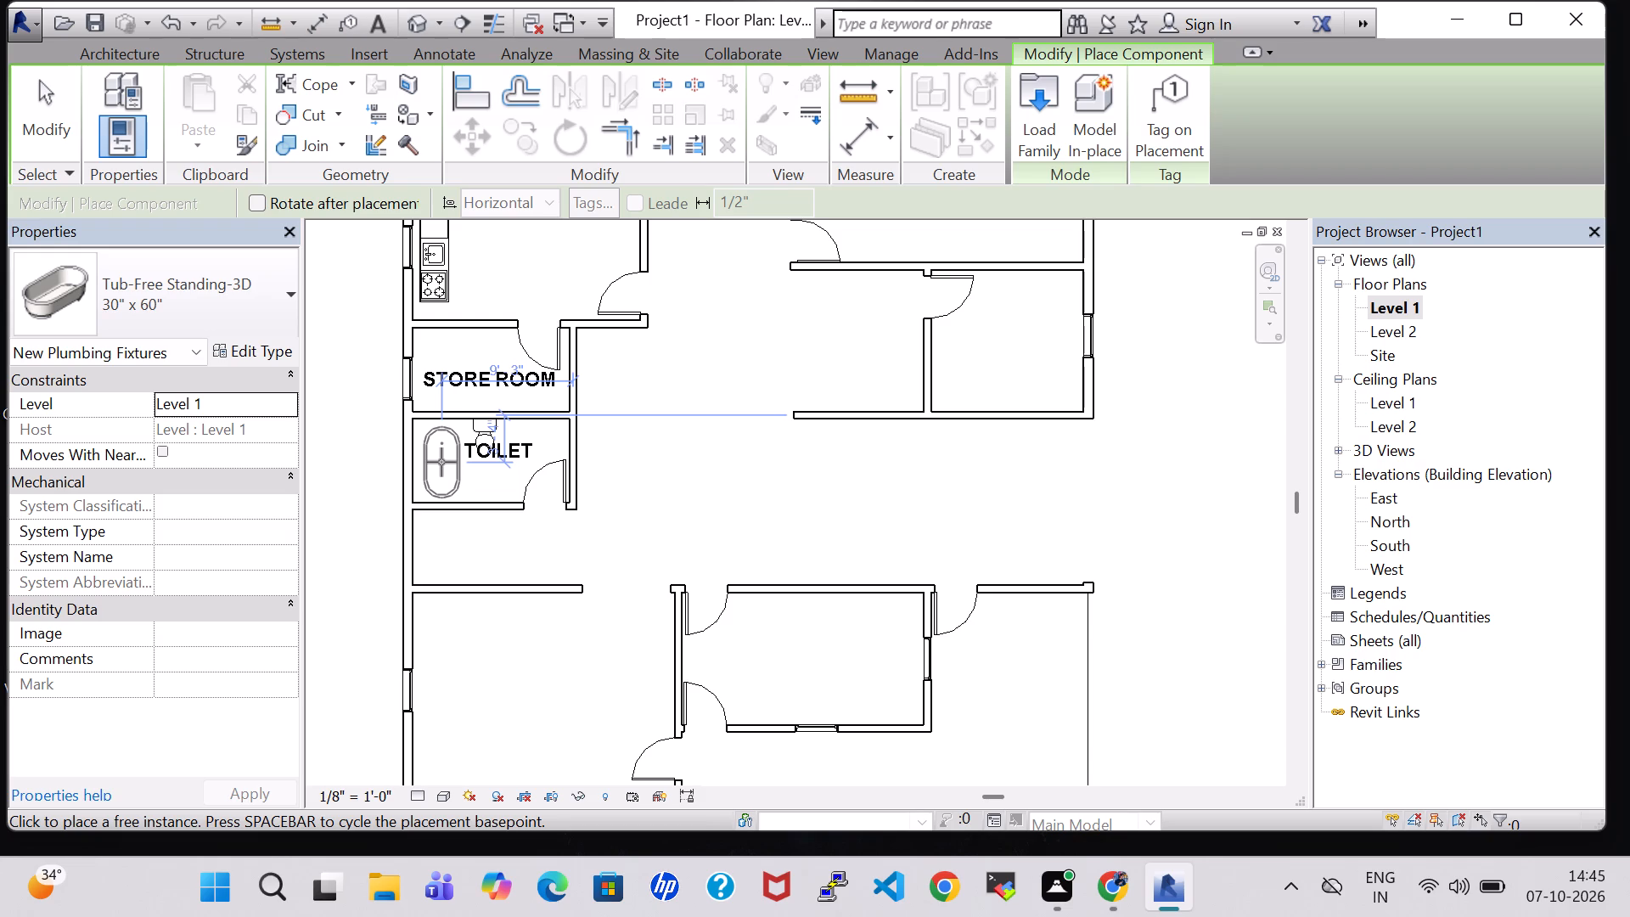
Place one 30" x 60" free-standing tub lengthwise along the TOILET room's exterior wall, about 9'-11" from the opposite inner wall.
scroll(441, 462, "up", 6)
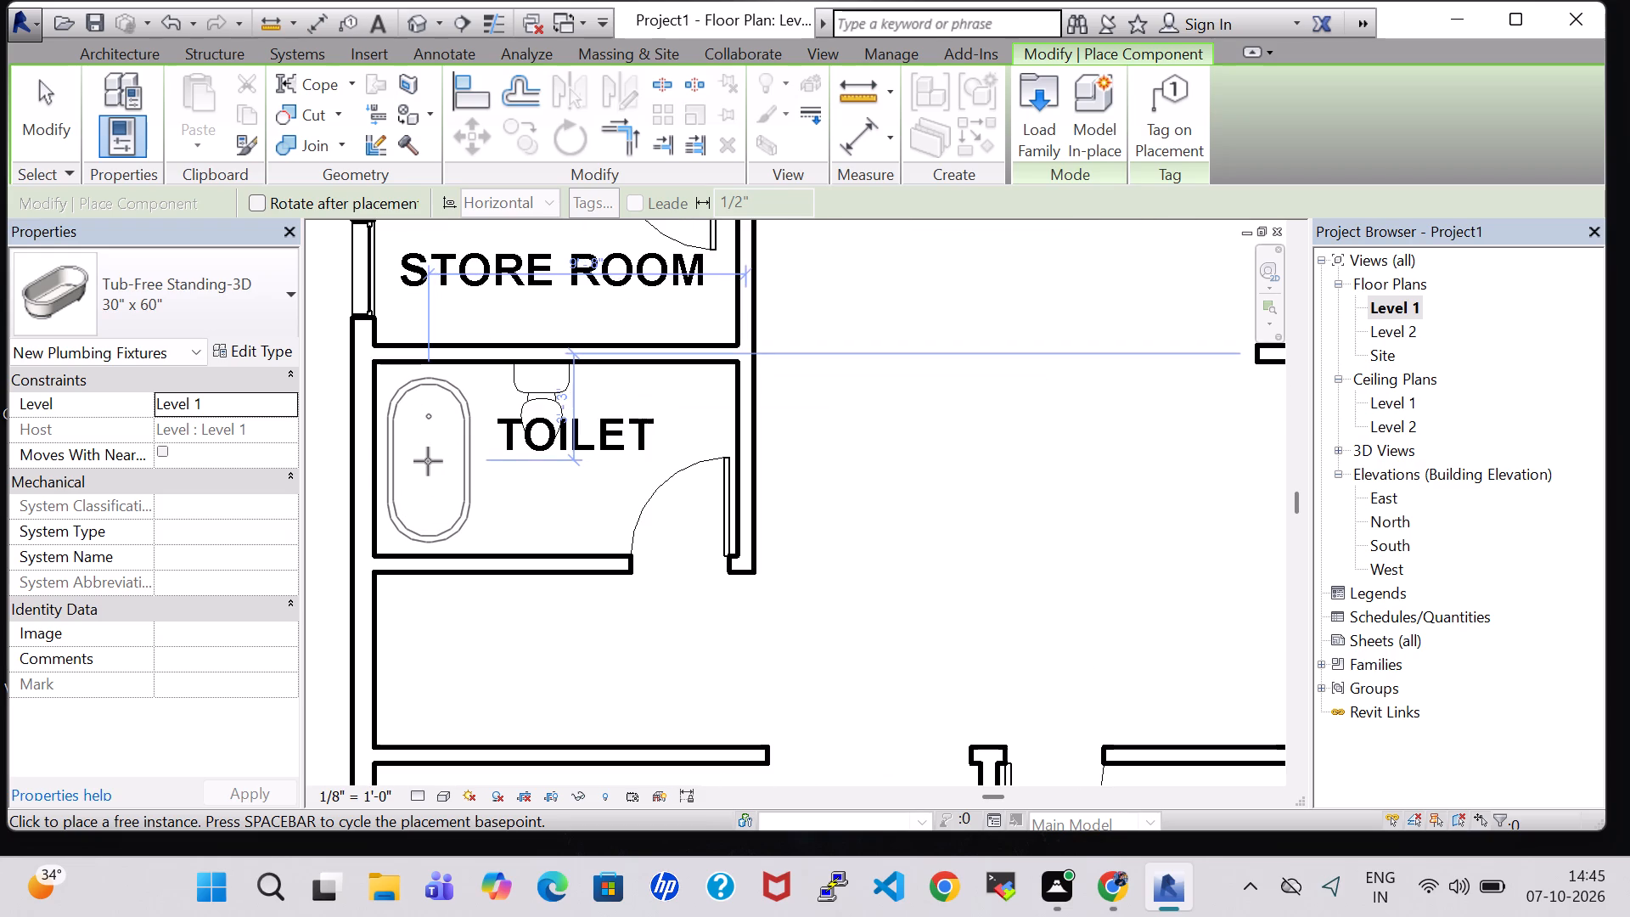
left_click(420, 461)
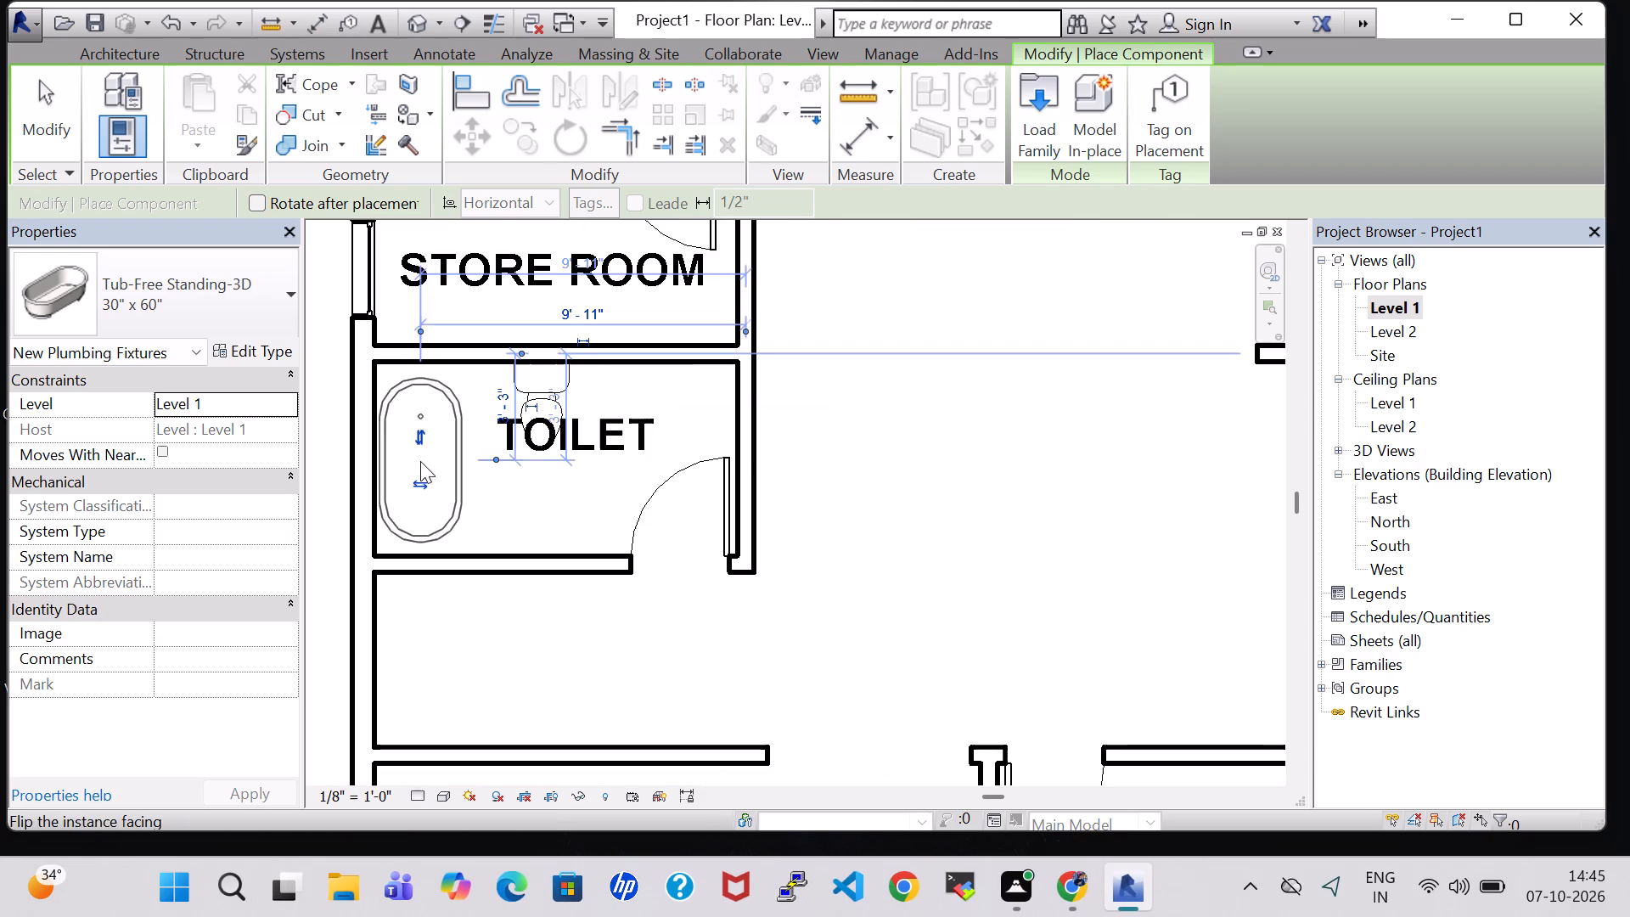
key("Escape")
key("Escape")
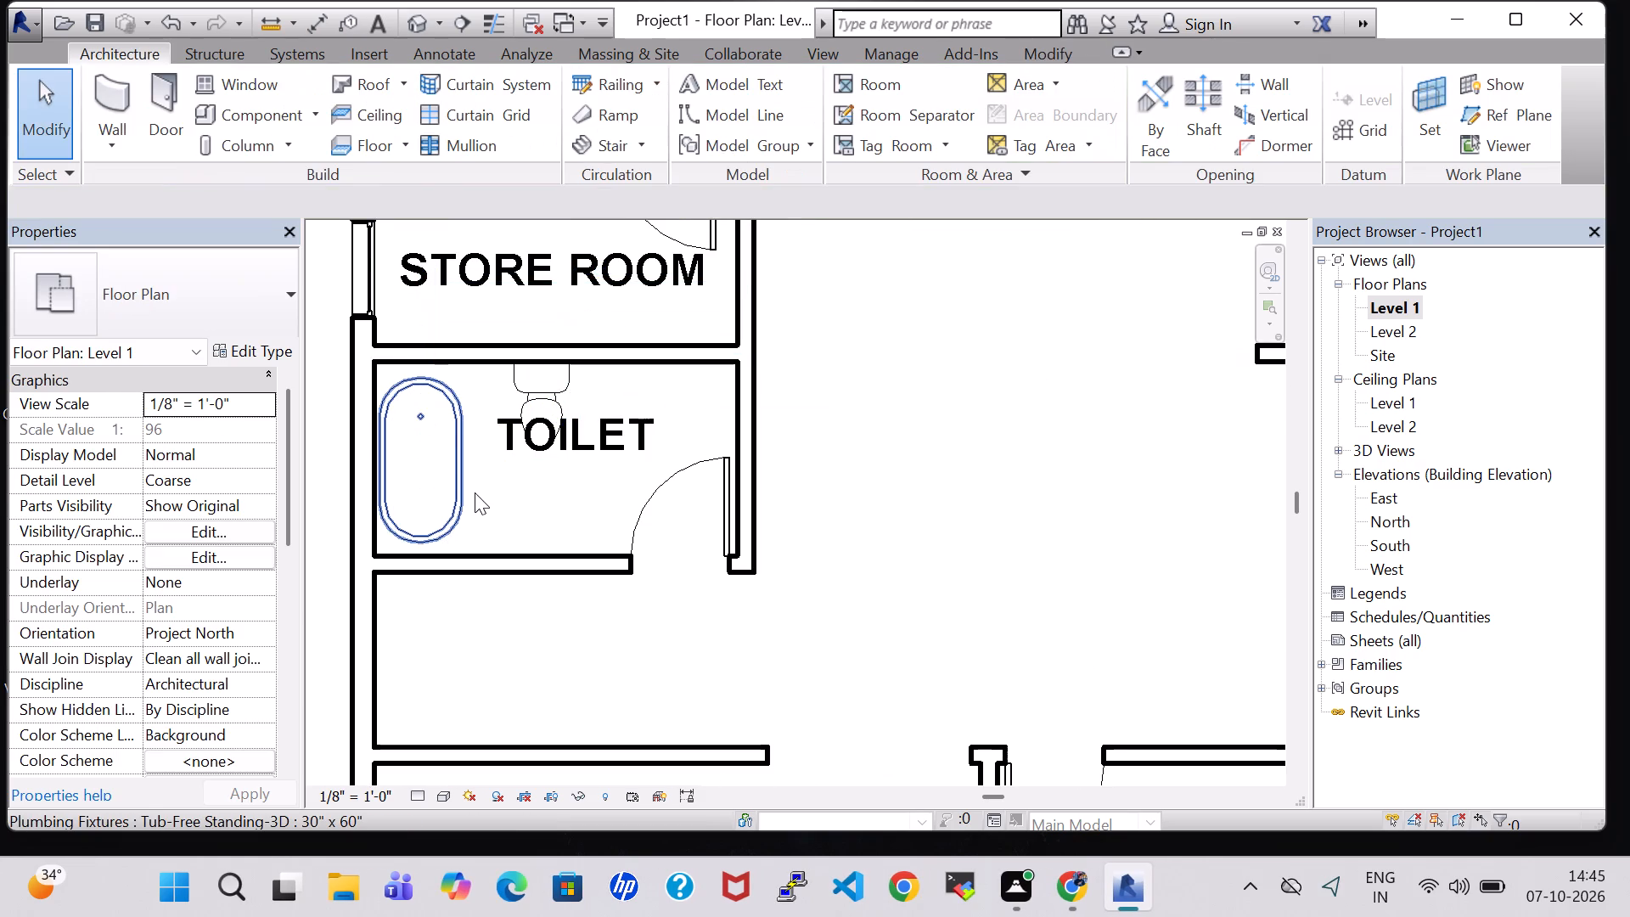
Rename the TOILET room as WC& BATH through its room tag.
scroll(480, 497, "down", 4)
left_click(542, 462)
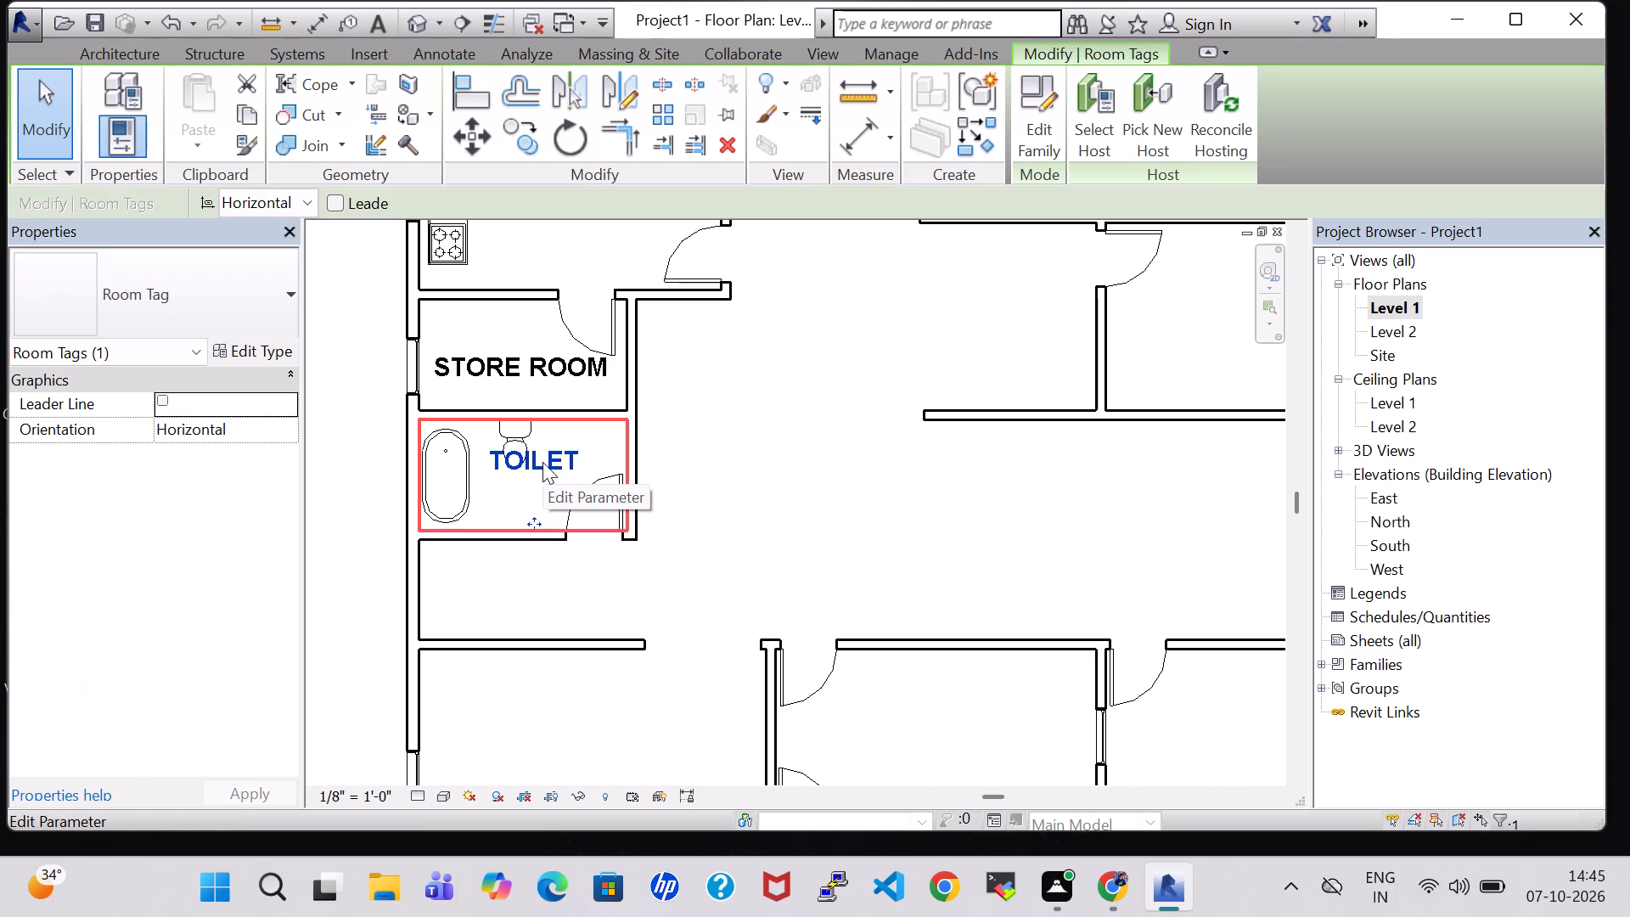
left_click(542, 462)
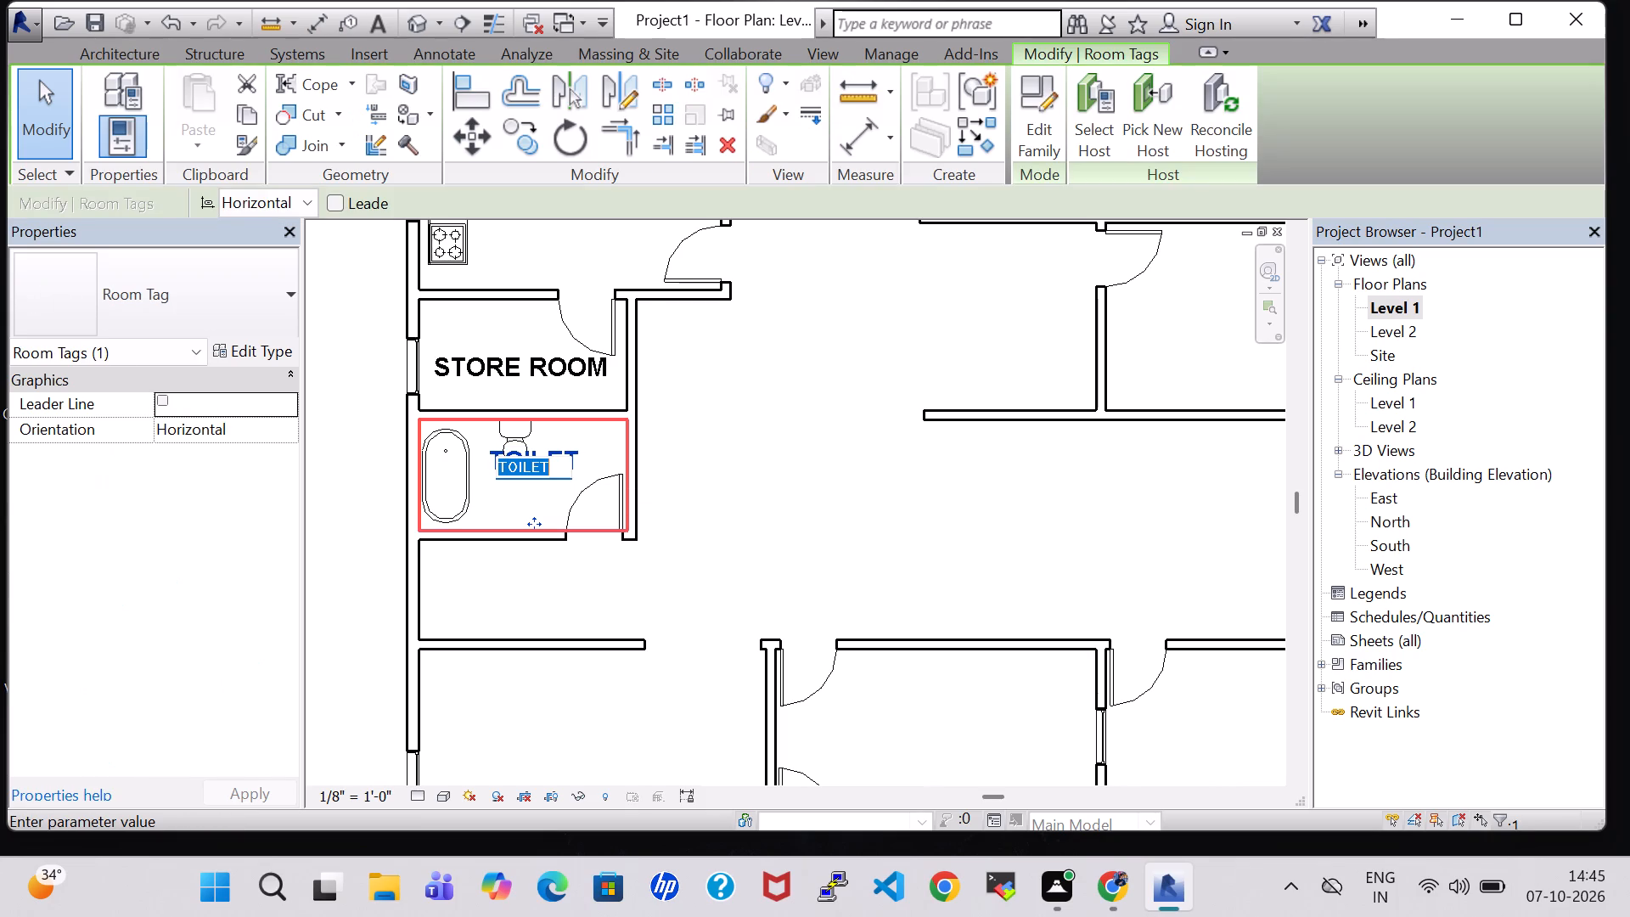
key("BackSpace")
type("WC")
type("& BATH")
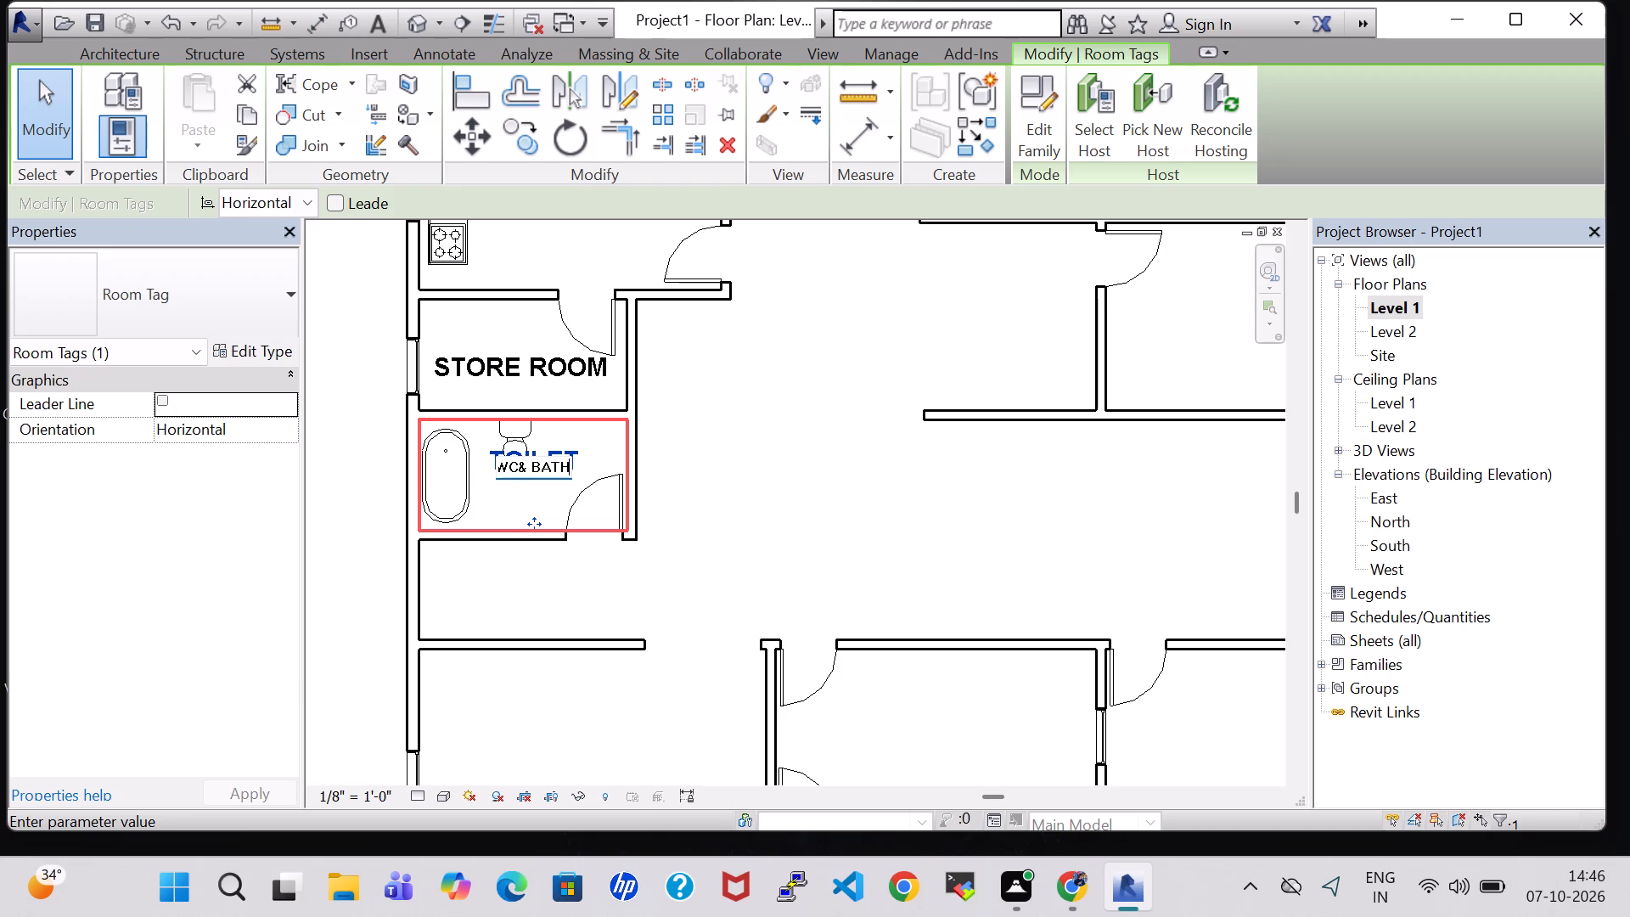
key("Return")
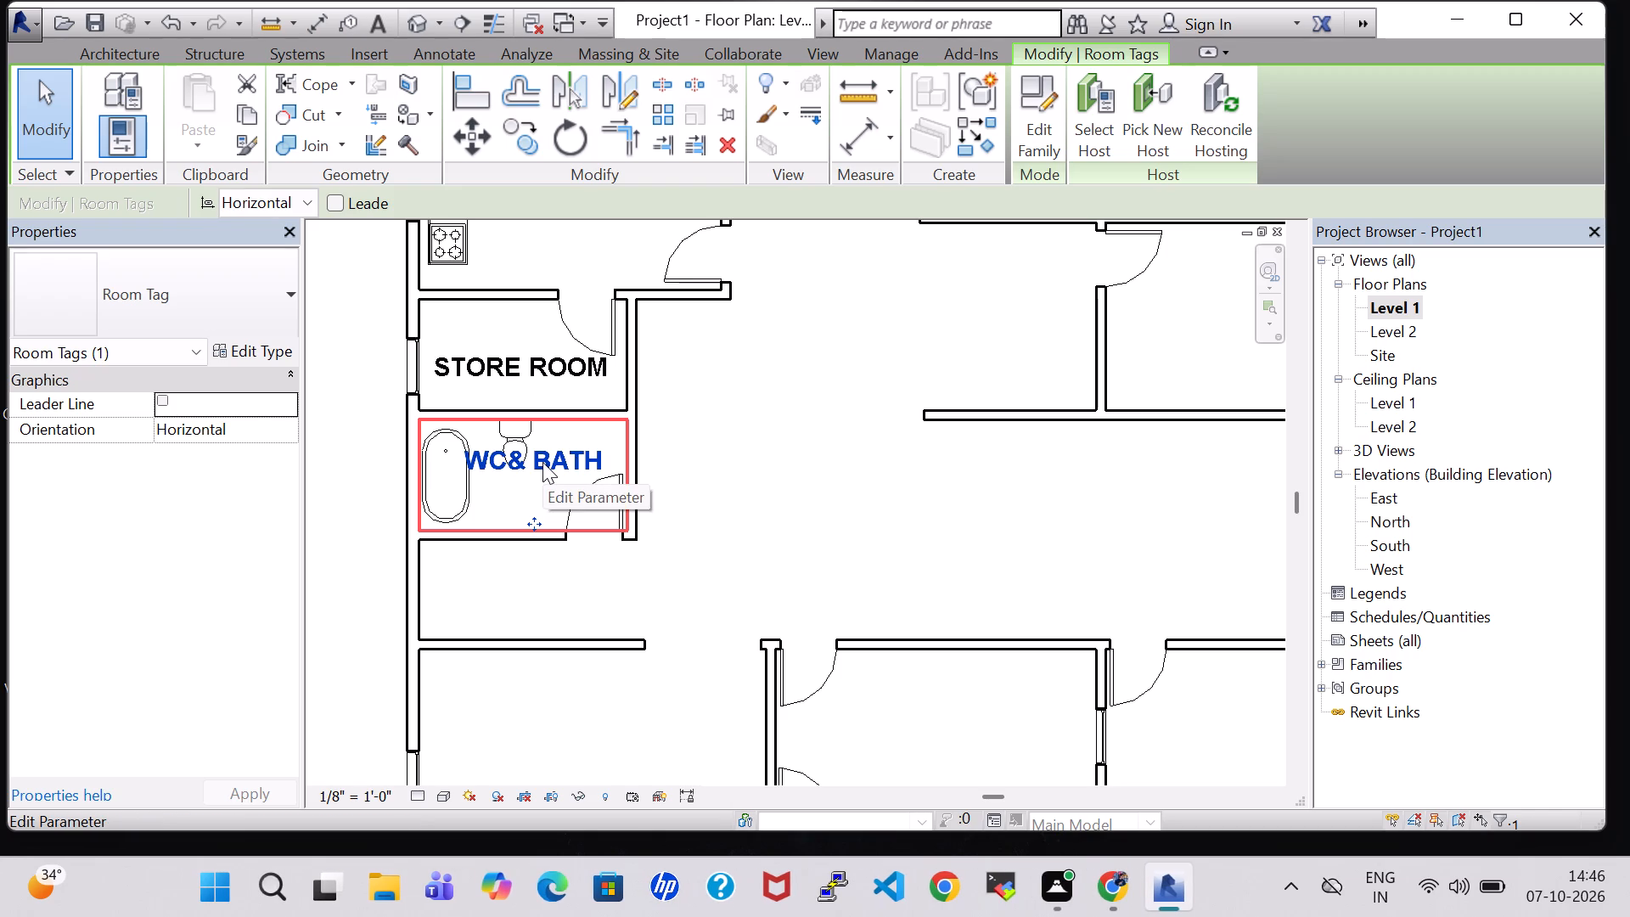
Nudge the WC& BATH room tag slightly down within its room, away from the toilet fixture.
key("Down")
key("Down")
key("Down")
key("Down")
key("Down")
key("Down")
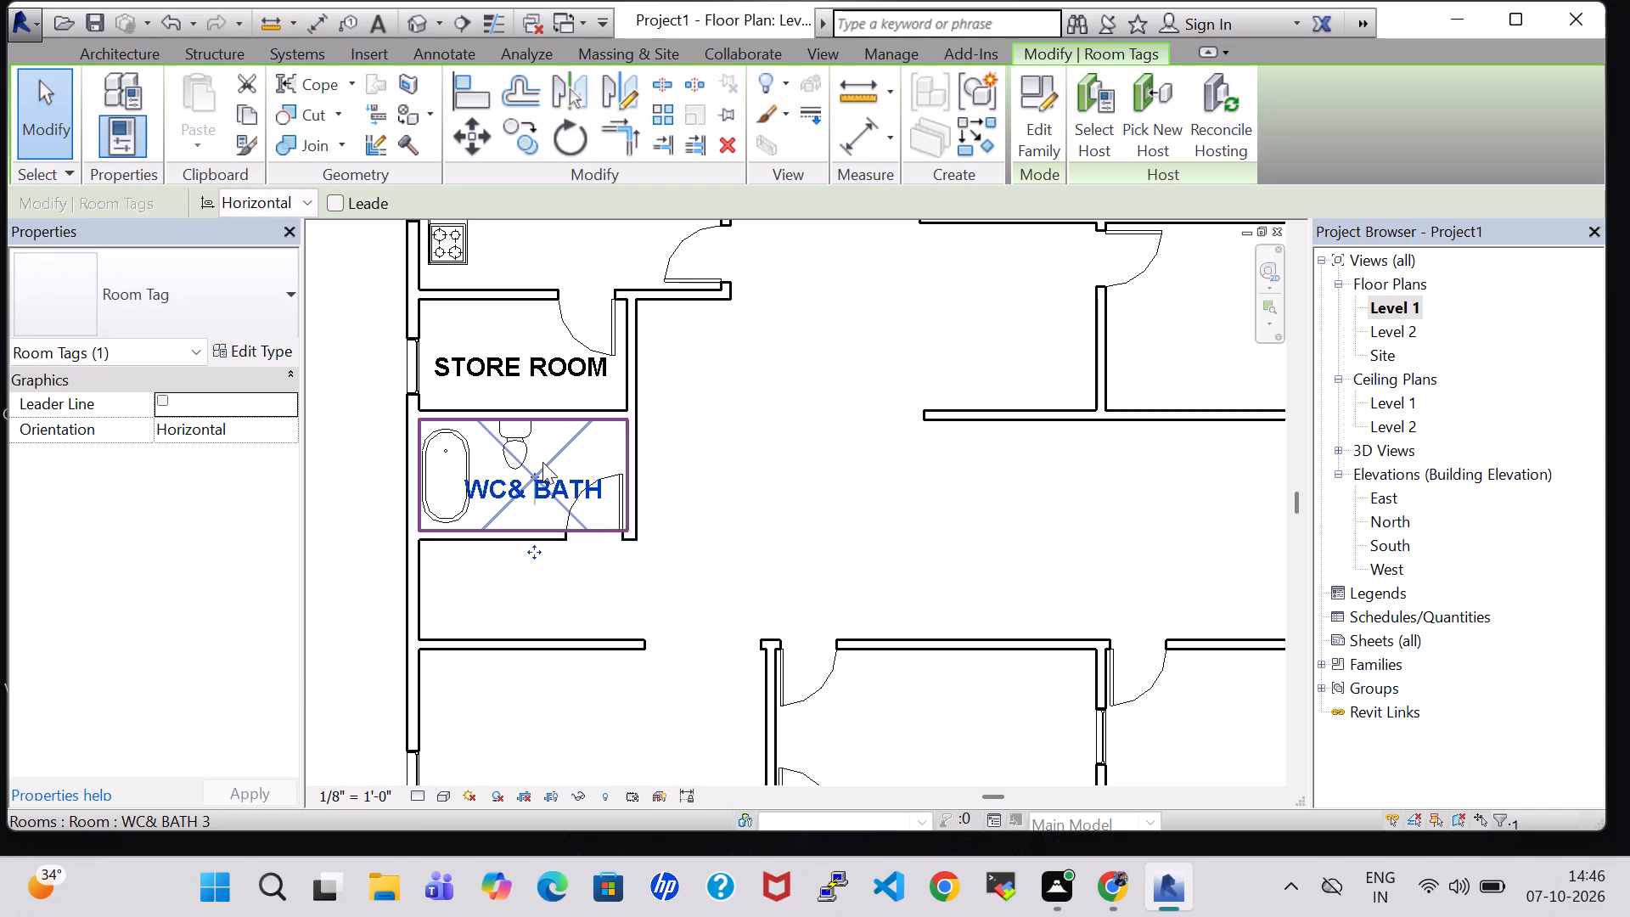
key("Up")
key("Up")
key("Up")
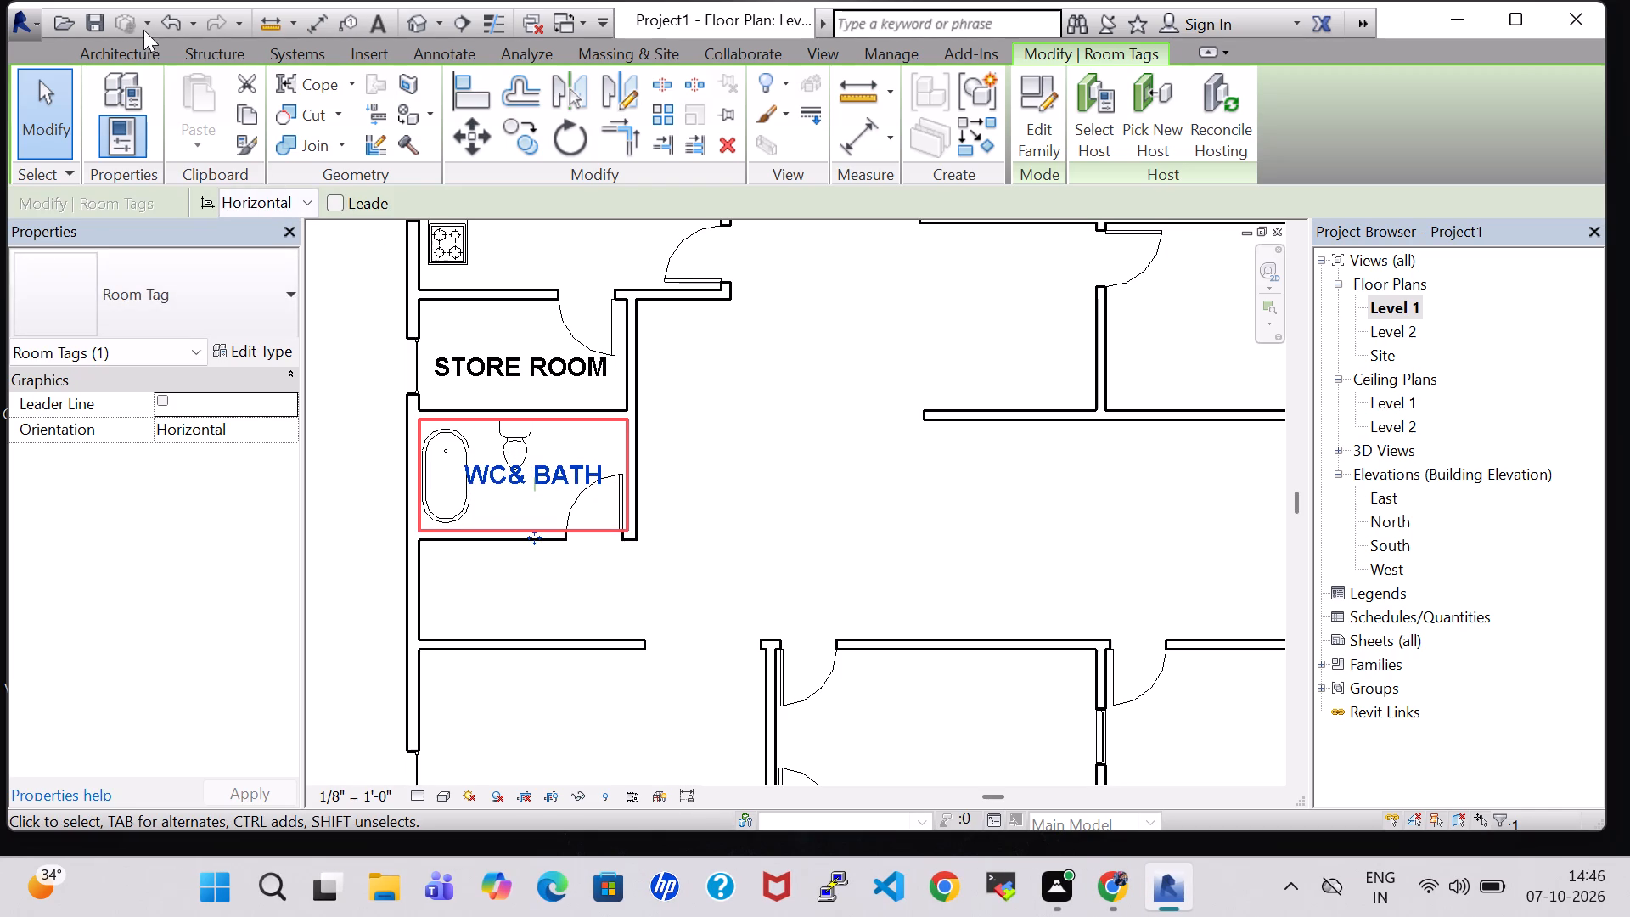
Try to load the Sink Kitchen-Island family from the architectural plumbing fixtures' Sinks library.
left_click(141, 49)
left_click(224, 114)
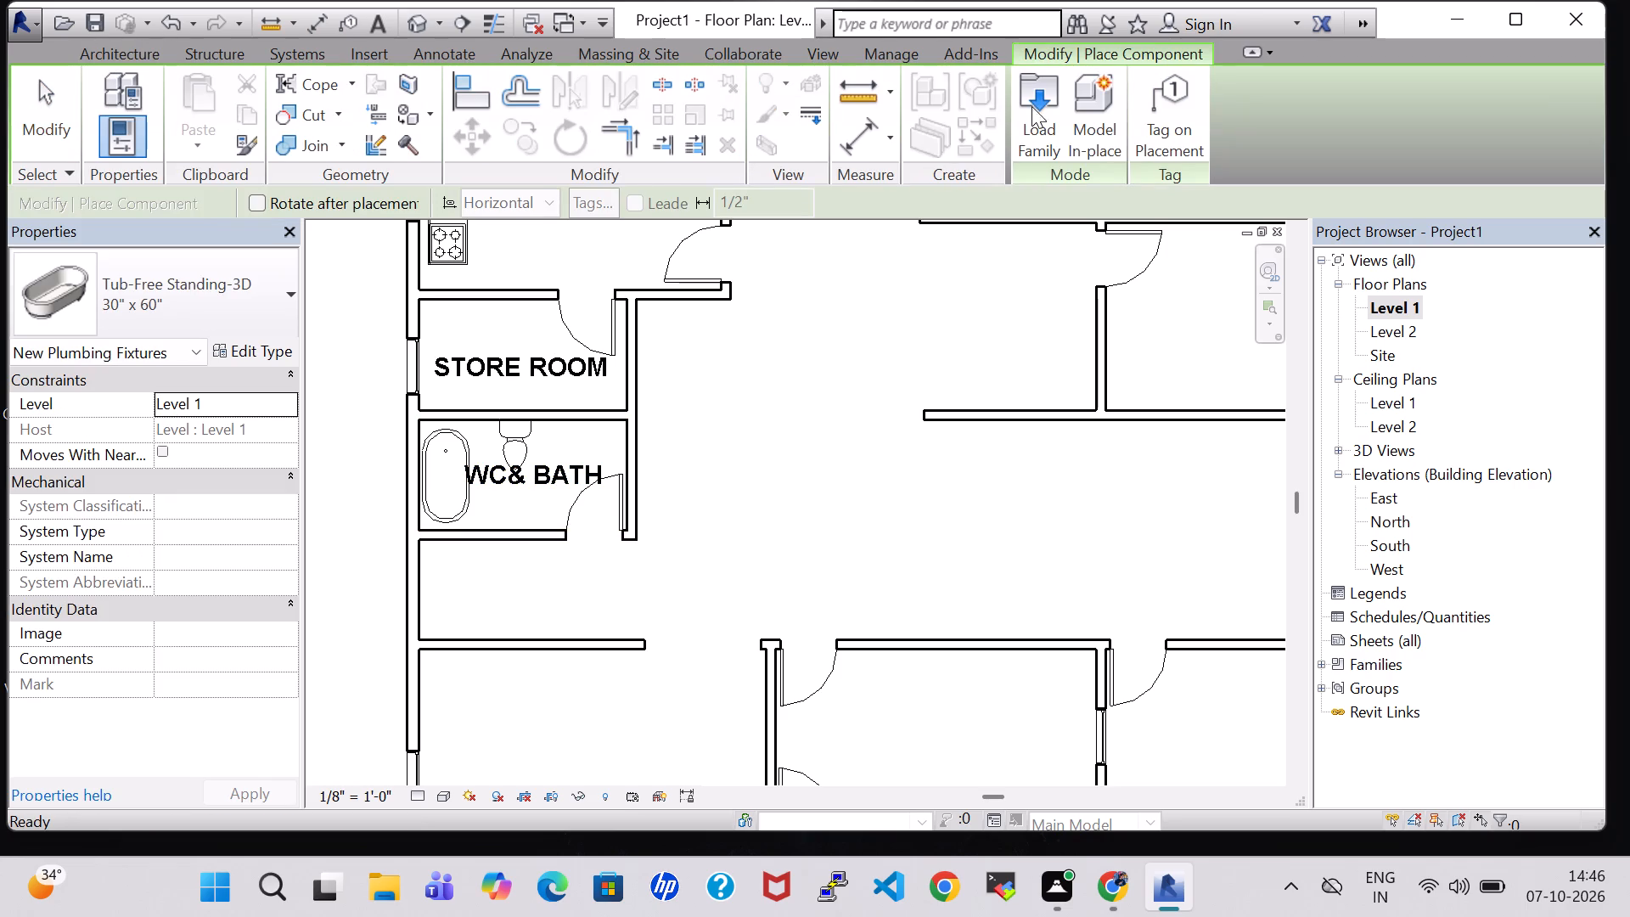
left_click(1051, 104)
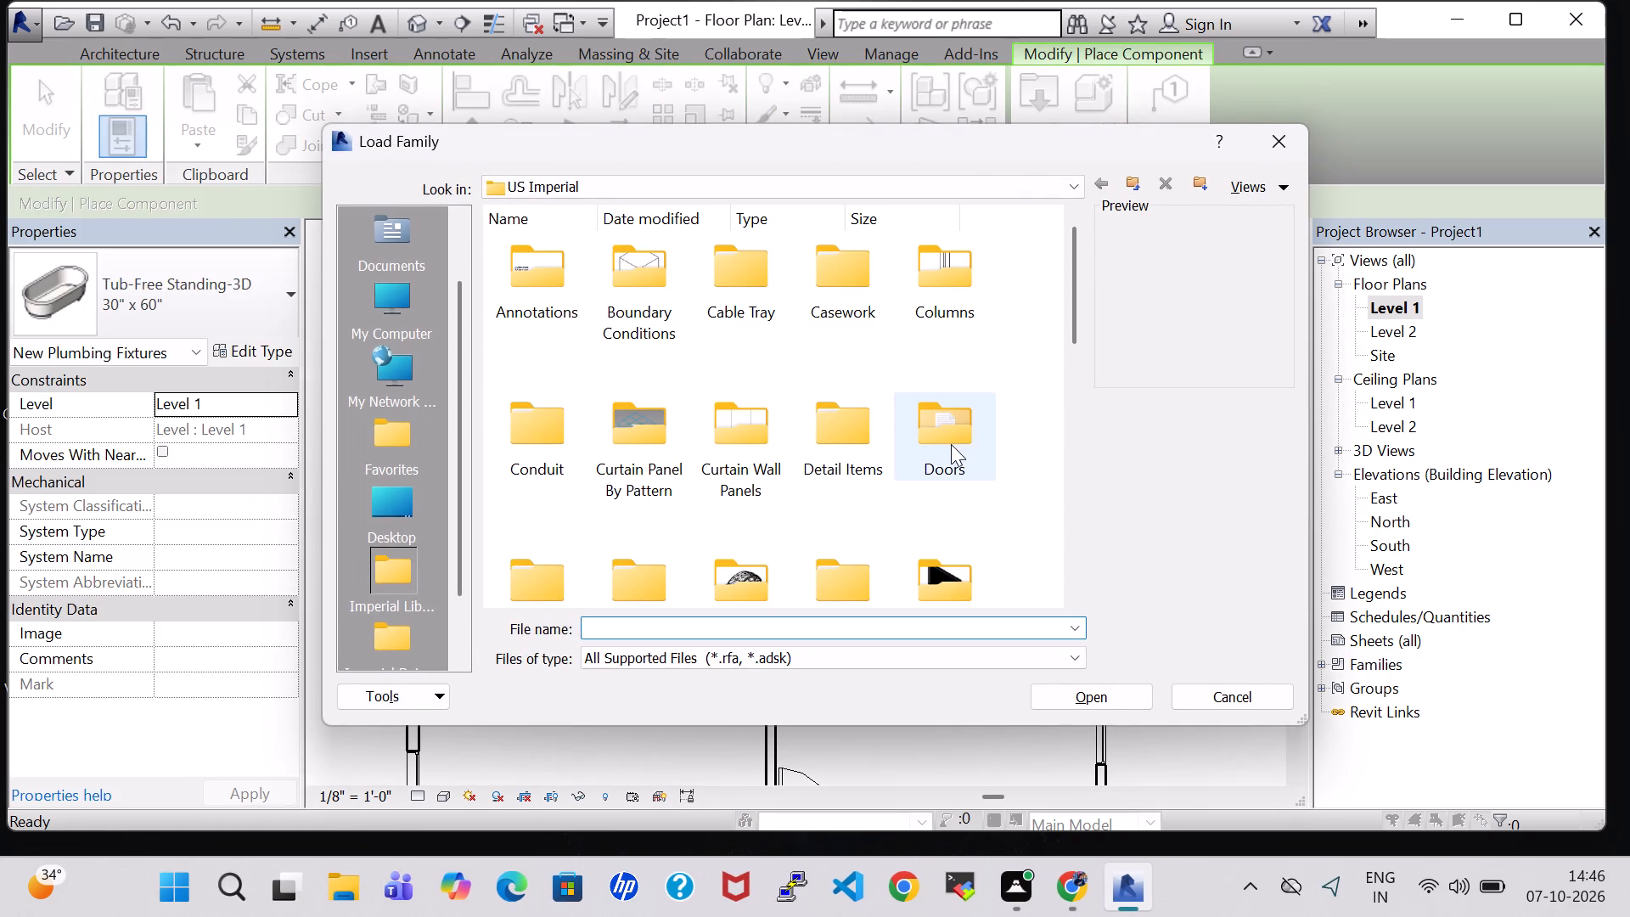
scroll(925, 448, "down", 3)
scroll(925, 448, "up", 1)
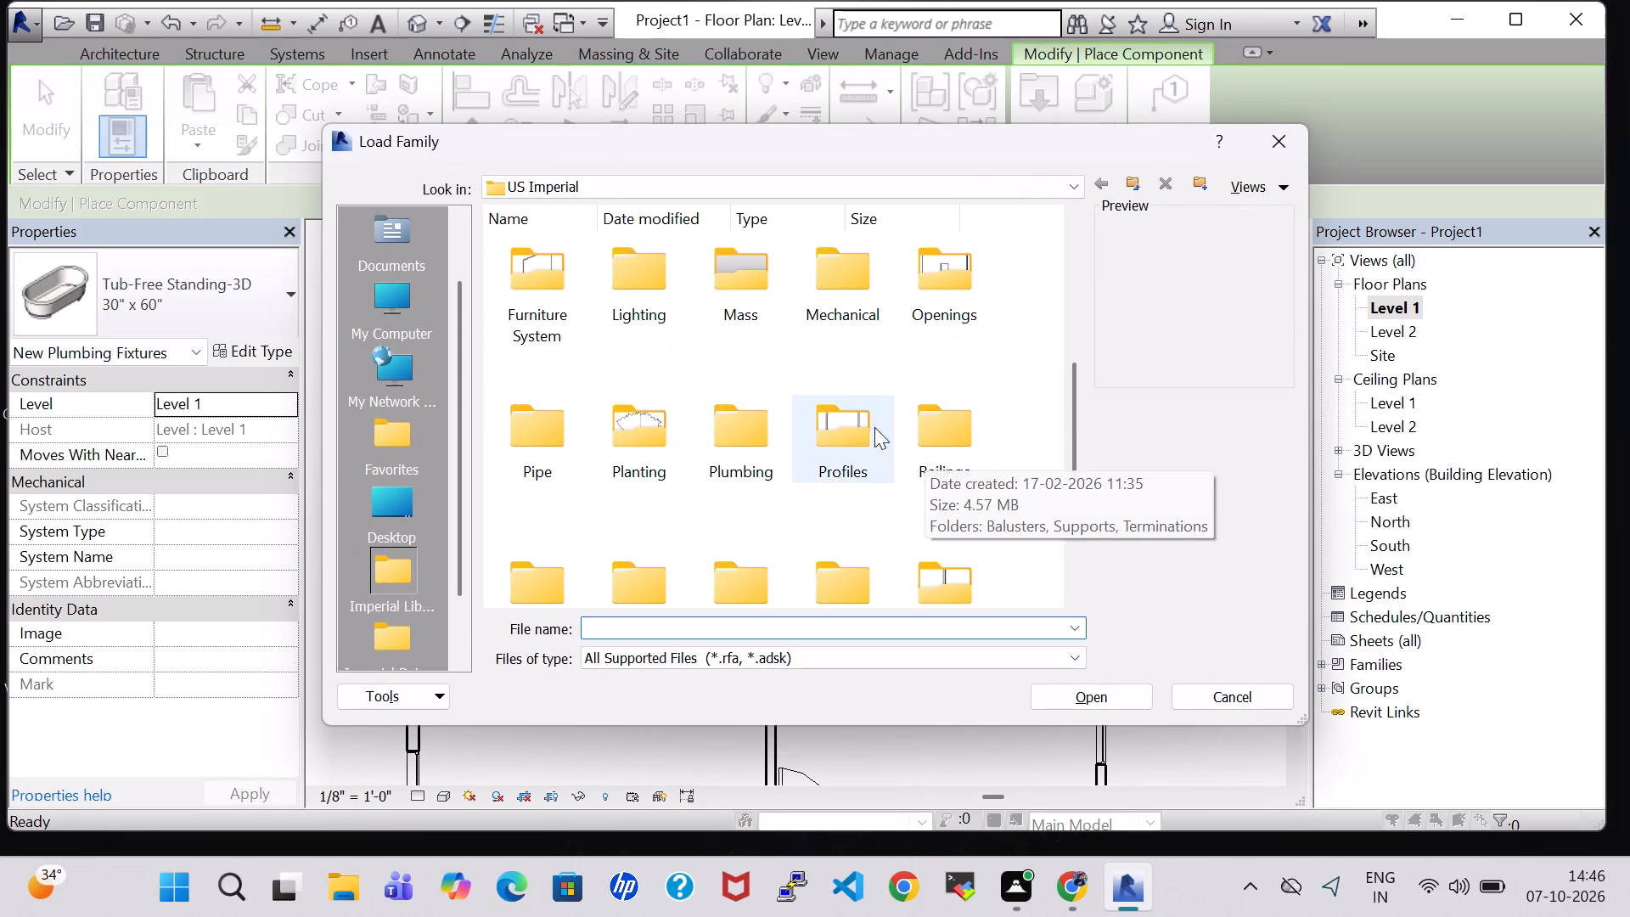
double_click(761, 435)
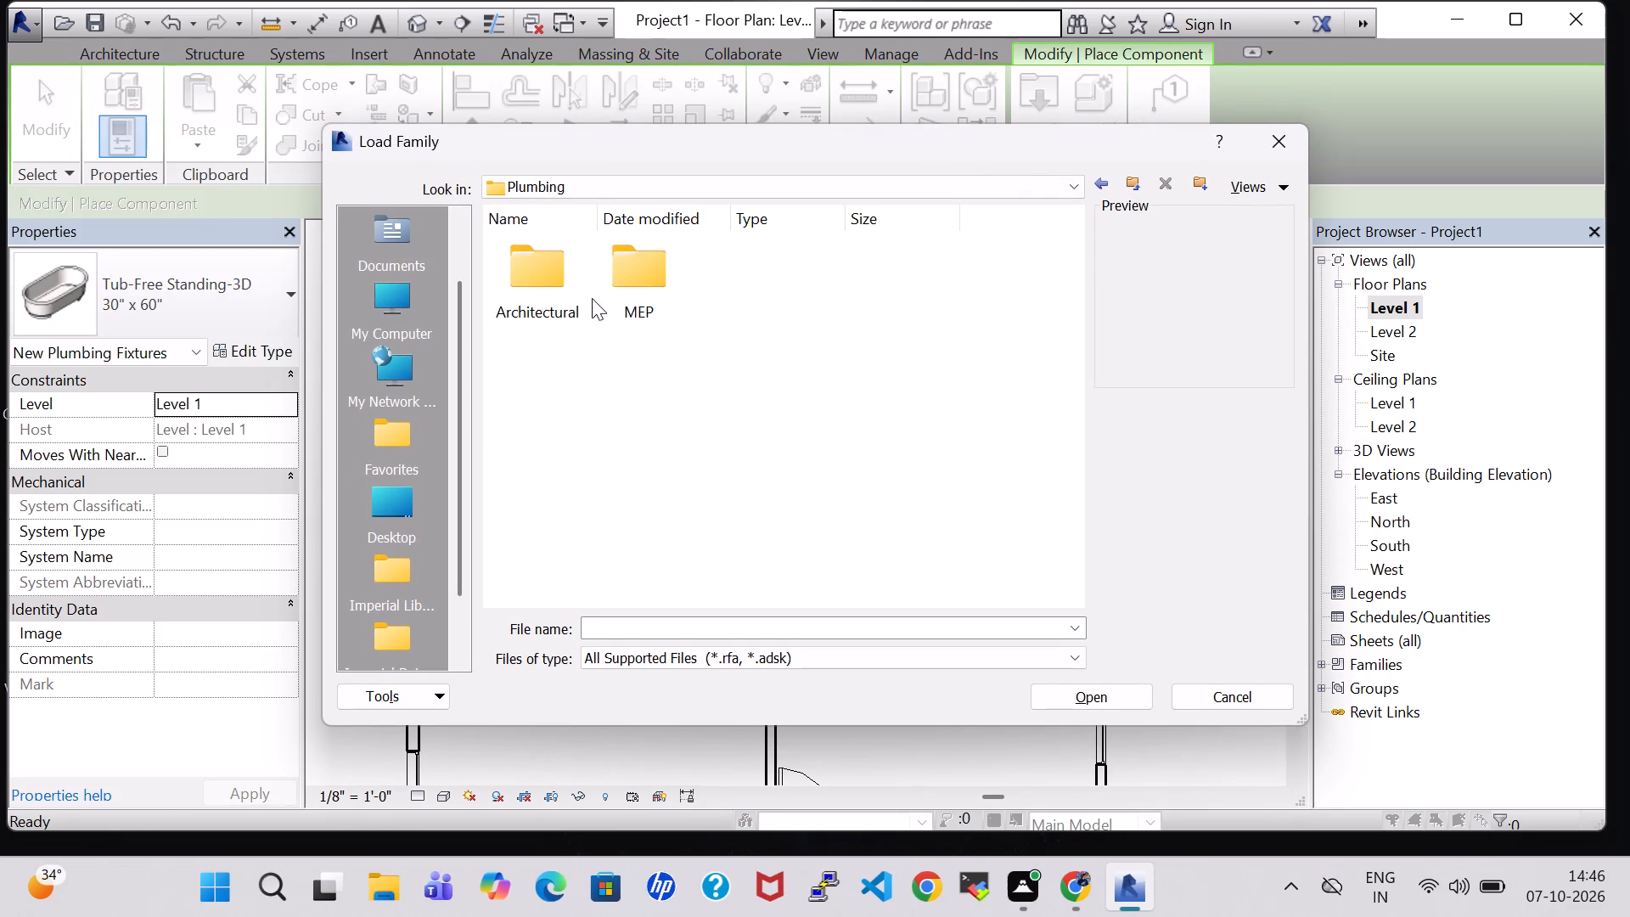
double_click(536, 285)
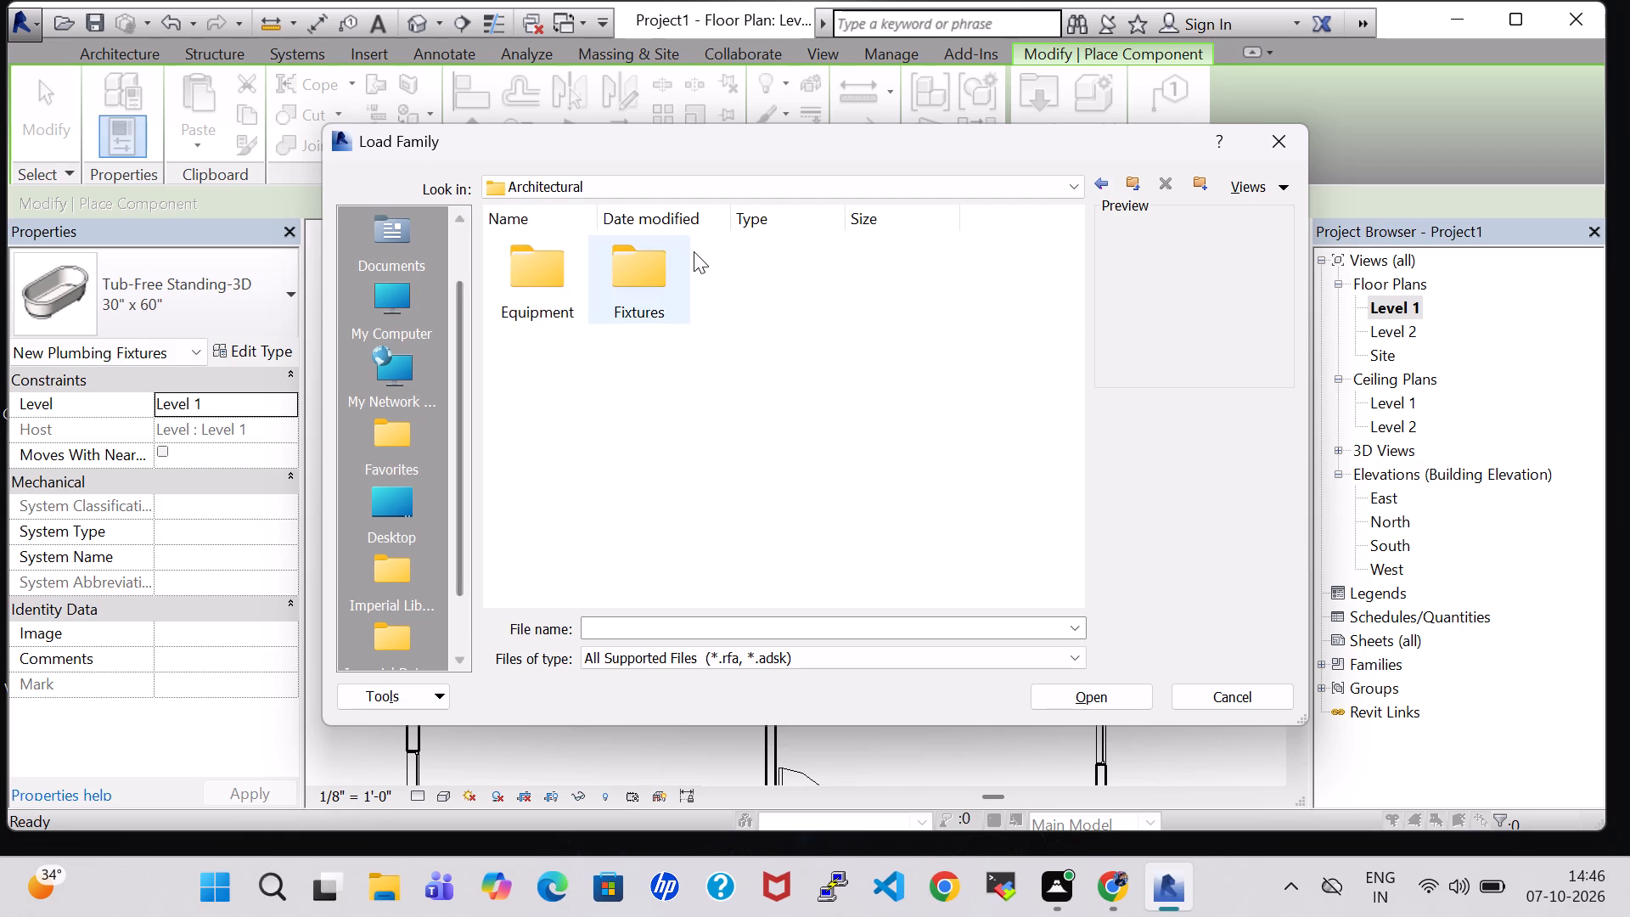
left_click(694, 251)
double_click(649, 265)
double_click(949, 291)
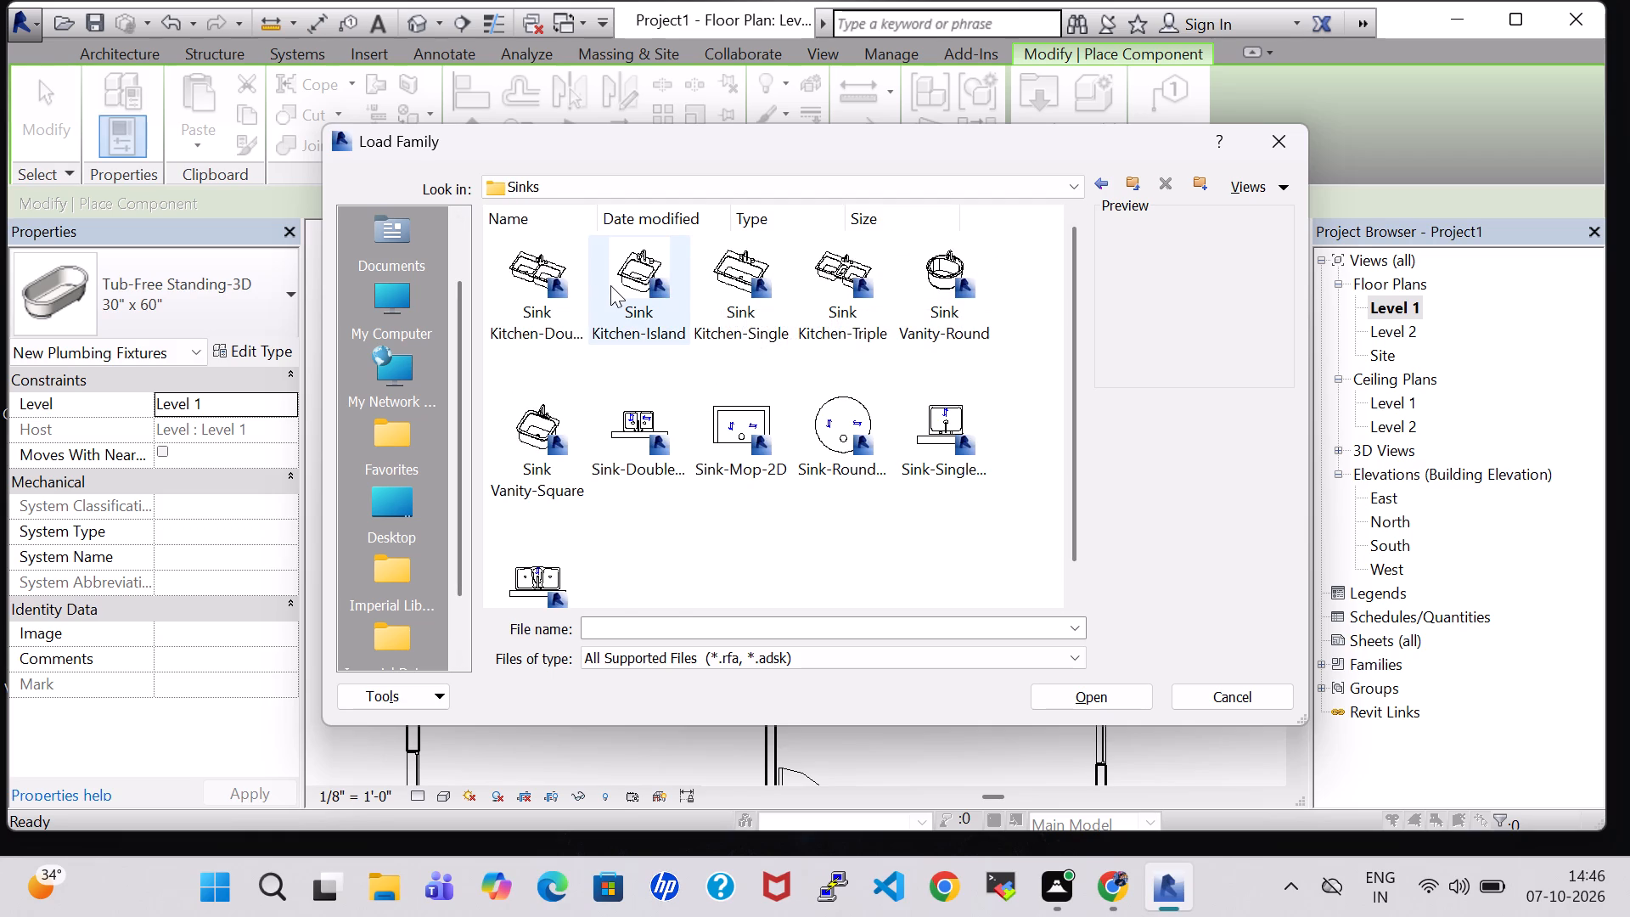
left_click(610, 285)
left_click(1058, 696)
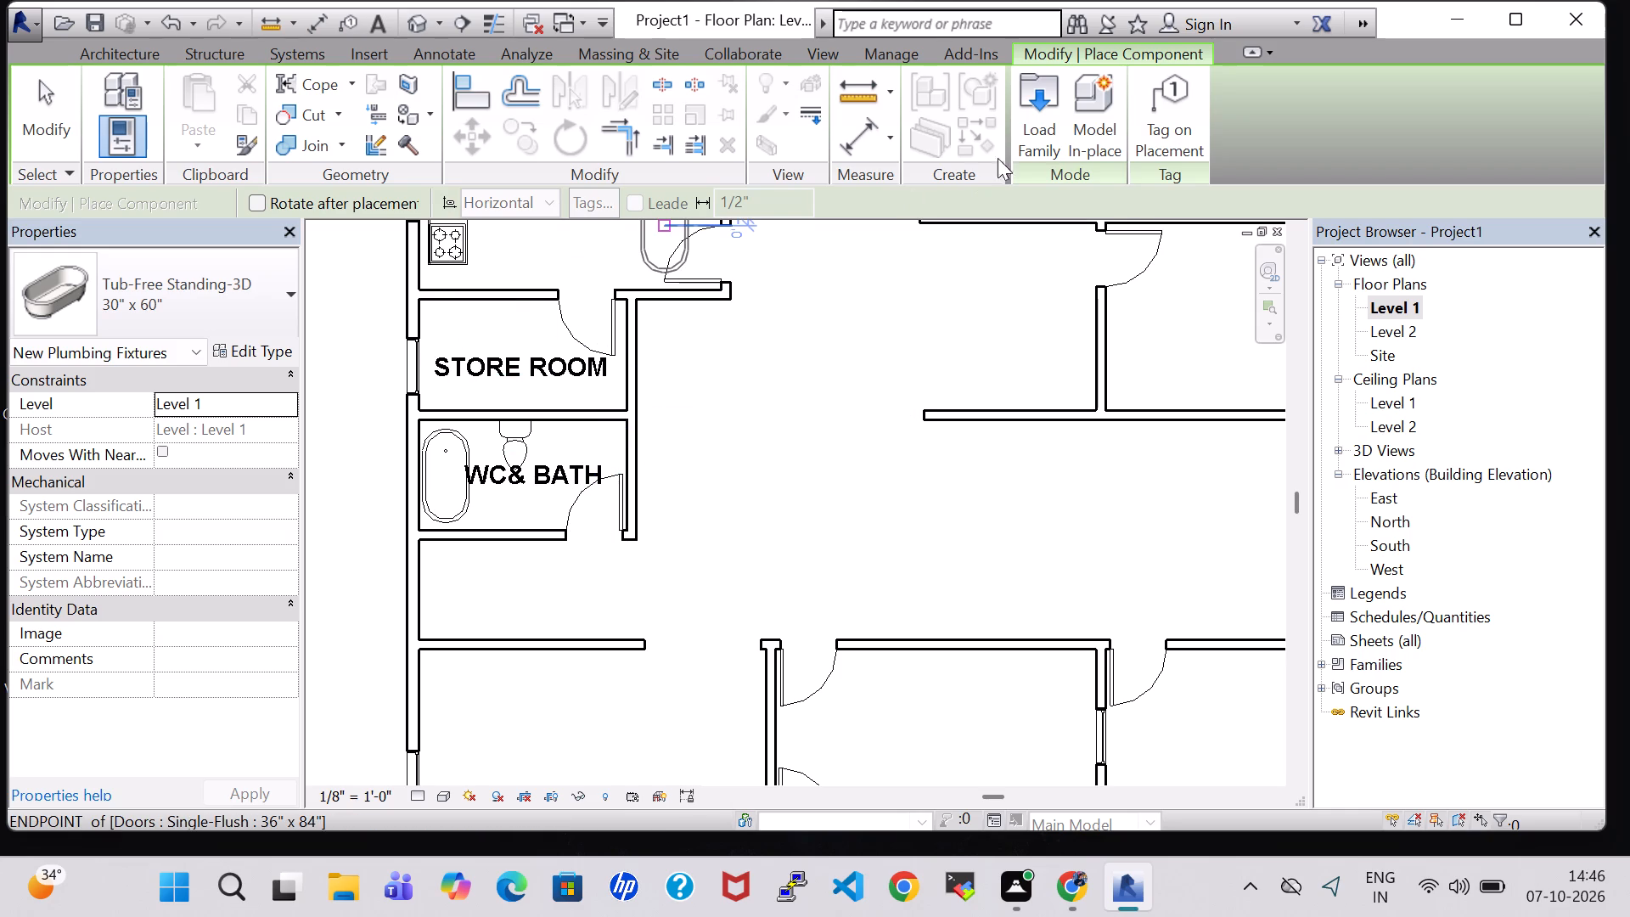
Load the Sink Vanity-Square family from the architectural plumbing fixtures' Sinks library.
left_click(1038, 113)
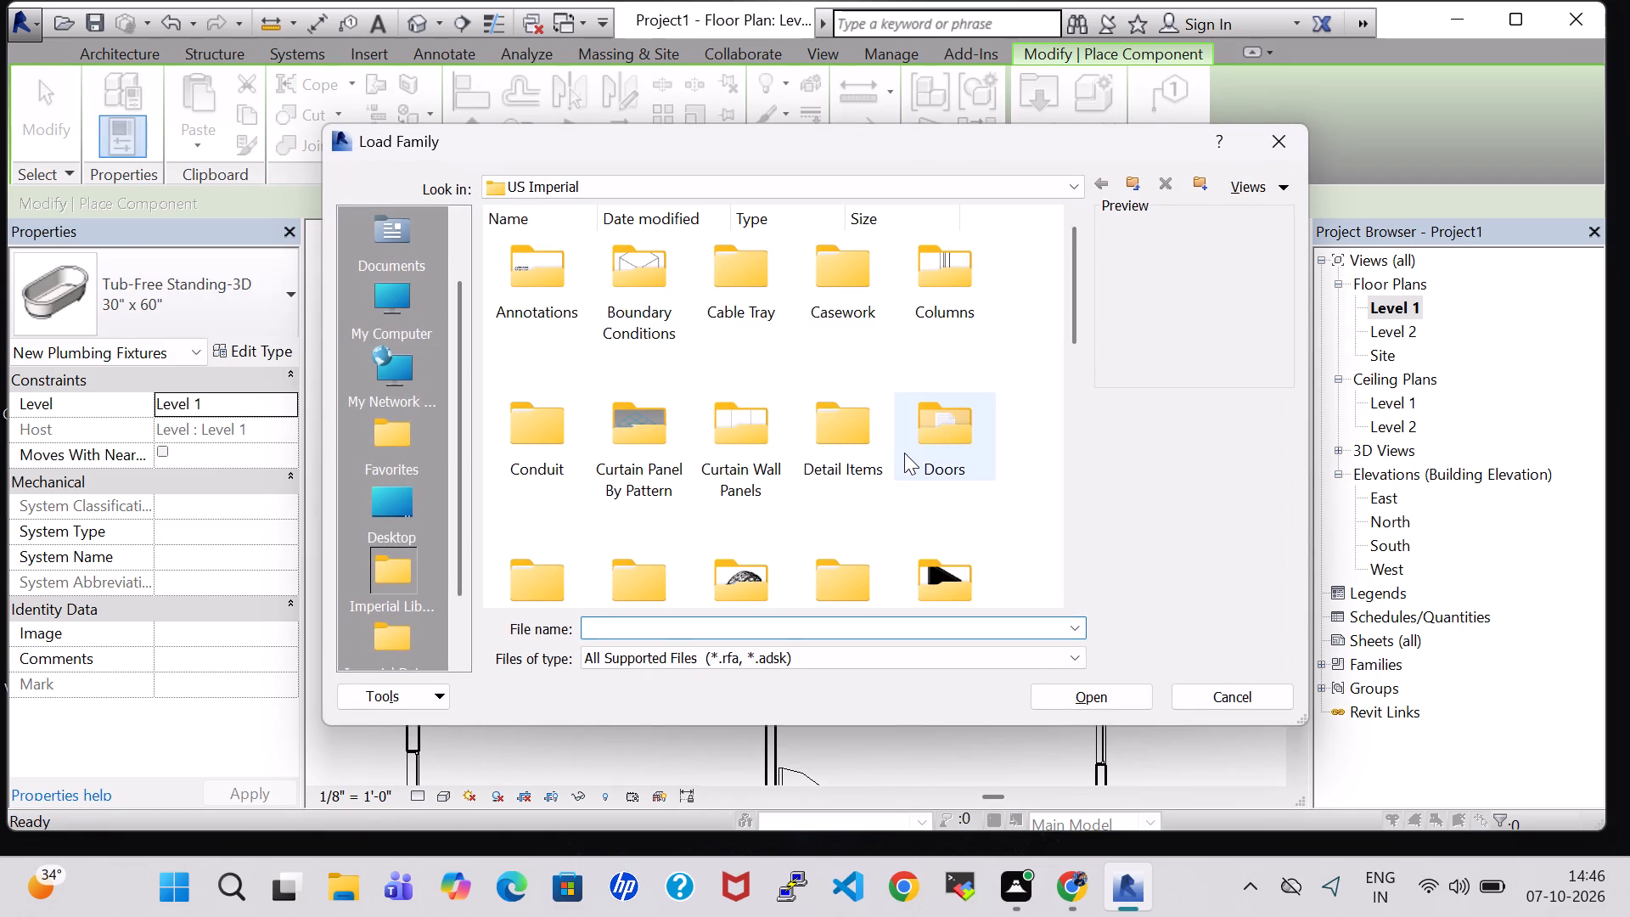
left_click(904, 453)
type("PL")
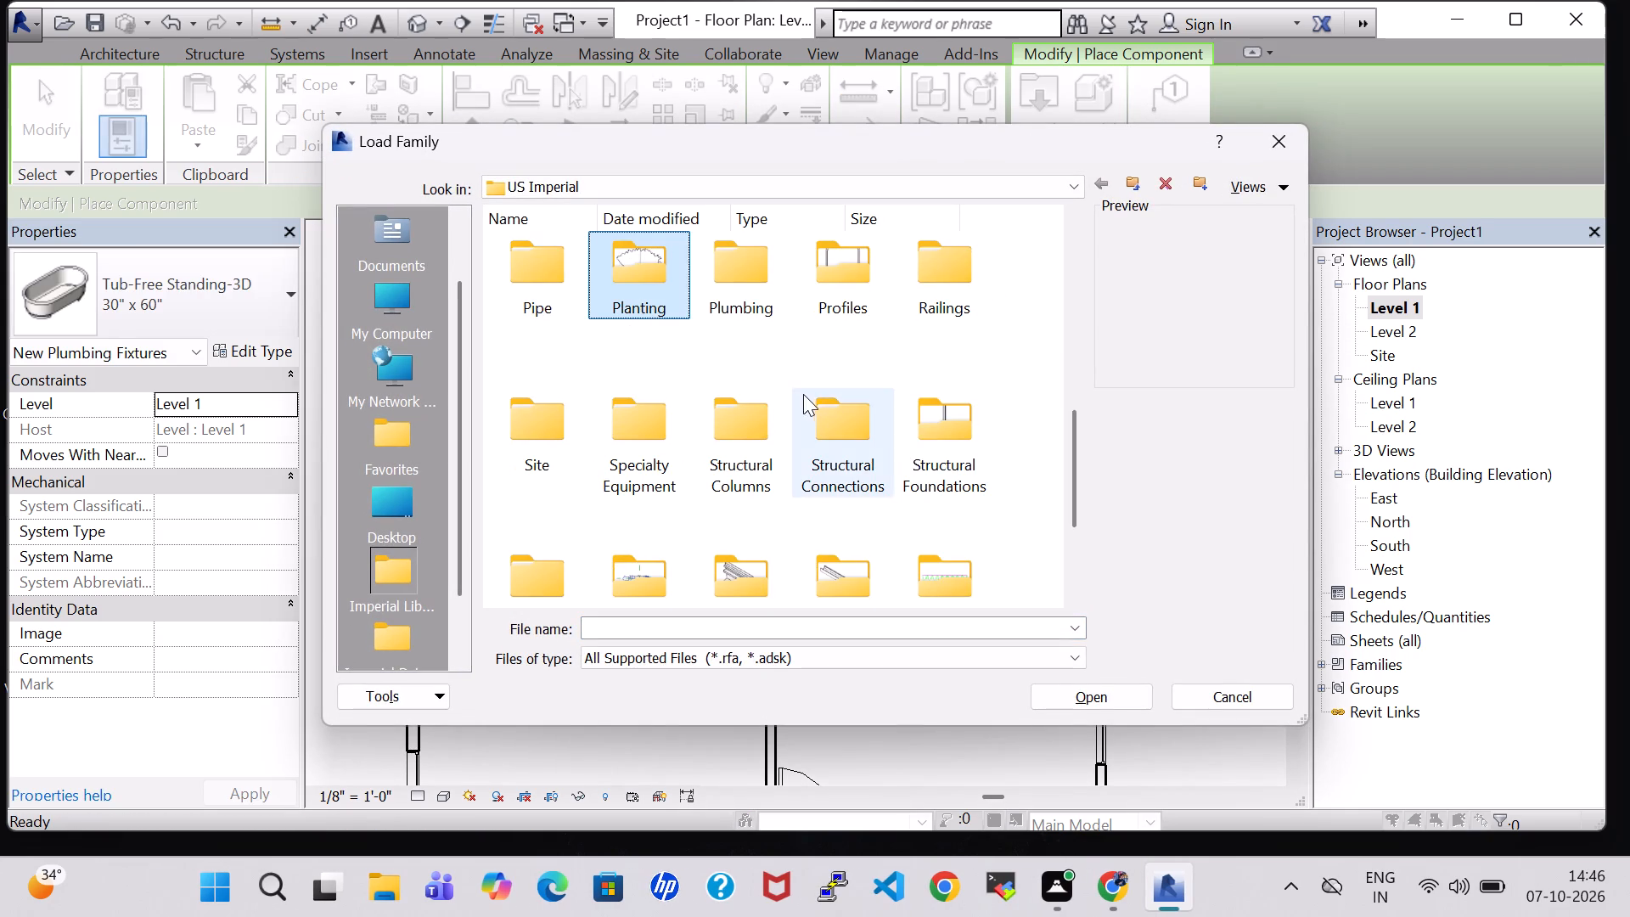
double_click(755, 284)
double_click(582, 276)
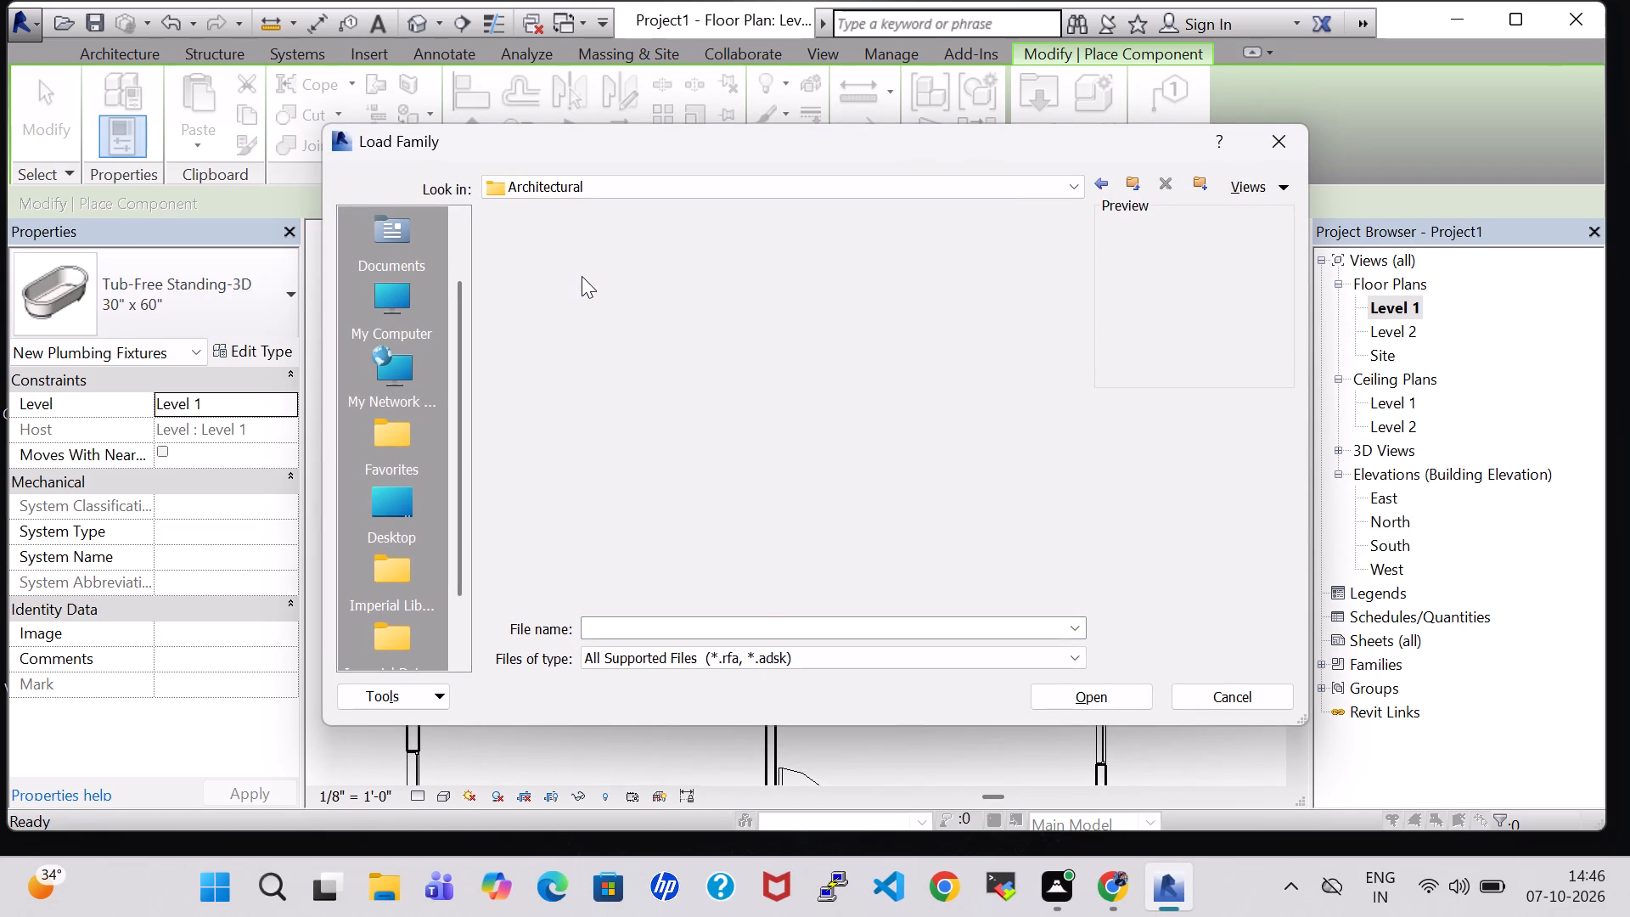
double_click(633, 284)
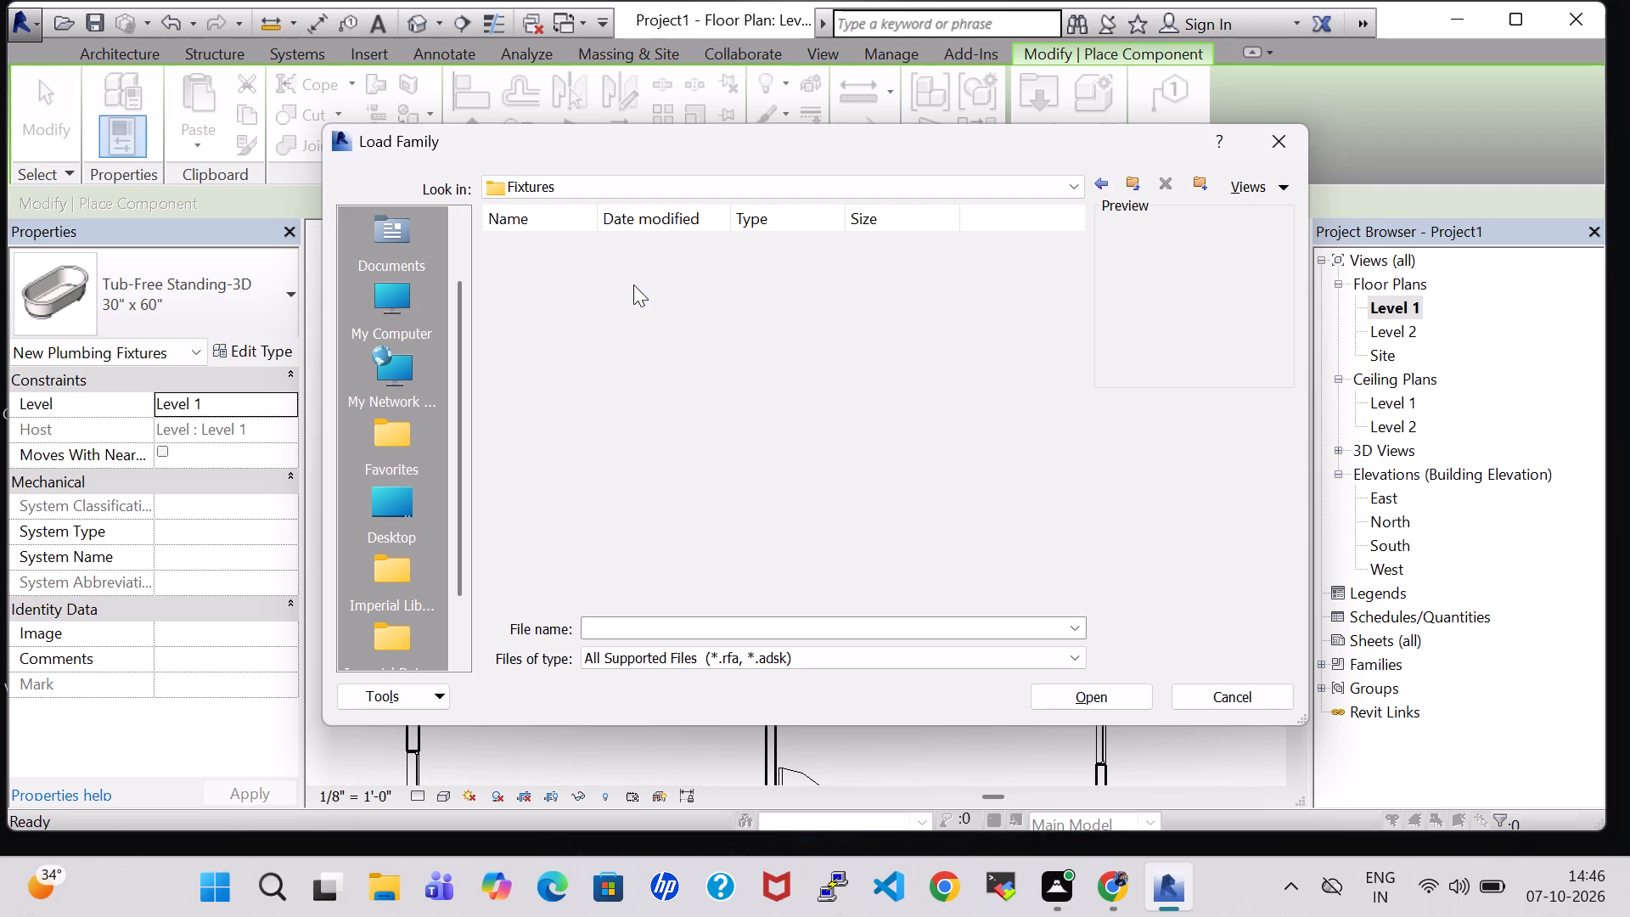
double_click(943, 274)
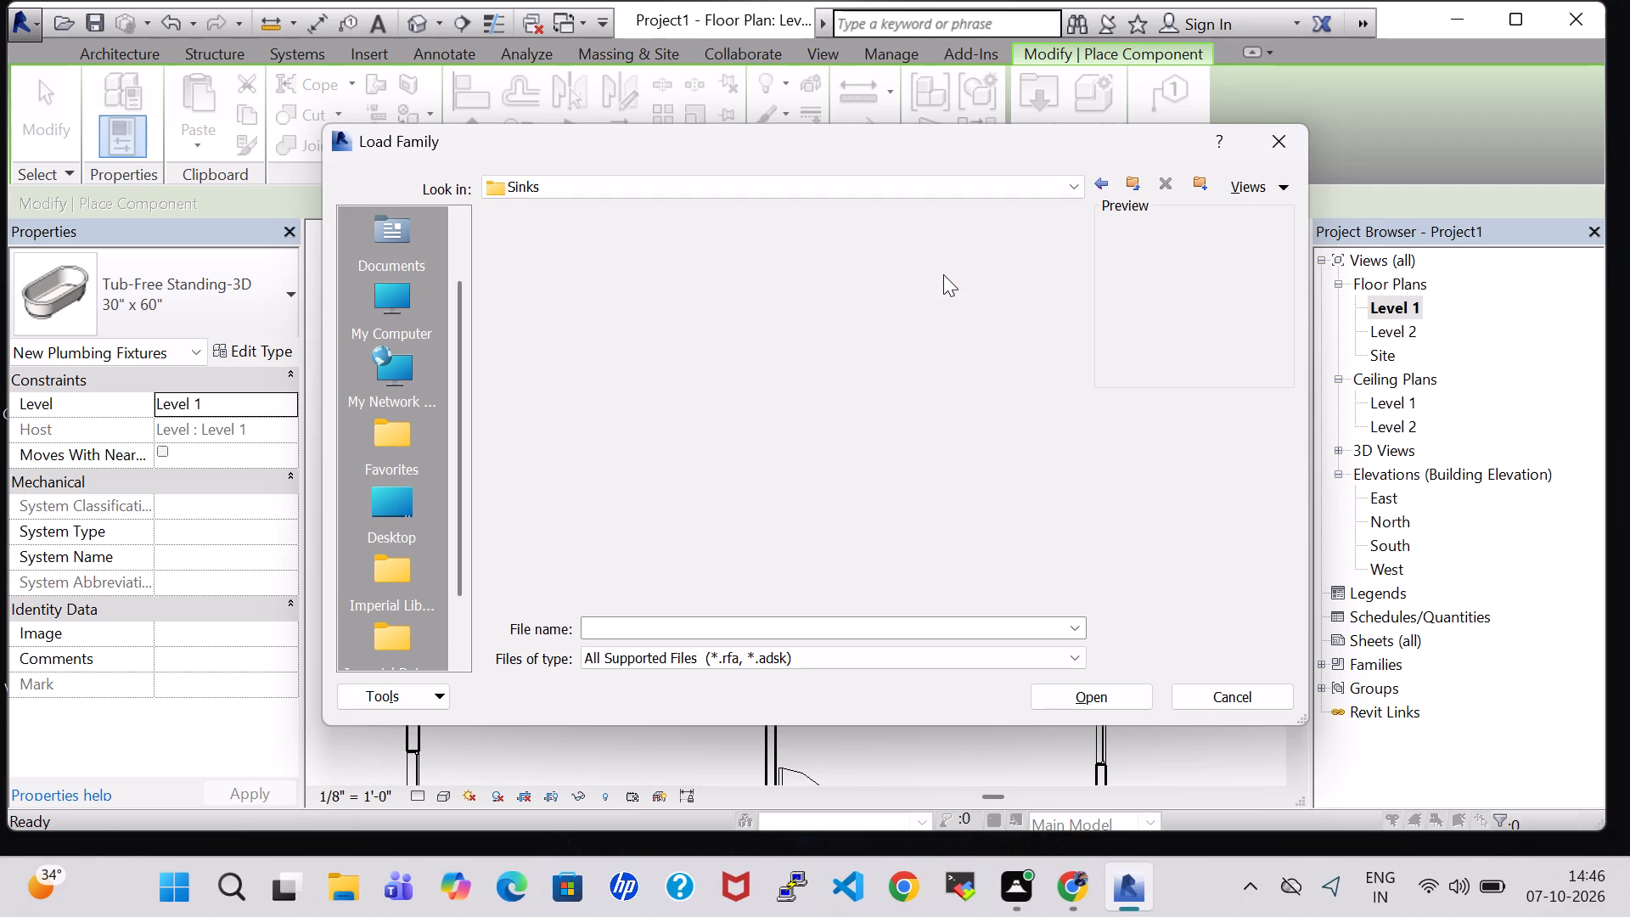
left_click(943, 276)
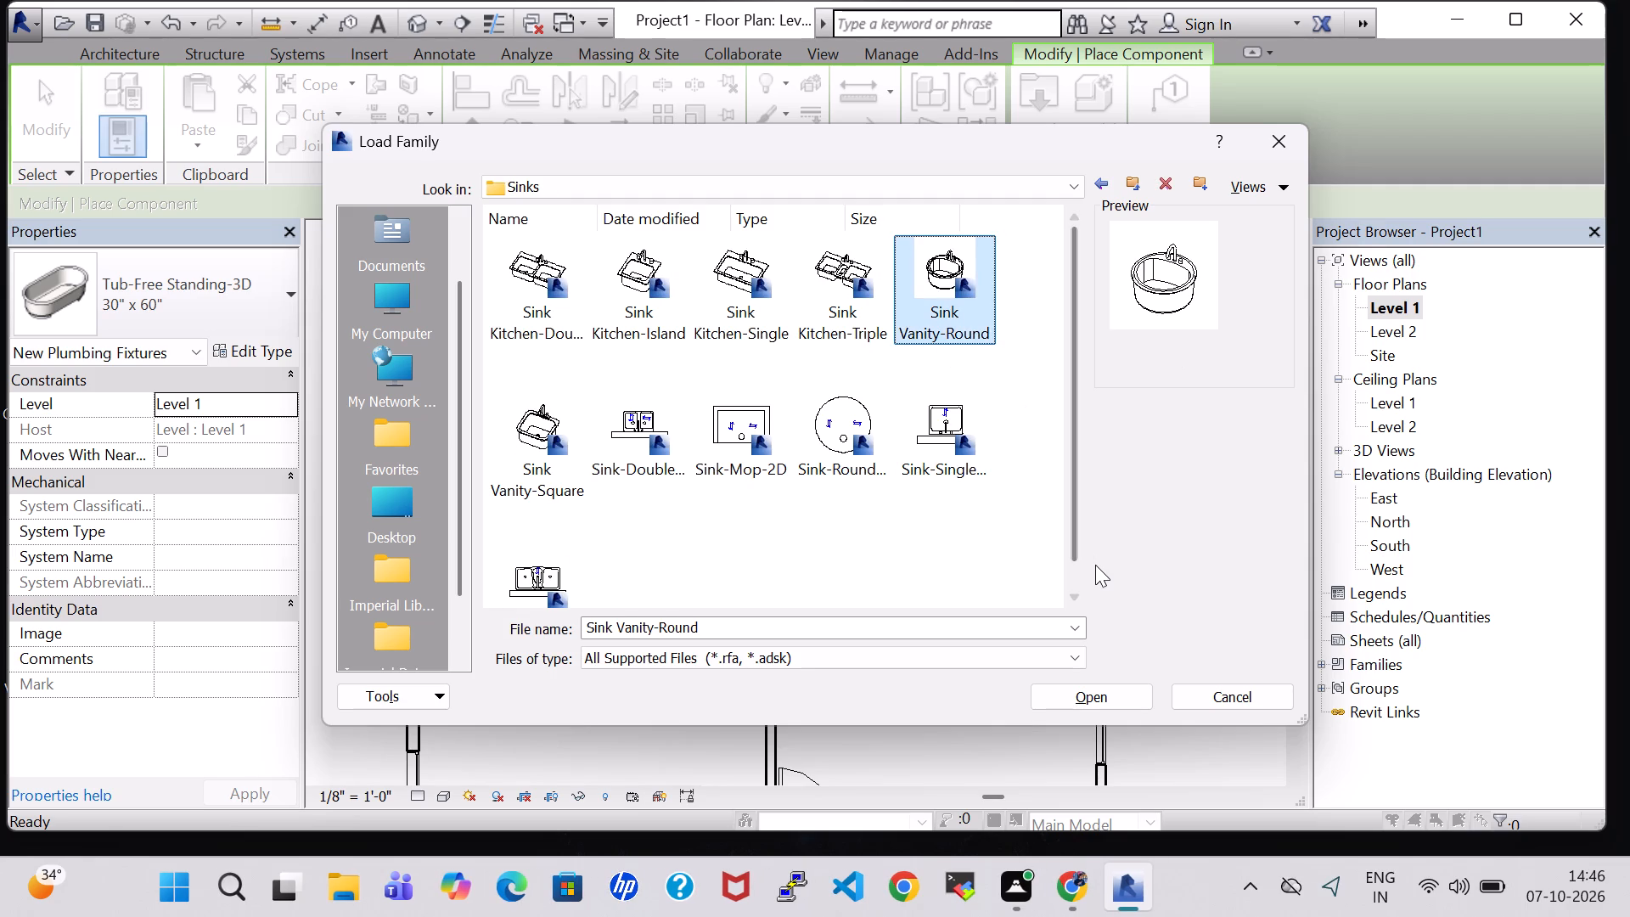
left_click(548, 409)
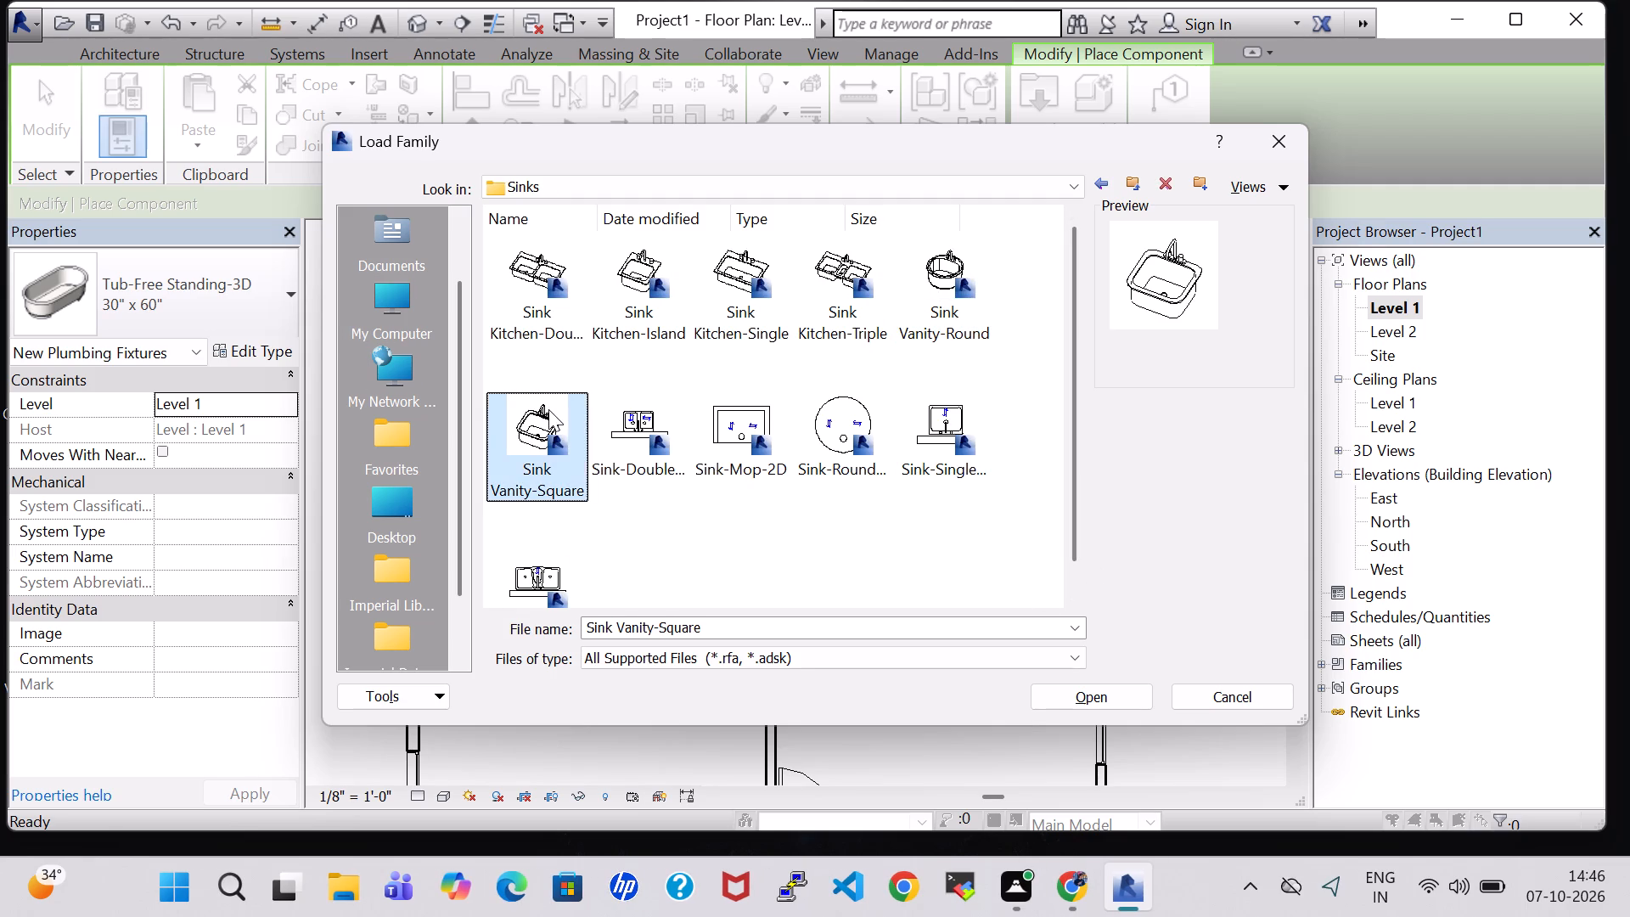
left_click(1078, 693)
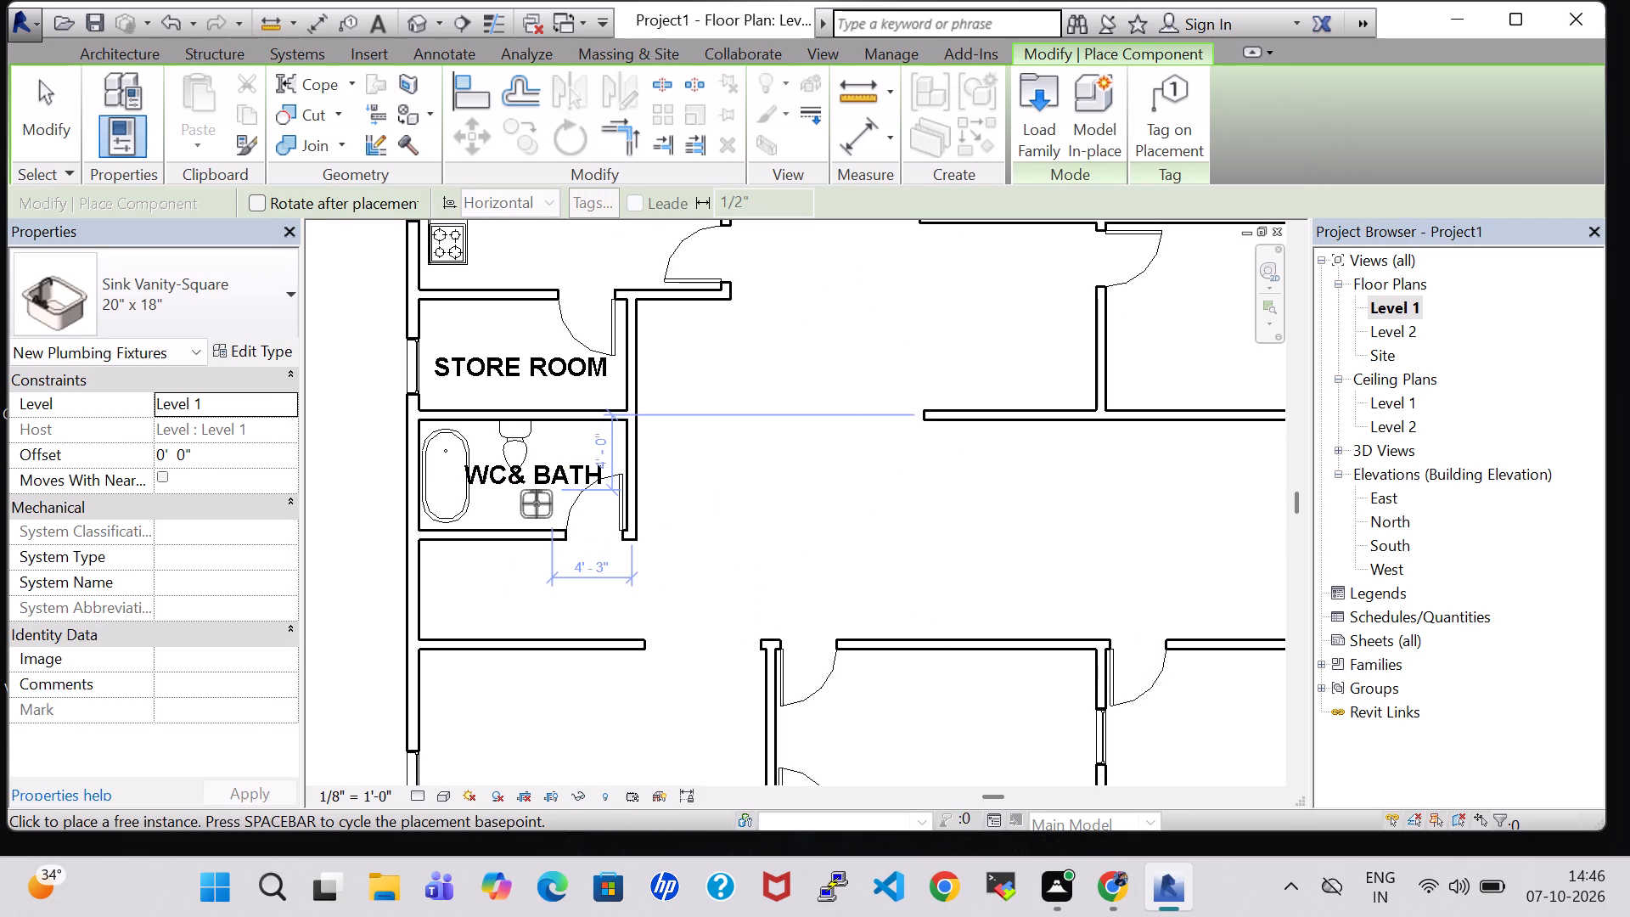
Place one 20" x 18" vanity sink beside the WC& BATH door, with its faucet side against the room's lower inner wall.
scroll(537, 504, "up", 9)
key("space")
key("space")
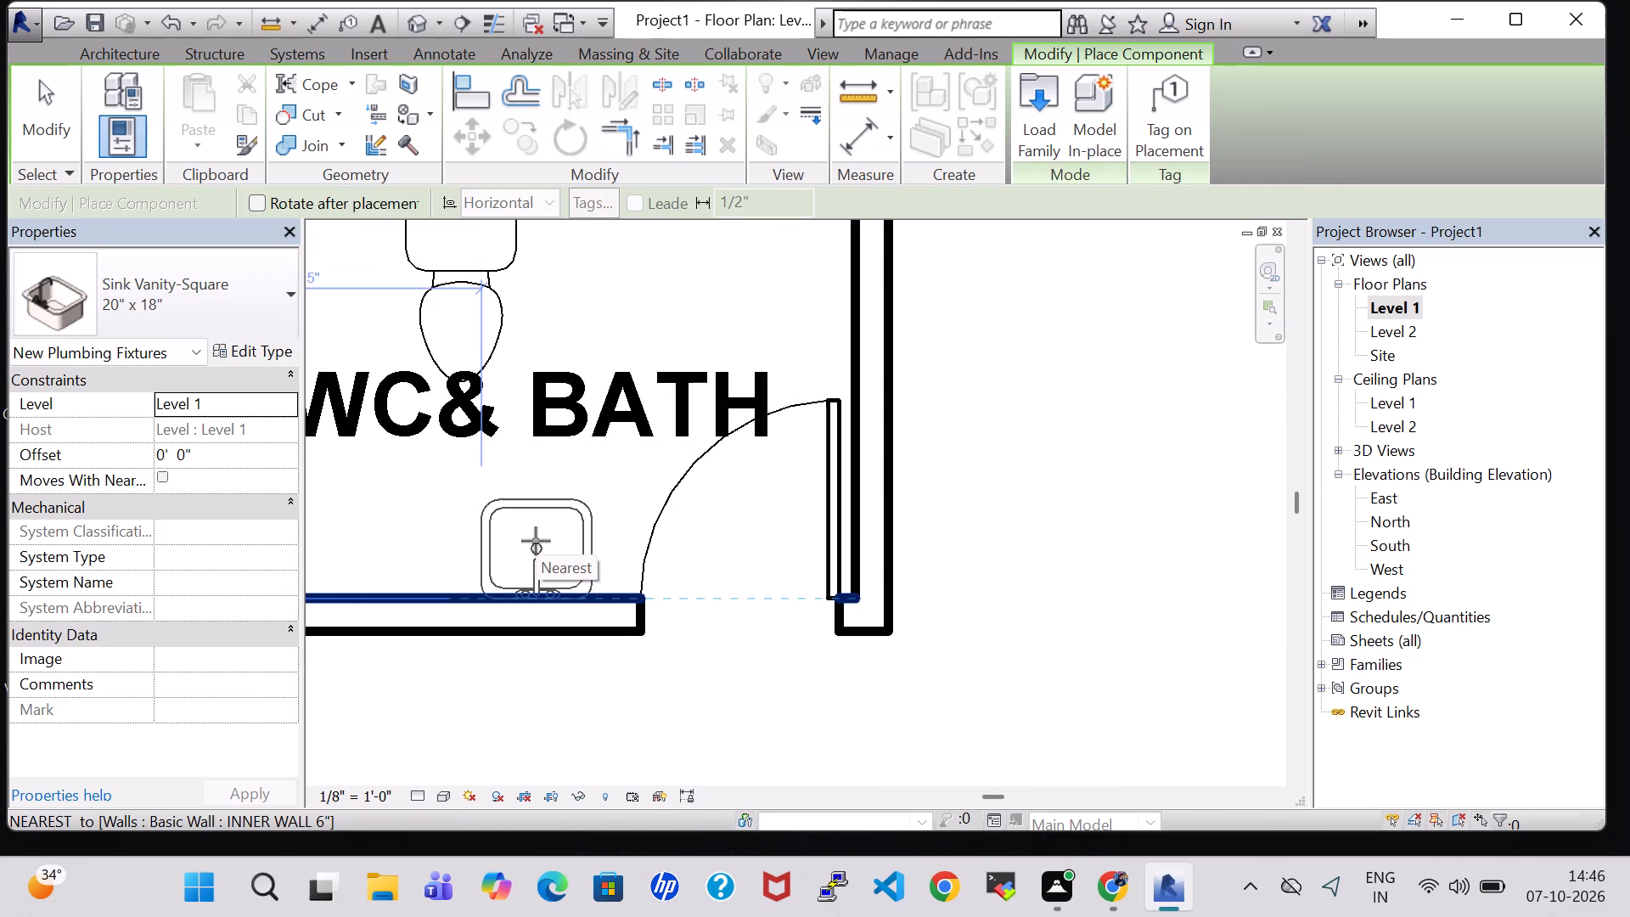
left_click(536, 541)
key("Escape")
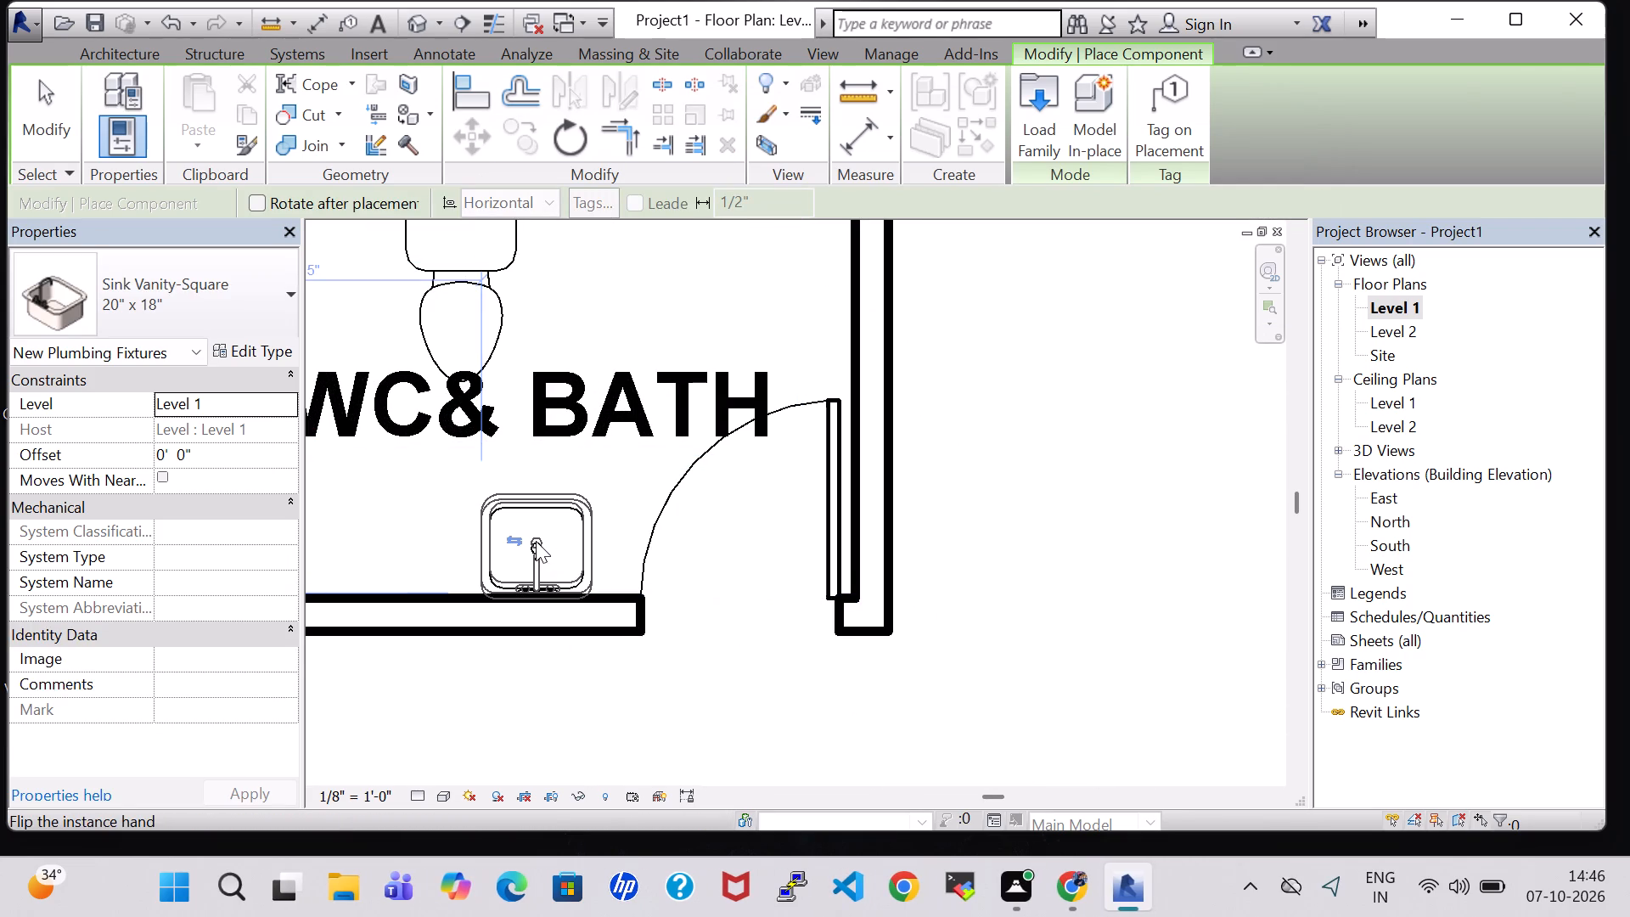
key("Escape")
Nudge the WC& BATH toilet slightly along its wall toward the bathtub.
scroll(568, 448, "down", 2)
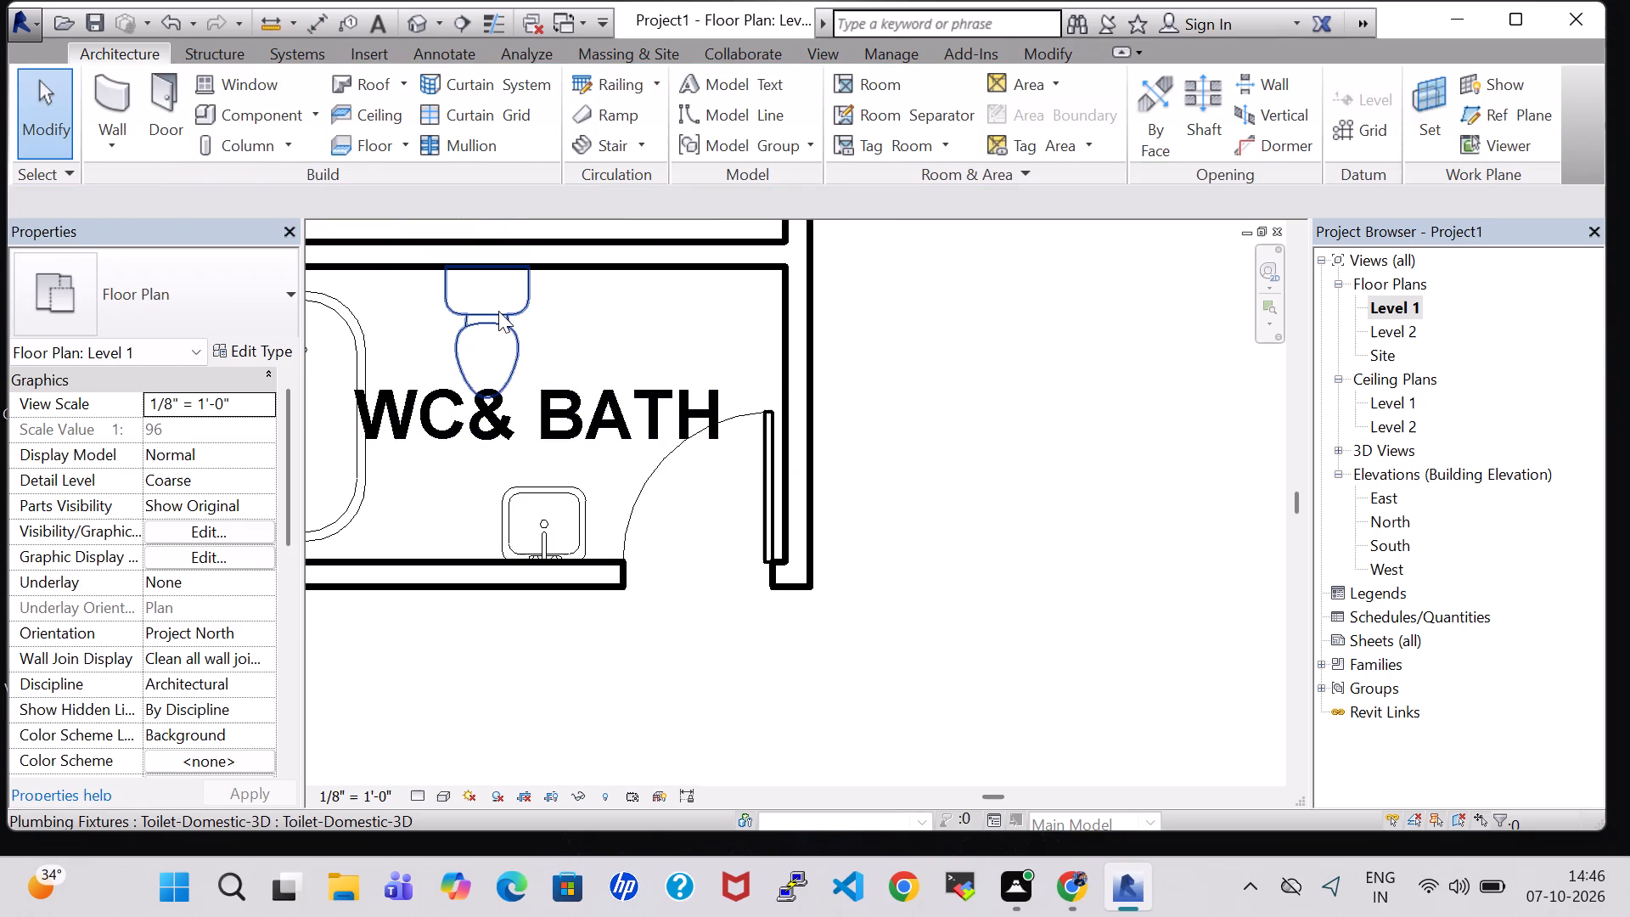
left_click(498, 311)
key("Left")
key("Left")
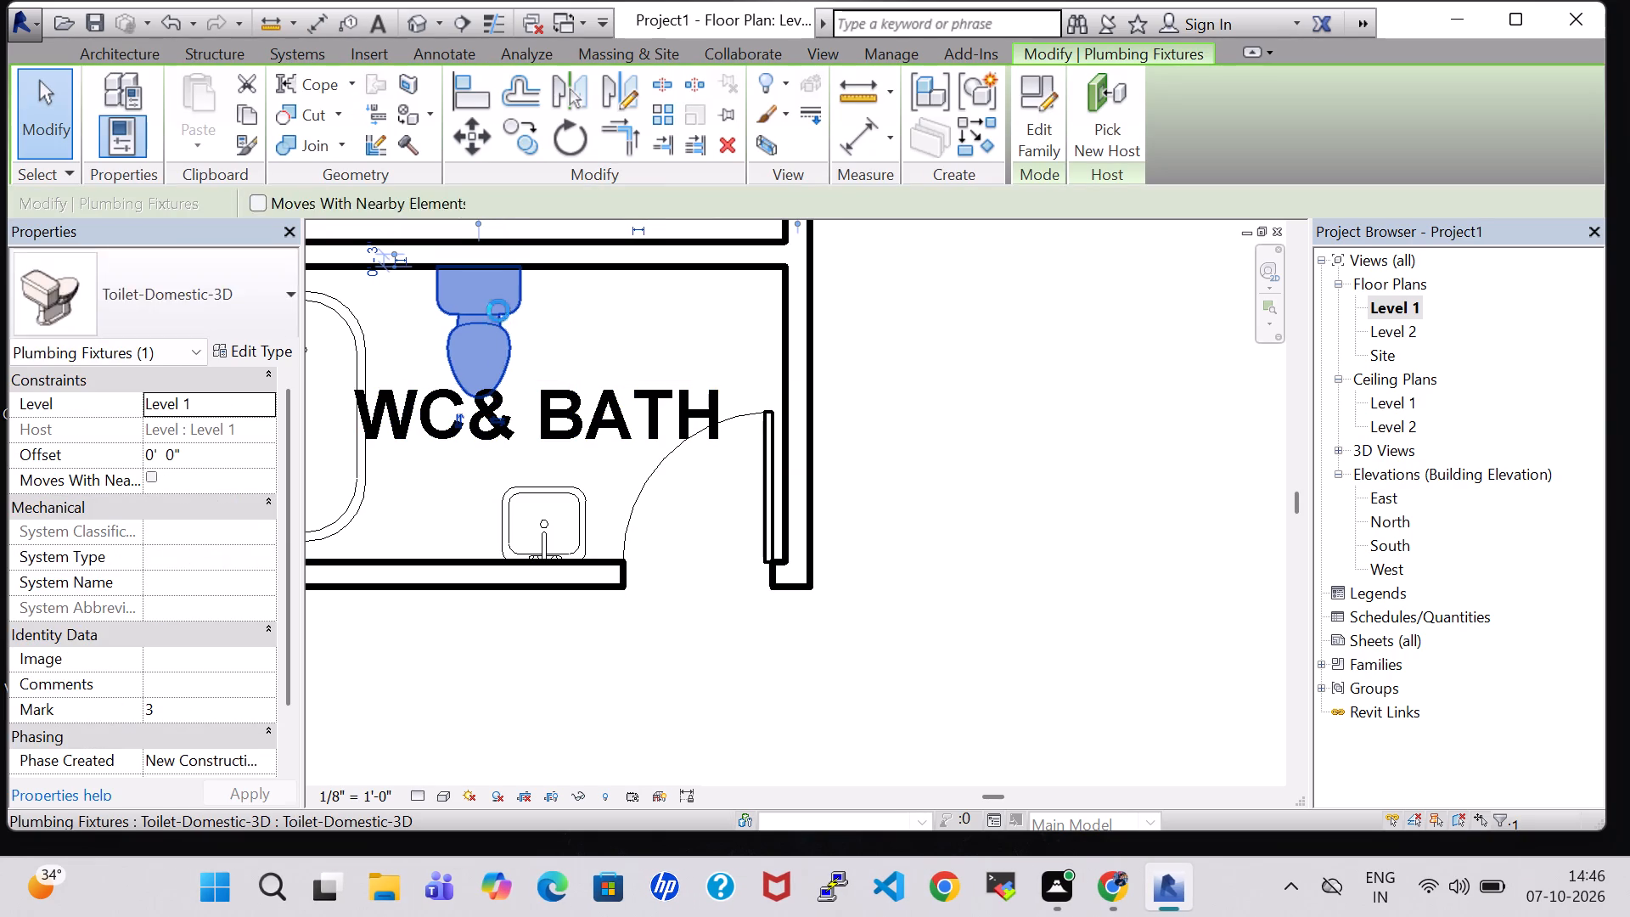
key("Left")
key("Left")
Nudge the WC& BATH vanity sink slightly along its wall toward the door.
left_click(551, 513)
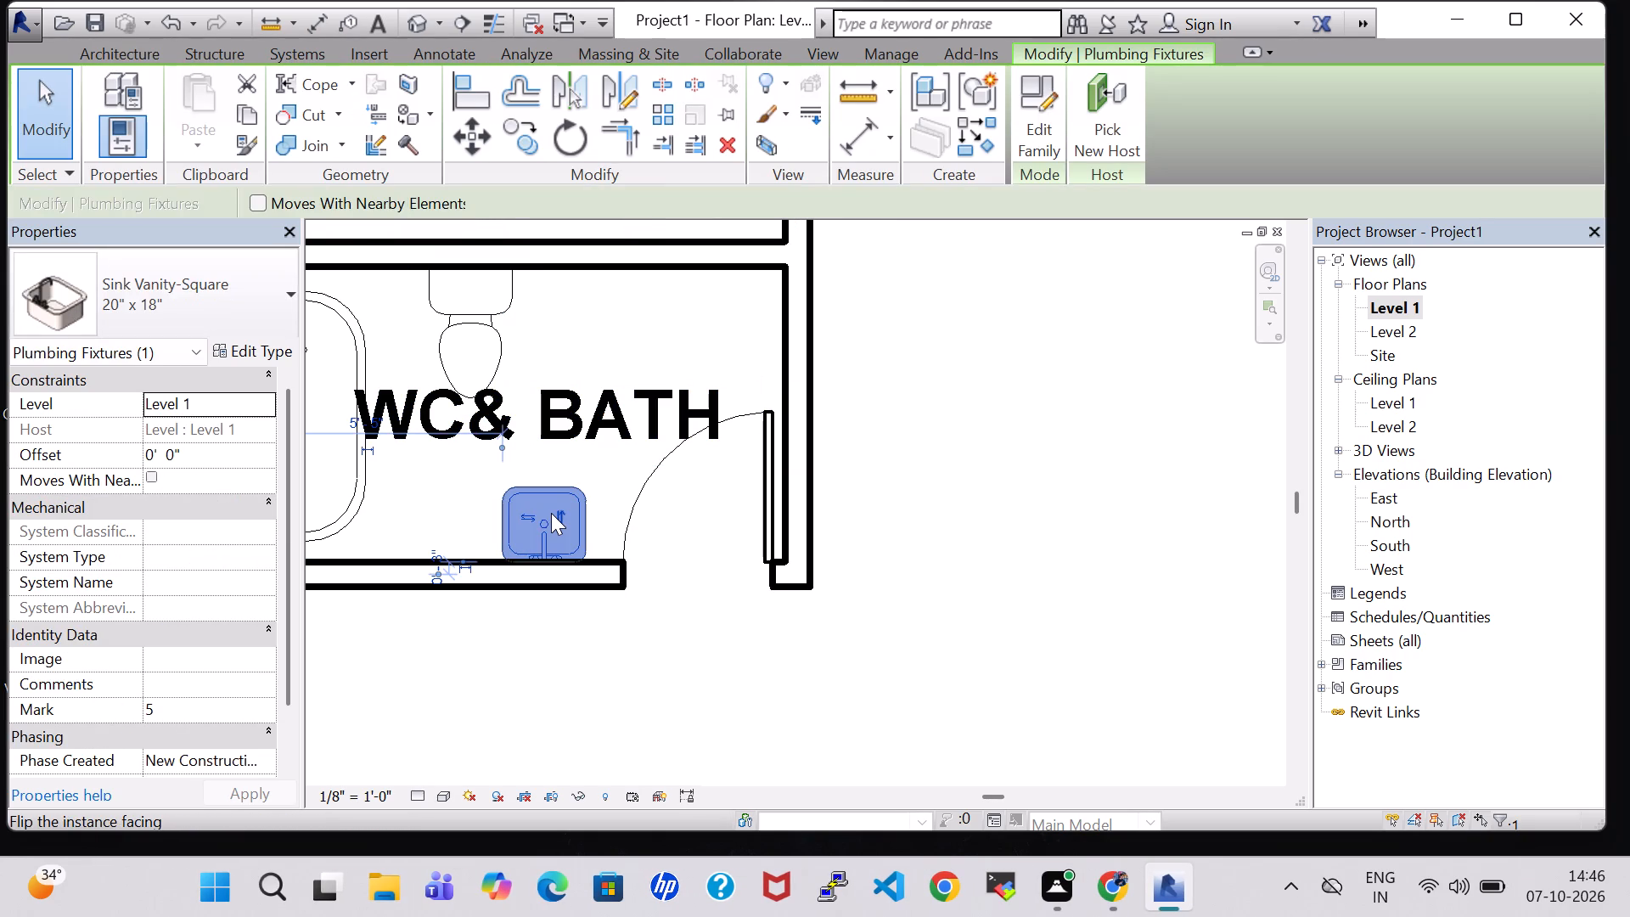
key("Right")
key("Right")
key("Right")
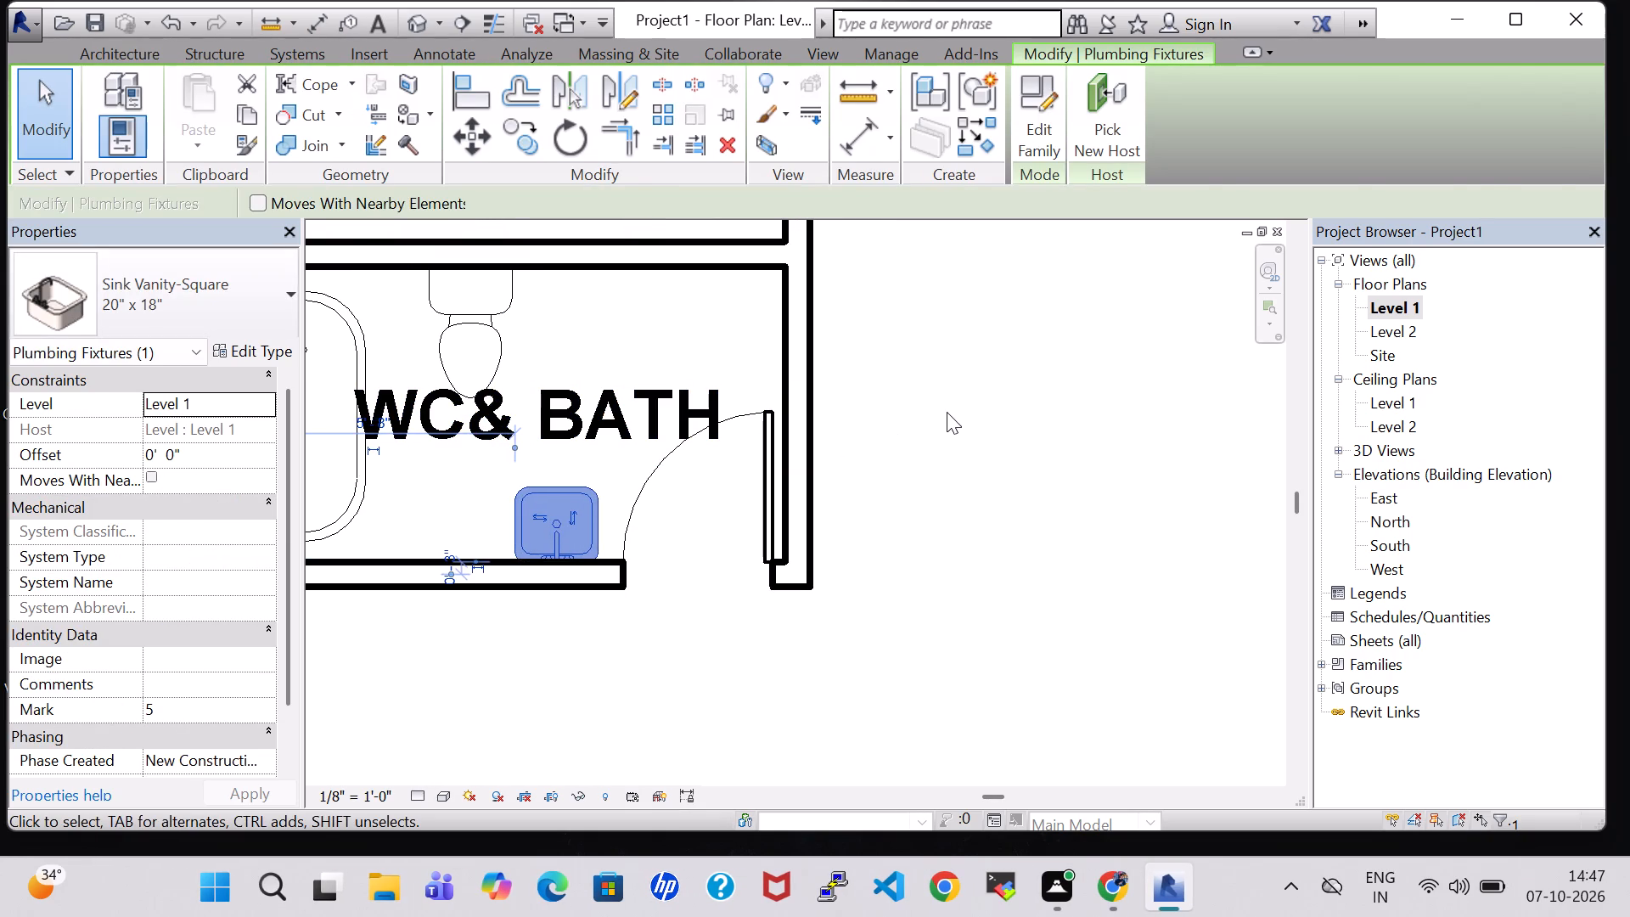
left_click(947, 412)
Change the Level 1 floor plan's visual style so the walls display with a dark grey fill.
scroll(947, 412, "down", 11)
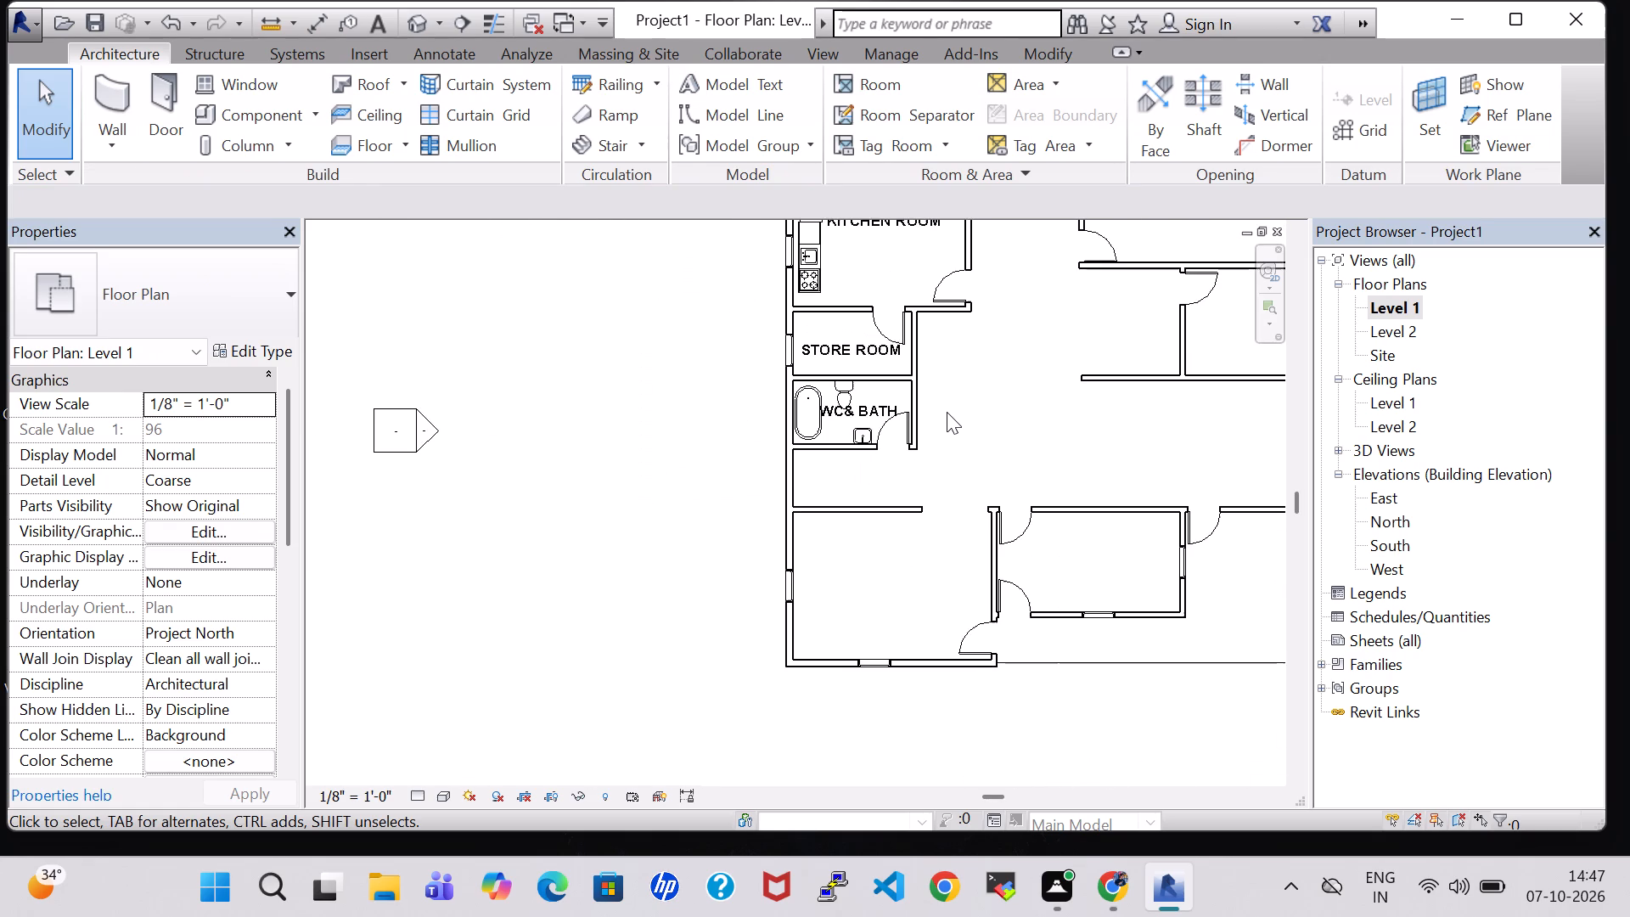
middle_click_drag(950, 408, 848, 476)
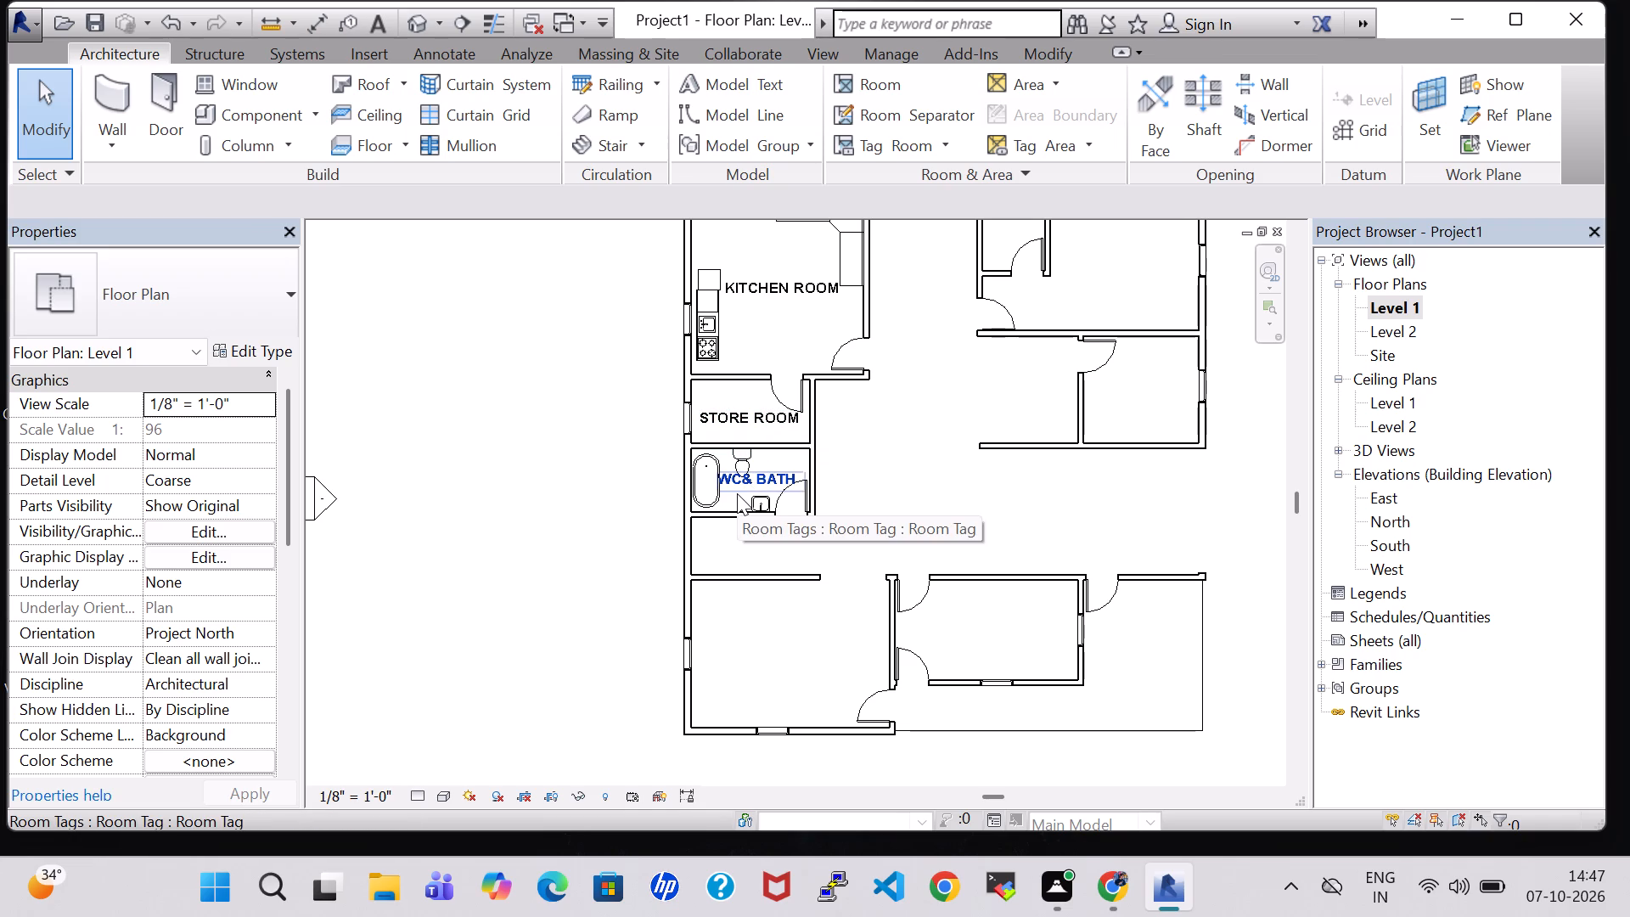
left_click(448, 796)
left_click(471, 747)
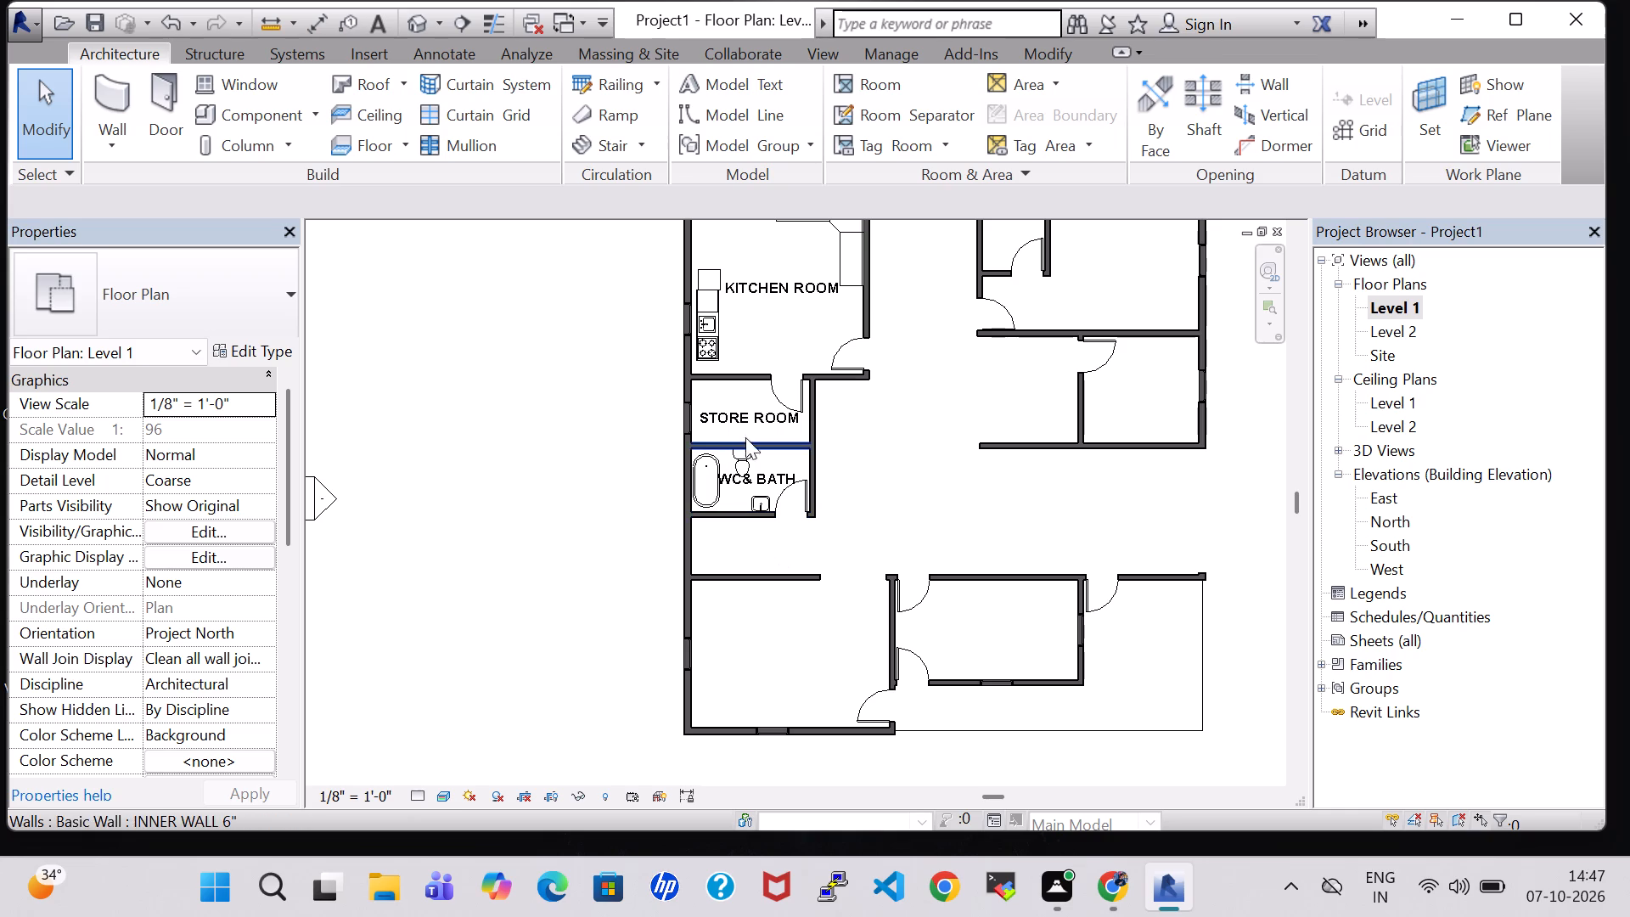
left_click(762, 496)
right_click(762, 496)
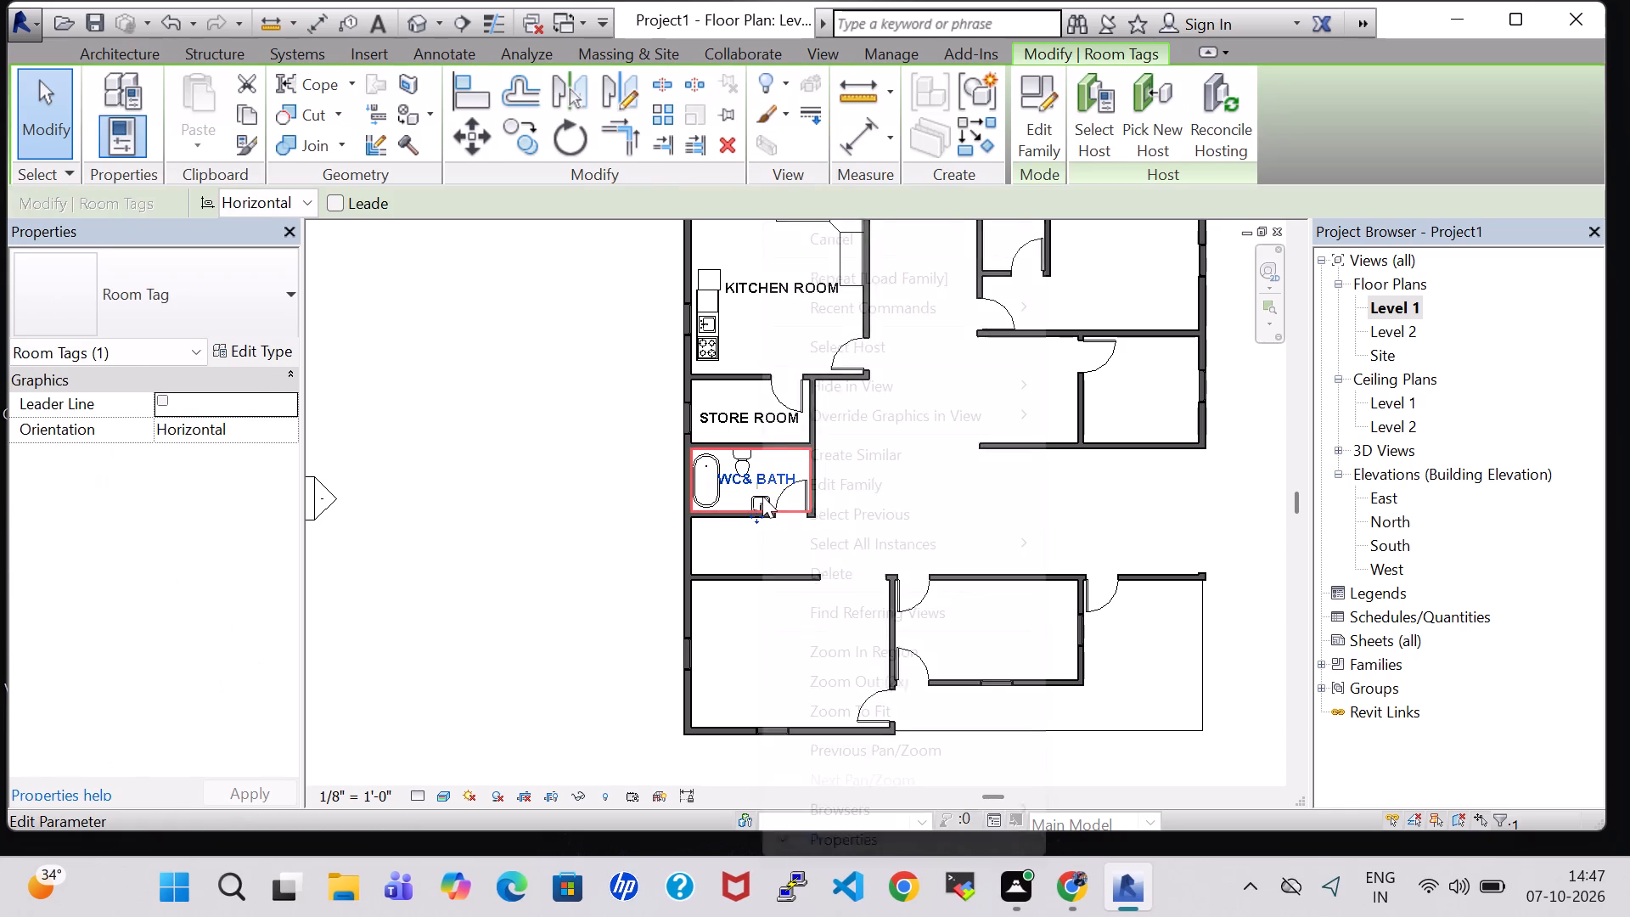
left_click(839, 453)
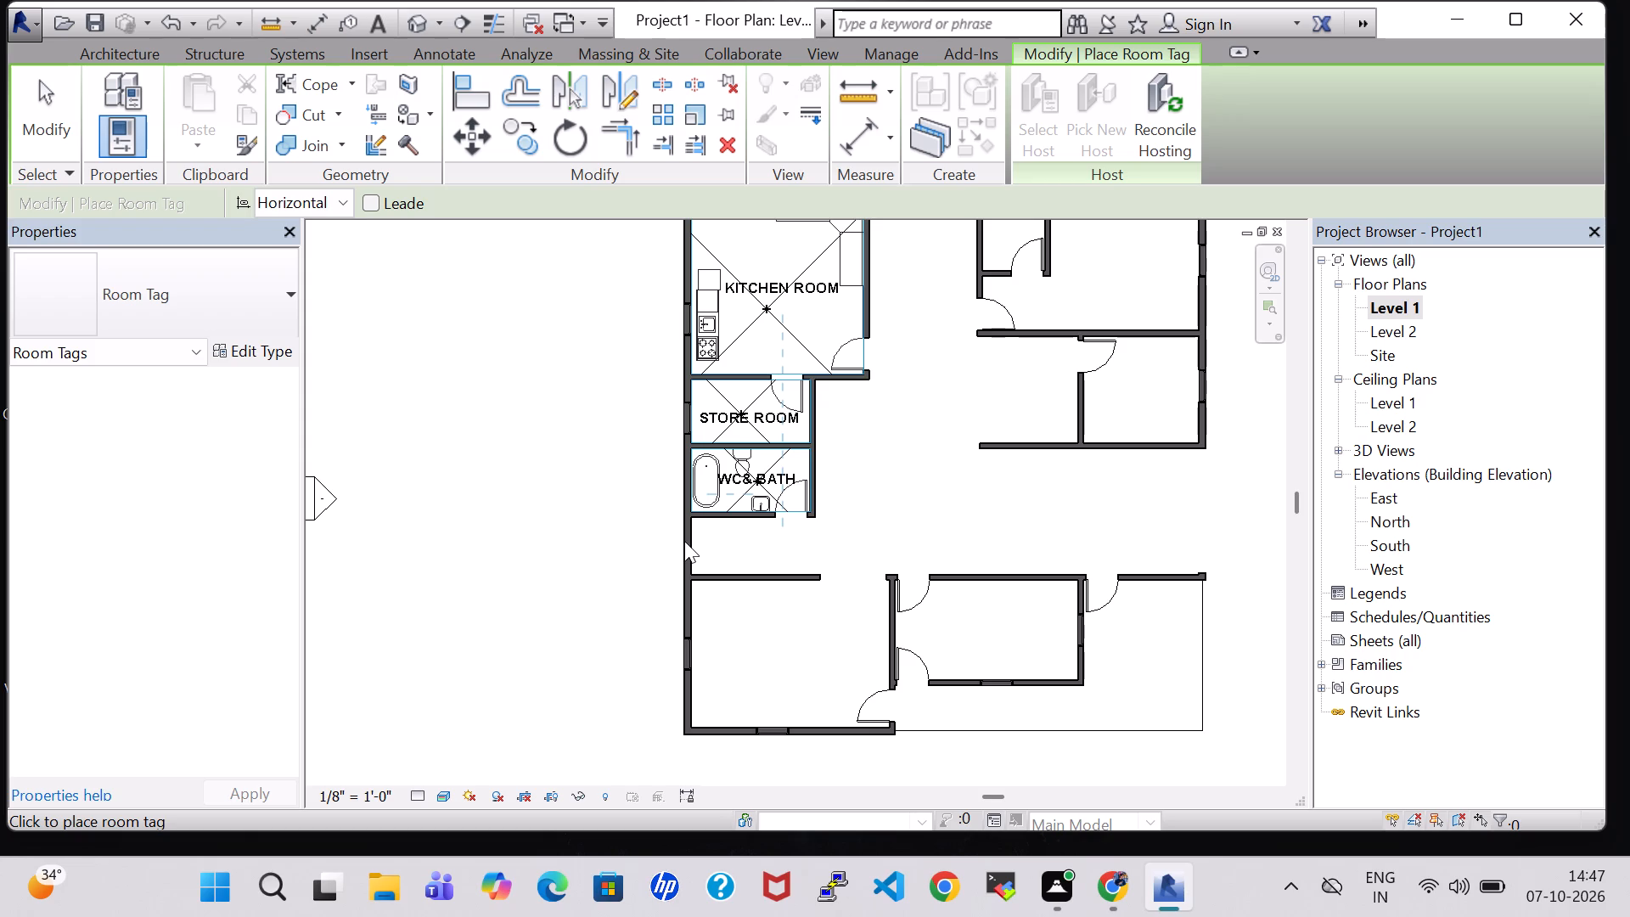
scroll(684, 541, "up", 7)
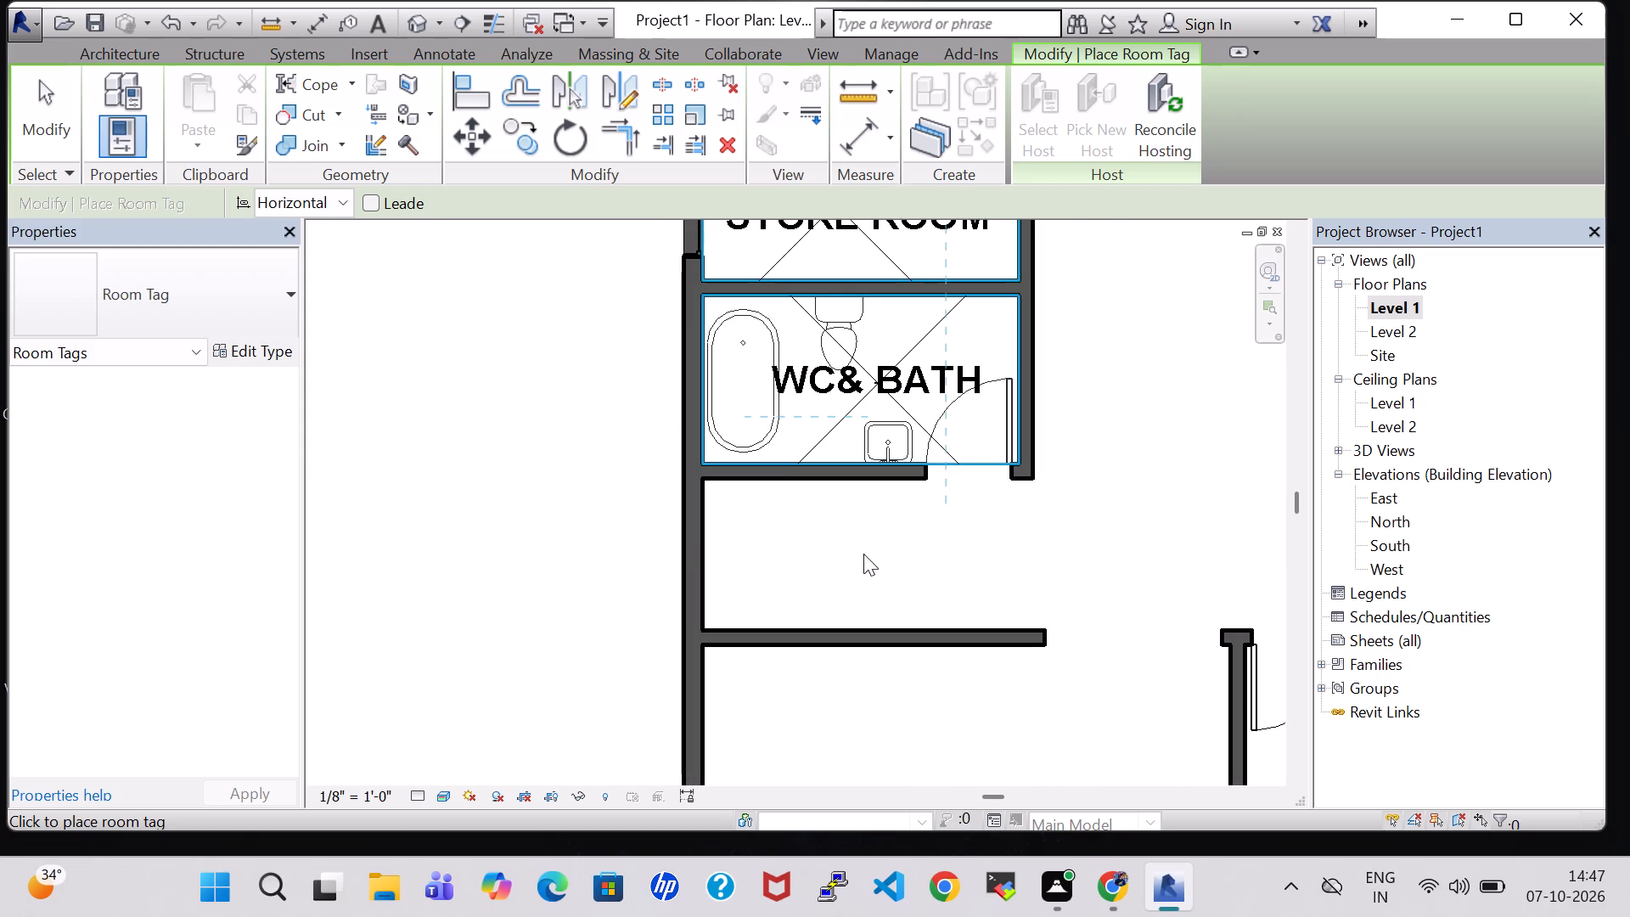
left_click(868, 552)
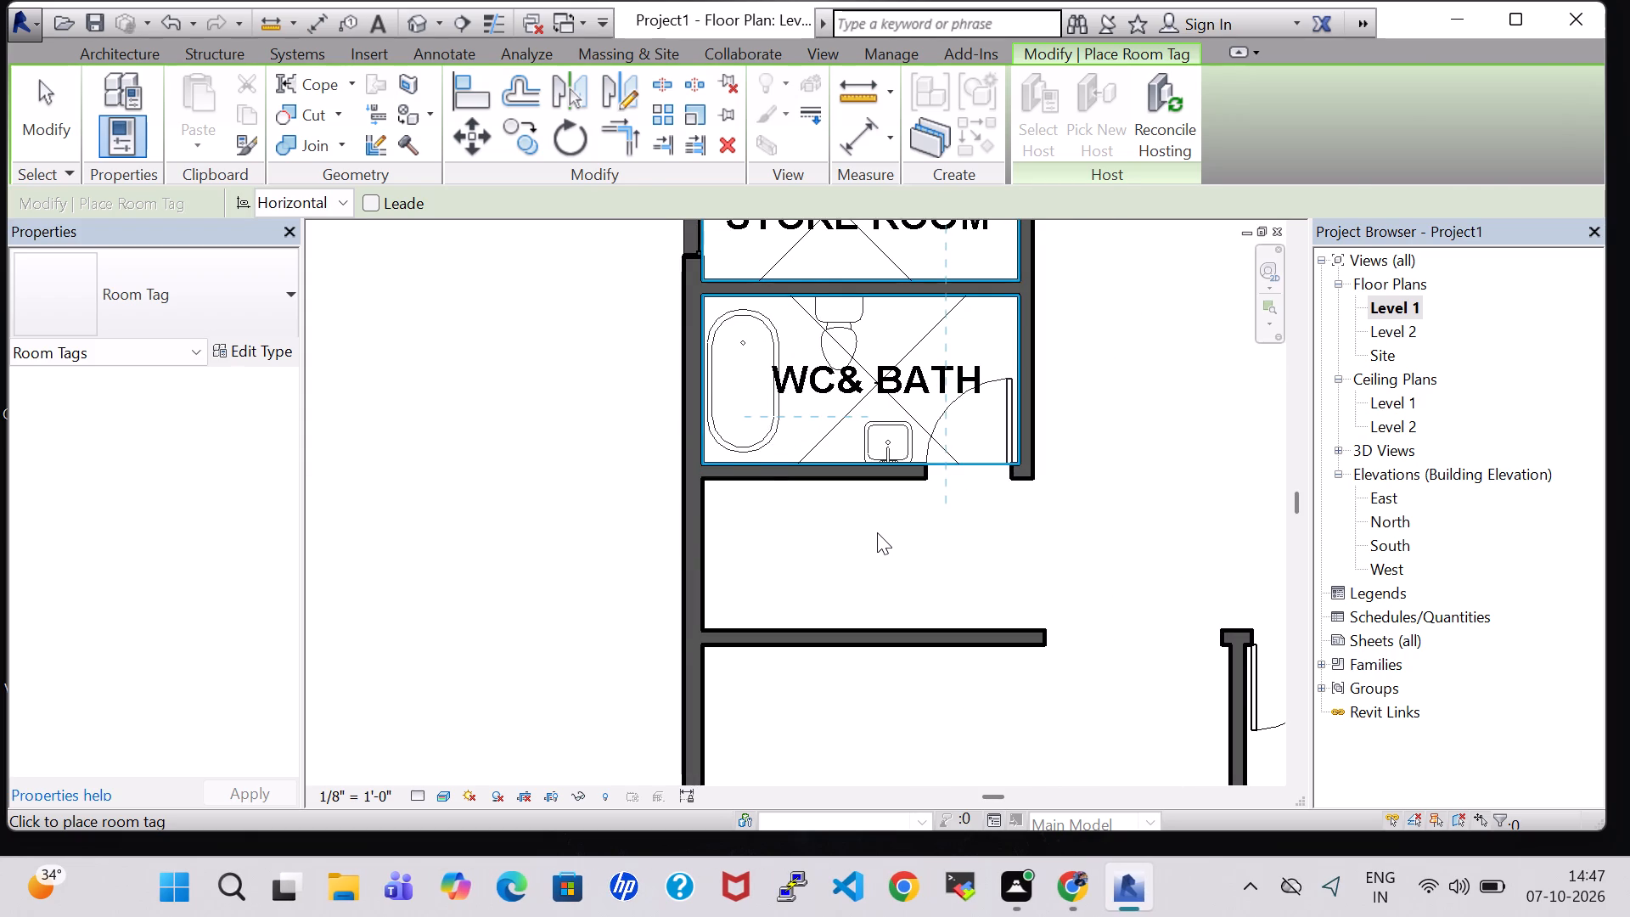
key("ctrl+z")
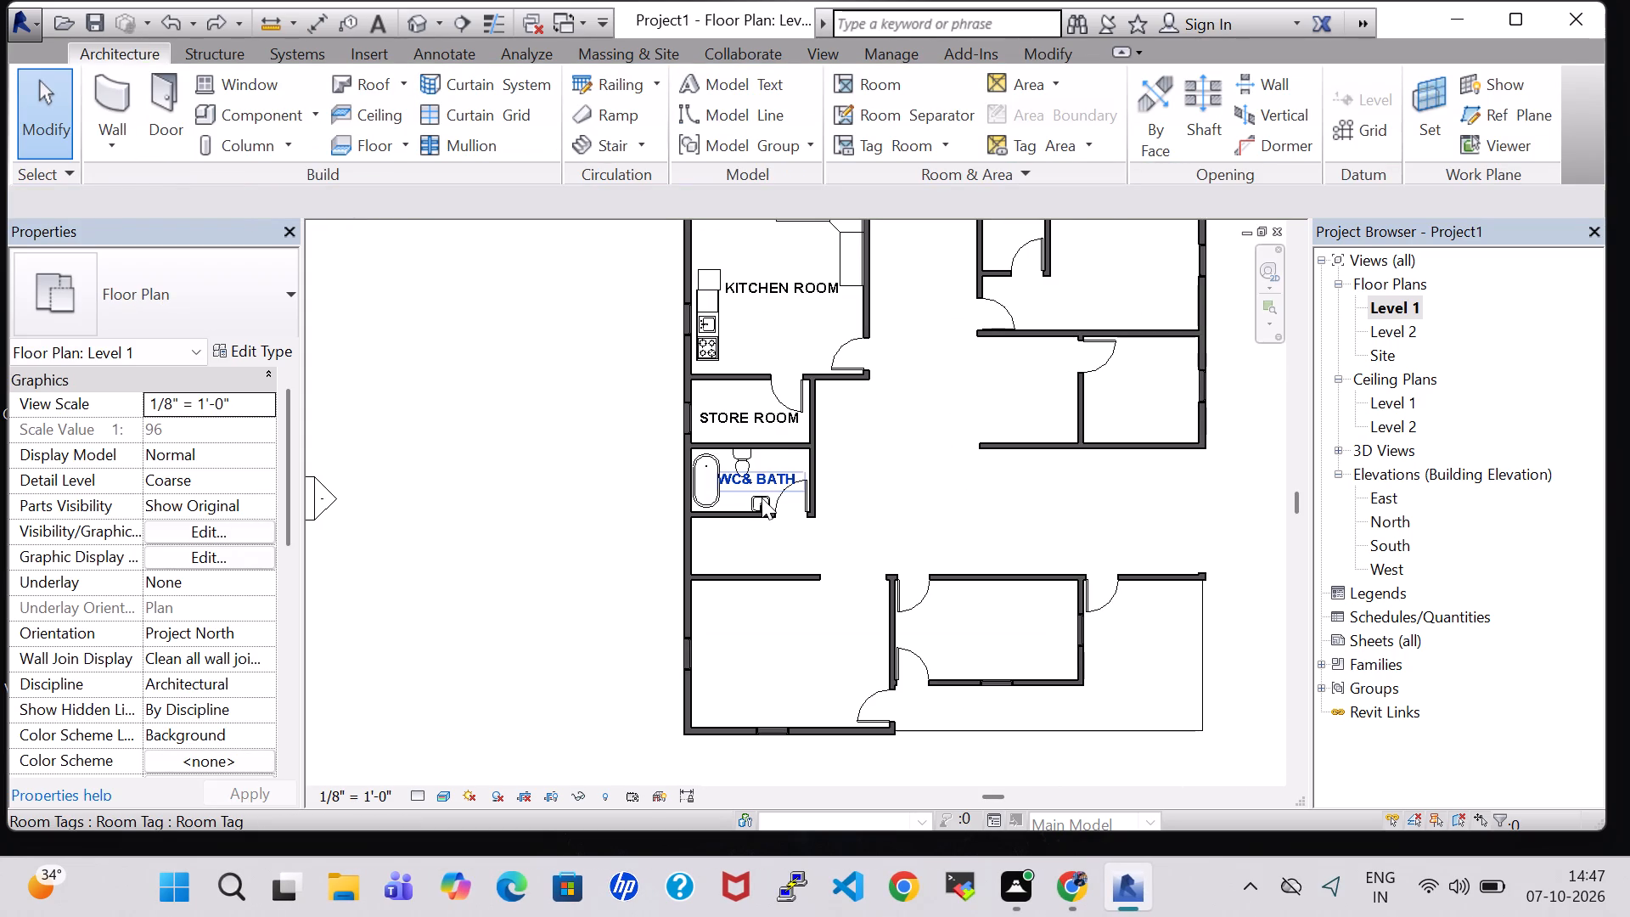
Place a similar 20" x 18" vanity sink against the exterior wall in the space below WC& BATH, about 2'-5" from the dividing wall.
scroll(765, 523, "up", 8)
left_click(740, 456)
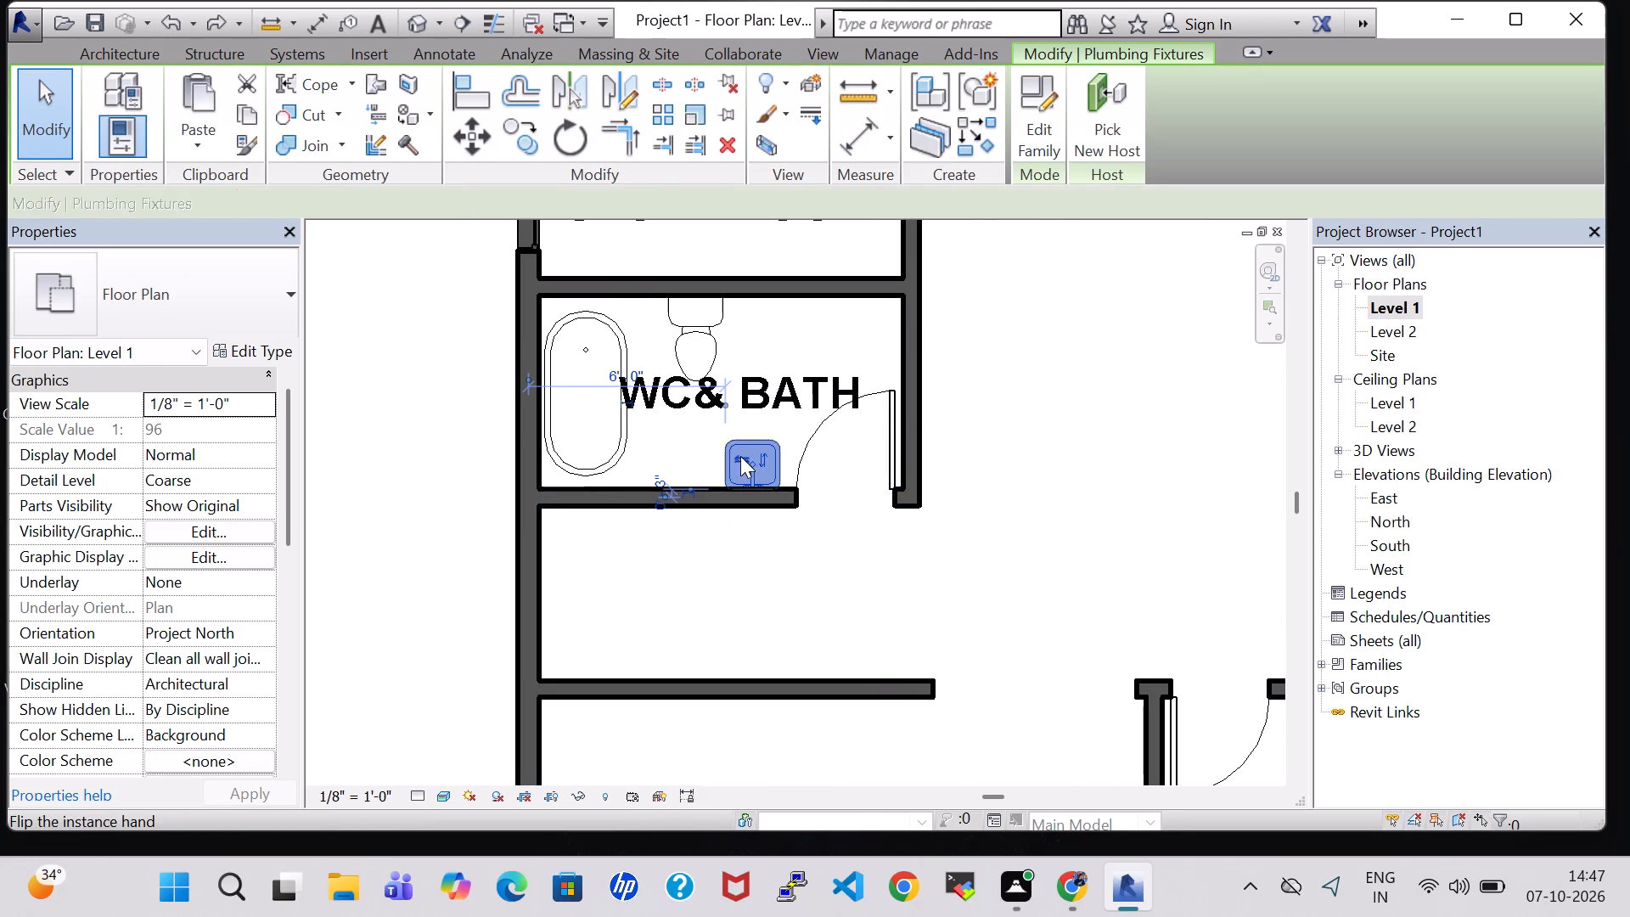
right_click(740, 456)
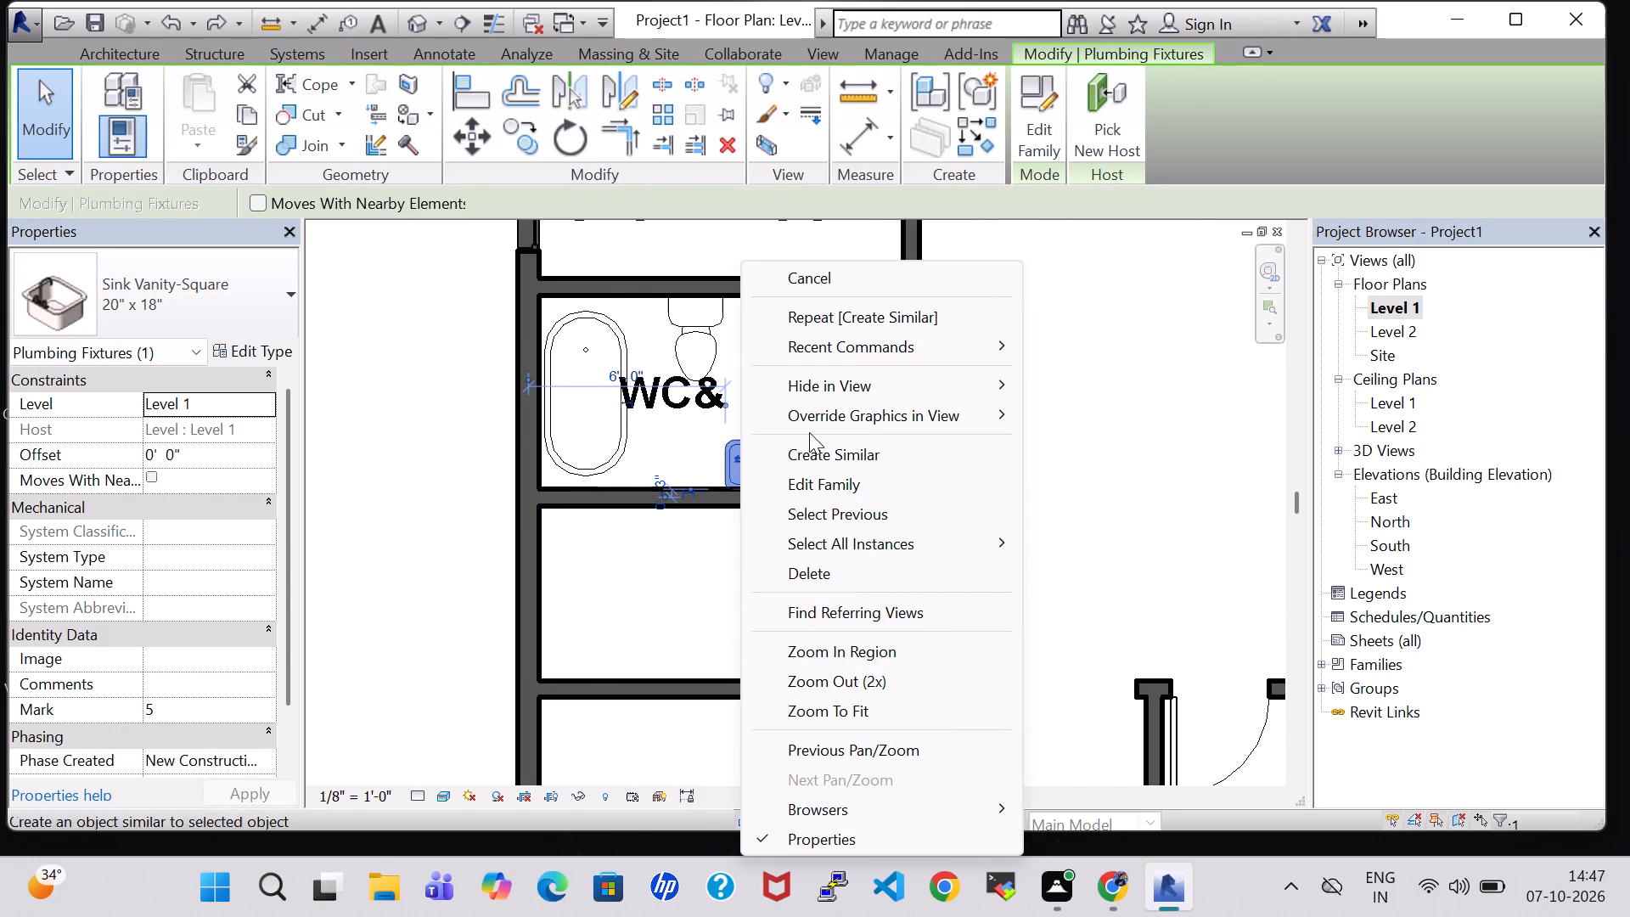
left_click(892, 325)
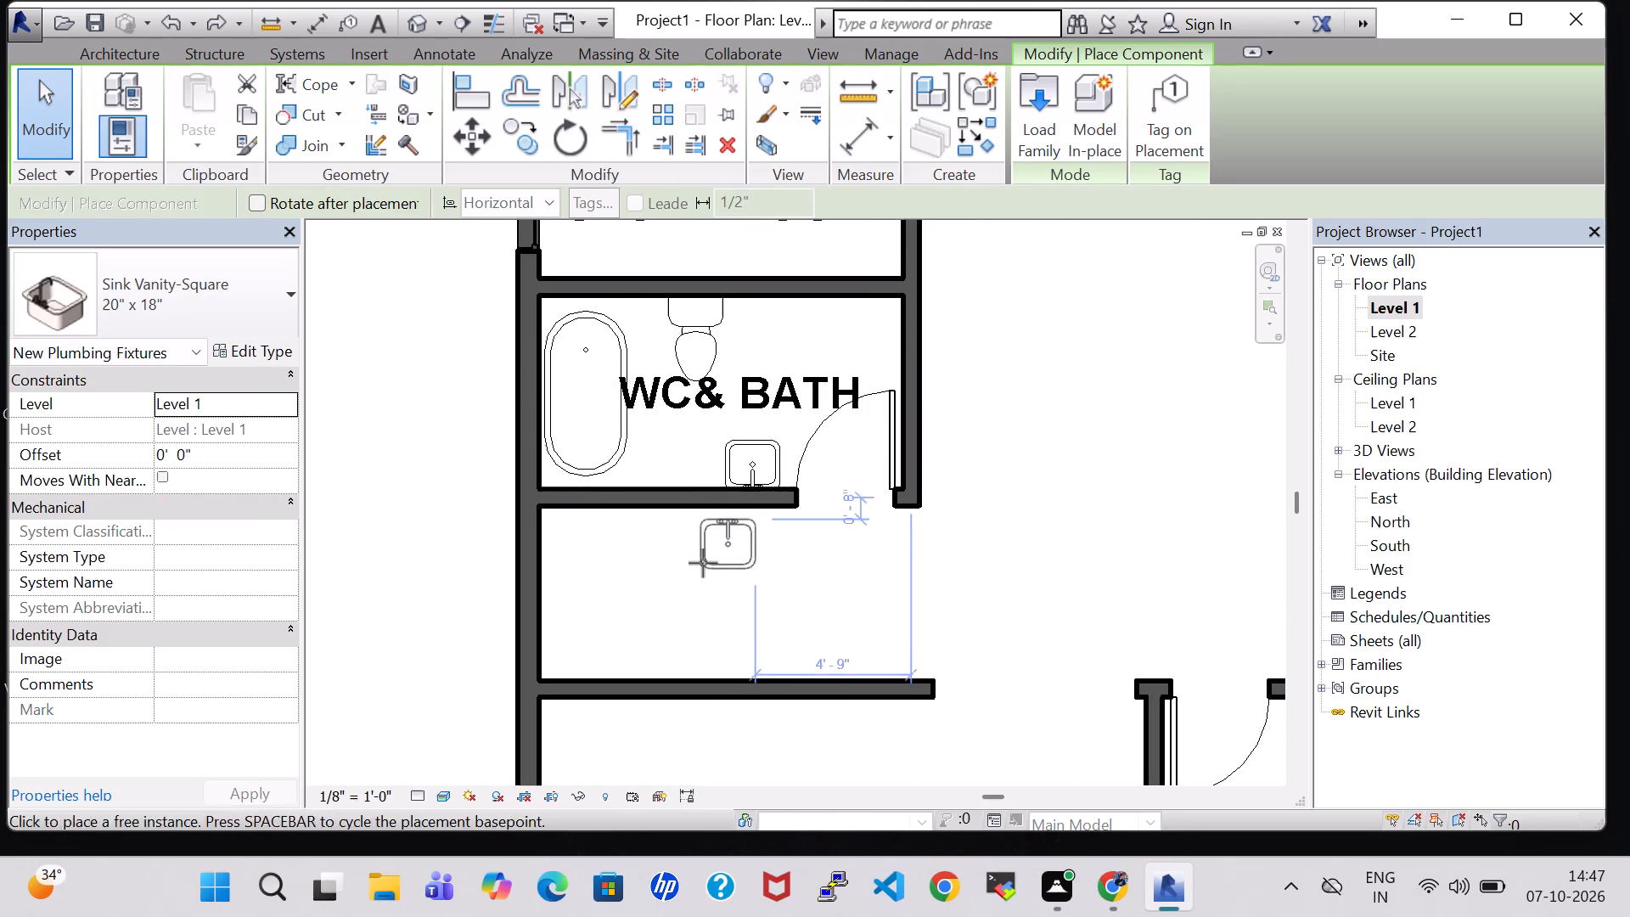
key("space")
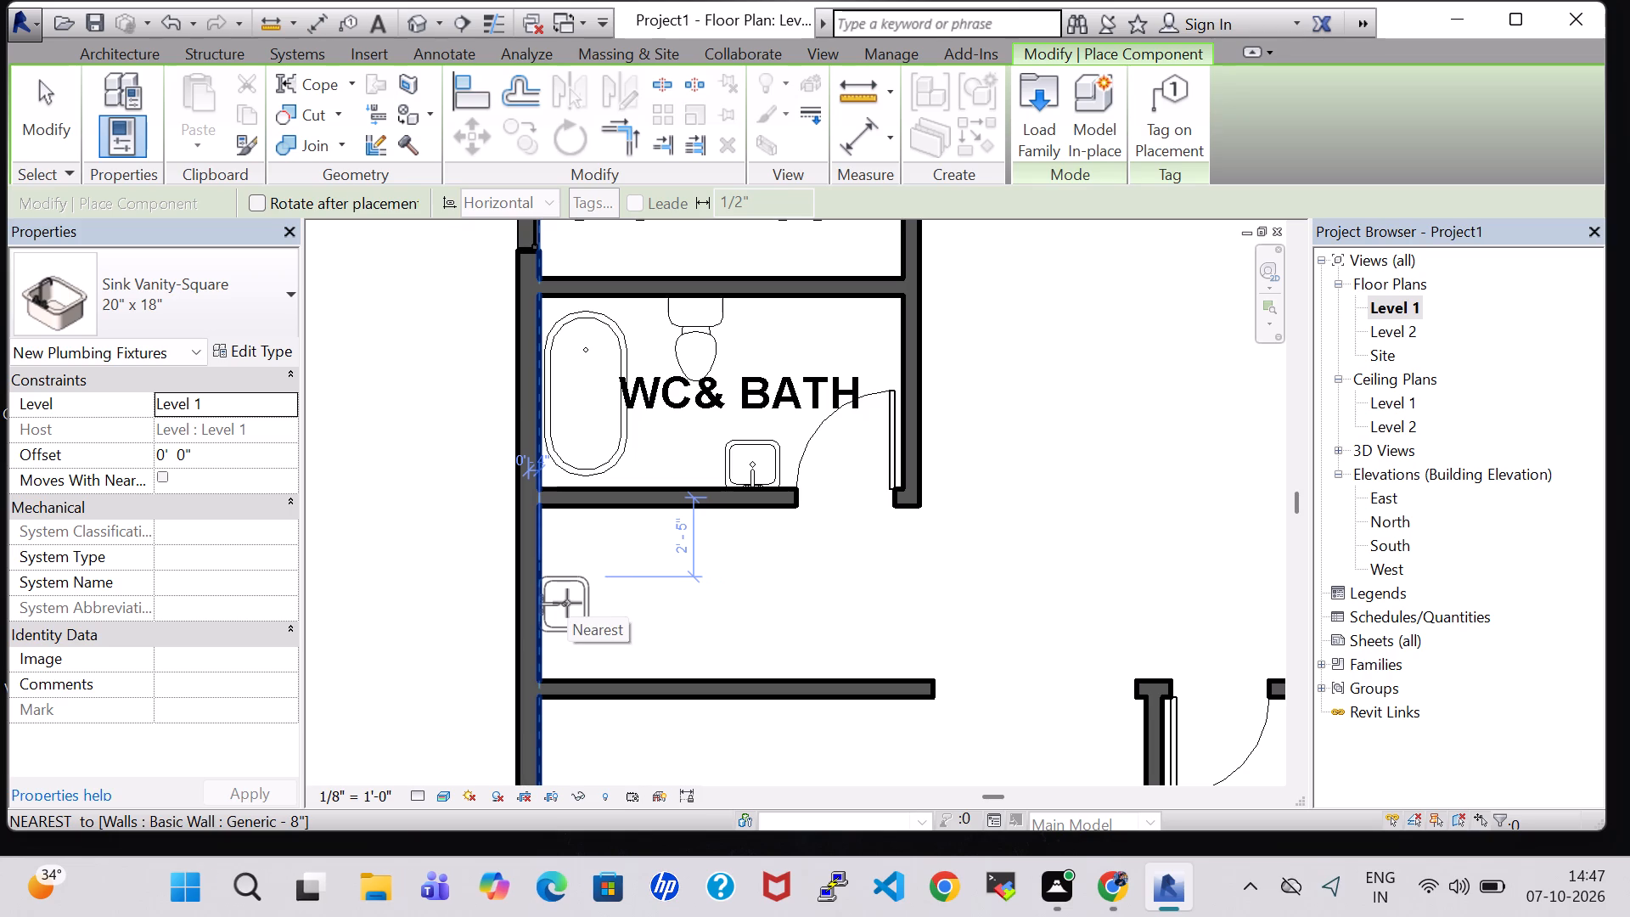
left_click(567, 603)
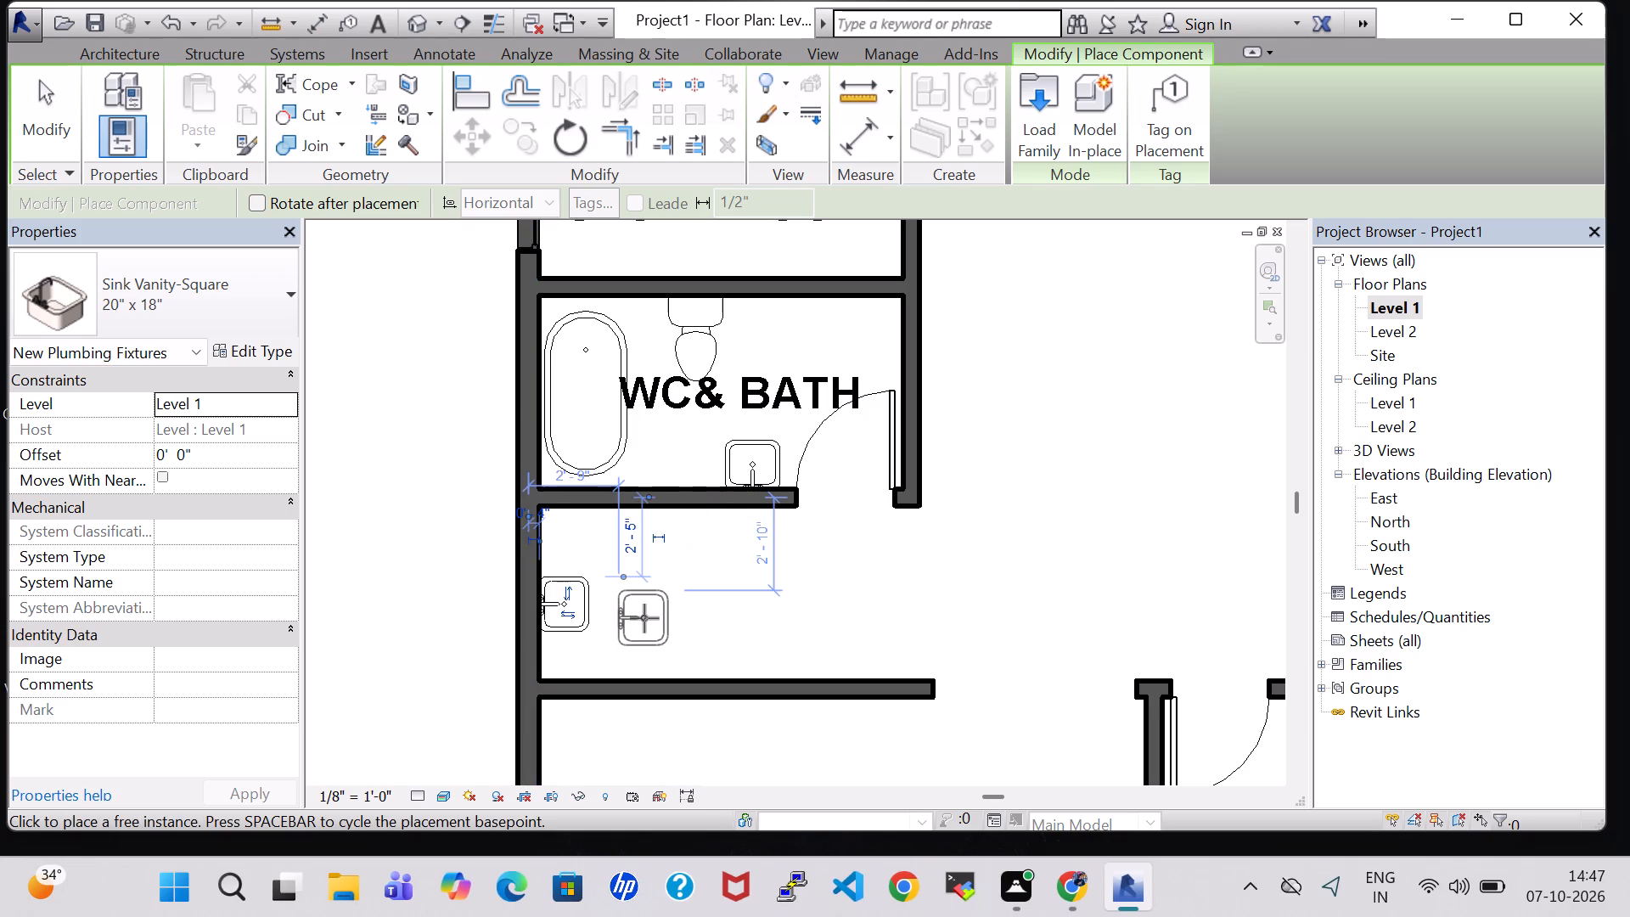
key("Escape")
key("Escape")
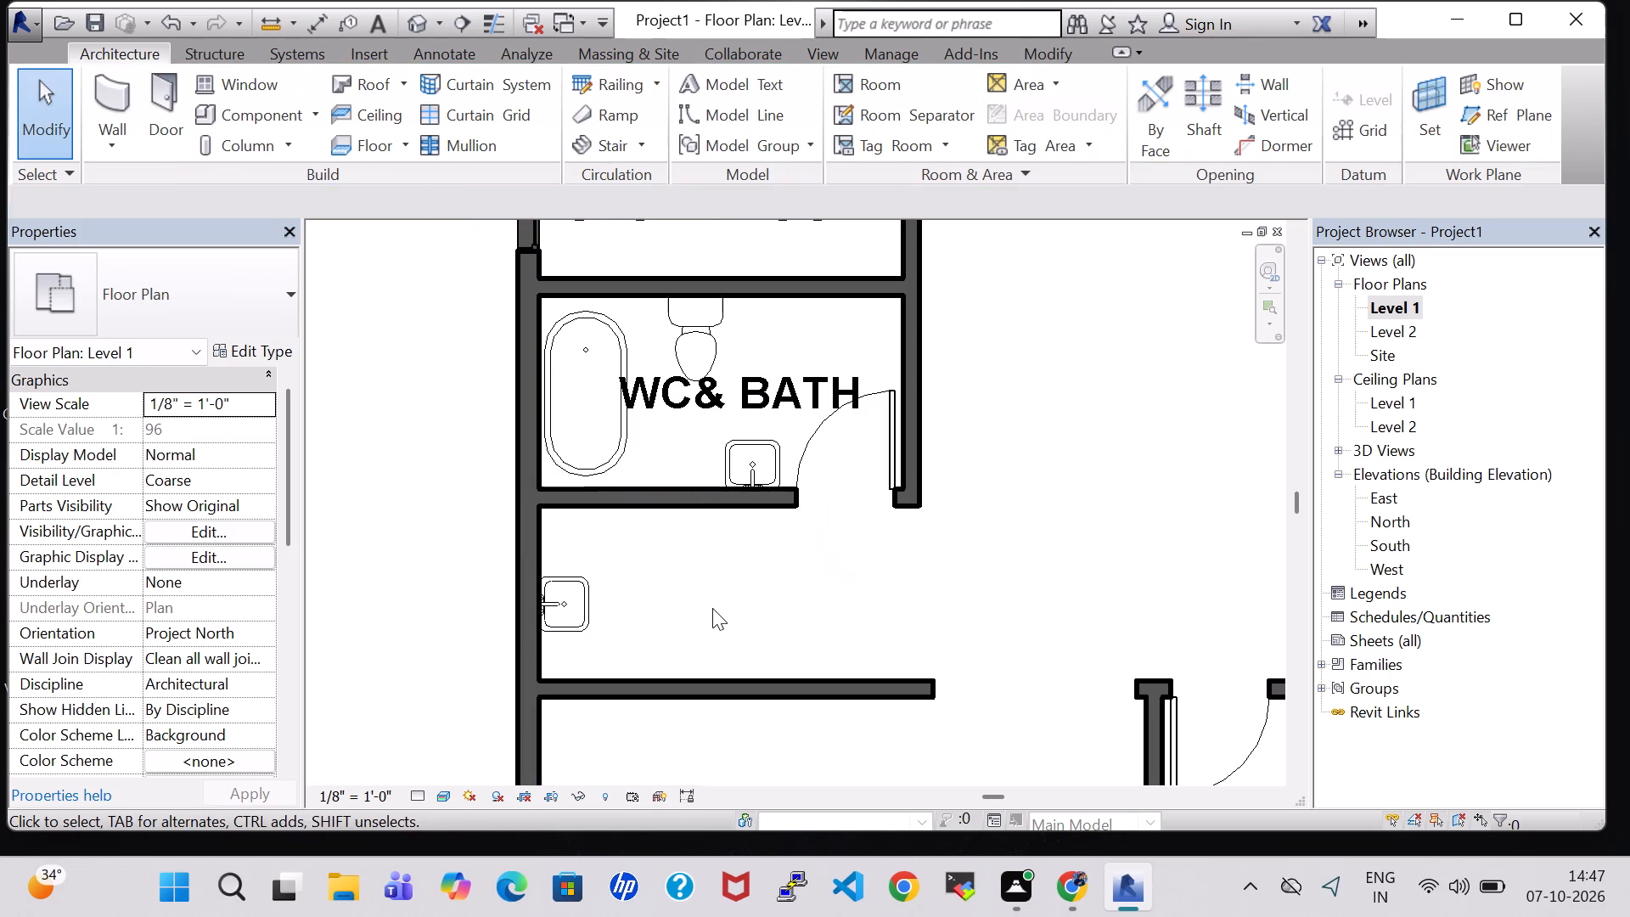
Browse the Structural Framing and Wood folders of the US Imperial family library for a component to load.
key("Escape")
scroll(712, 608, "down", 9)
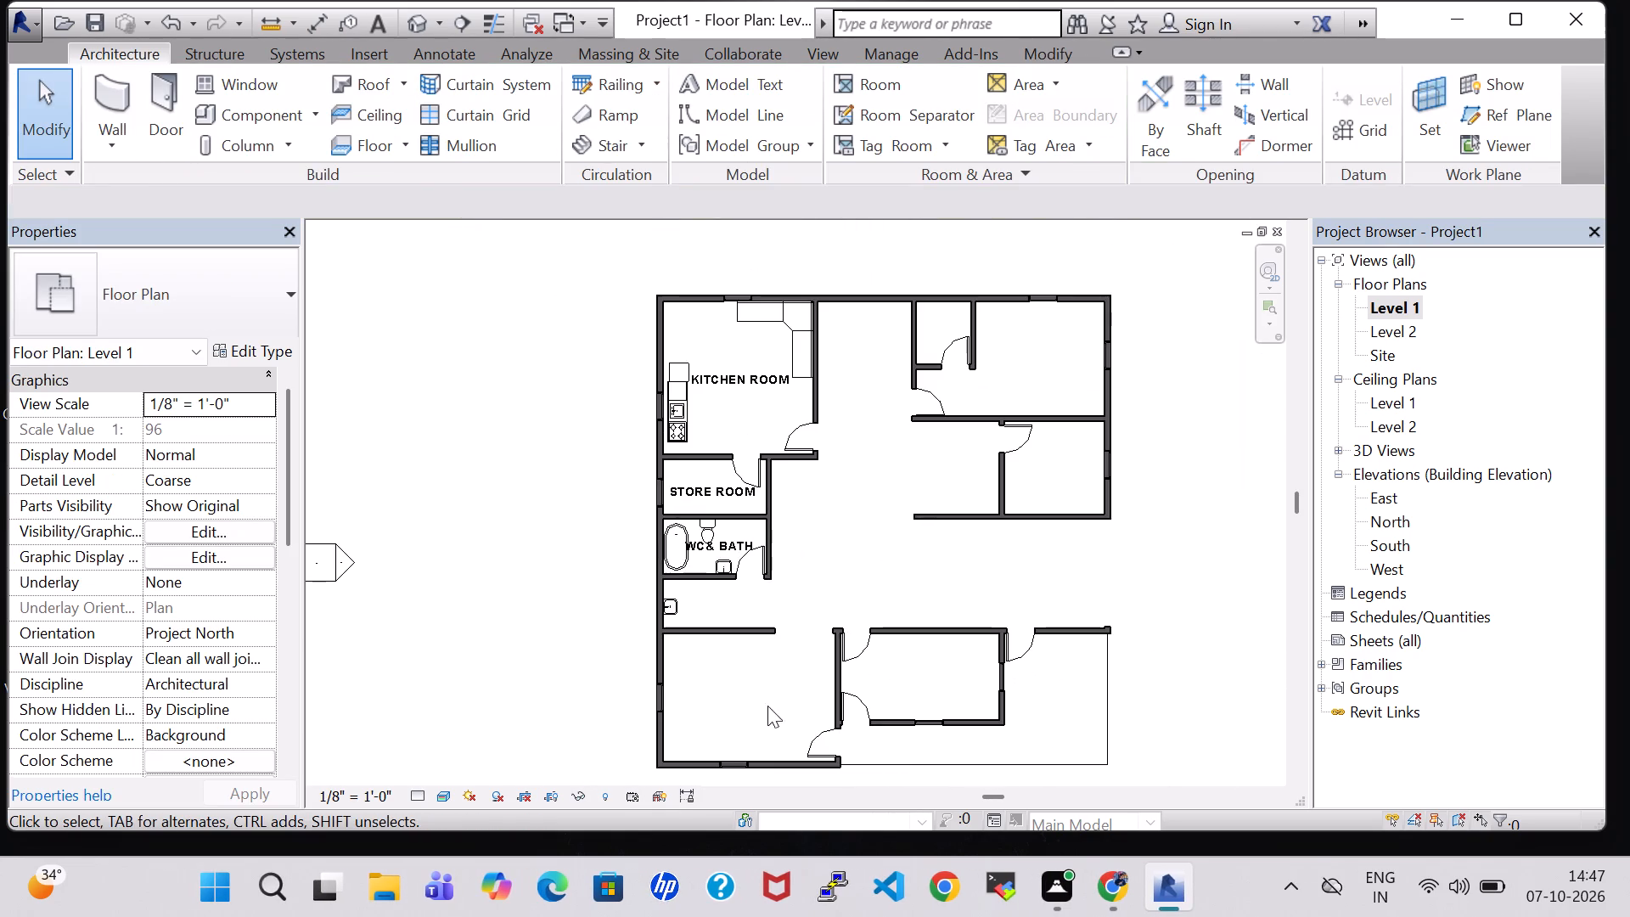
middle_click_drag(767, 706, 762, 504)
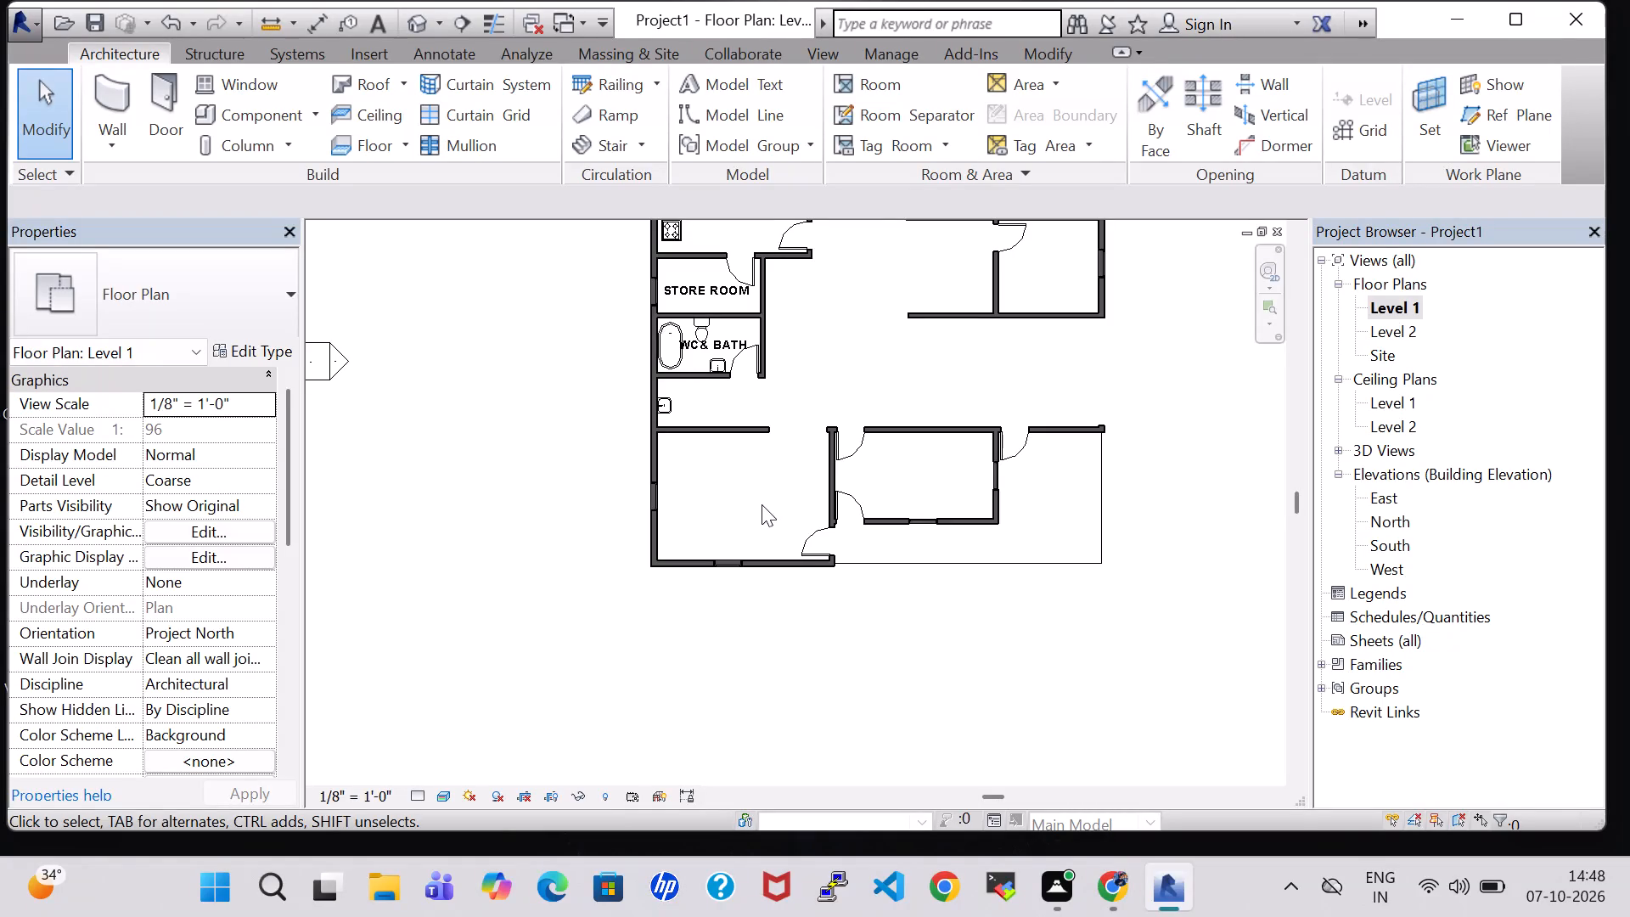
scroll(762, 504, "down", 1)
scroll(762, 504, "up", 3)
middle_click_drag(845, 301, 846, 421)
scroll(846, 421, "up", 1)
left_click(288, 107)
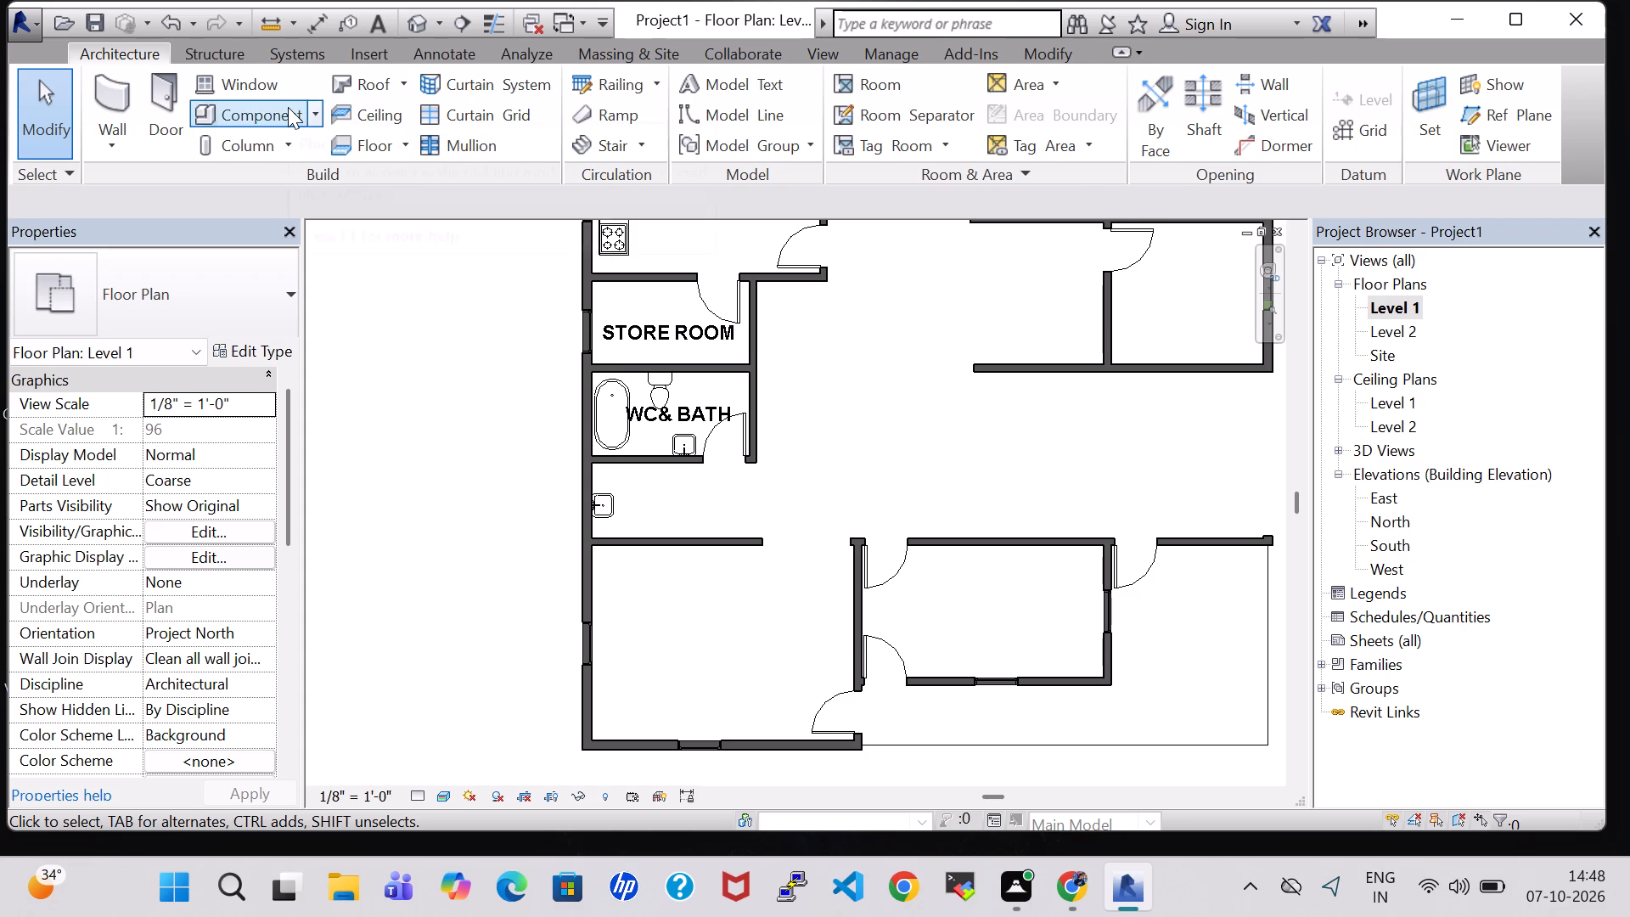
left_click(1033, 109)
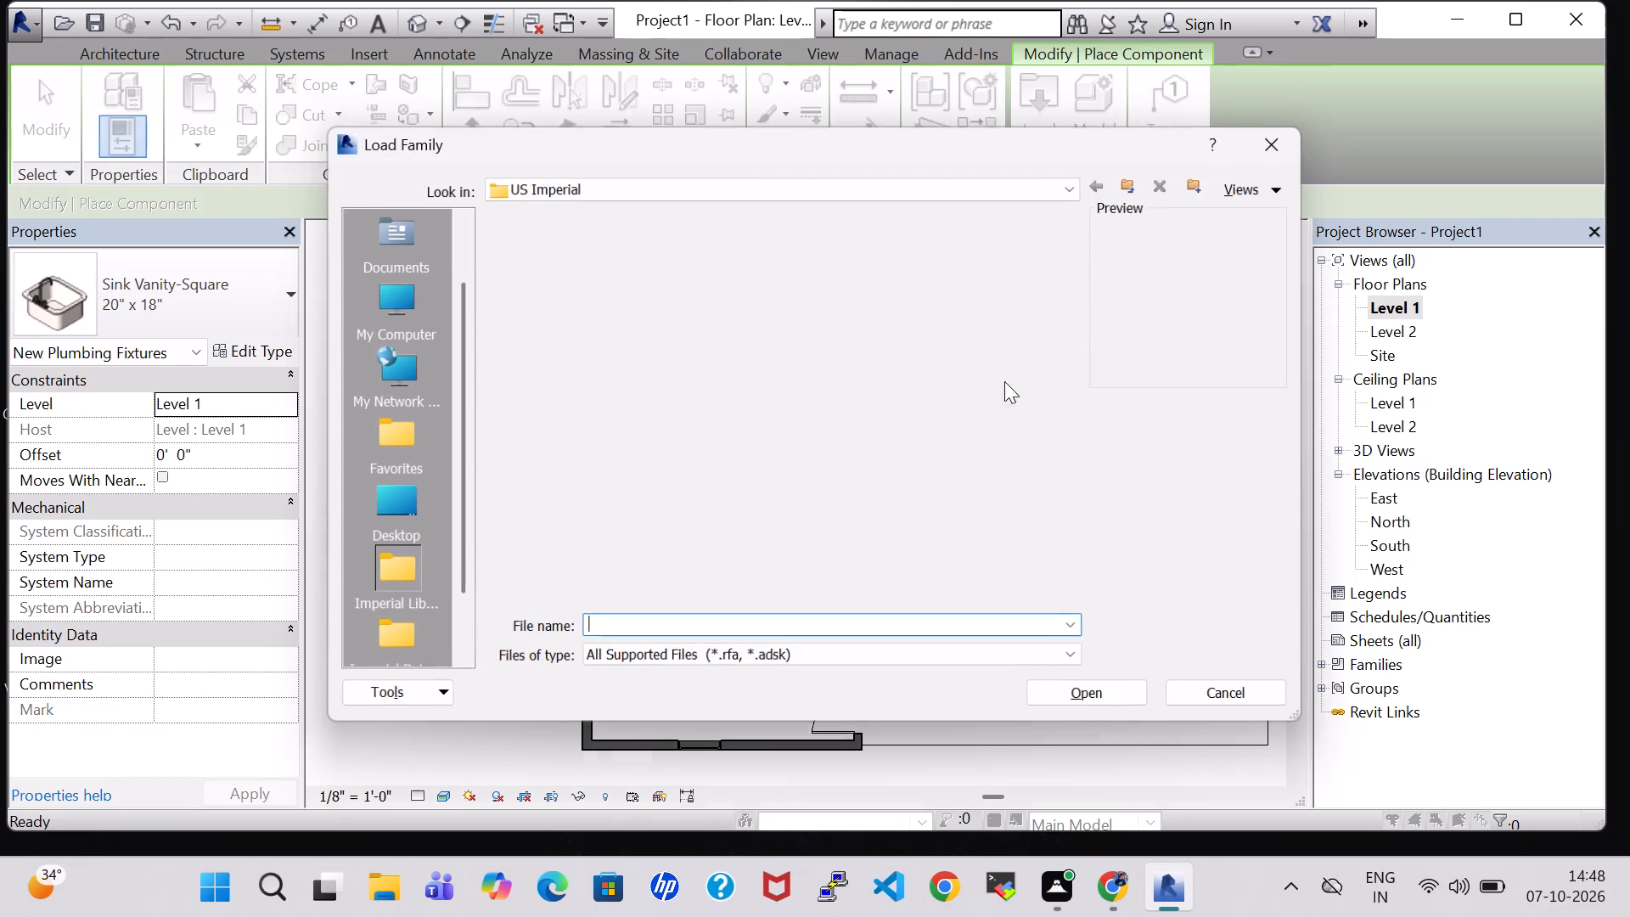
scroll(875, 436, "down", 3)
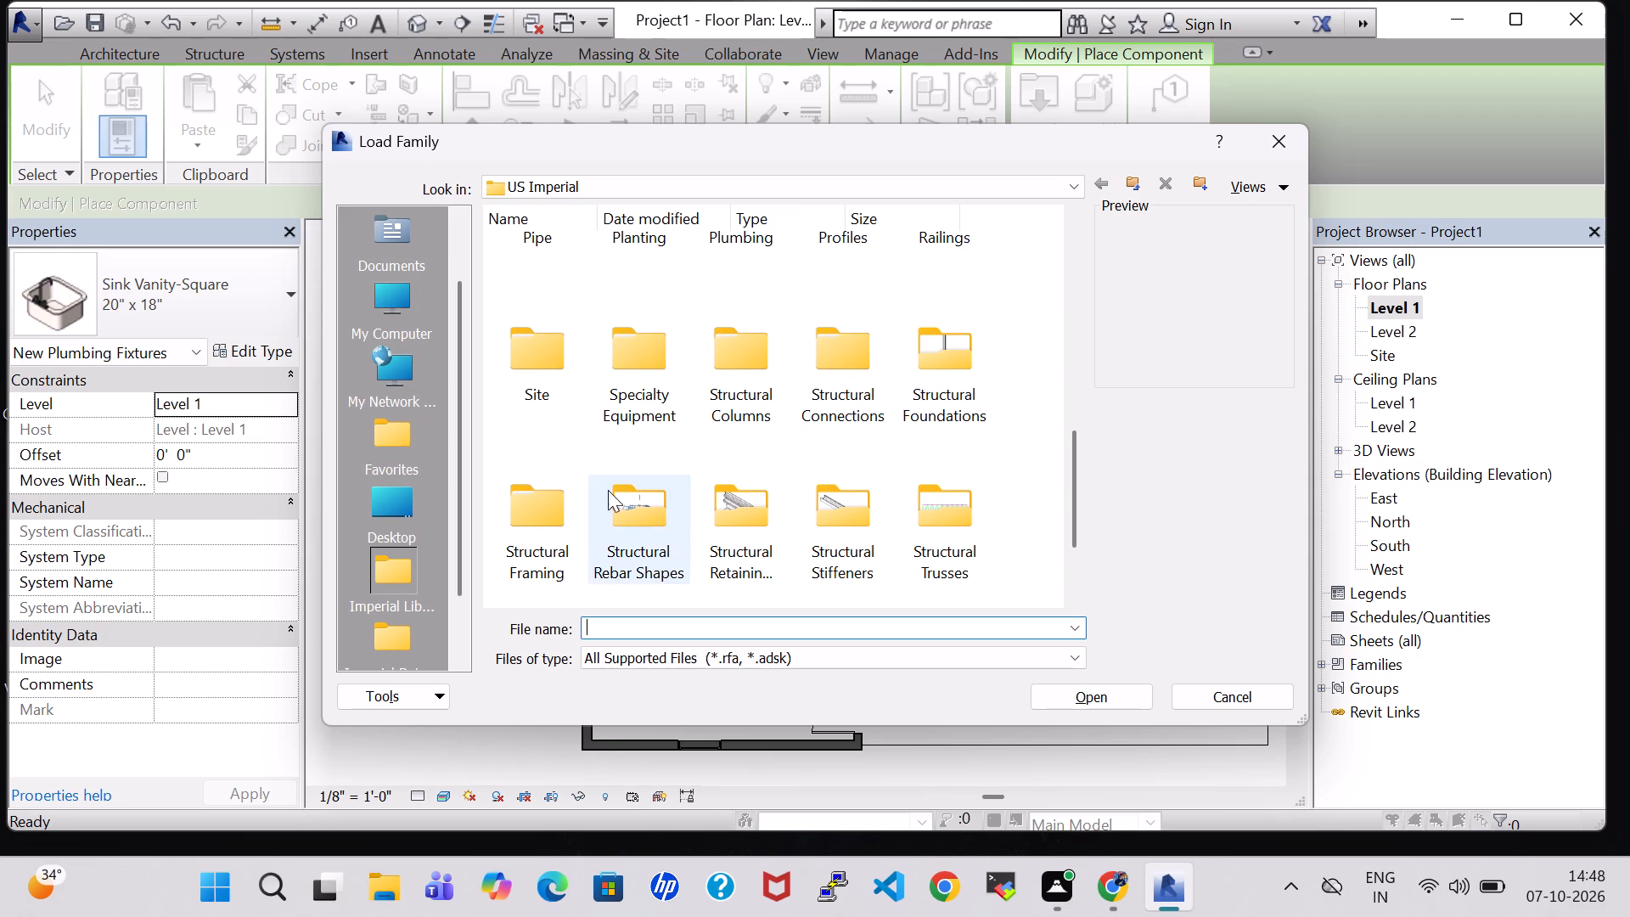
double_click(549, 526)
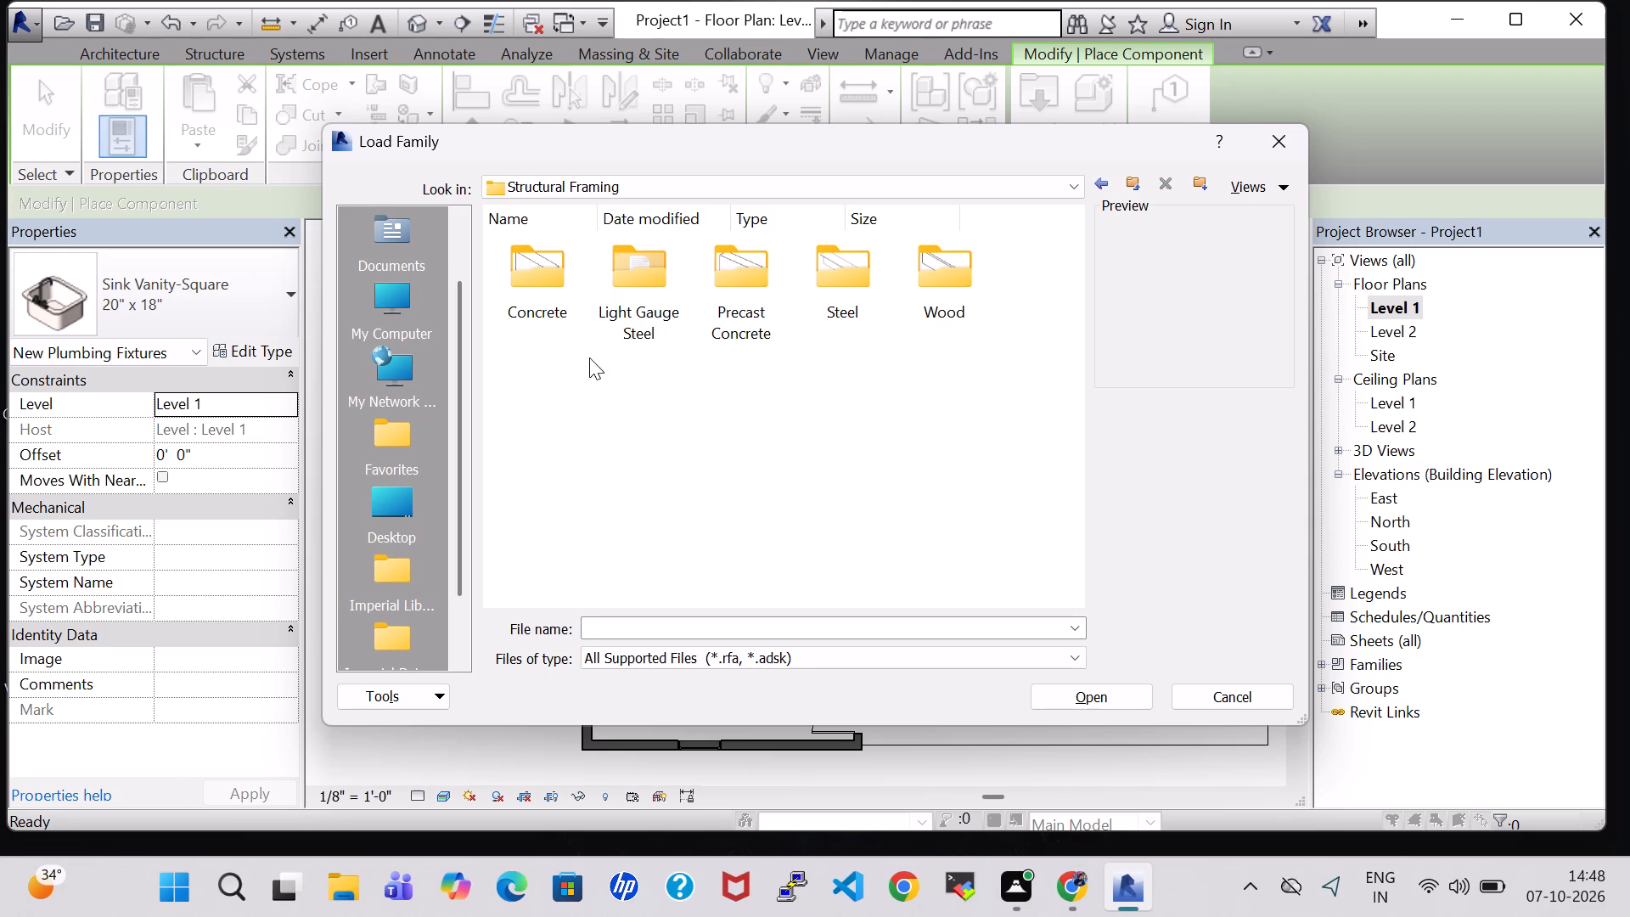
double_click(944, 294)
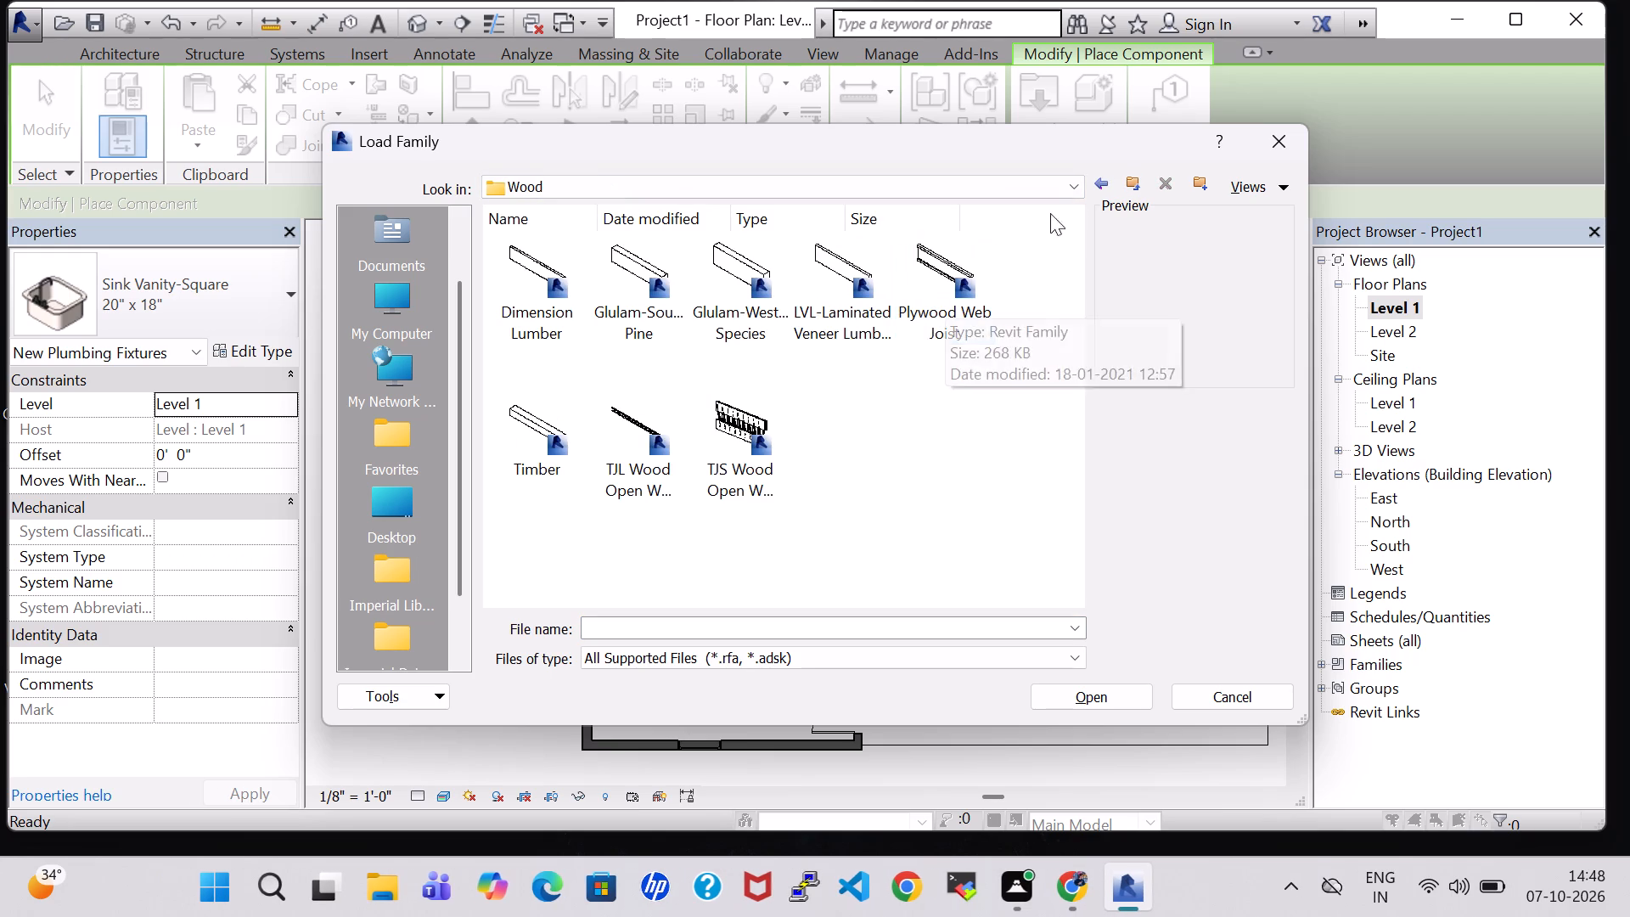
left_click(1099, 179)
left_click(1099, 179)
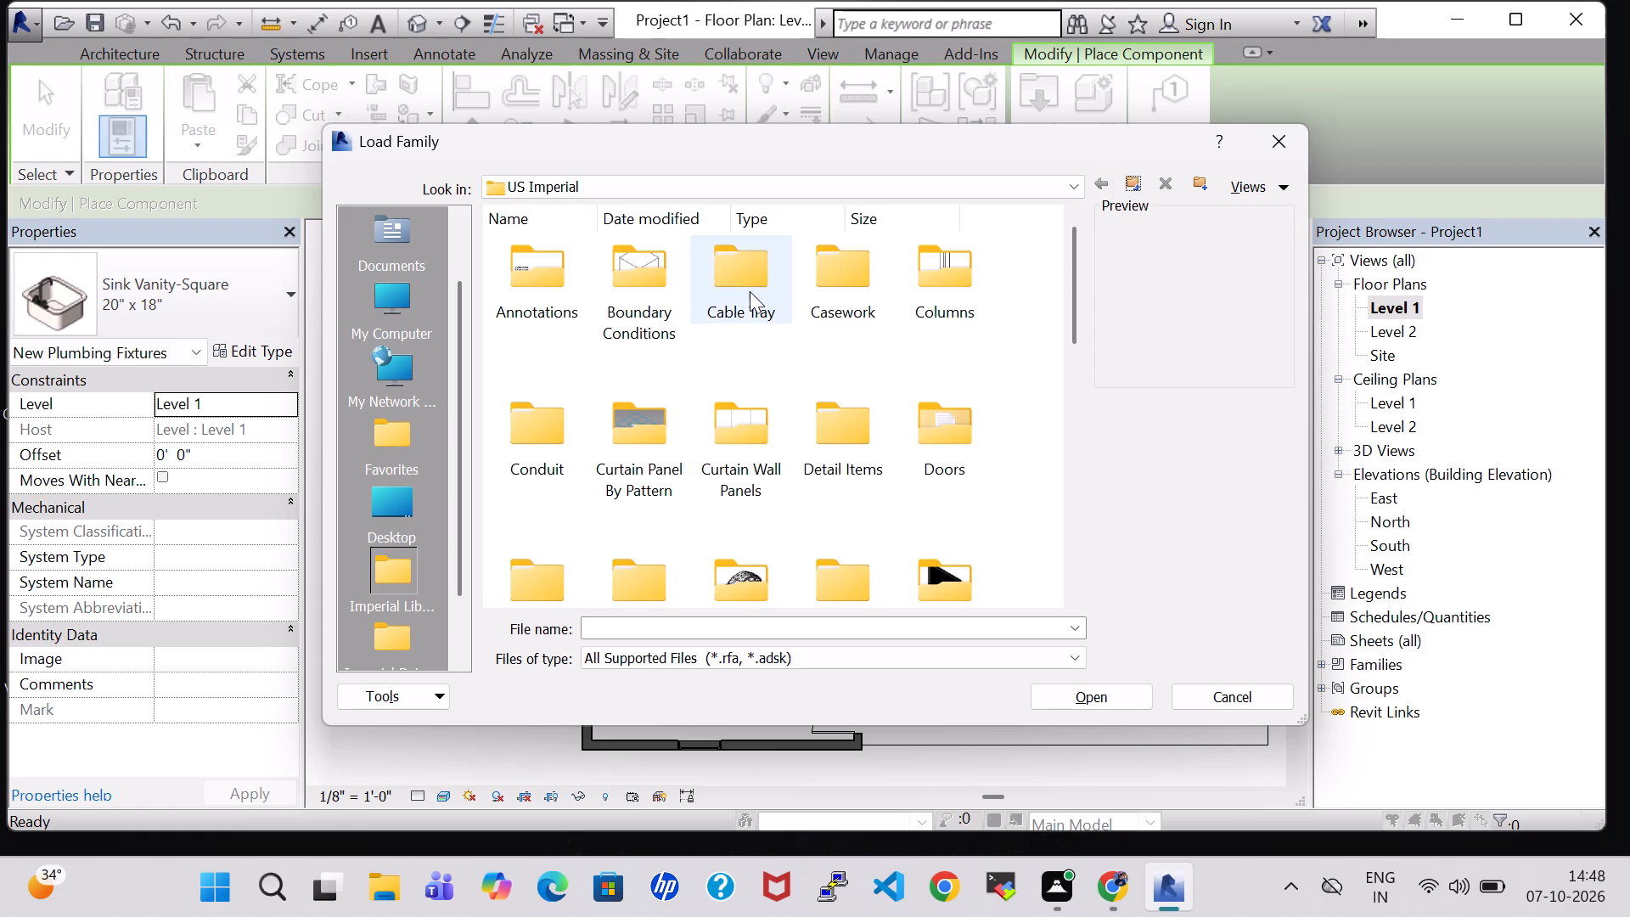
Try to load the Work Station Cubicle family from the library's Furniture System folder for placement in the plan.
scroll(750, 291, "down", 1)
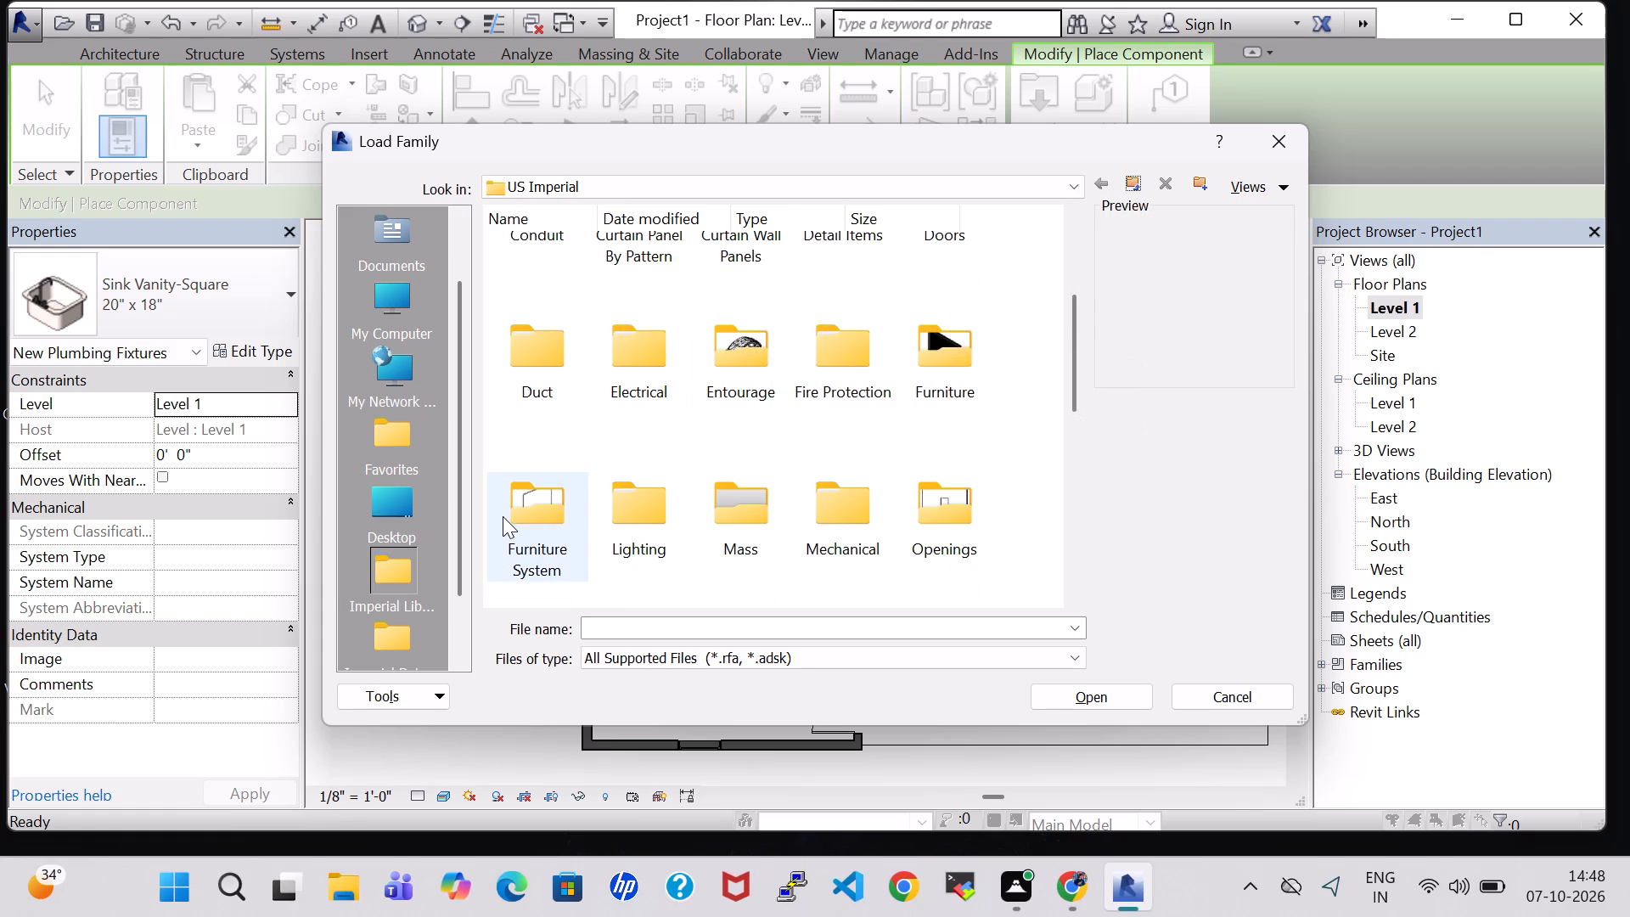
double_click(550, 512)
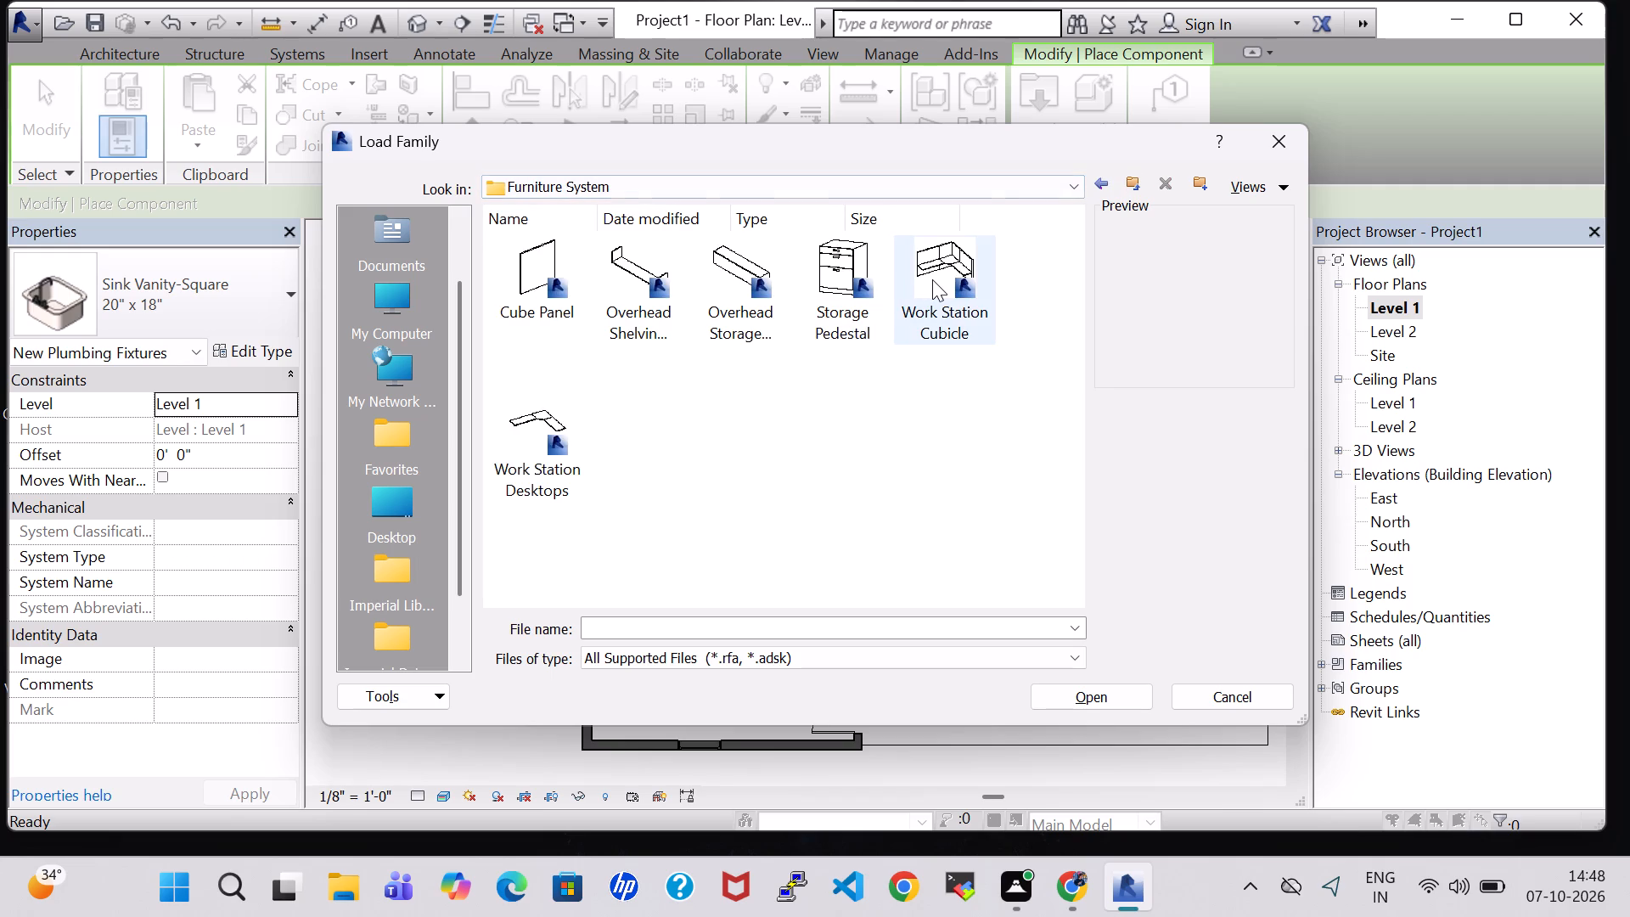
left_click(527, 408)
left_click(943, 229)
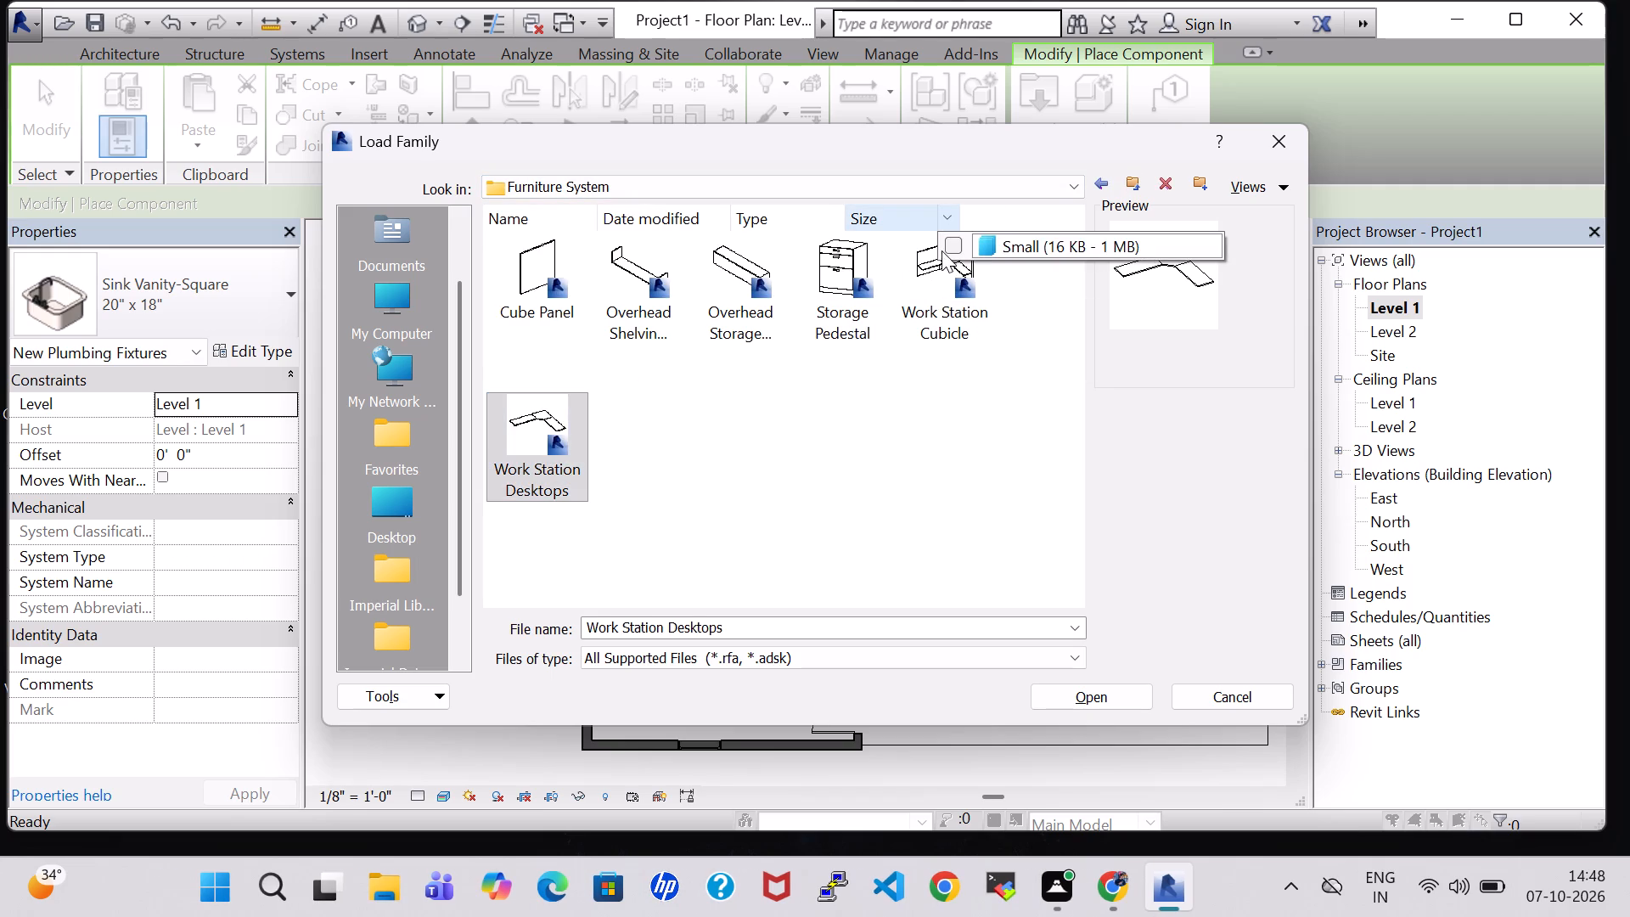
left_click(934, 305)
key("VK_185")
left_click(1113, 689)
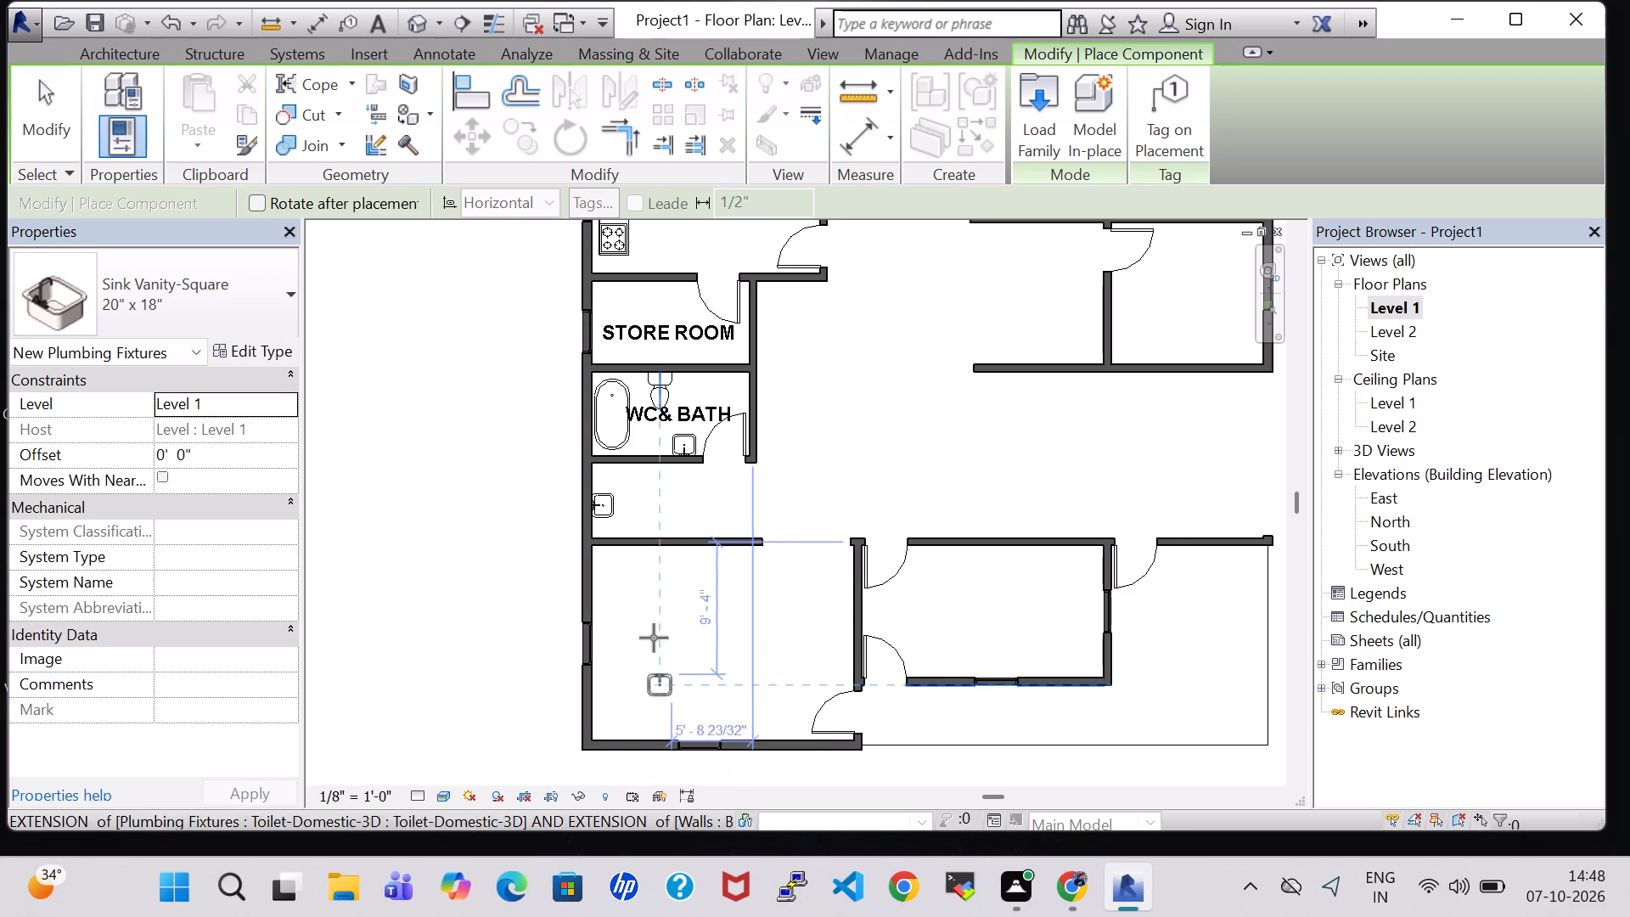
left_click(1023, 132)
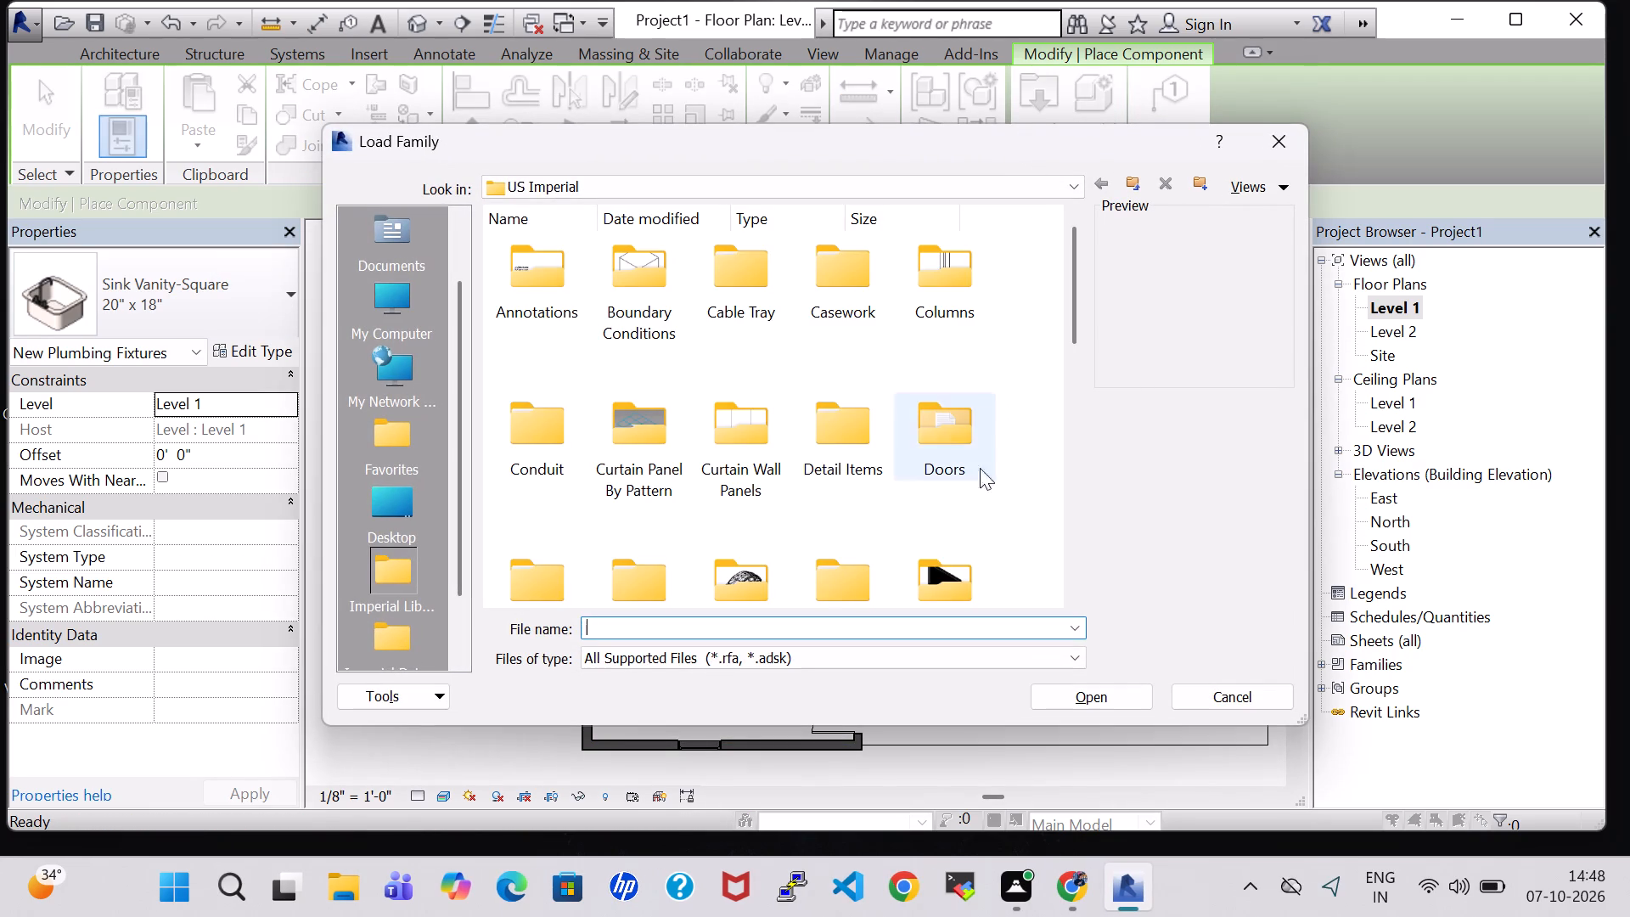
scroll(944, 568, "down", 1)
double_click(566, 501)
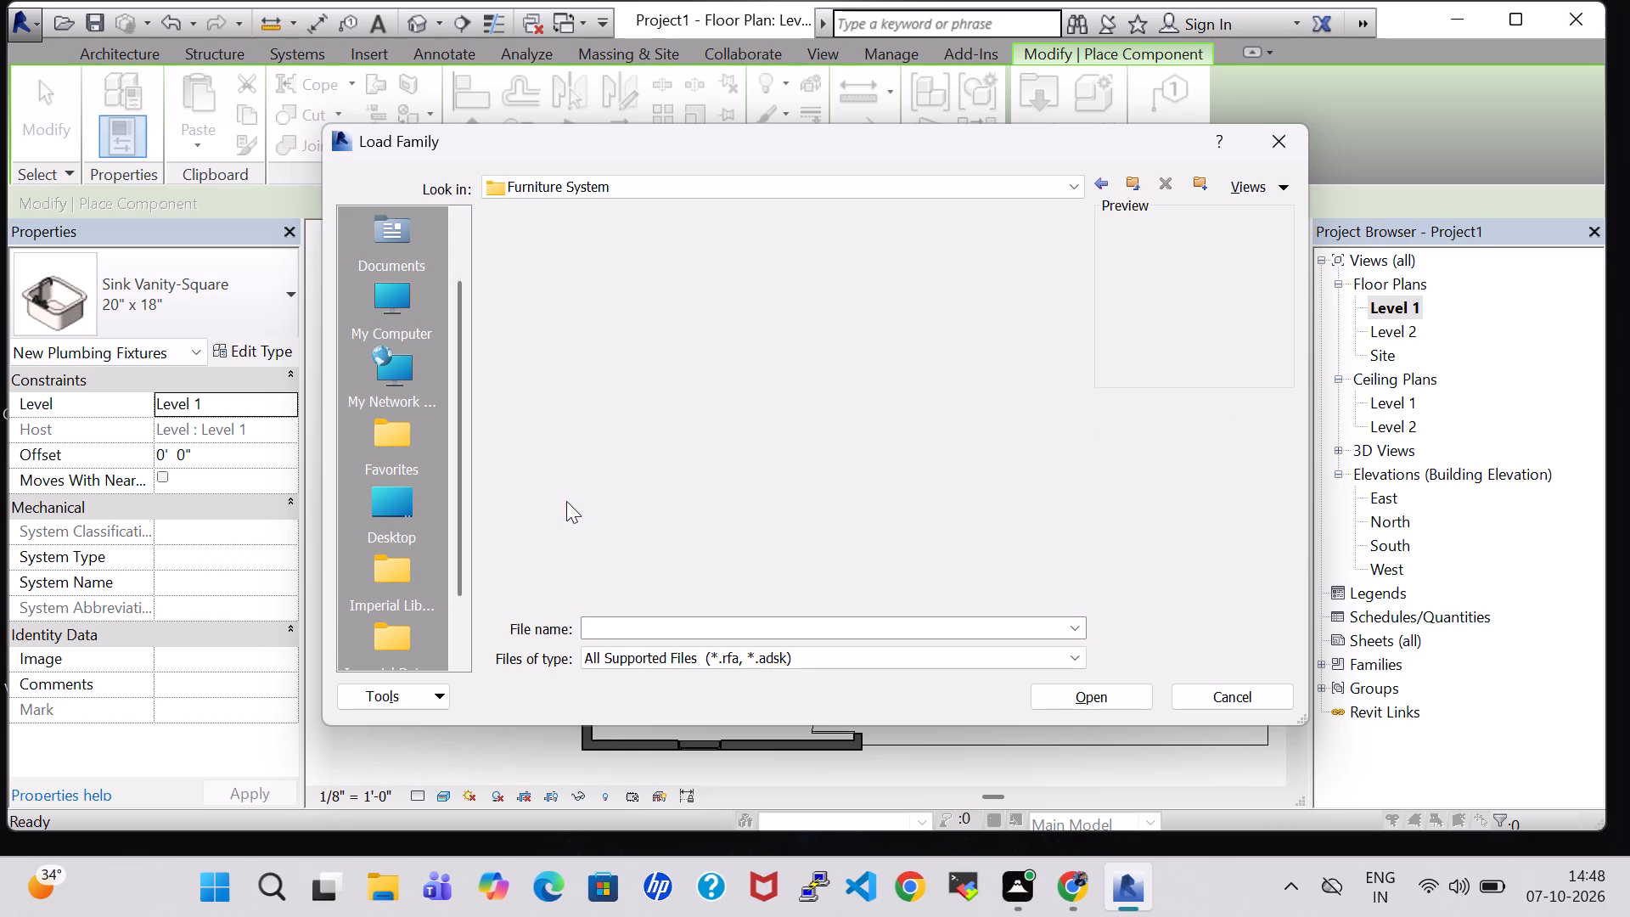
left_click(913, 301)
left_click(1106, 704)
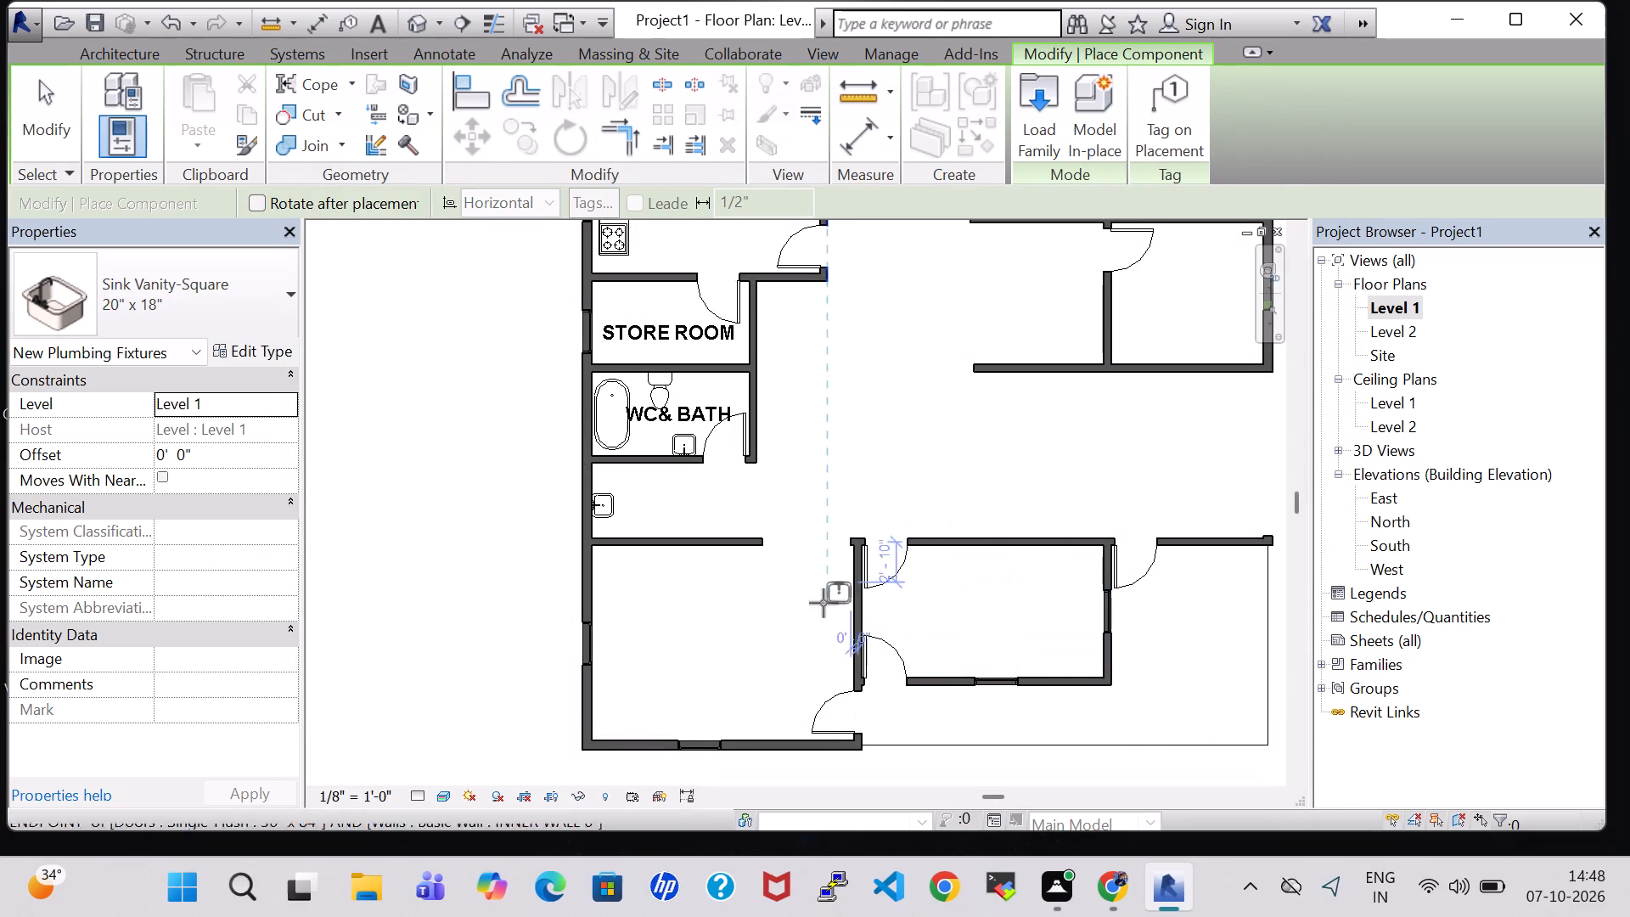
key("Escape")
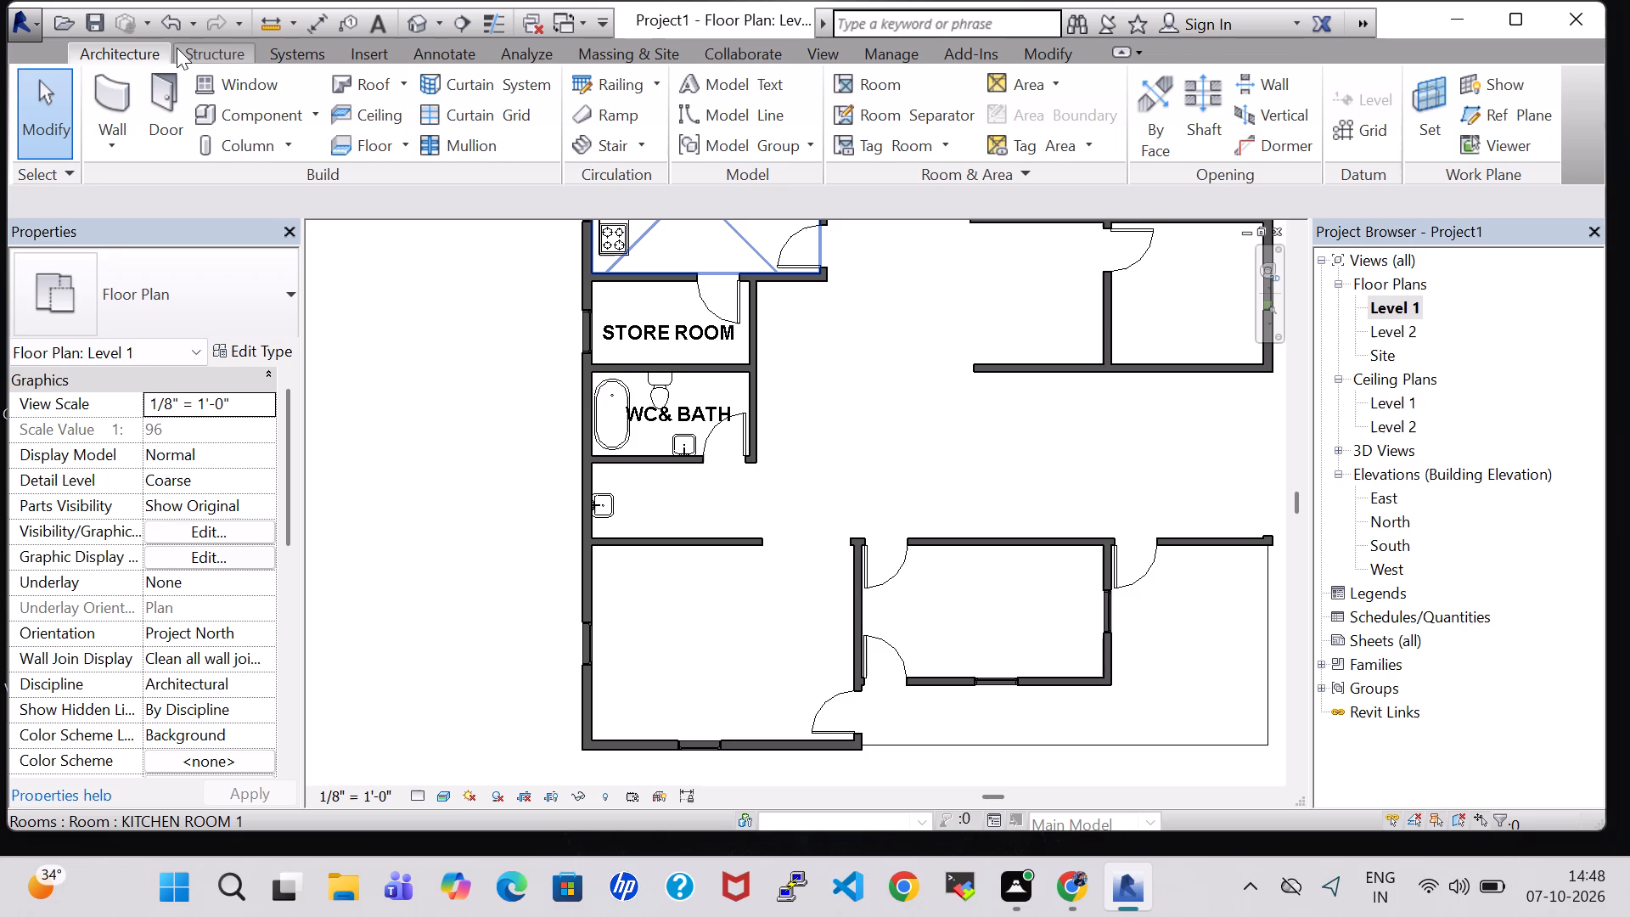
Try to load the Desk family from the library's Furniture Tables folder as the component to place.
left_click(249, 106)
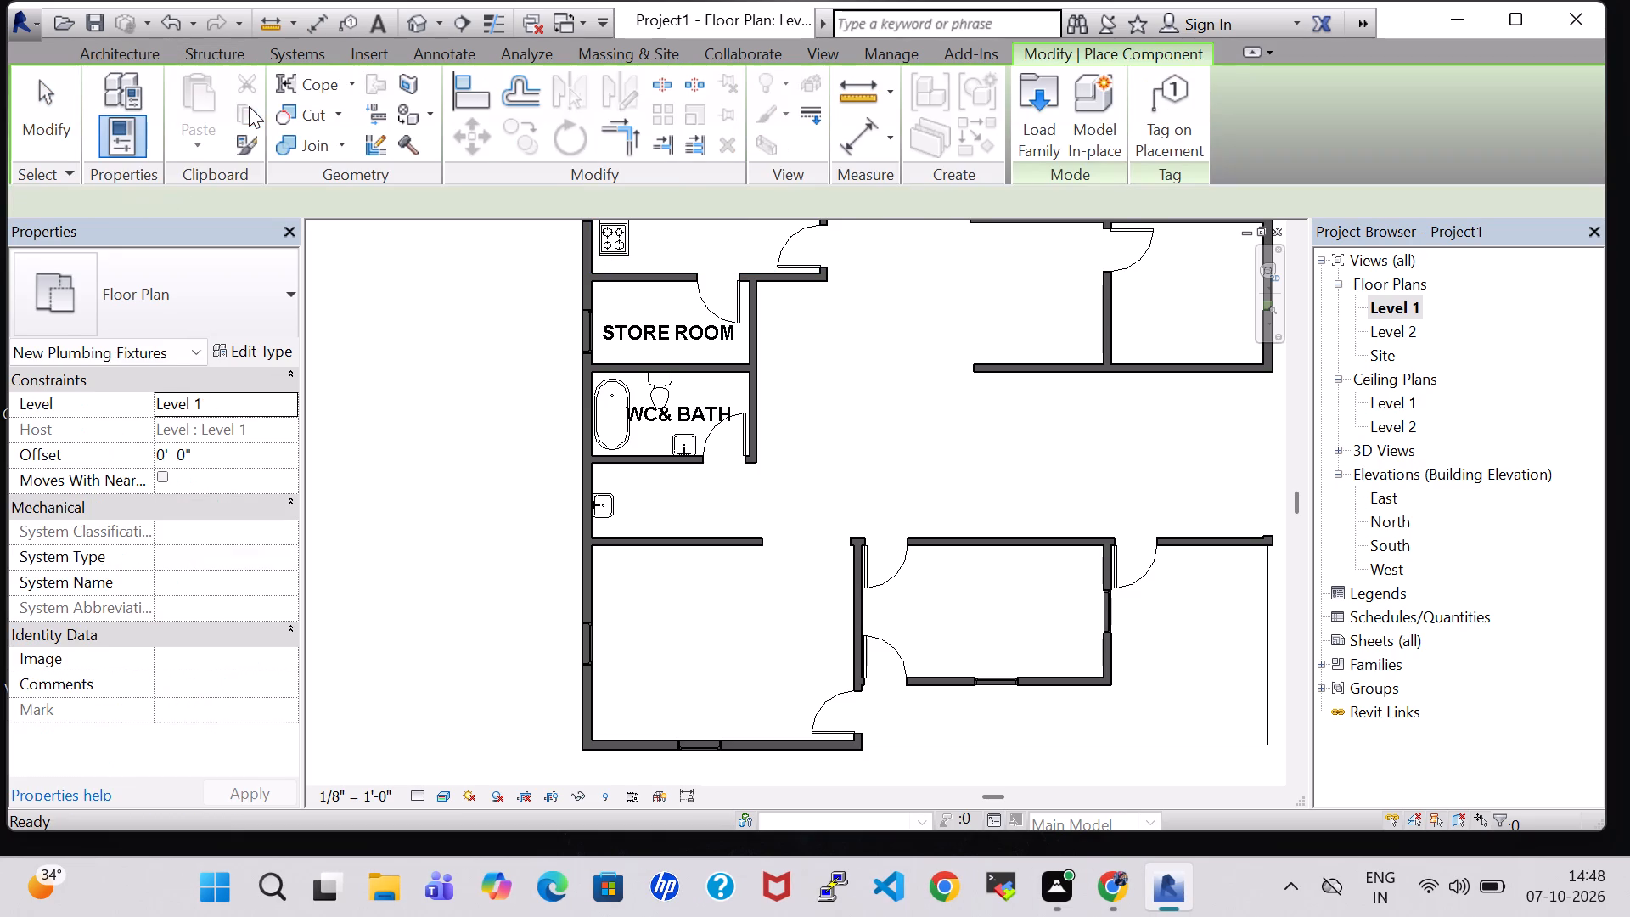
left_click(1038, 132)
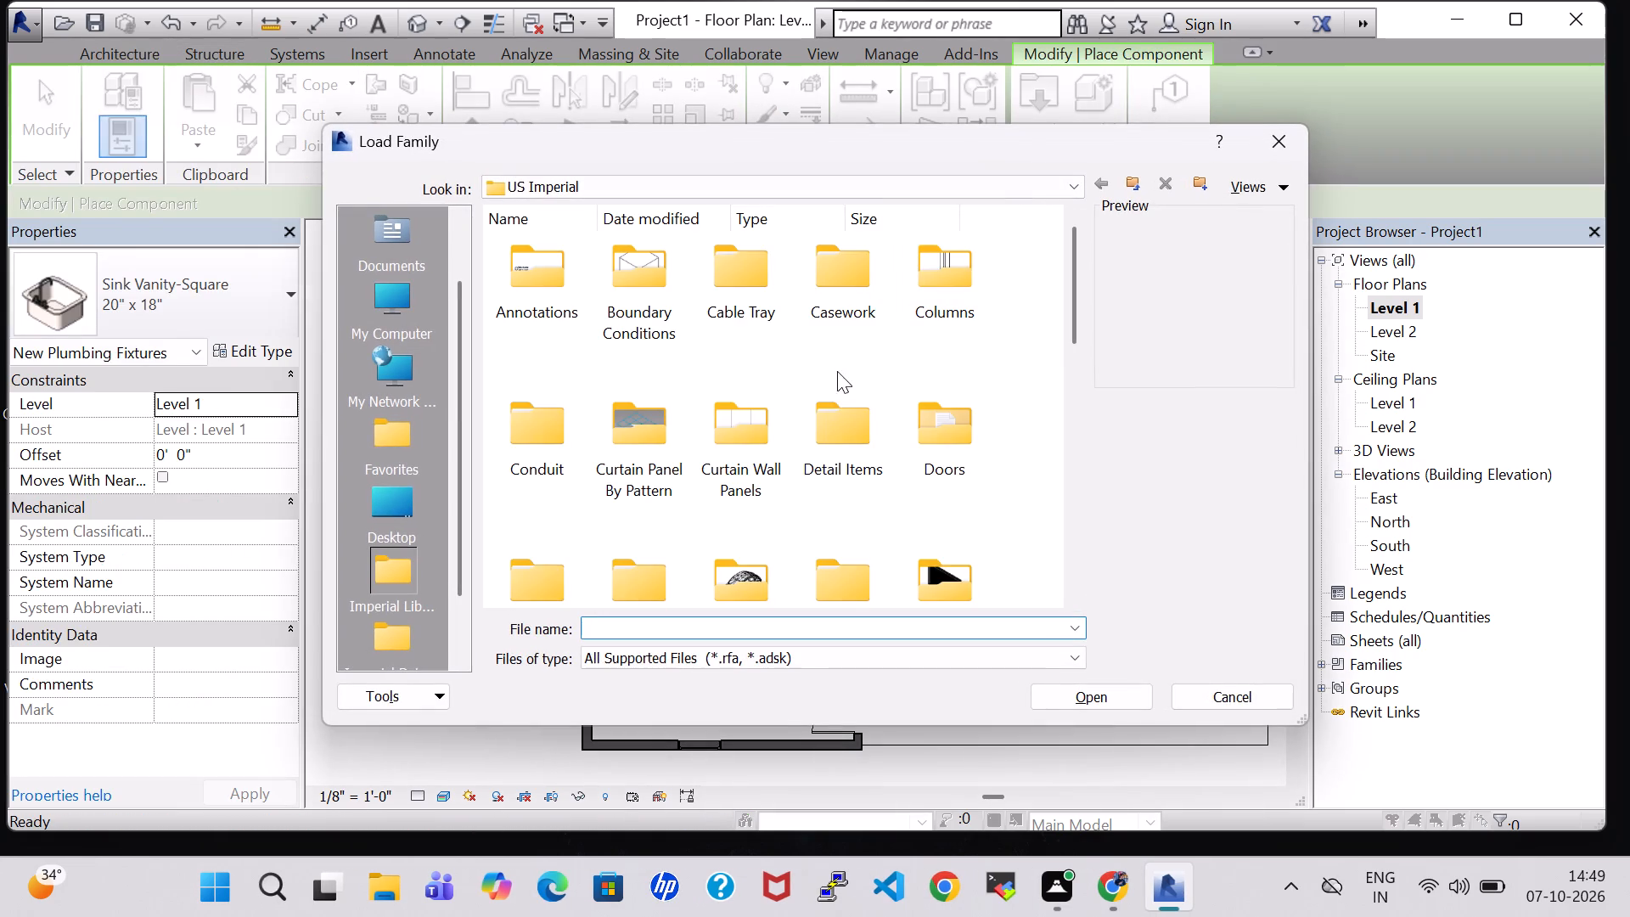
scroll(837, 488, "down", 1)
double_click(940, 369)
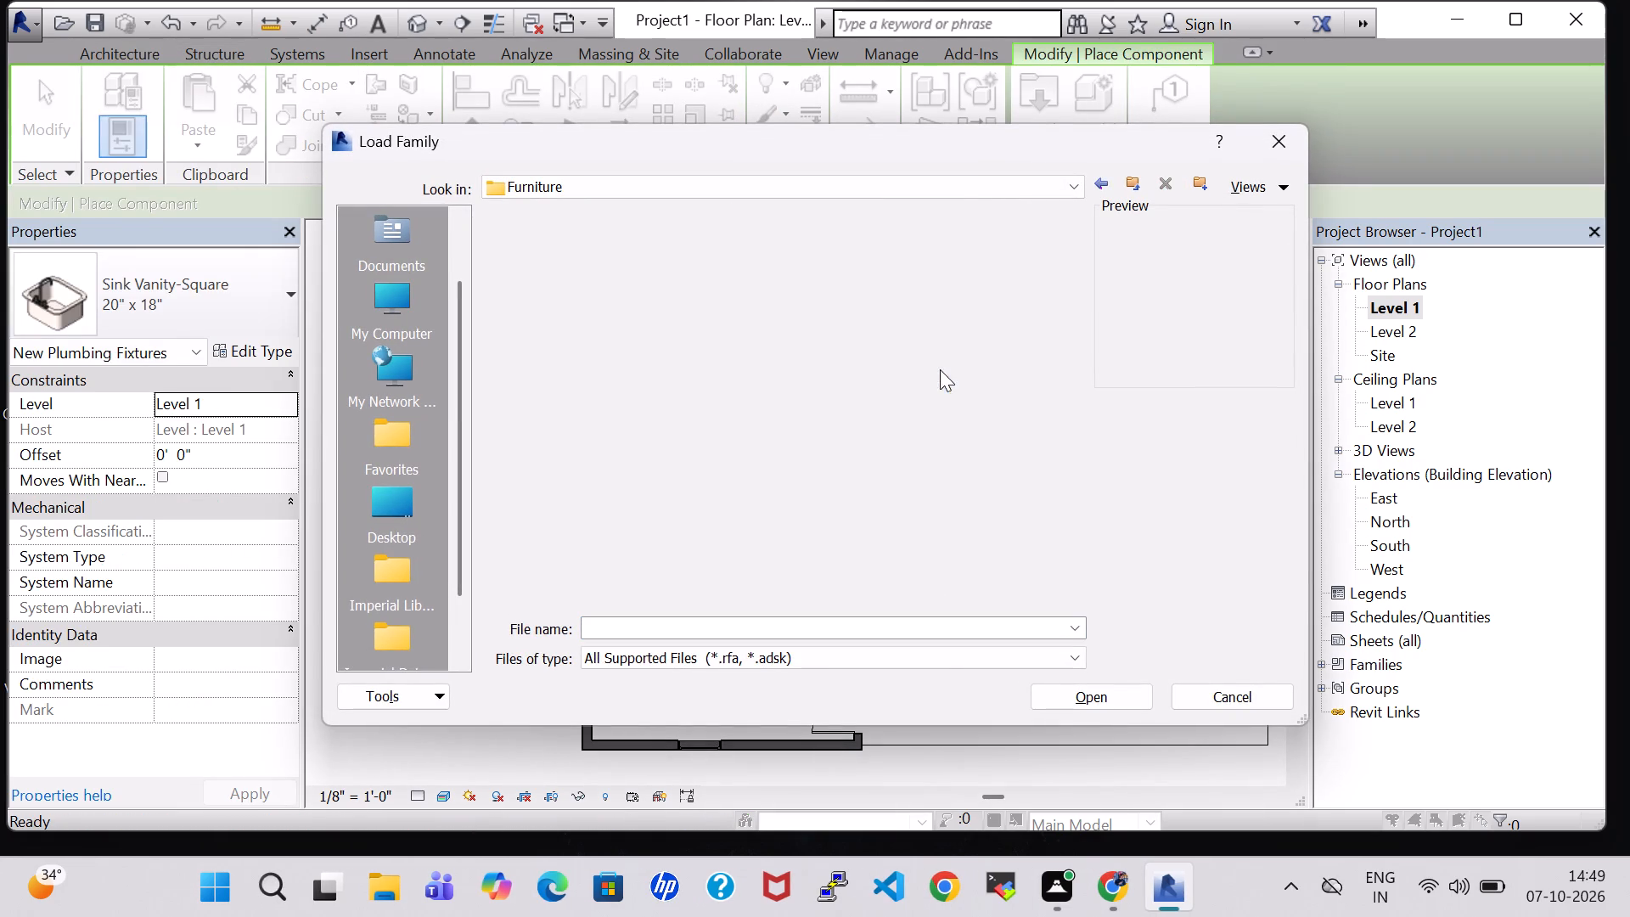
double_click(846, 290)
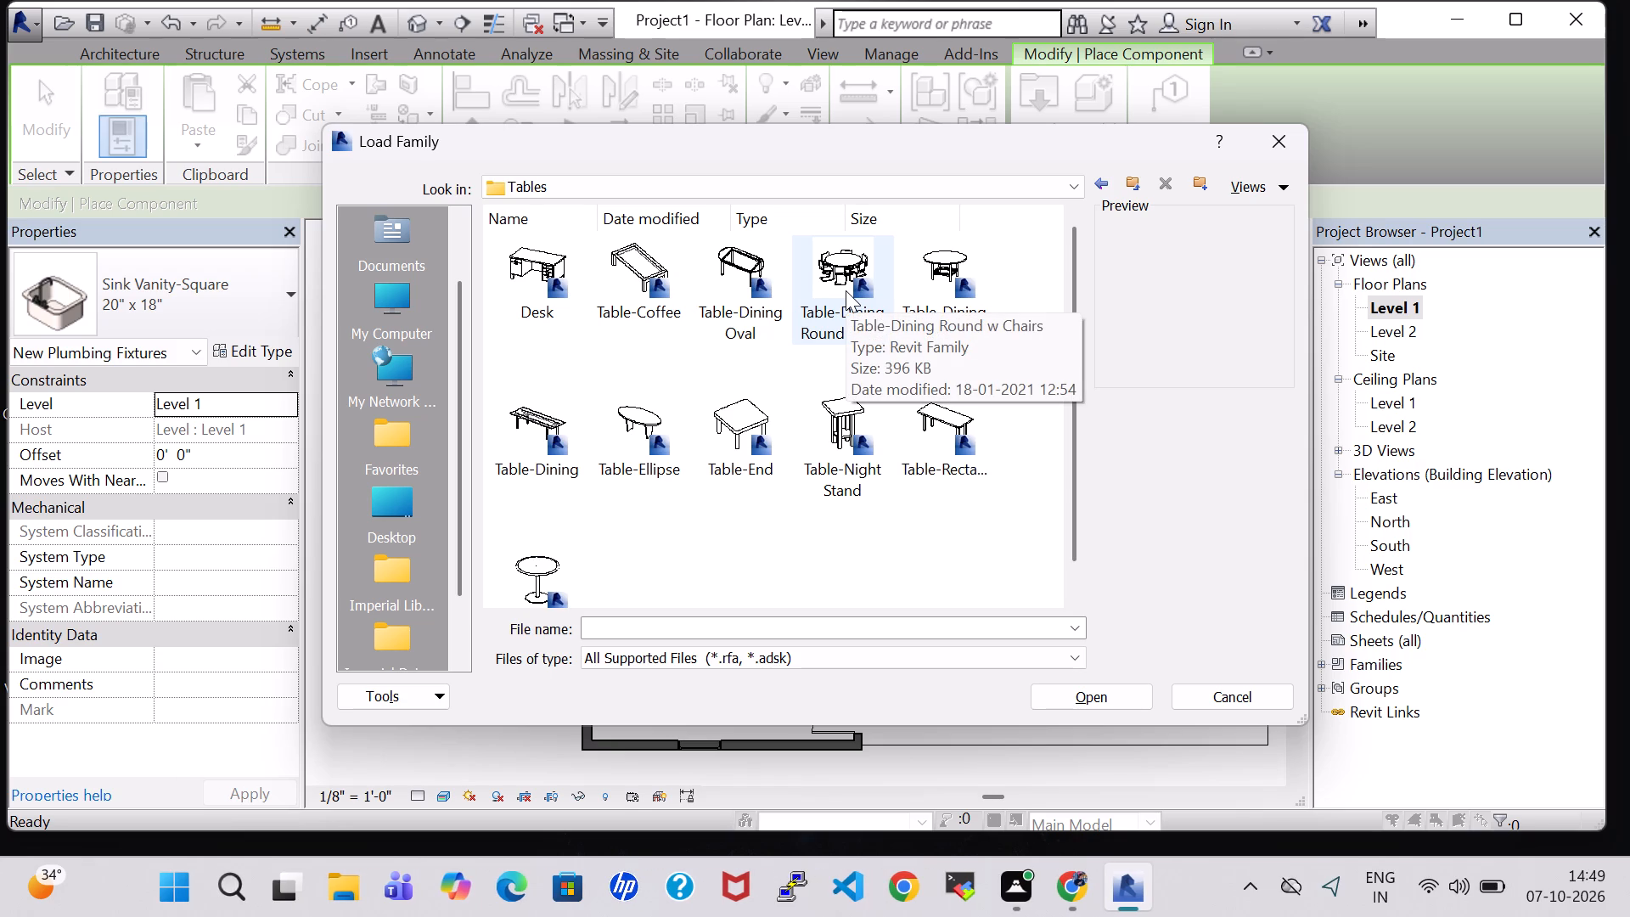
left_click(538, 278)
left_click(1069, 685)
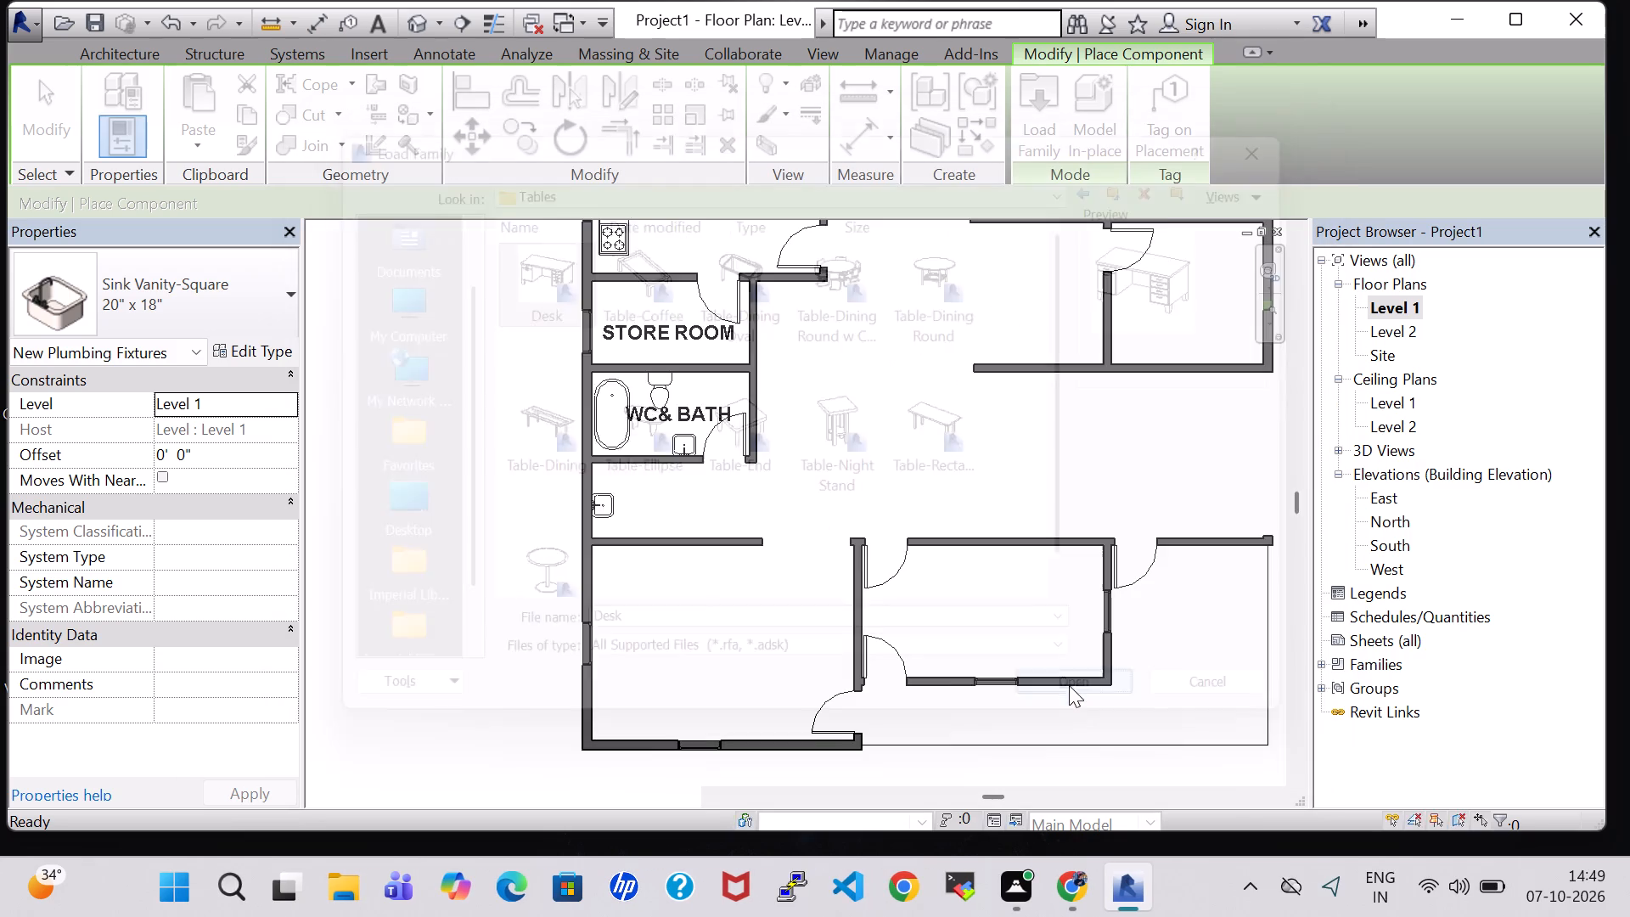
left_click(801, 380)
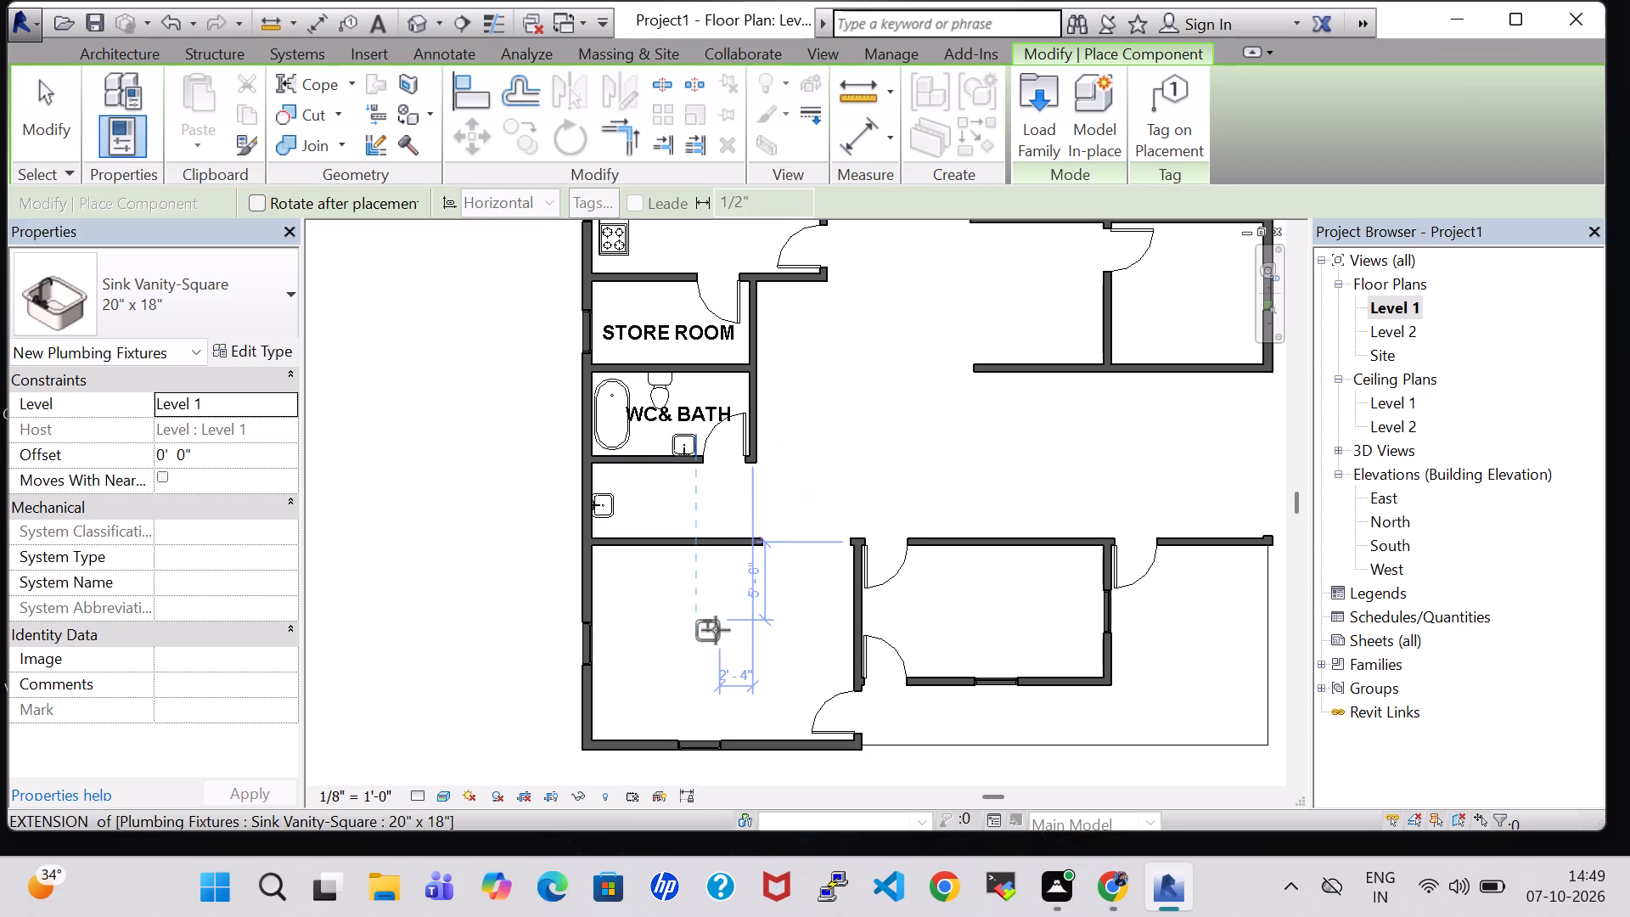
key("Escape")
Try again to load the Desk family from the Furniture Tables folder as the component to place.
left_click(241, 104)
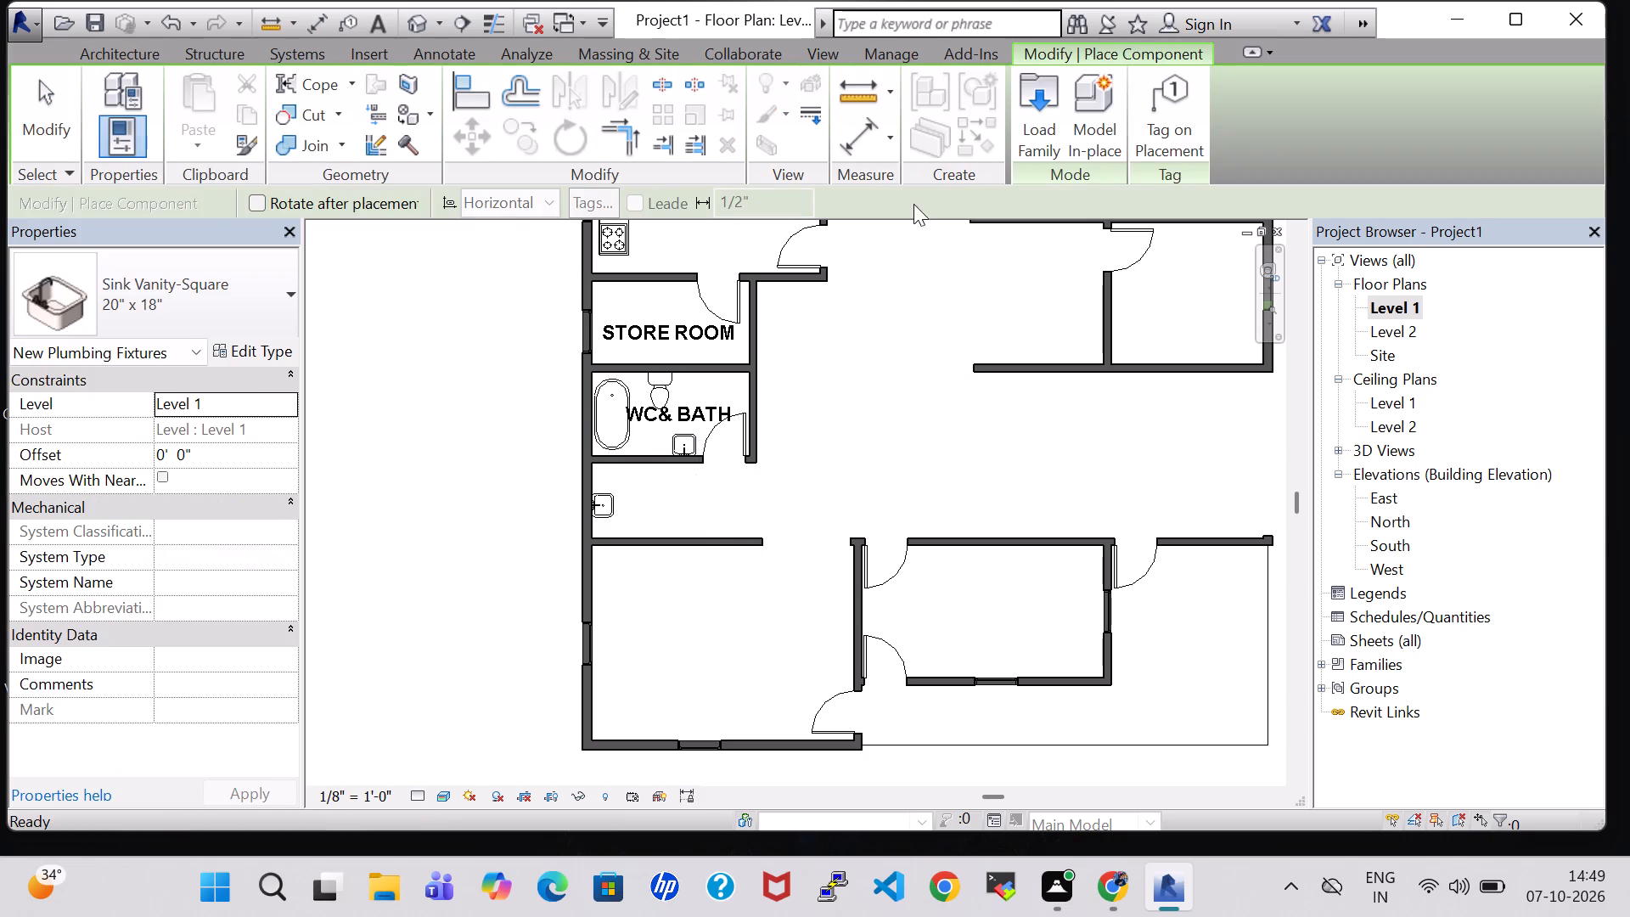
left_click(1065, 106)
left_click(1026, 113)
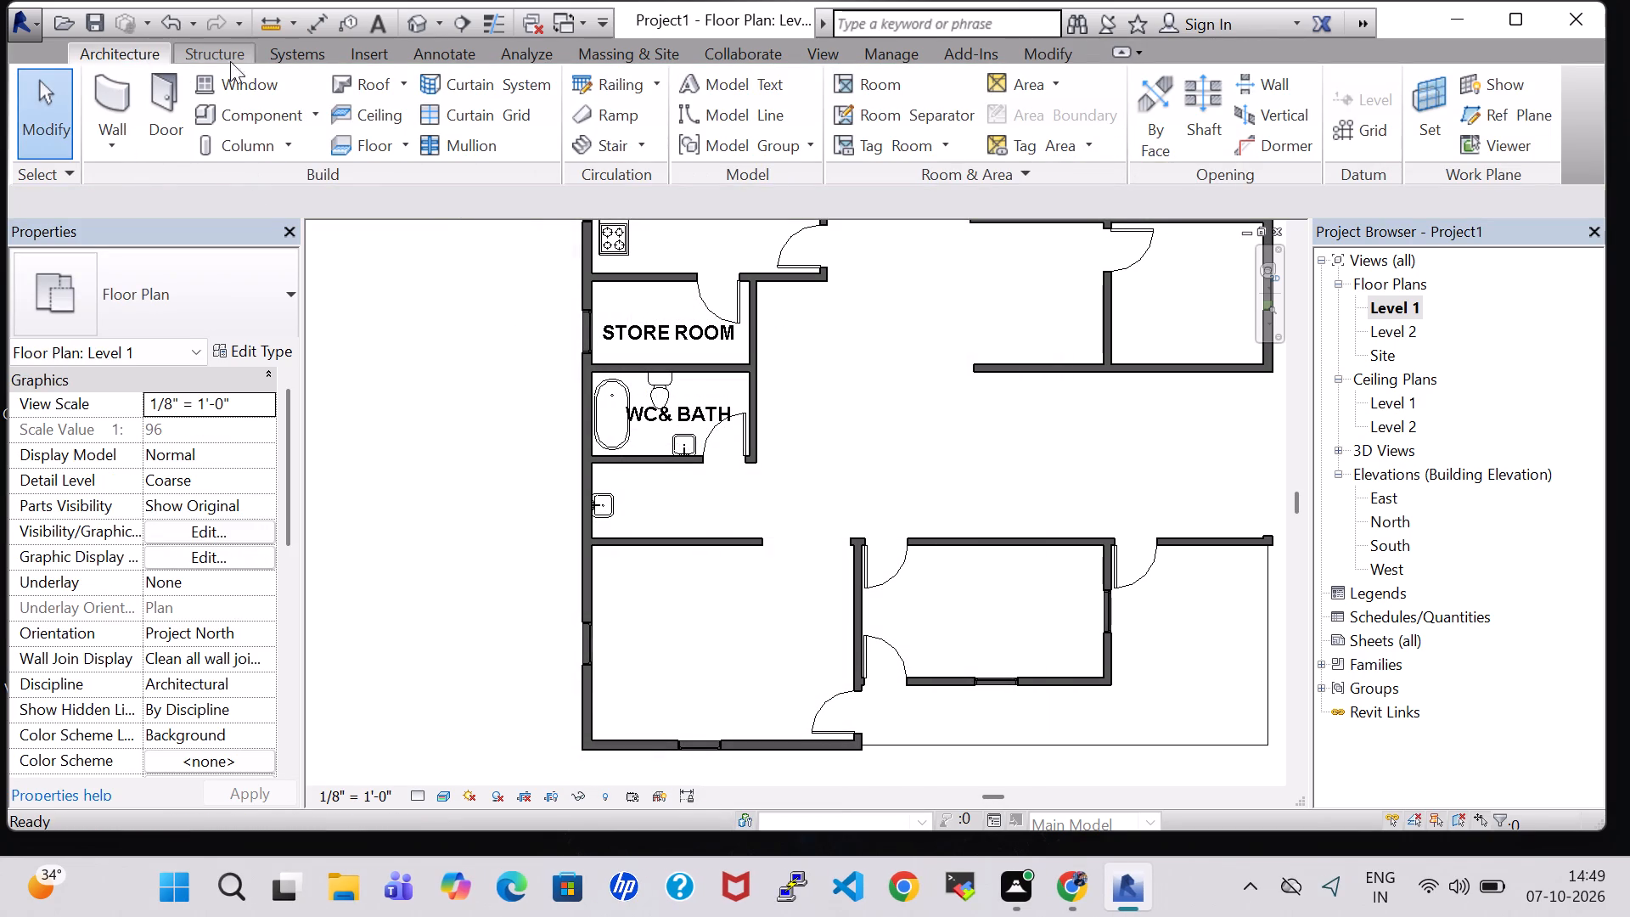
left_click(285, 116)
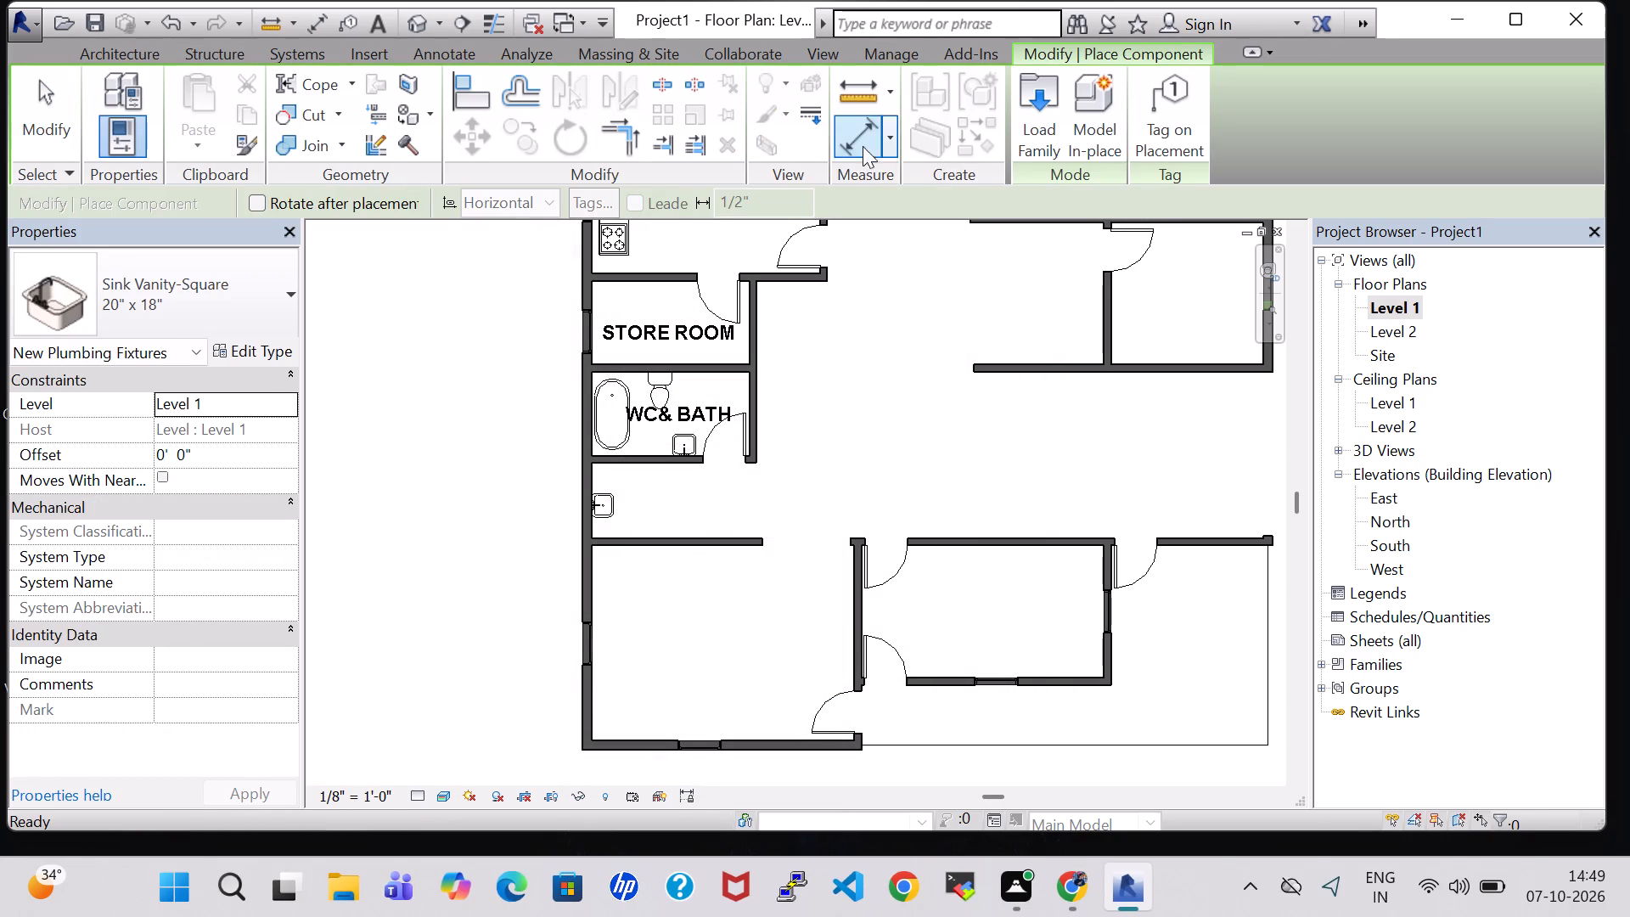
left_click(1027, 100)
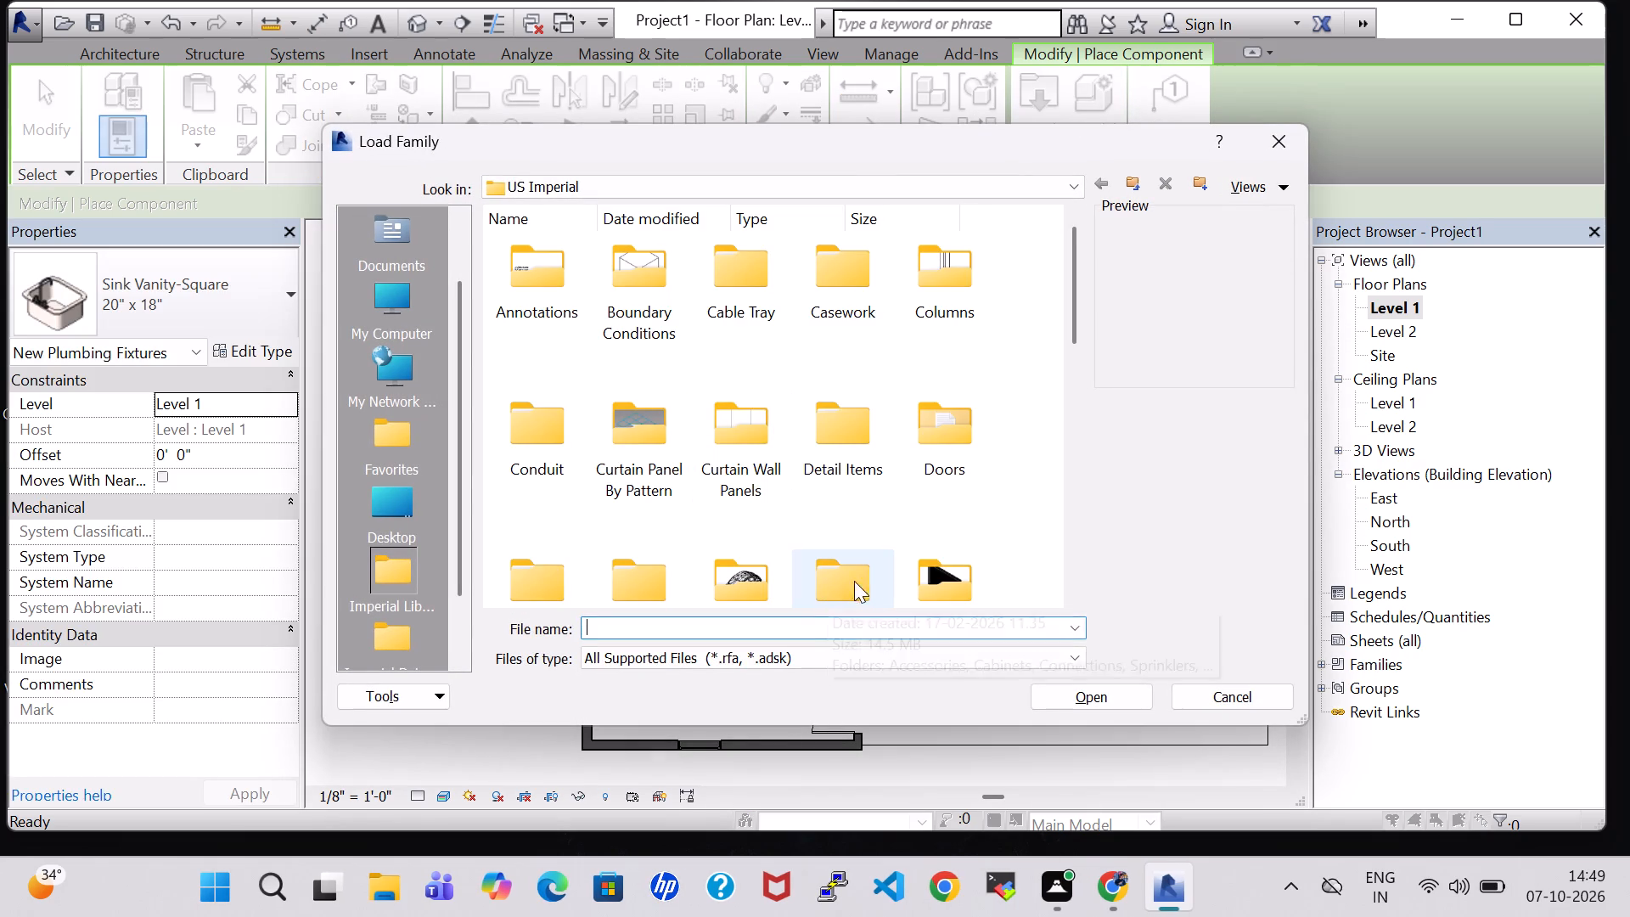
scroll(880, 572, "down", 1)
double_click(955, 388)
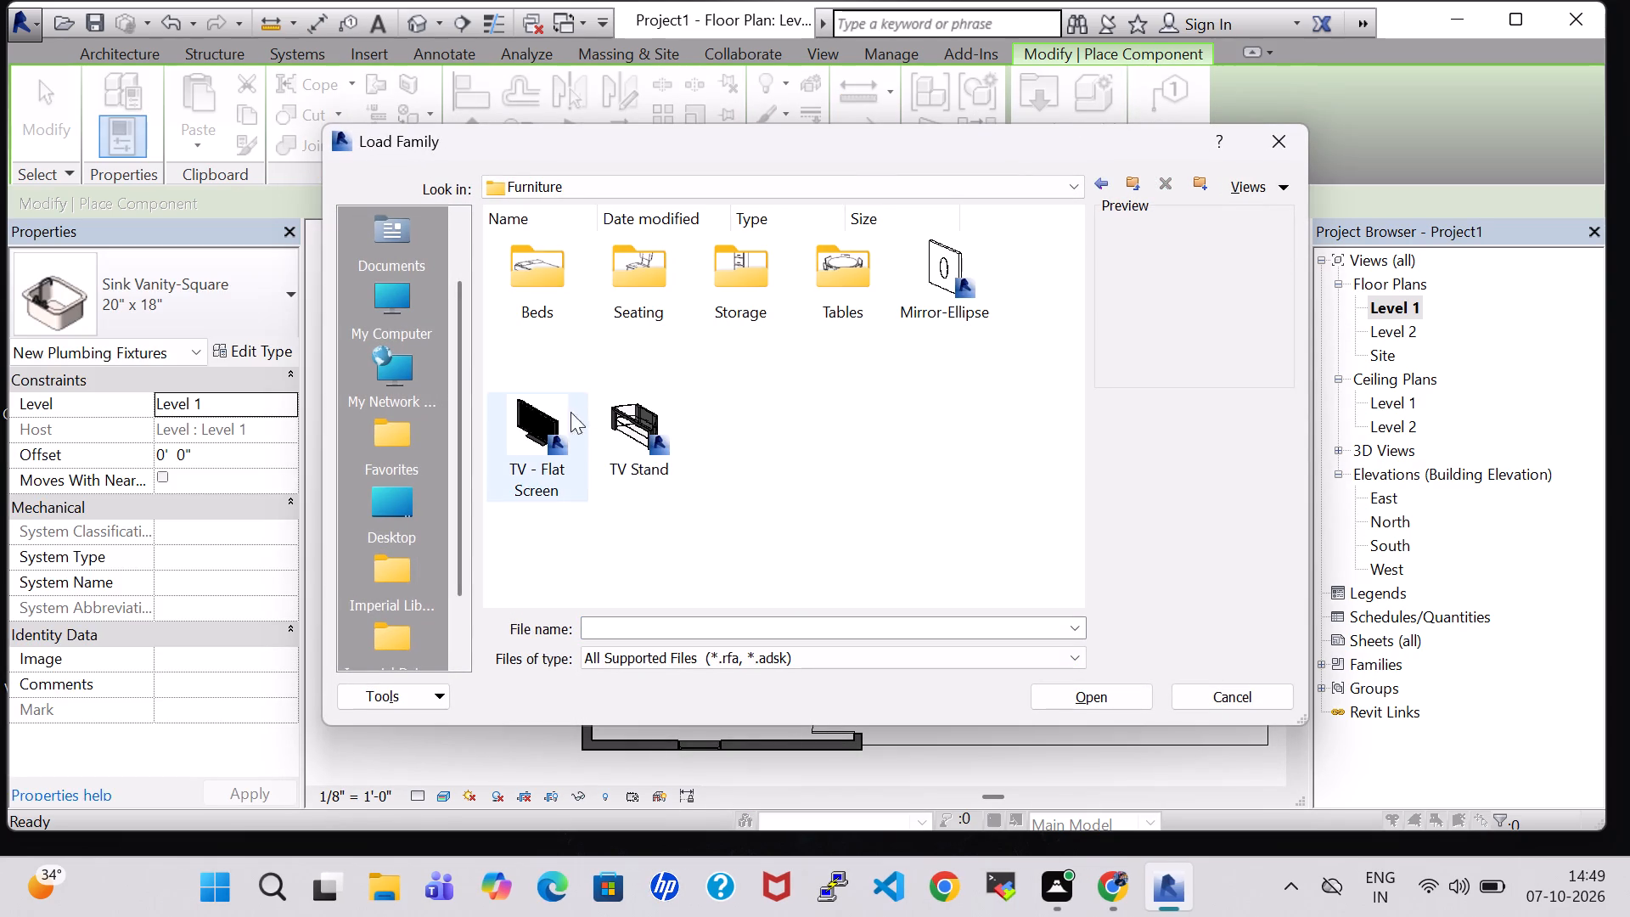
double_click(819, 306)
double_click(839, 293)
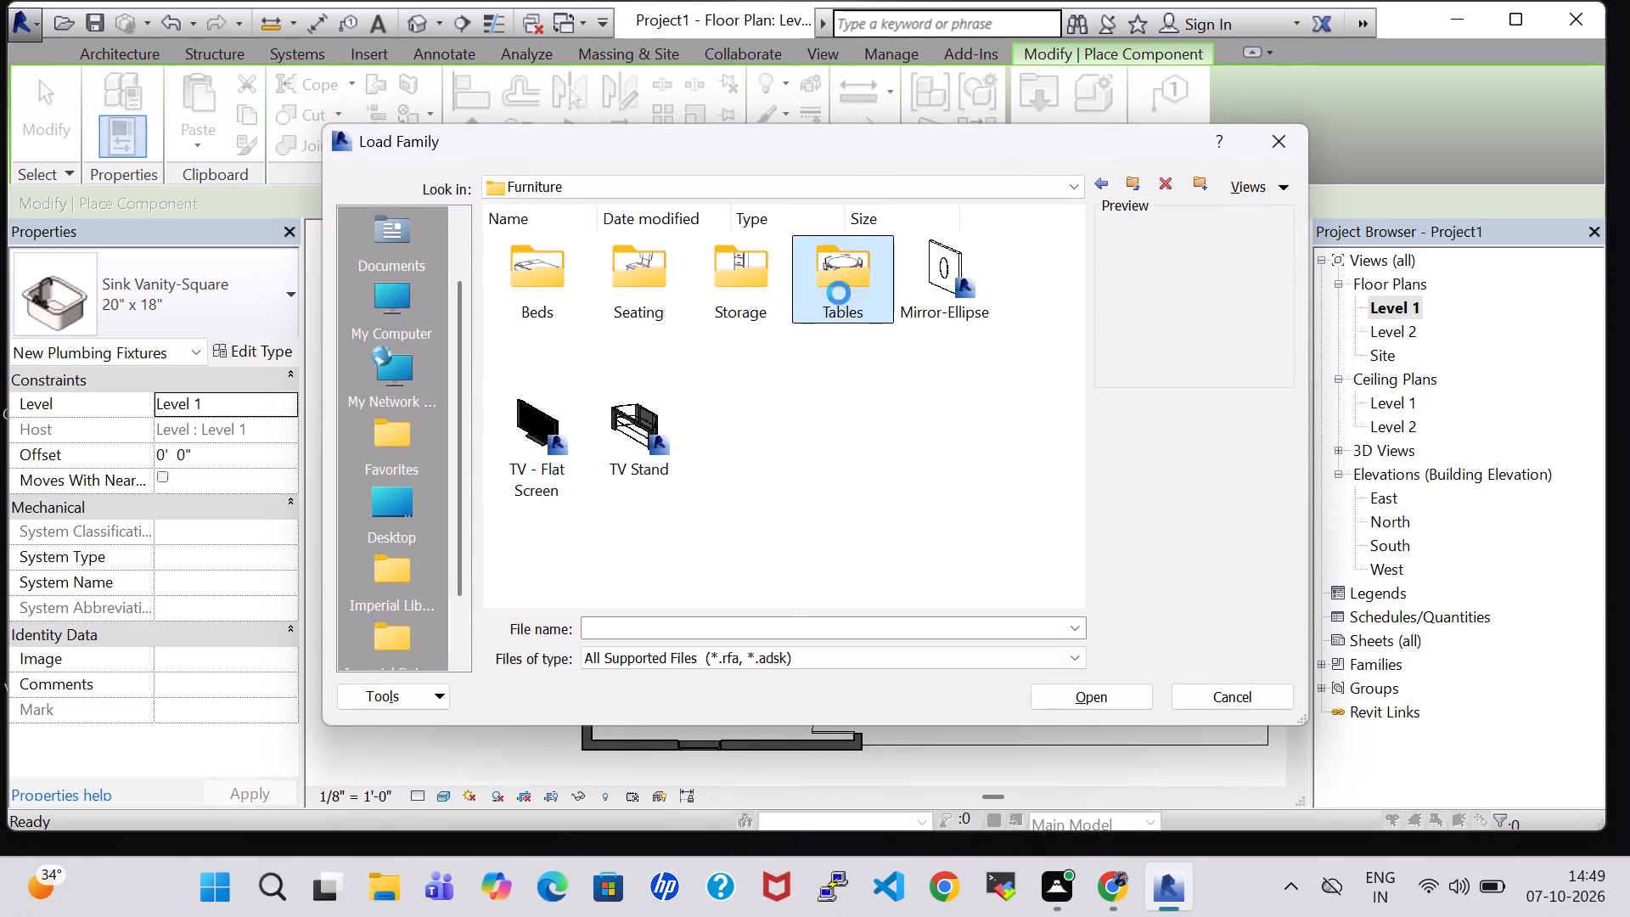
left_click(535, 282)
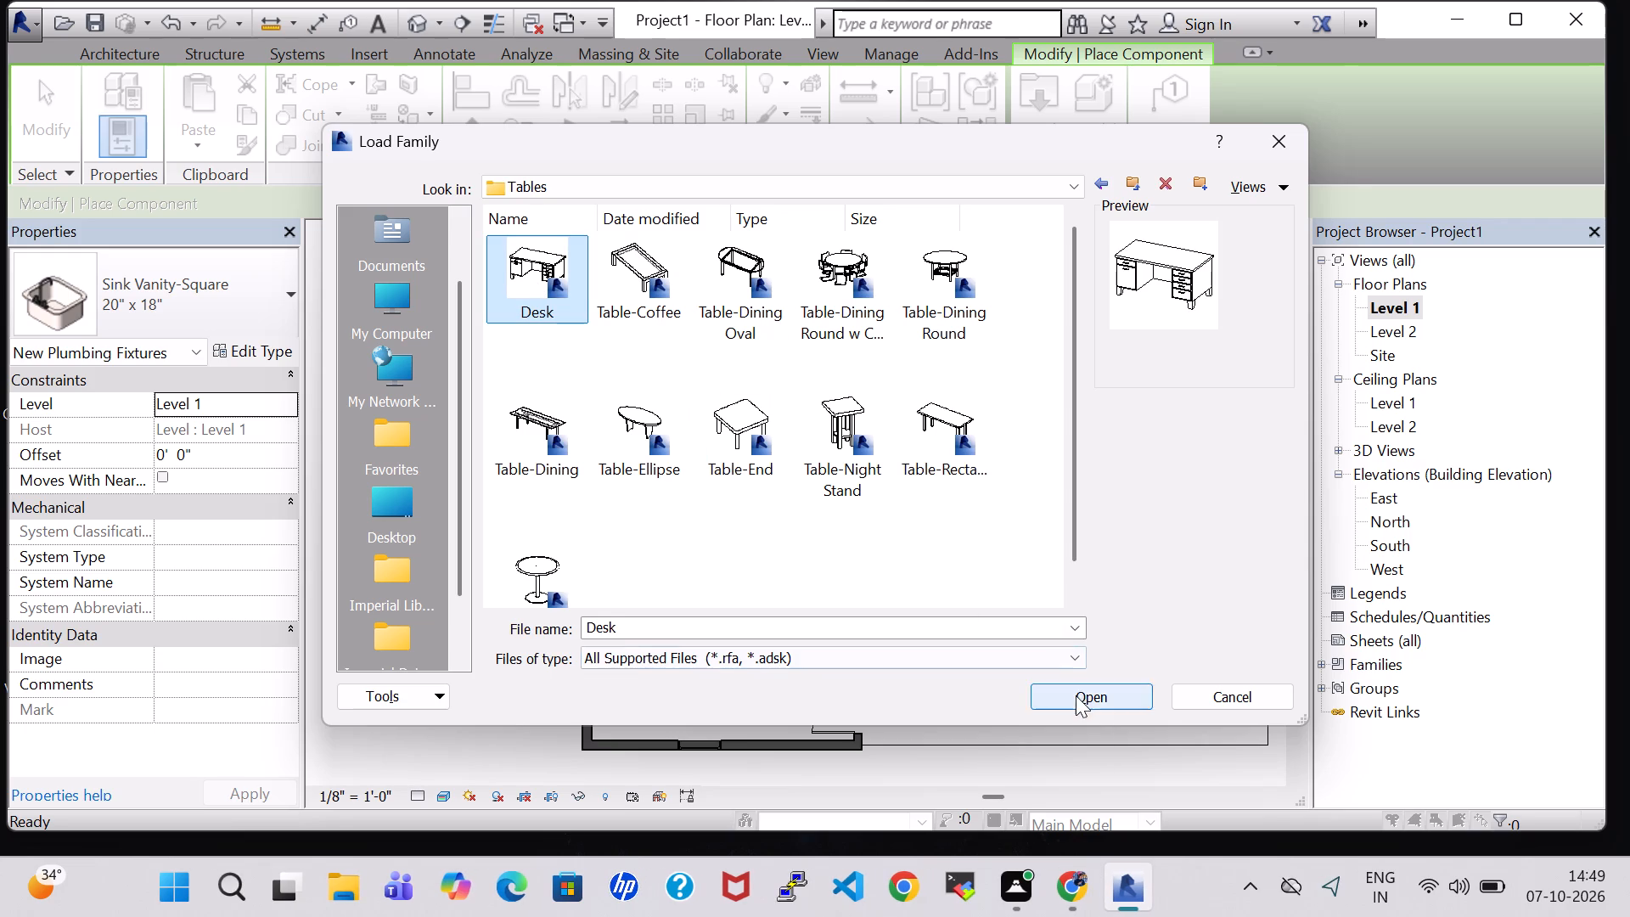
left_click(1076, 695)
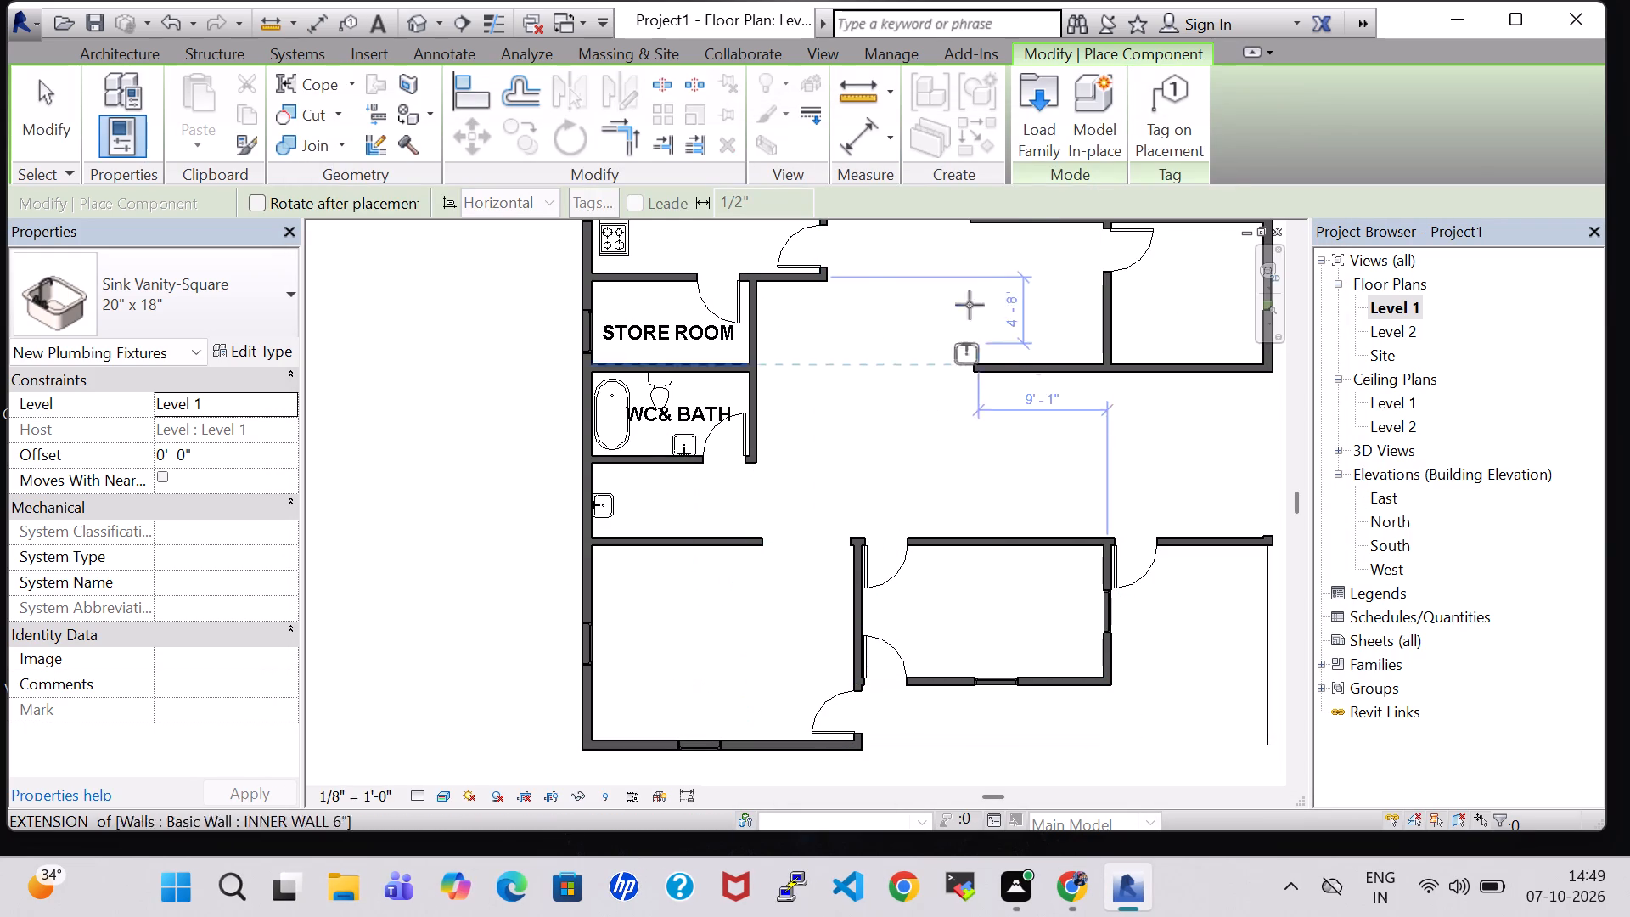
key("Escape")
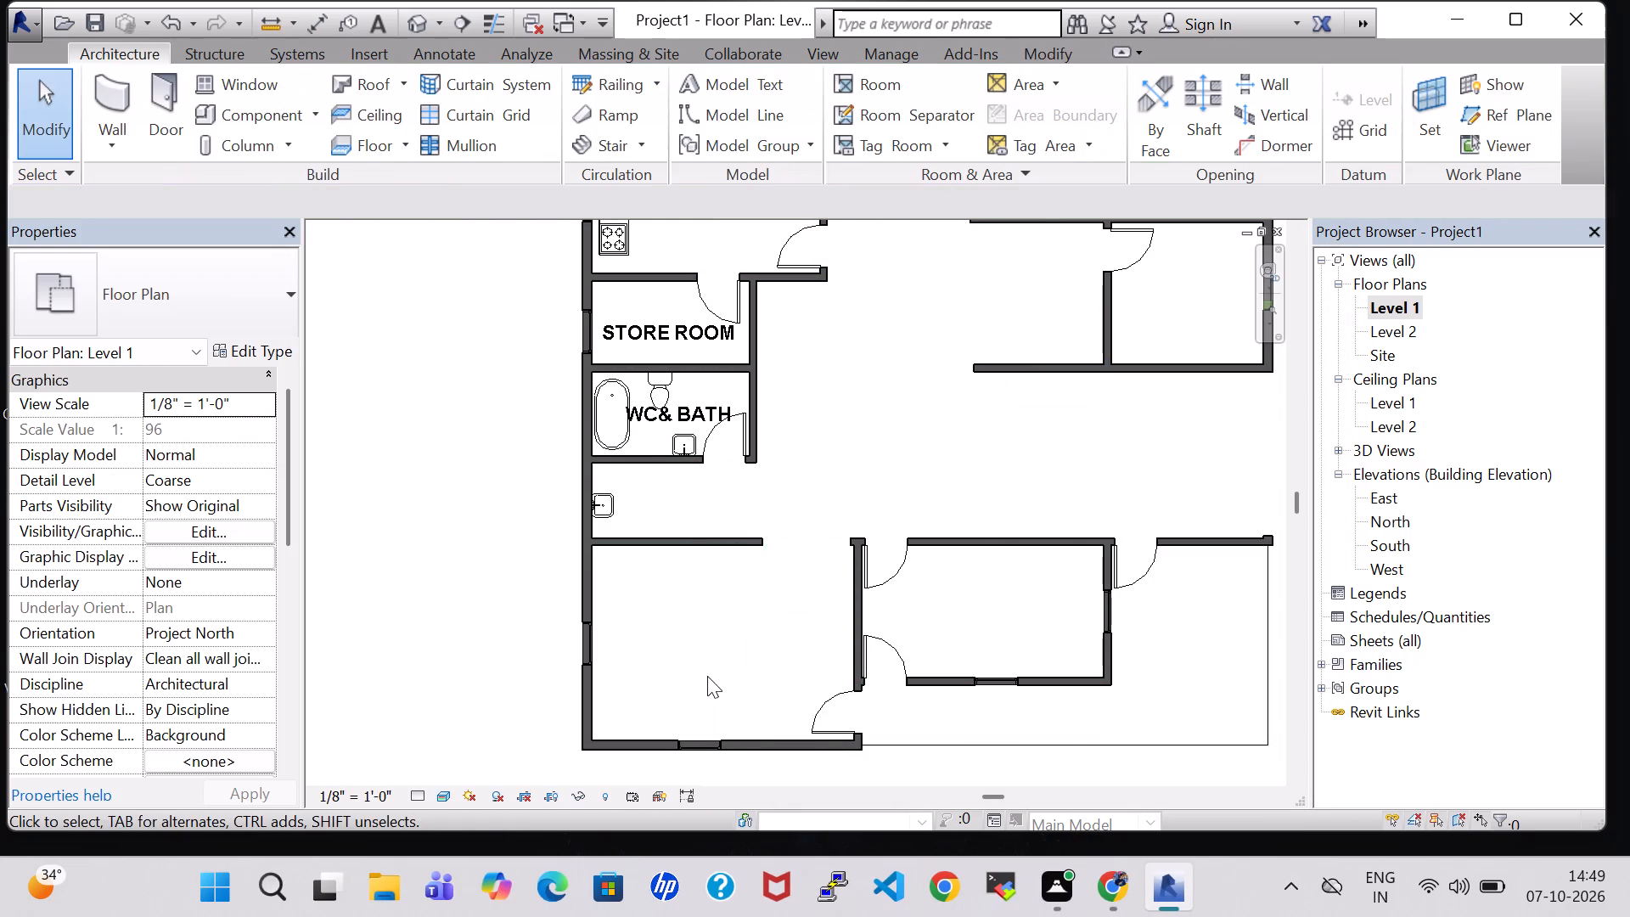
Browse the Furniture and Storage folders of the US Imperial family library for a component to load.
left_click(243, 111)
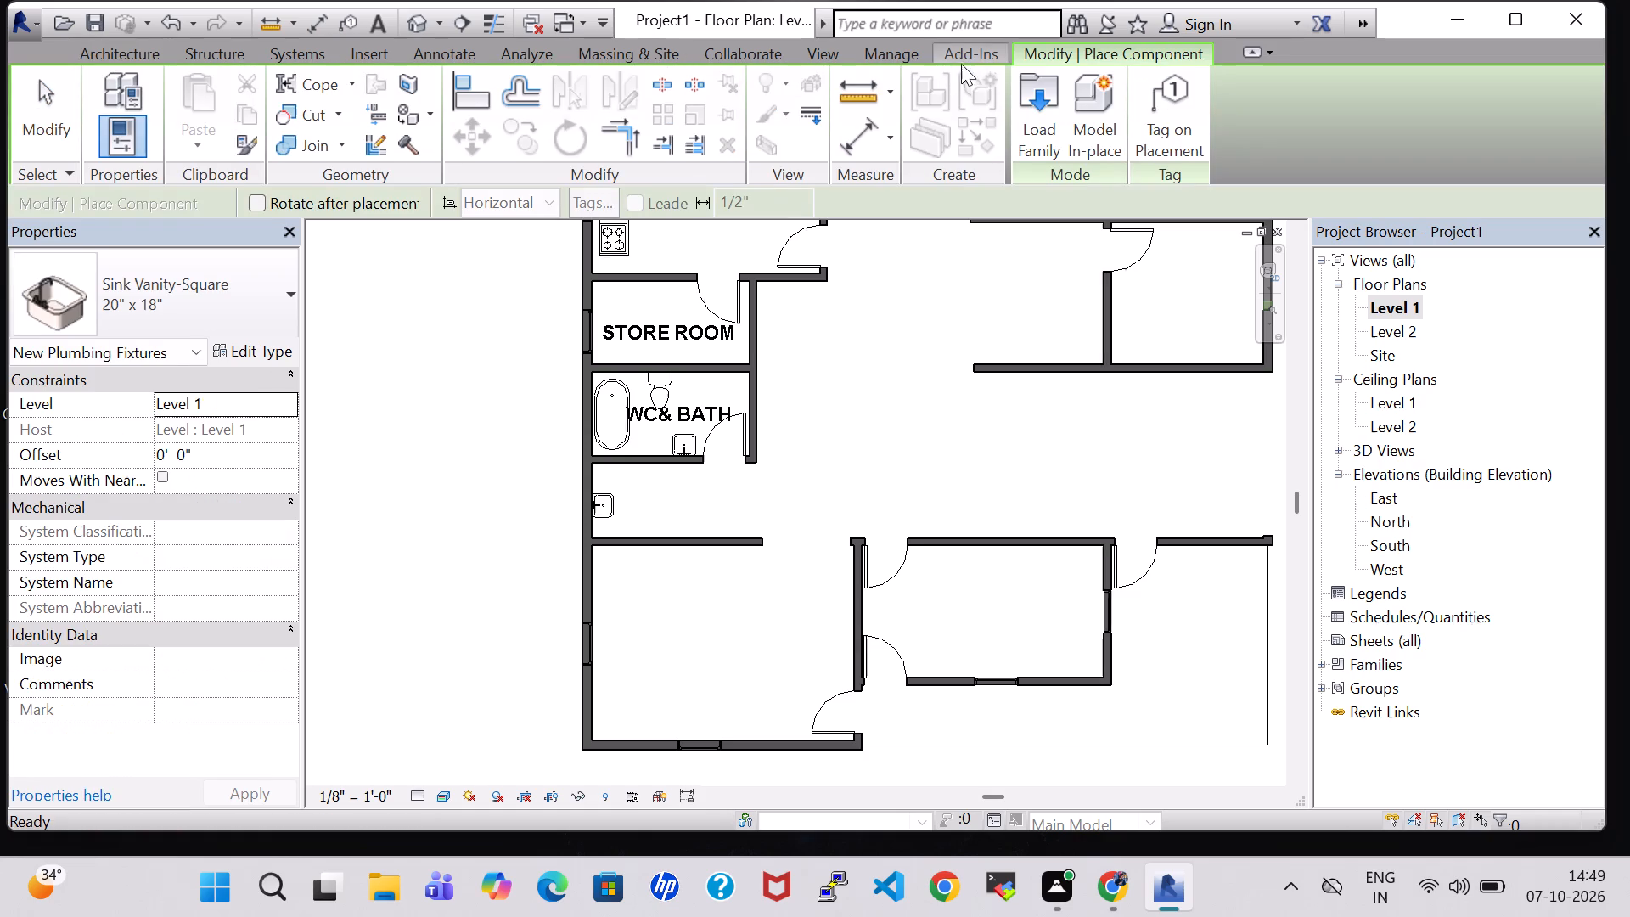
left_click(1018, 110)
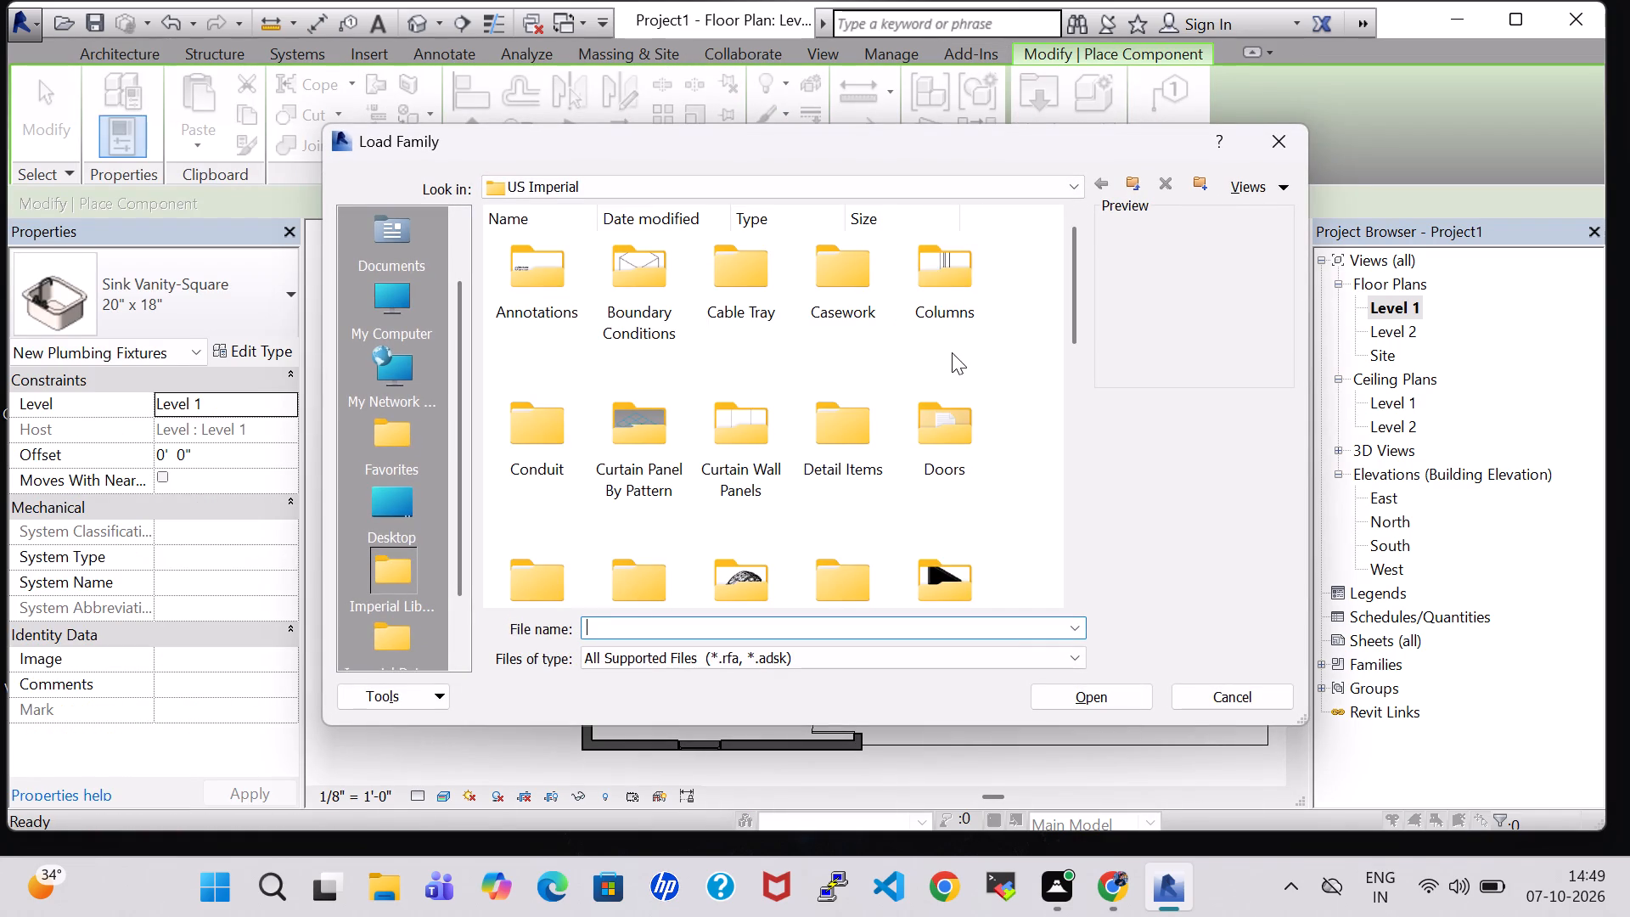
scroll(934, 454, "down", 1)
double_click(930, 370)
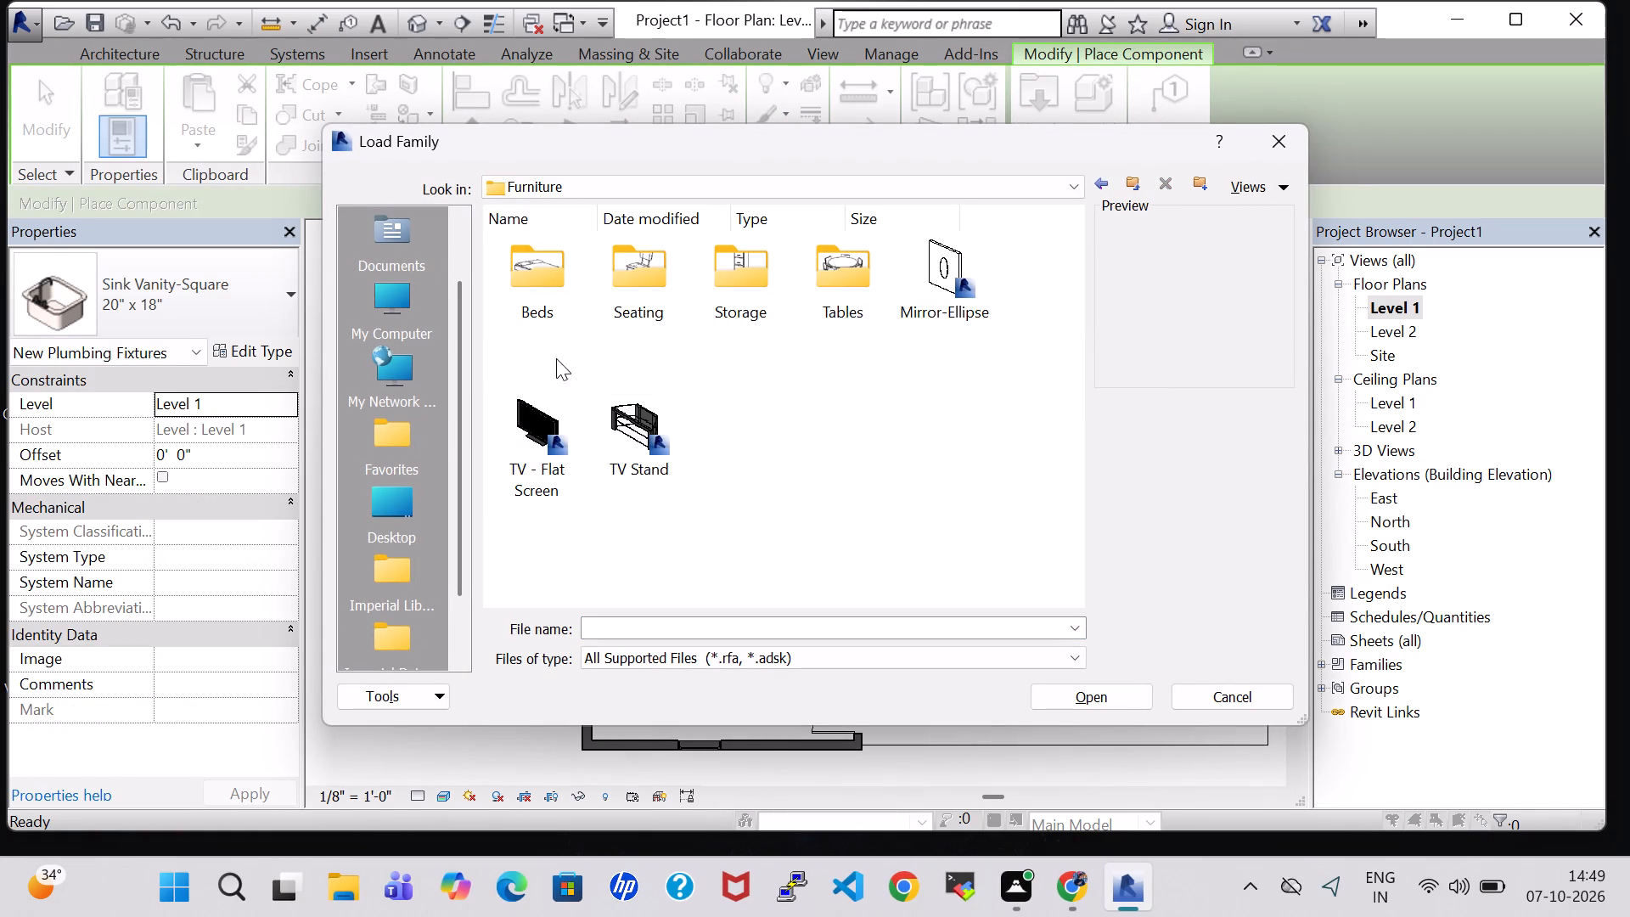
double_click(739, 278)
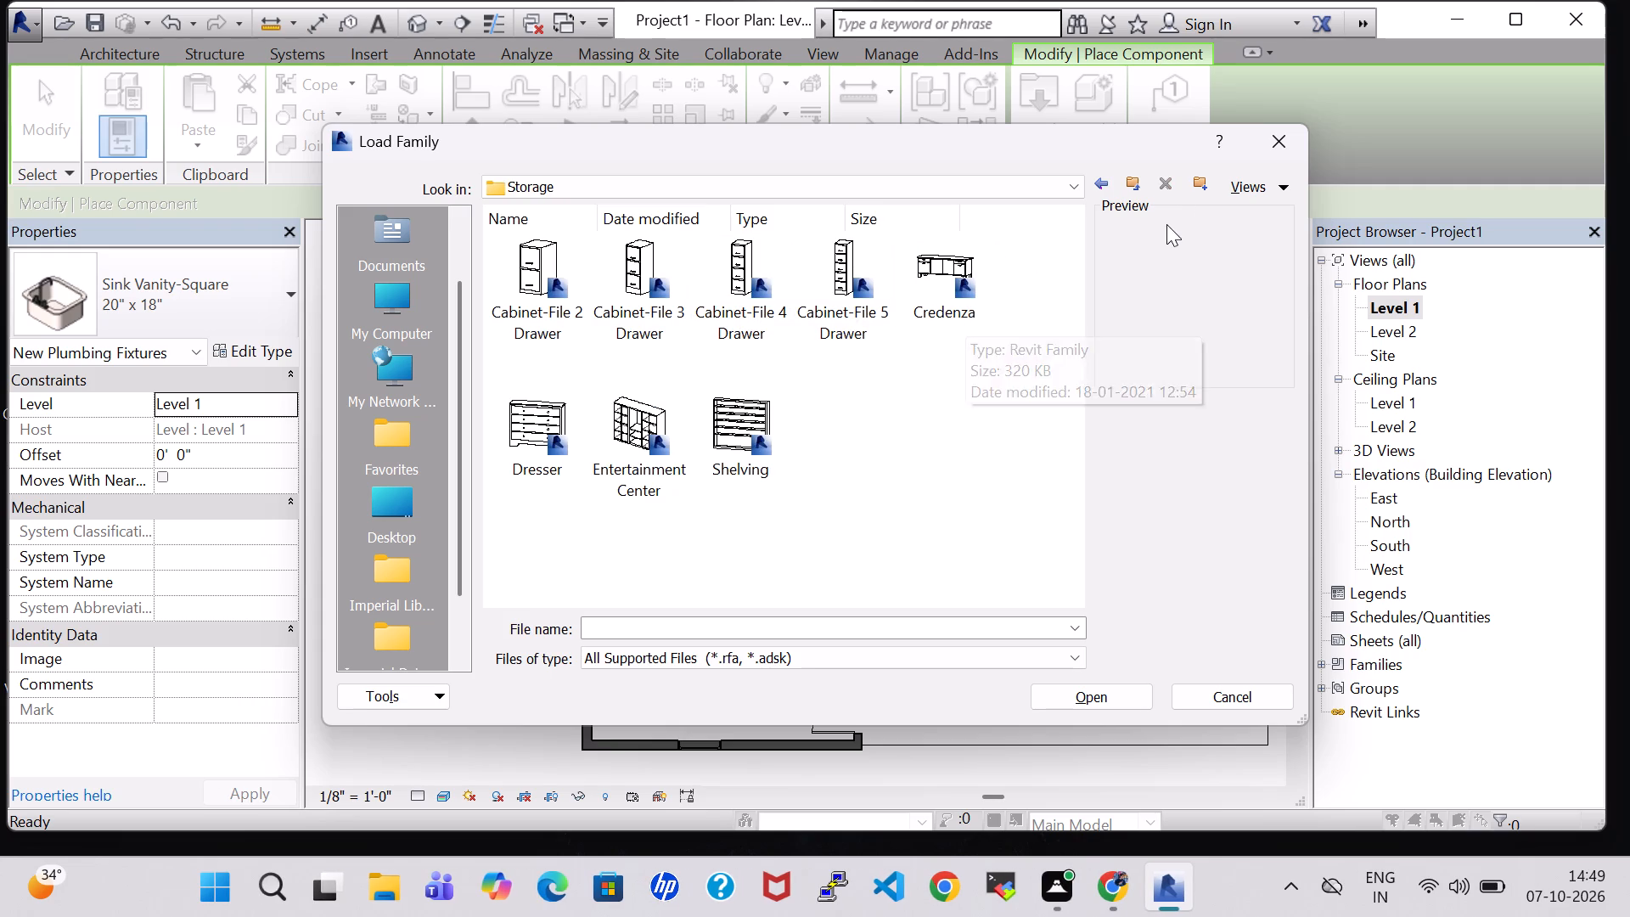
left_click(1095, 177)
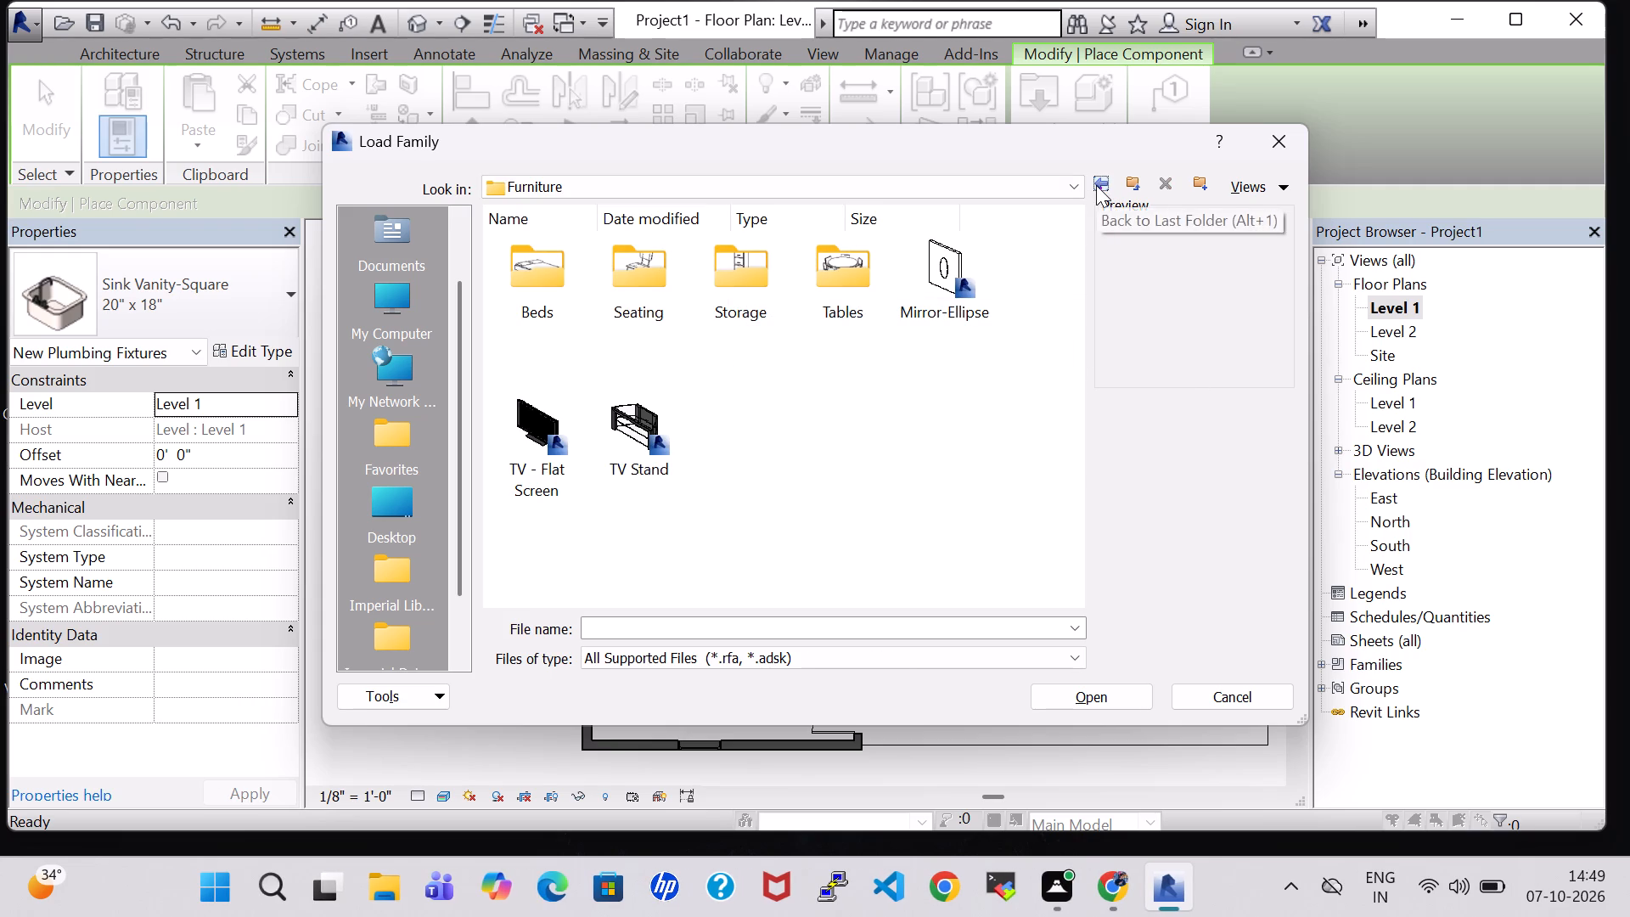
left_click(1194, 690)
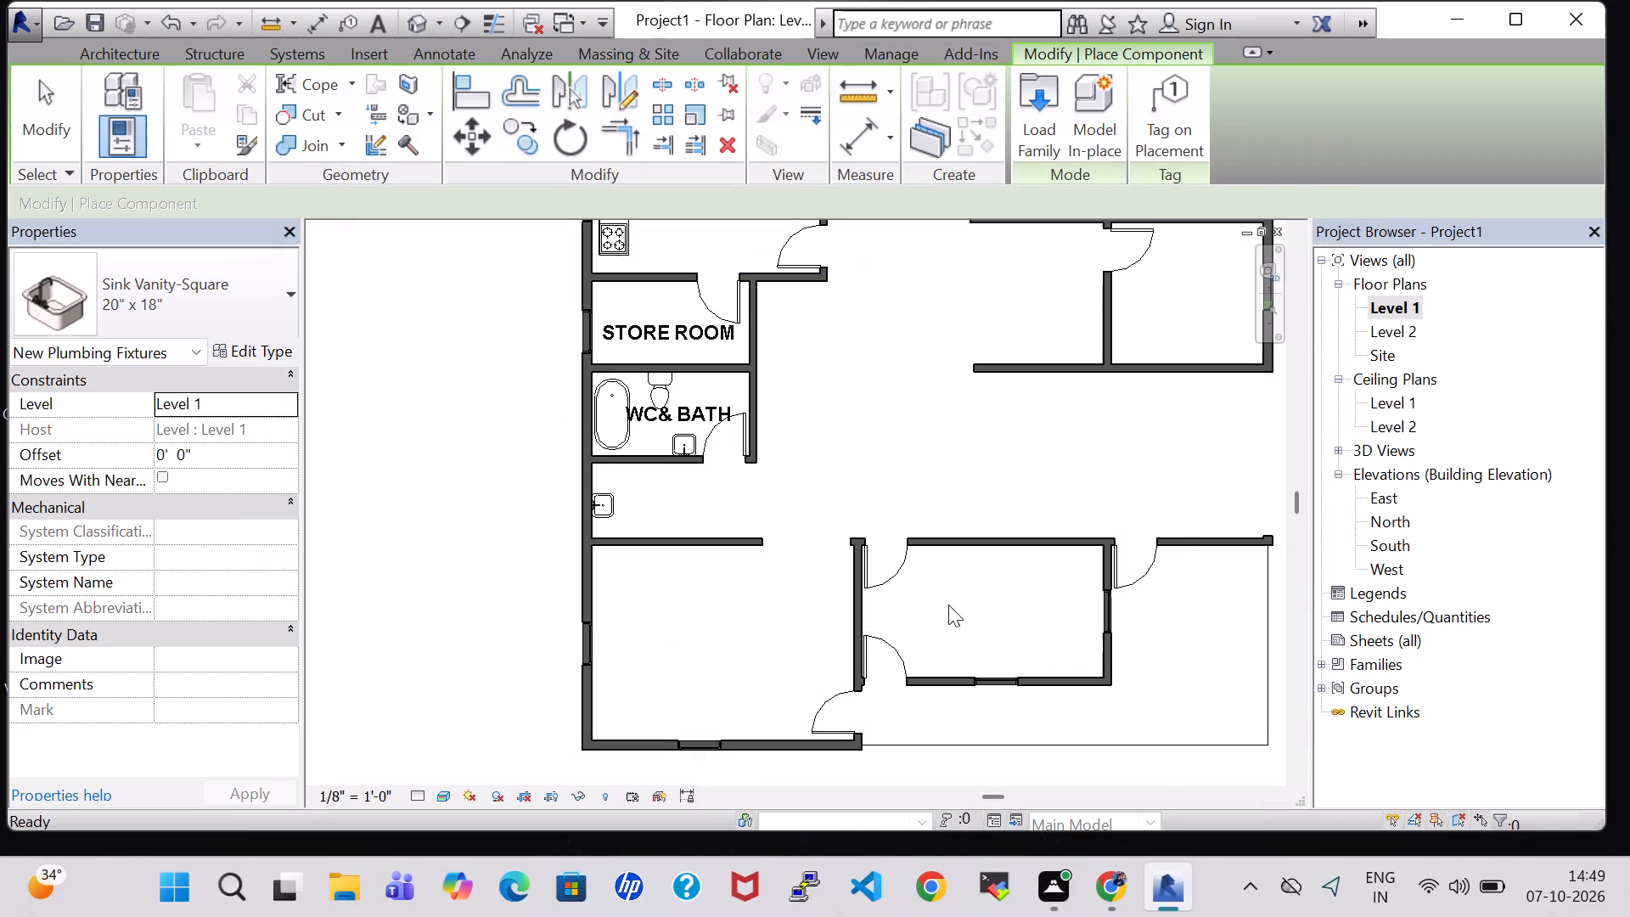
key("Escape")
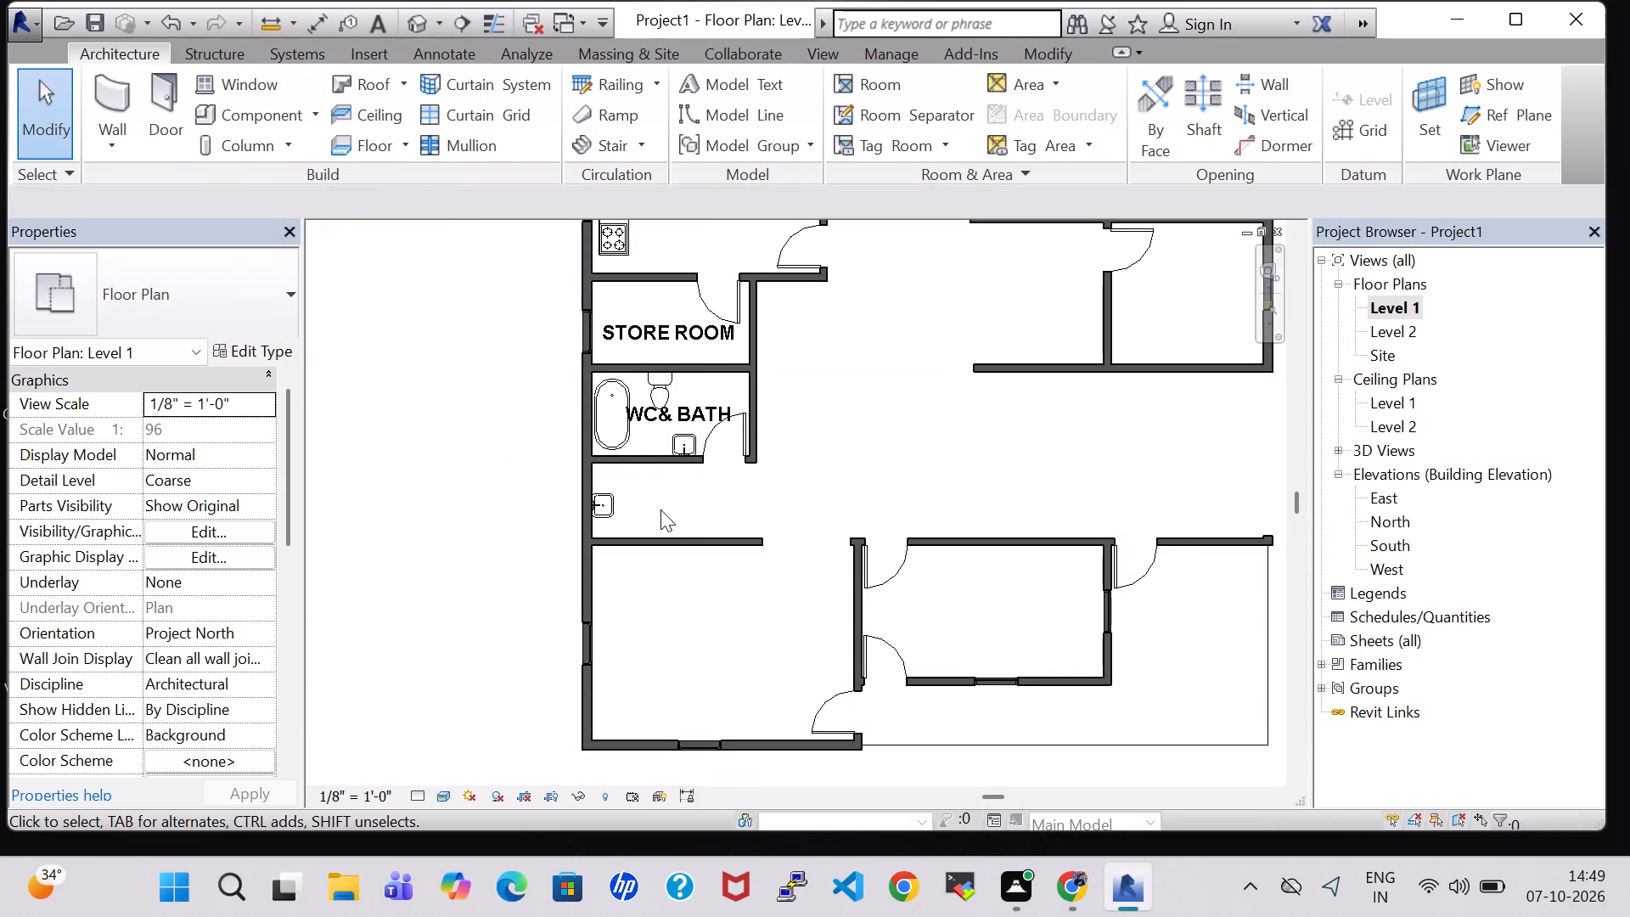
key("Escape")
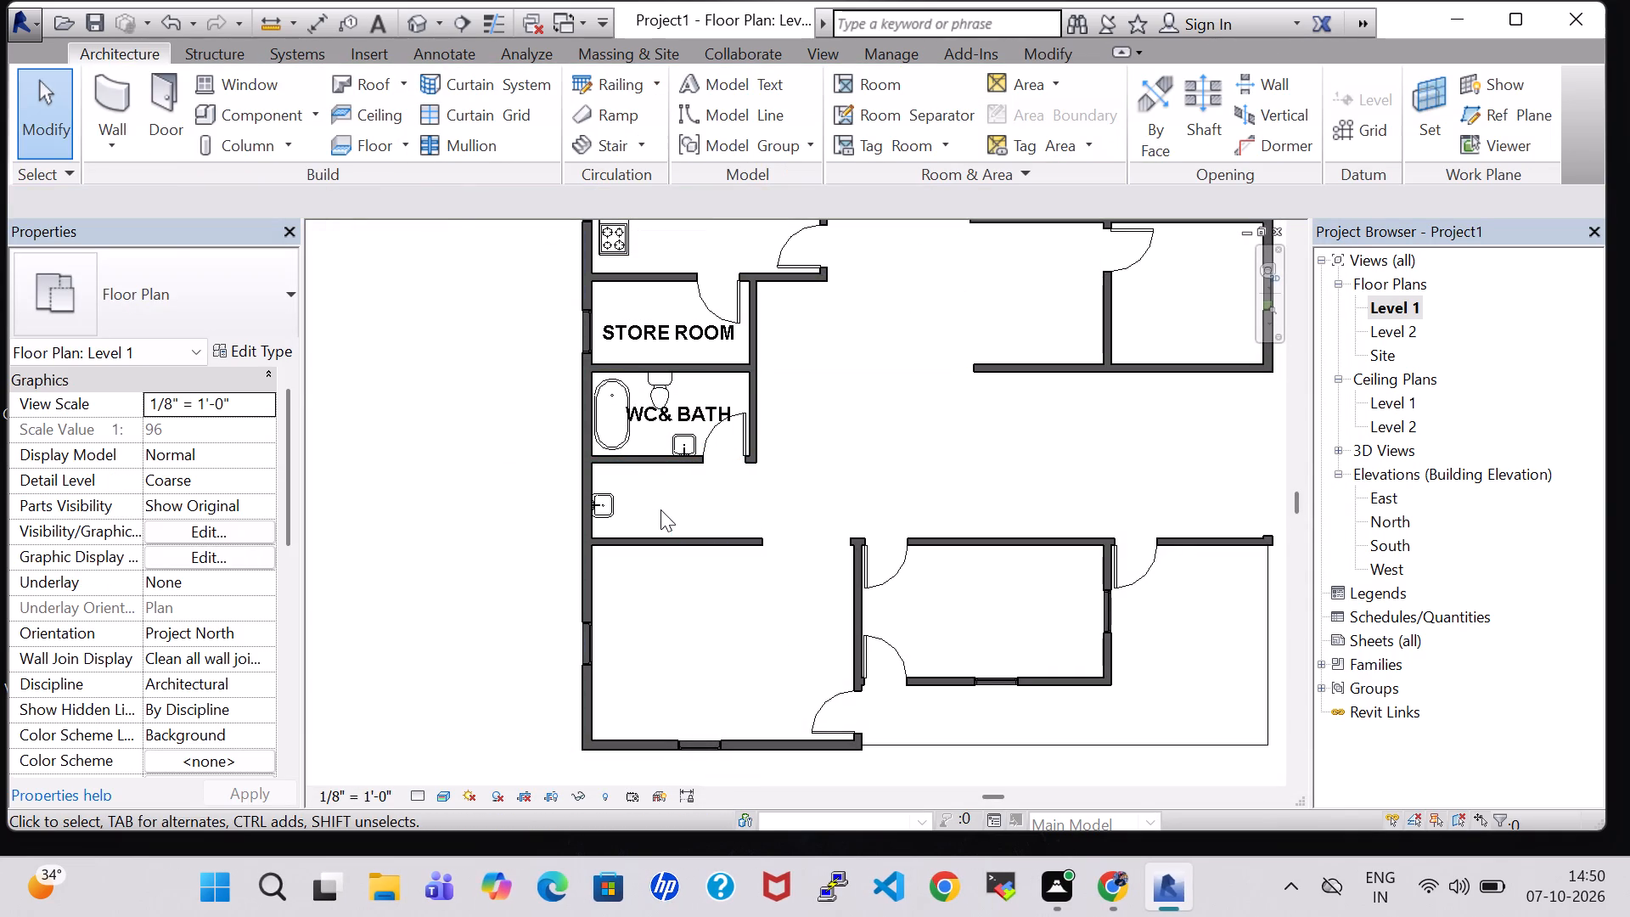
Place a 60" x 30" Student desk lengthwise against the southwest room's north wall, about 3'-10" from the exterior west wall.
left_click(233, 121)
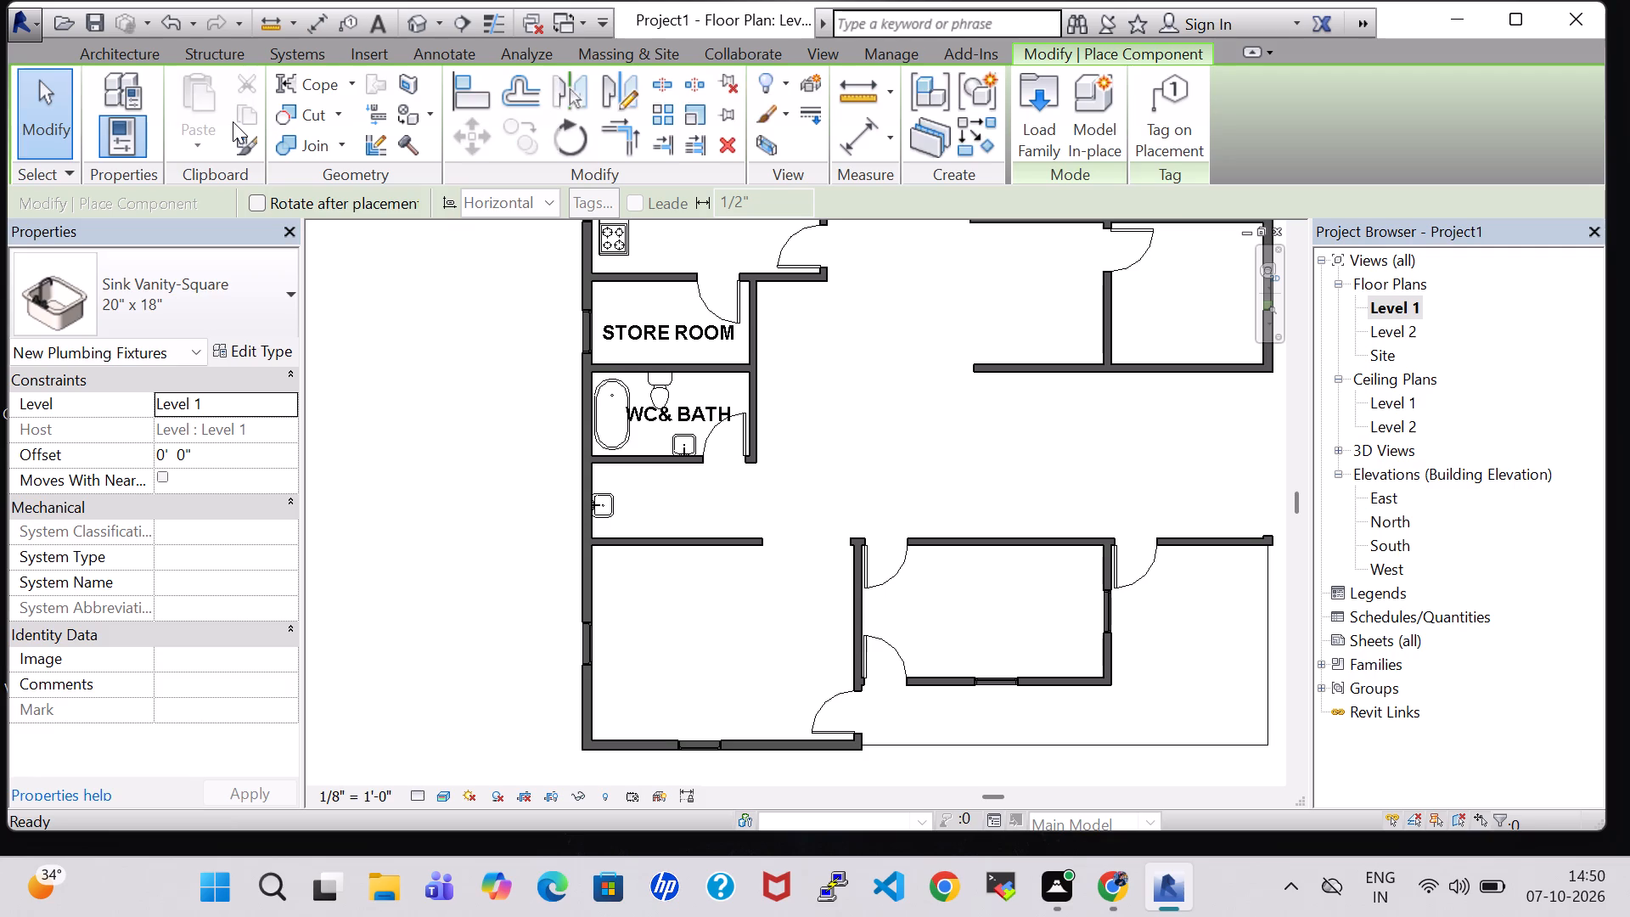
left_click(211, 280)
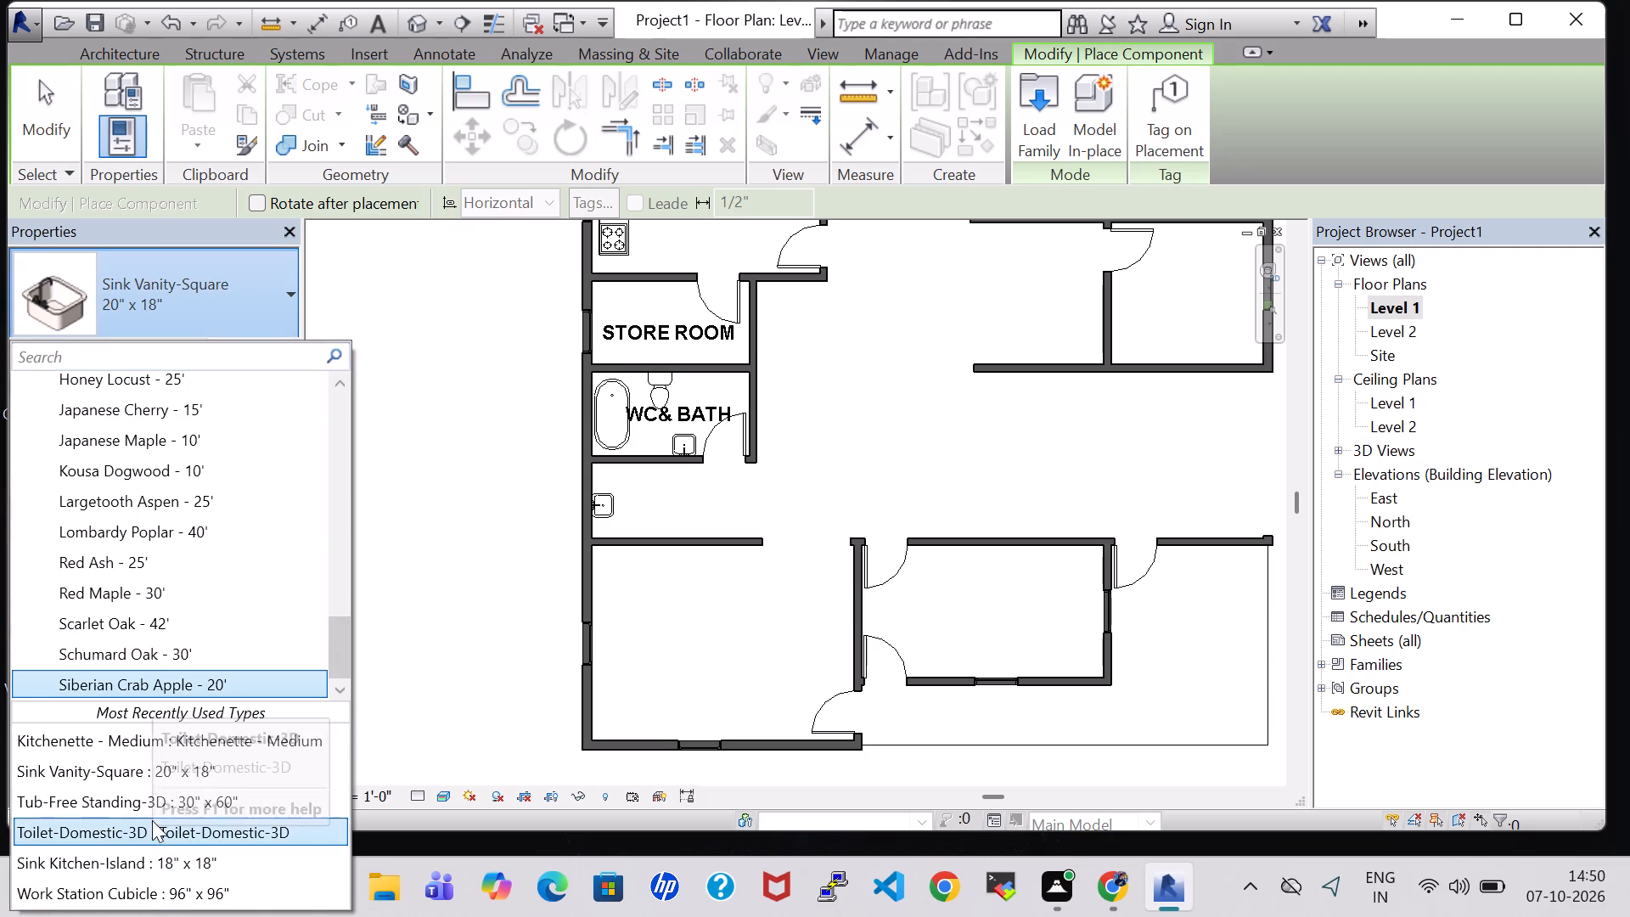
double_click(340, 373)
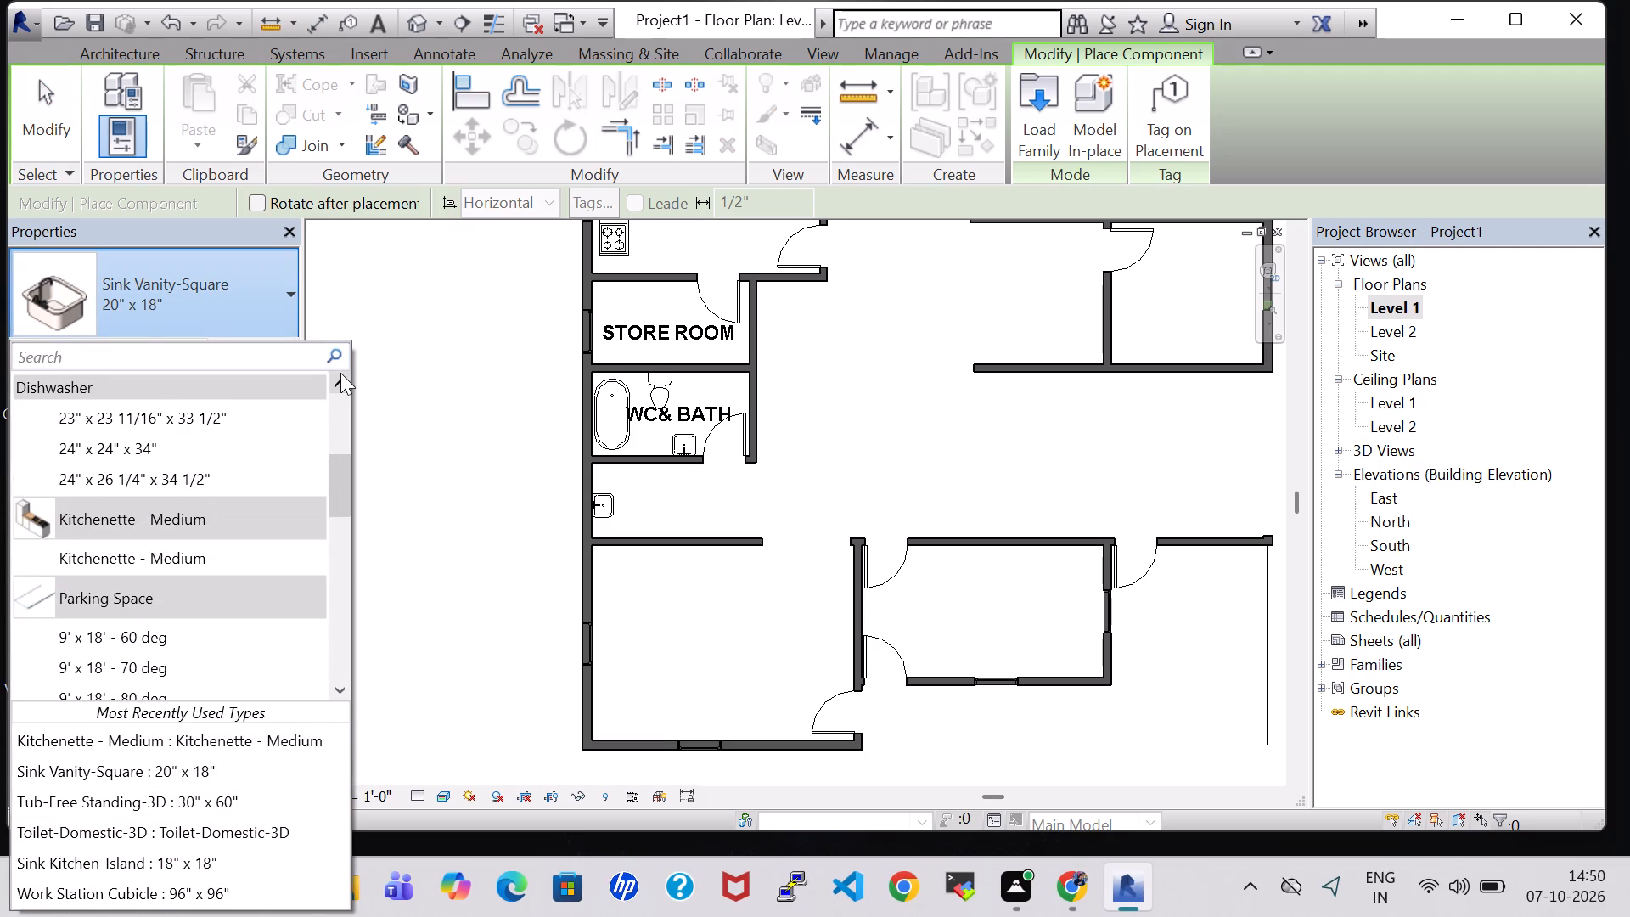
left_click(340, 373)
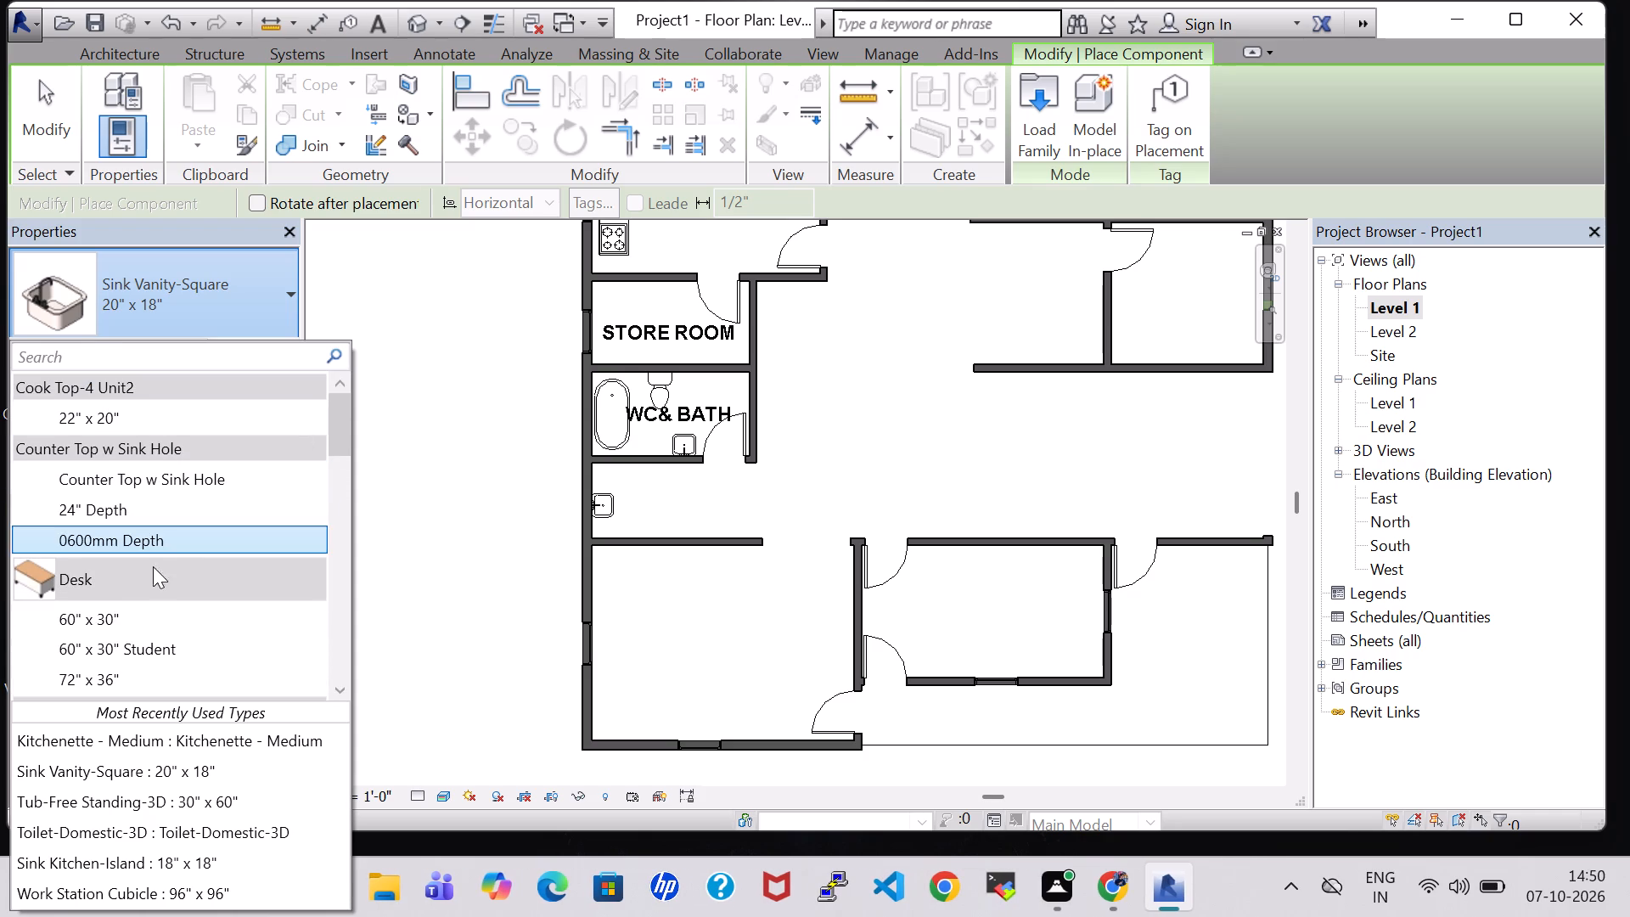
left_click(111, 644)
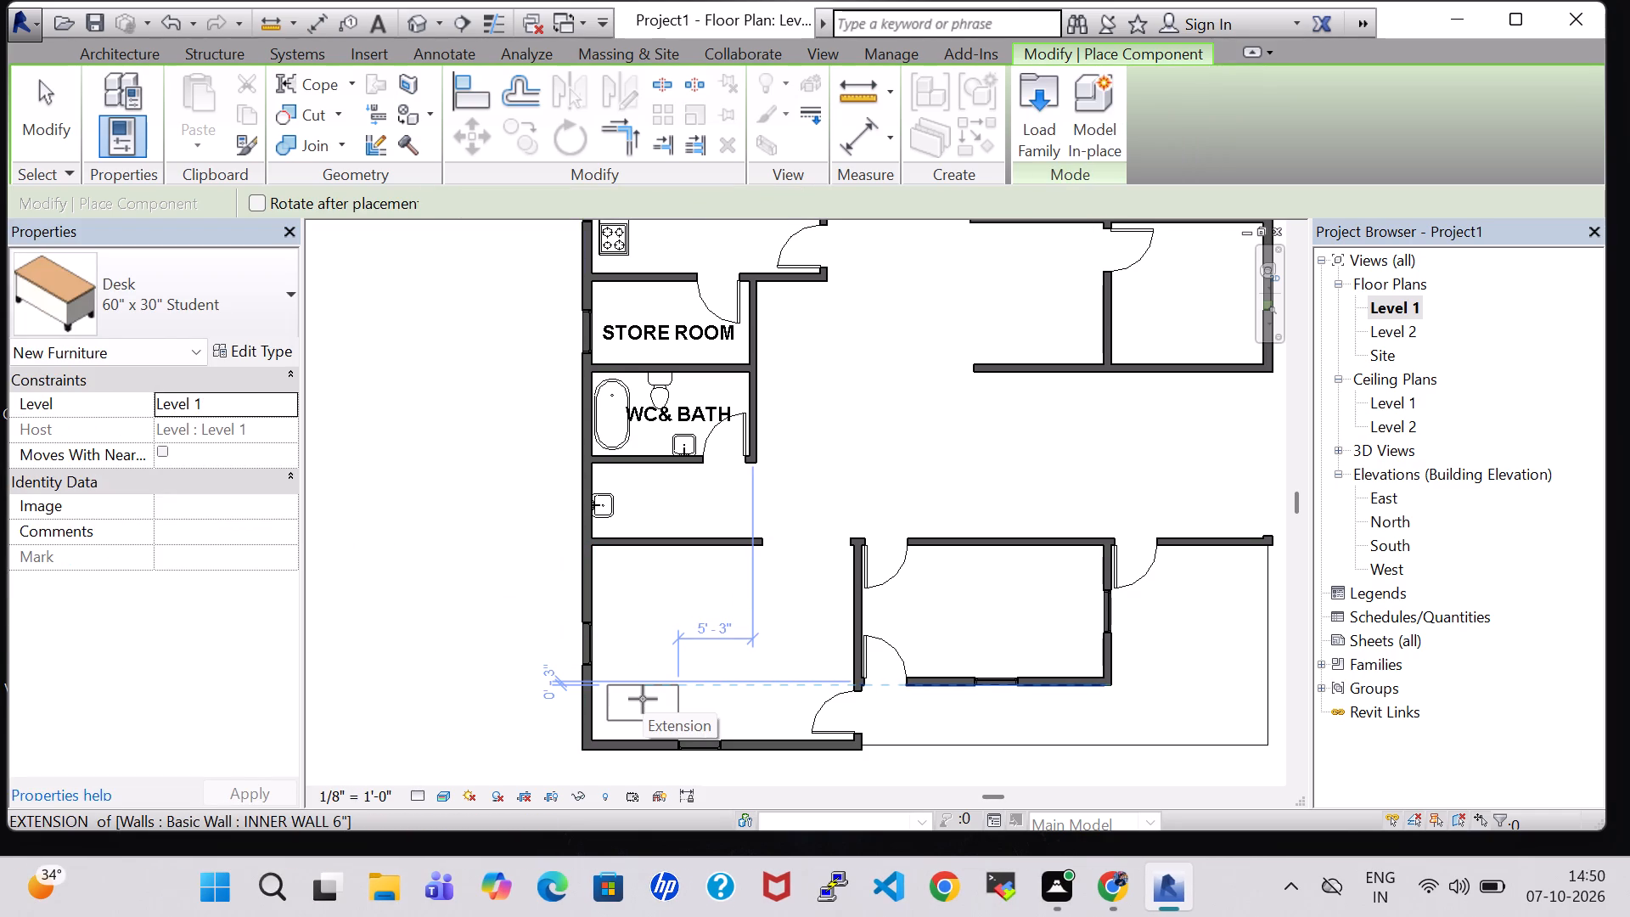
key("space")
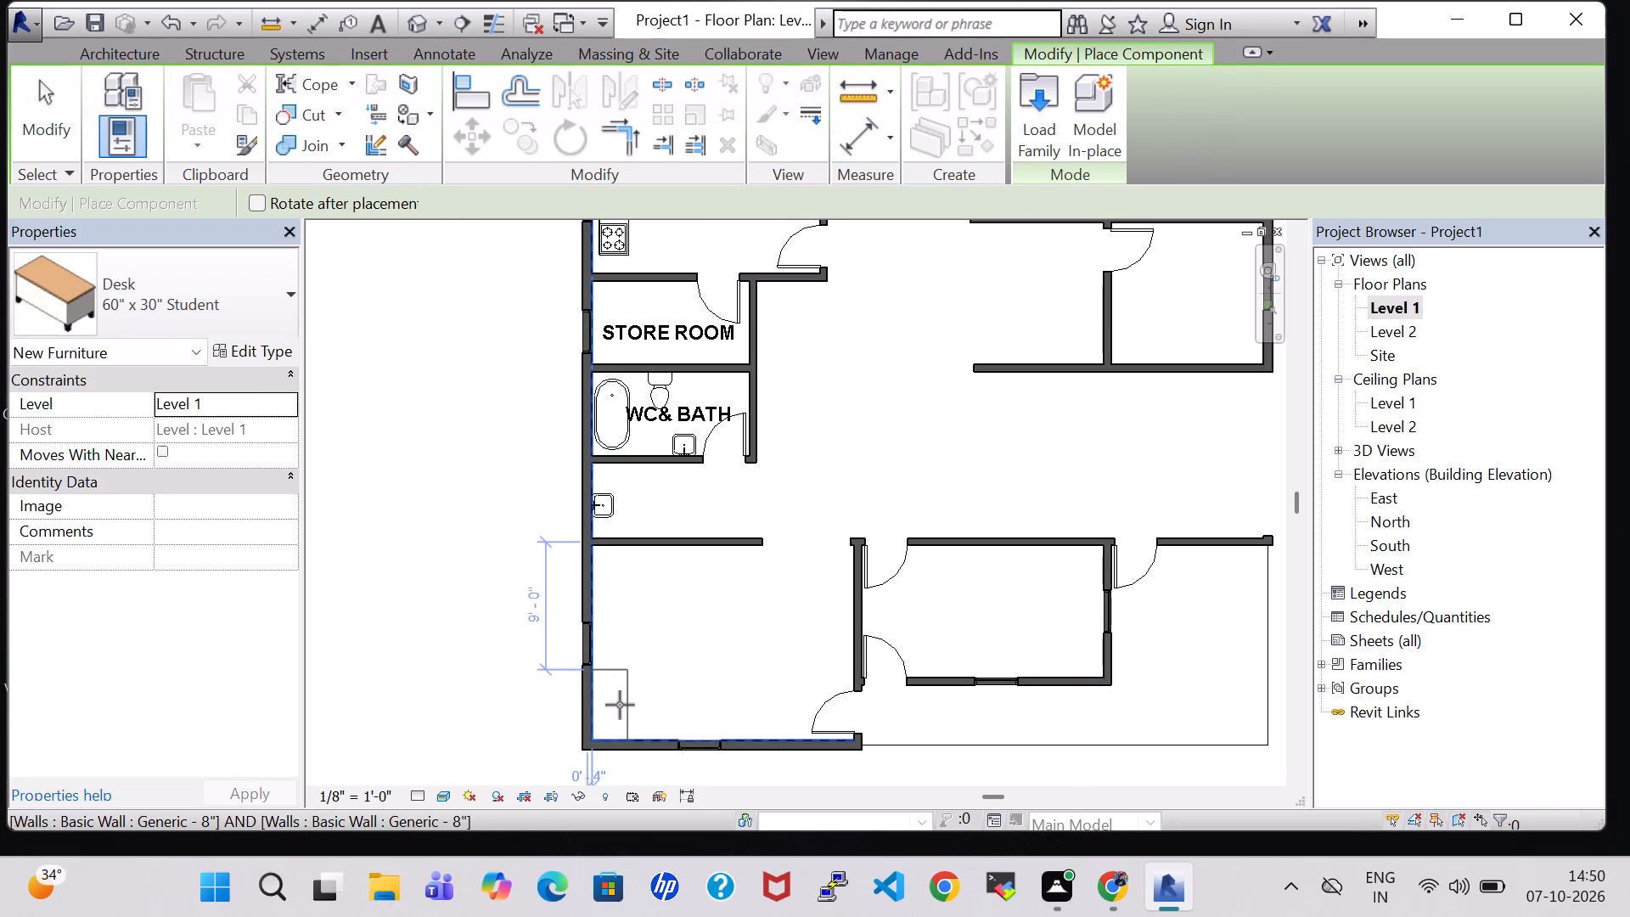
key("space")
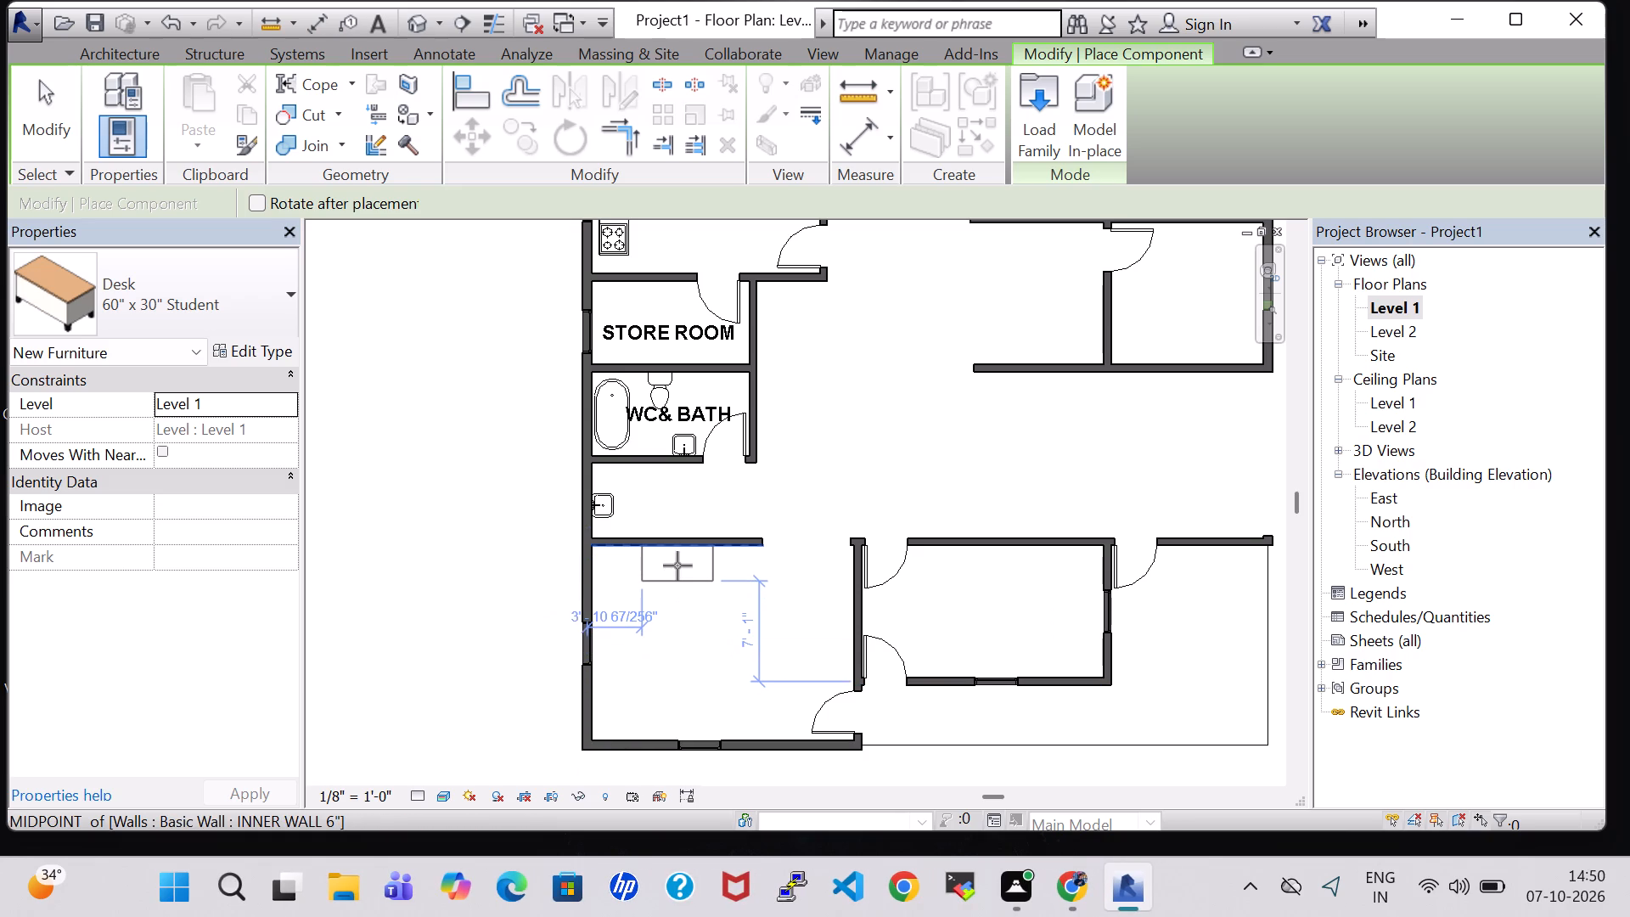
scroll(677, 571, "up", 6)
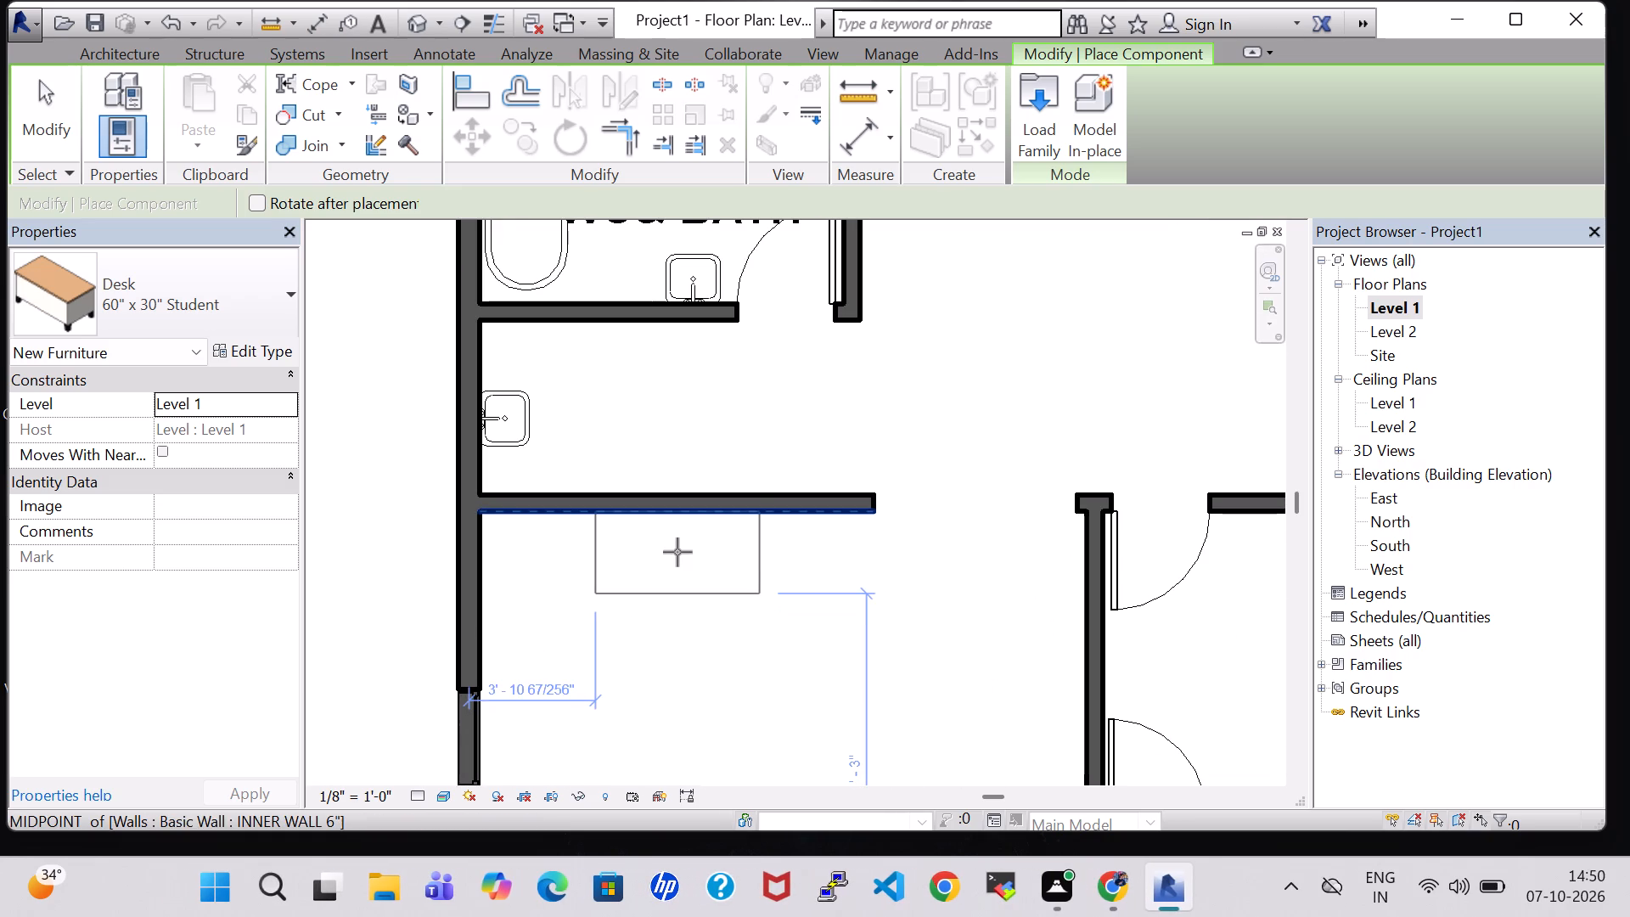
left_click(677, 552)
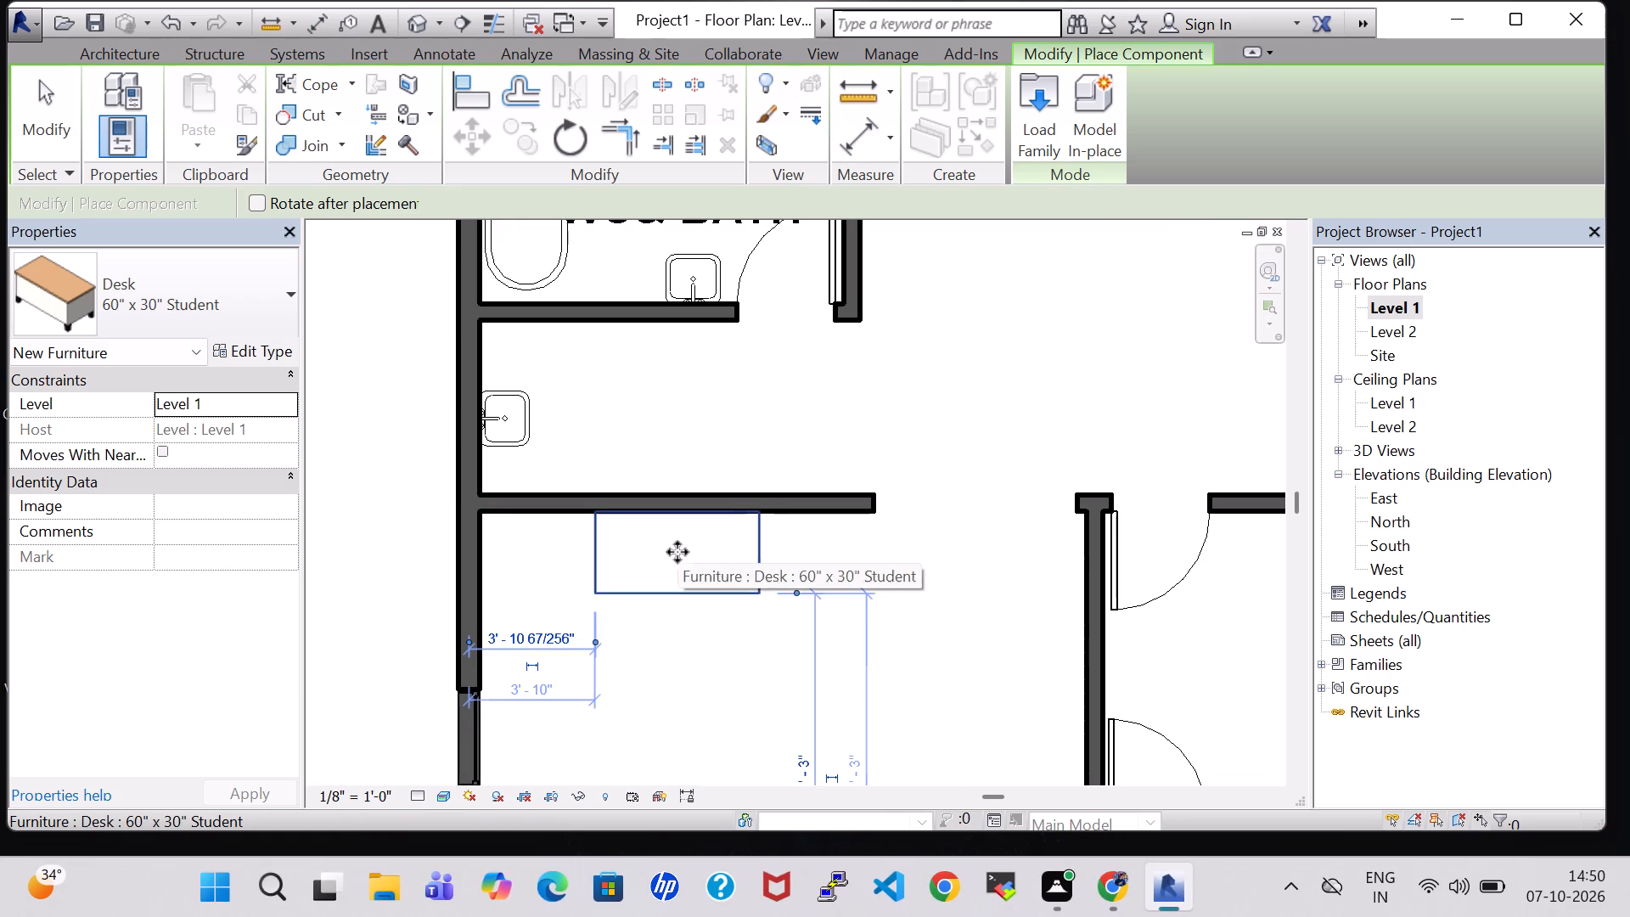
key("Escape")
Nudge the placed desk slightly south, away from the wall it touches.
key("Down")
key("Down")
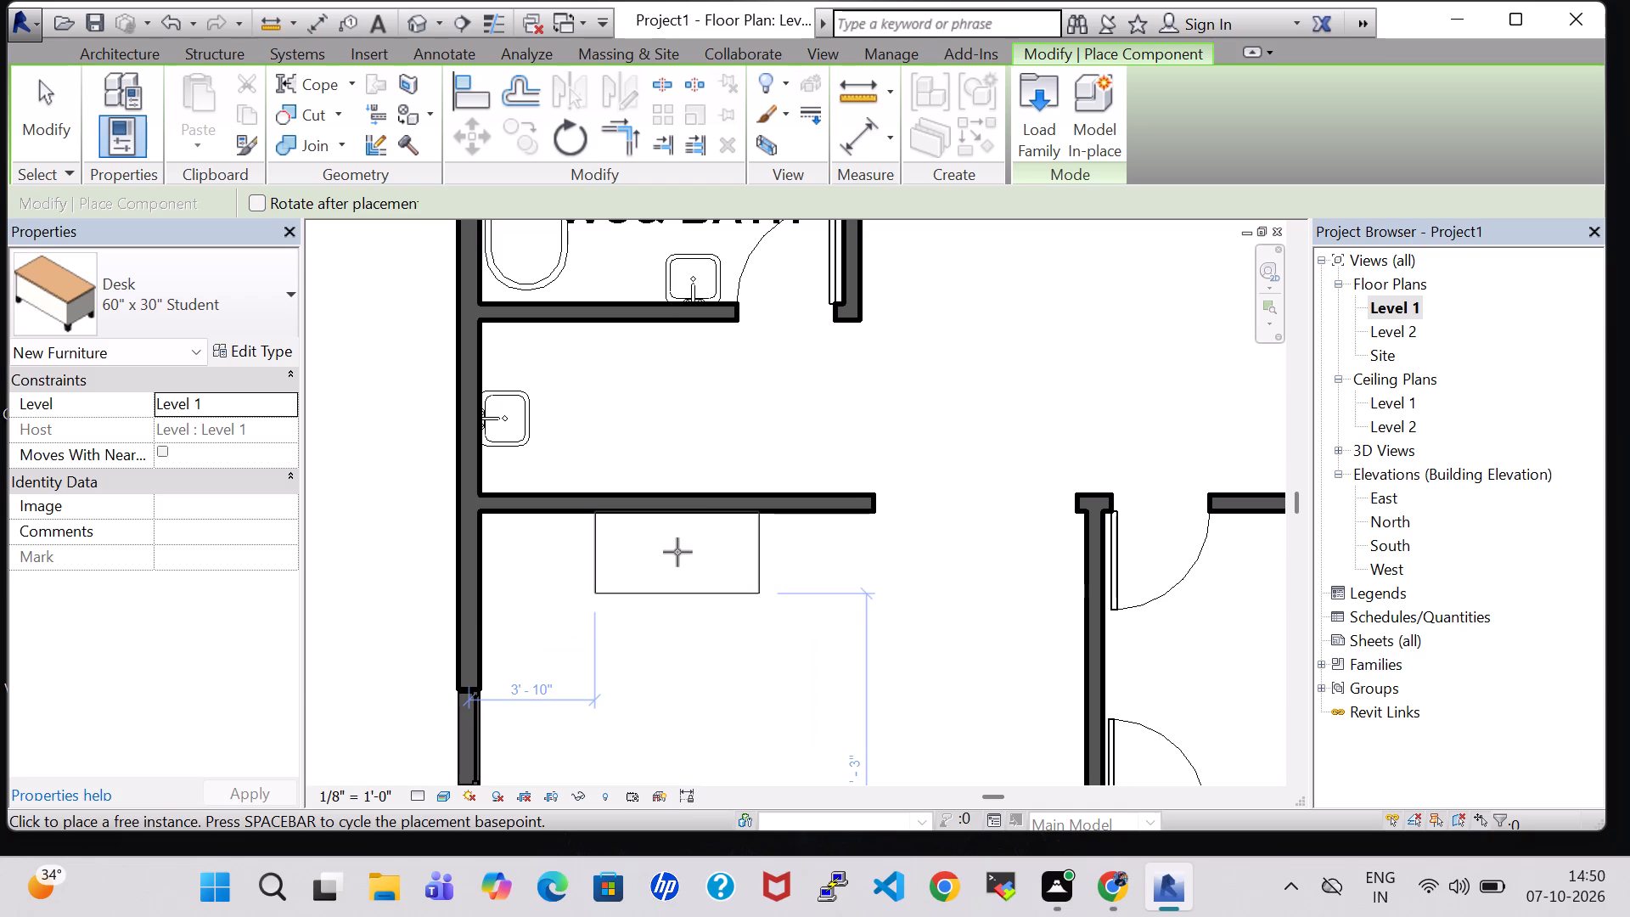
key("Escape")
left_click(677, 552)
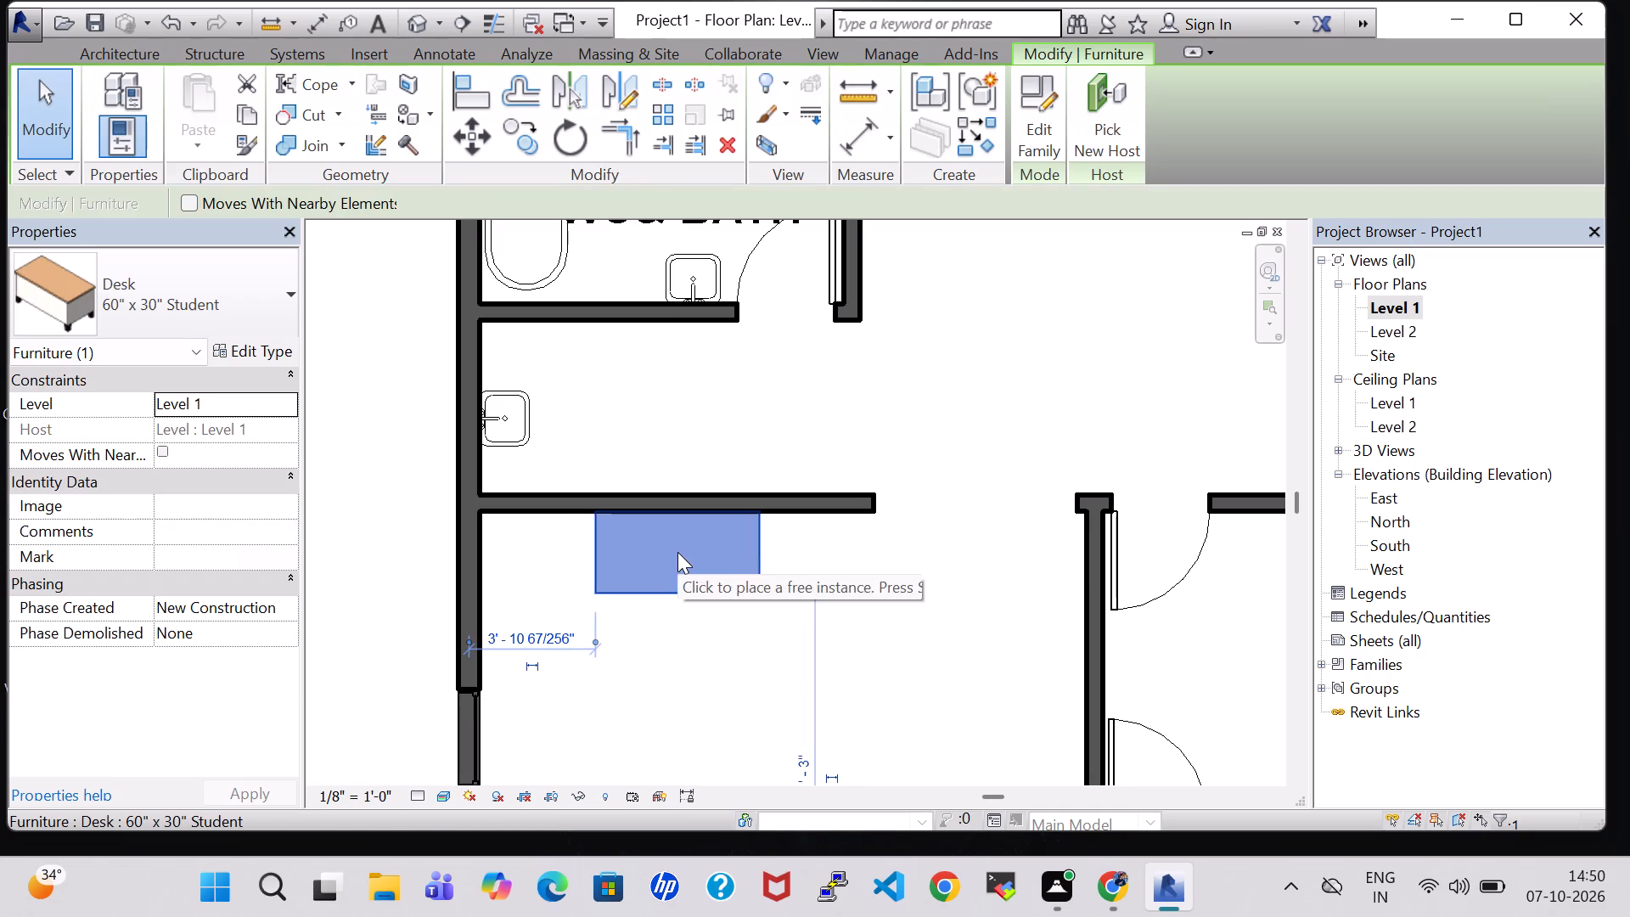
key("Down")
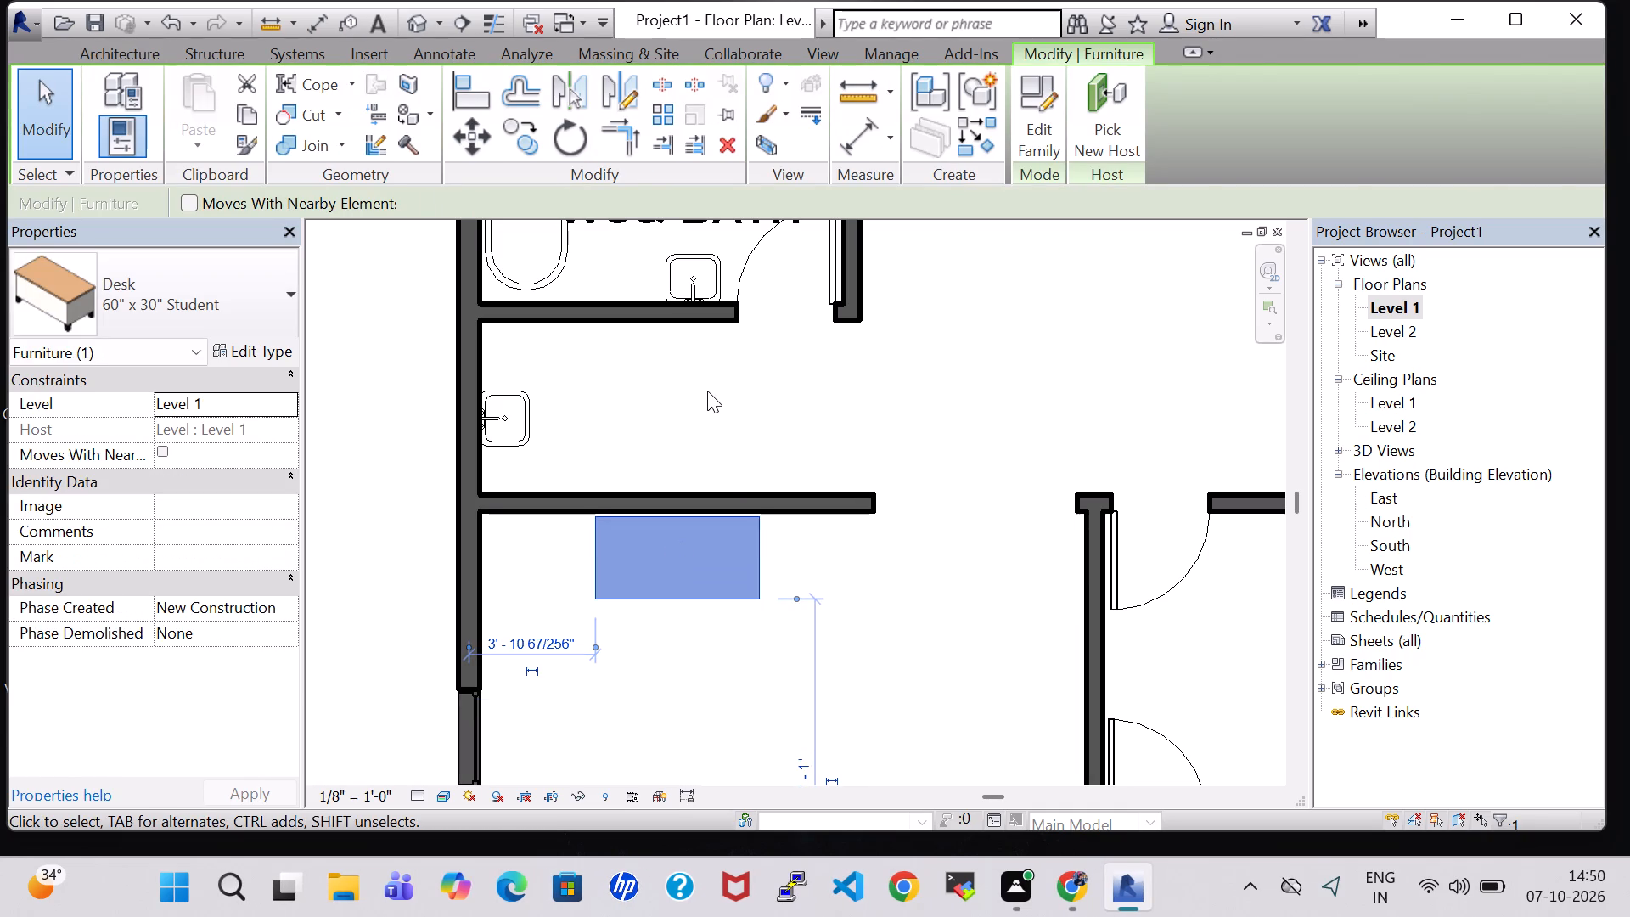
left_click(707, 391)
Load the Chair-Task Arms family from the library's Furniture Seating folder as the component to place.
left_click(271, 100)
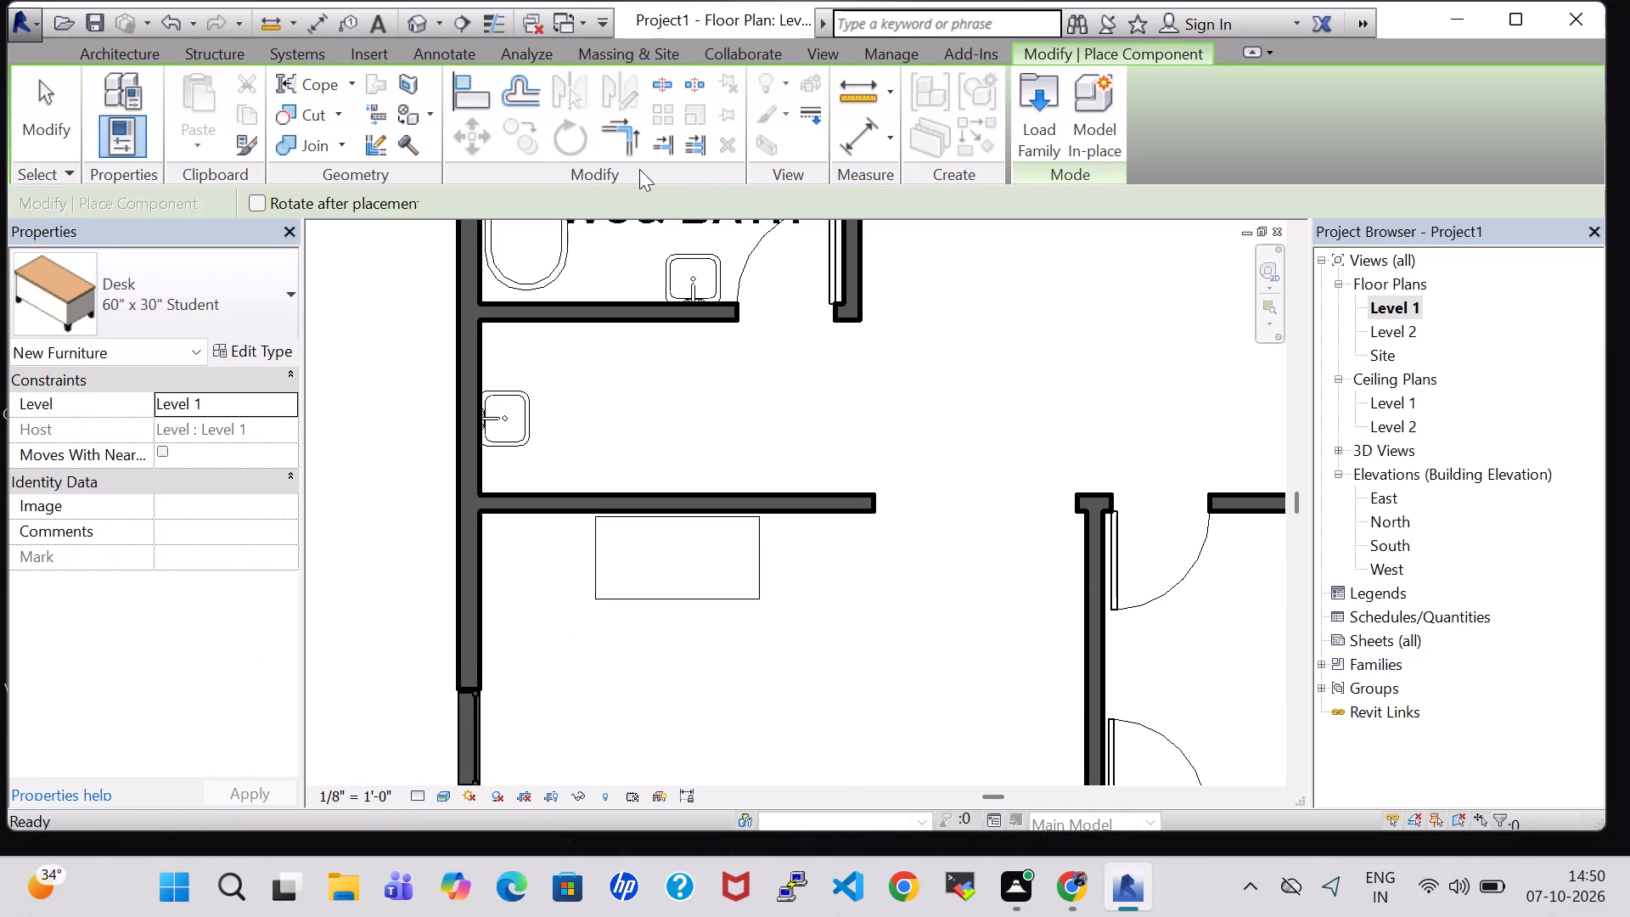
left_click(1025, 129)
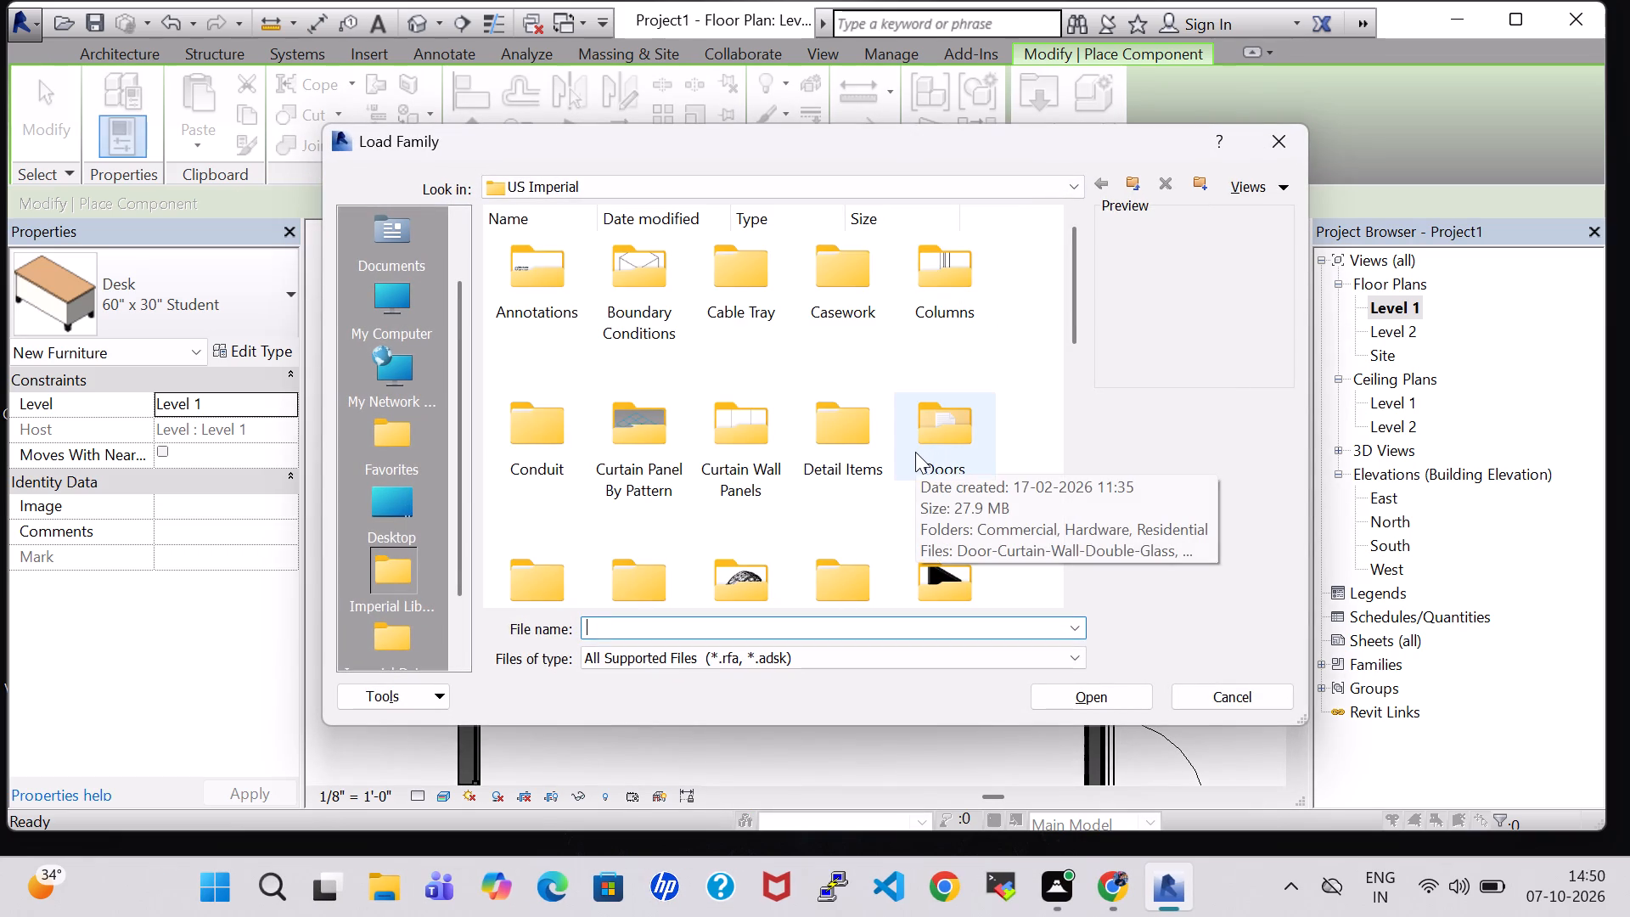
double_click(935, 573)
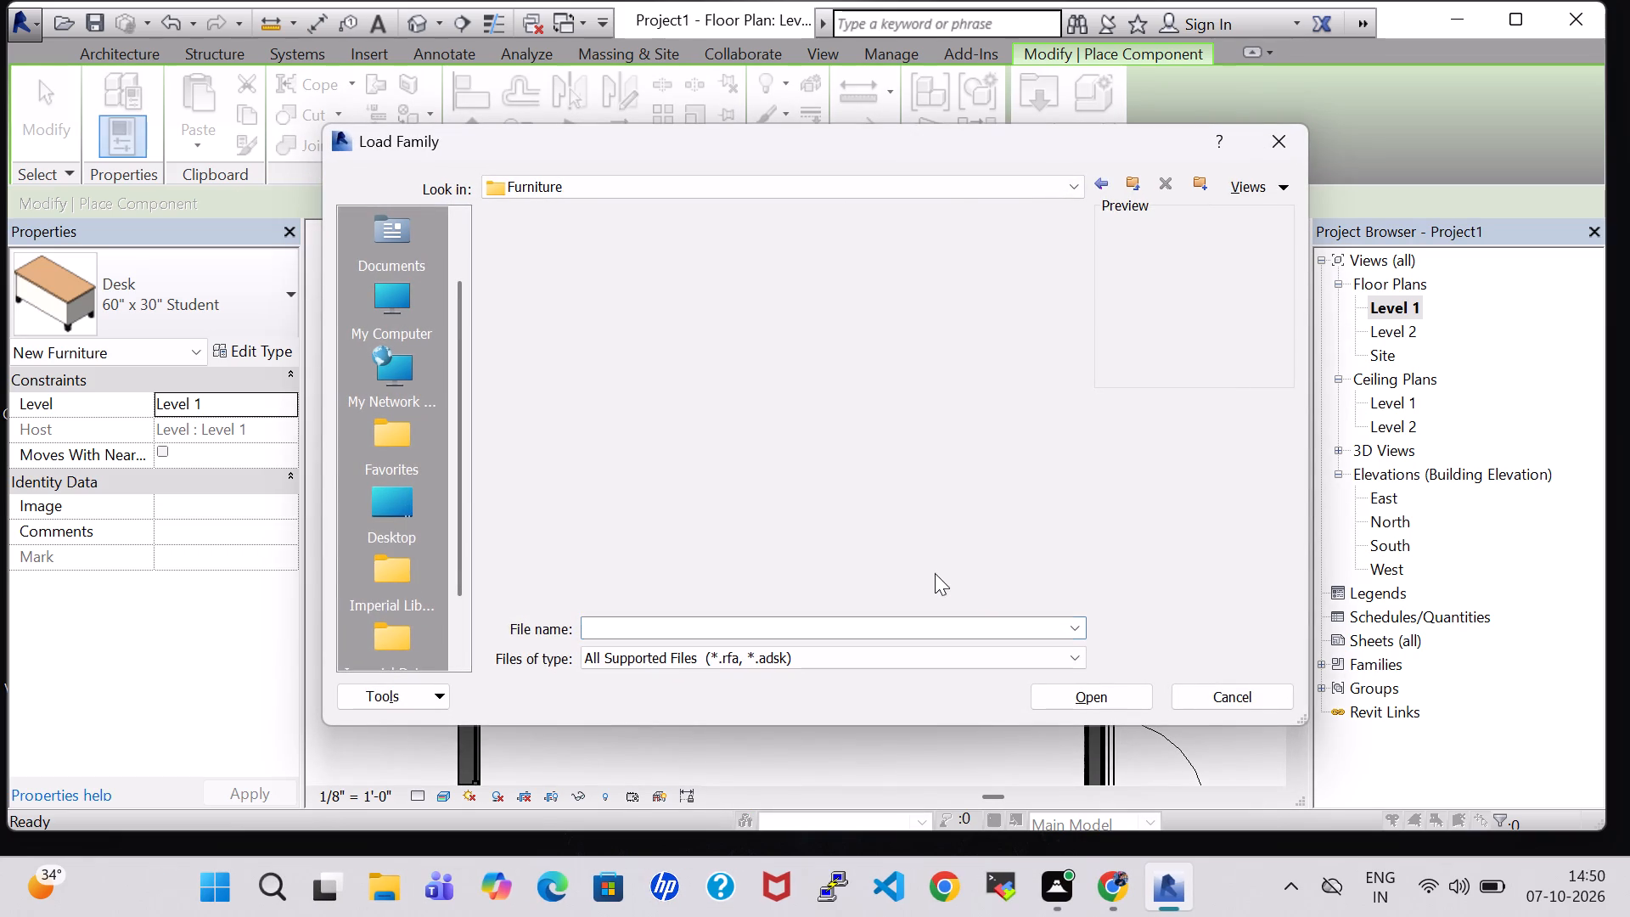
double_click(655, 294)
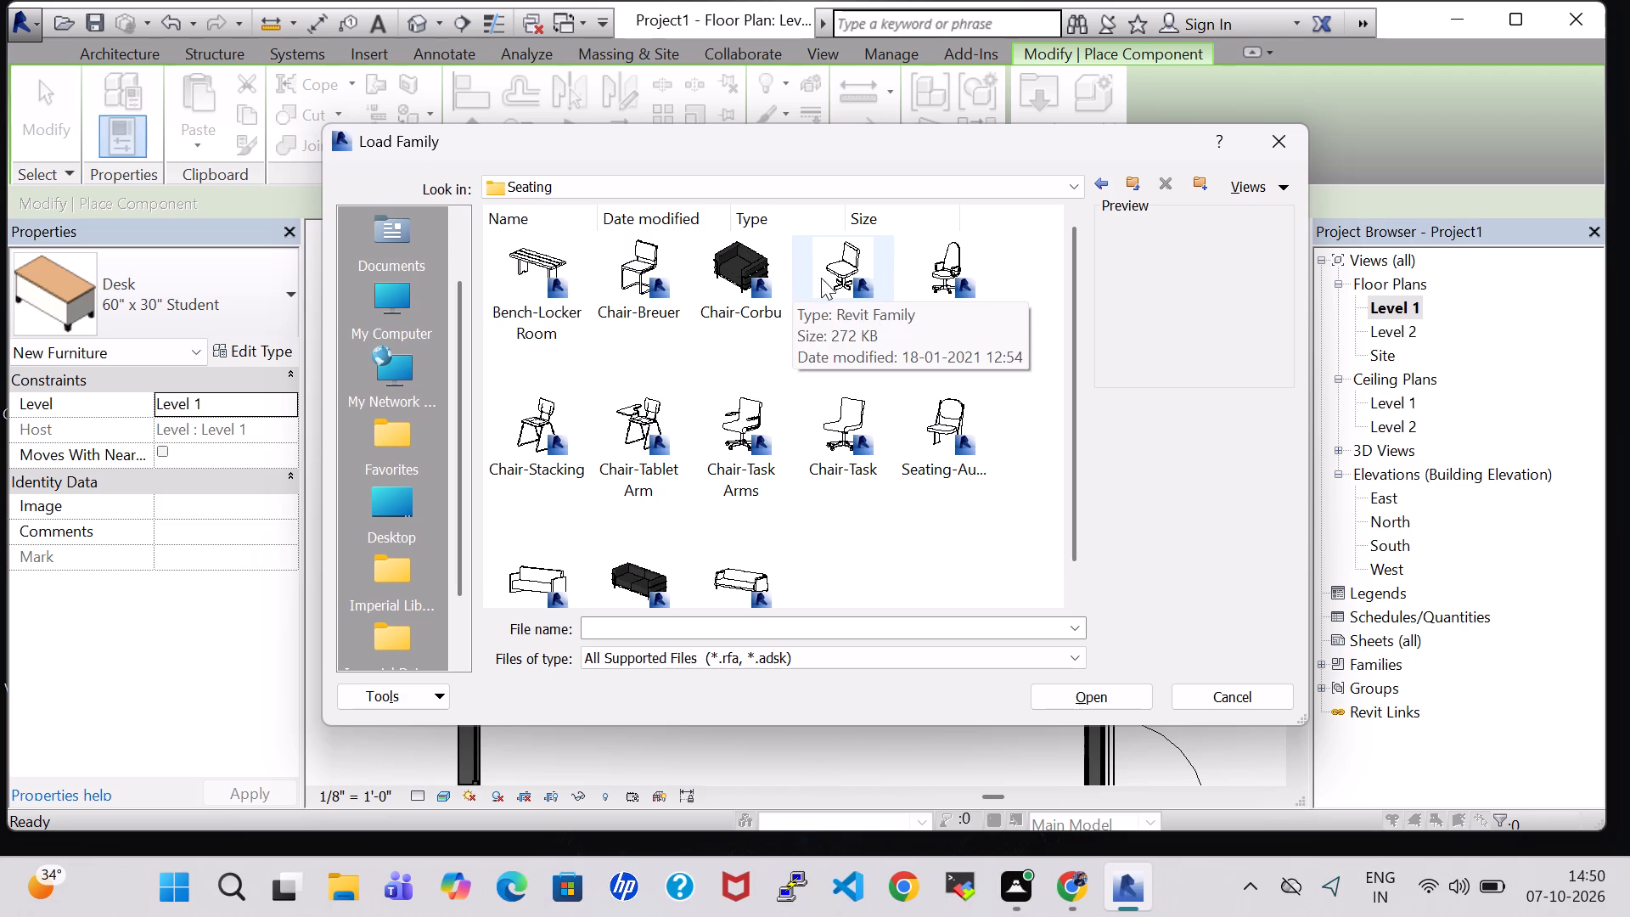
left_click(760, 405)
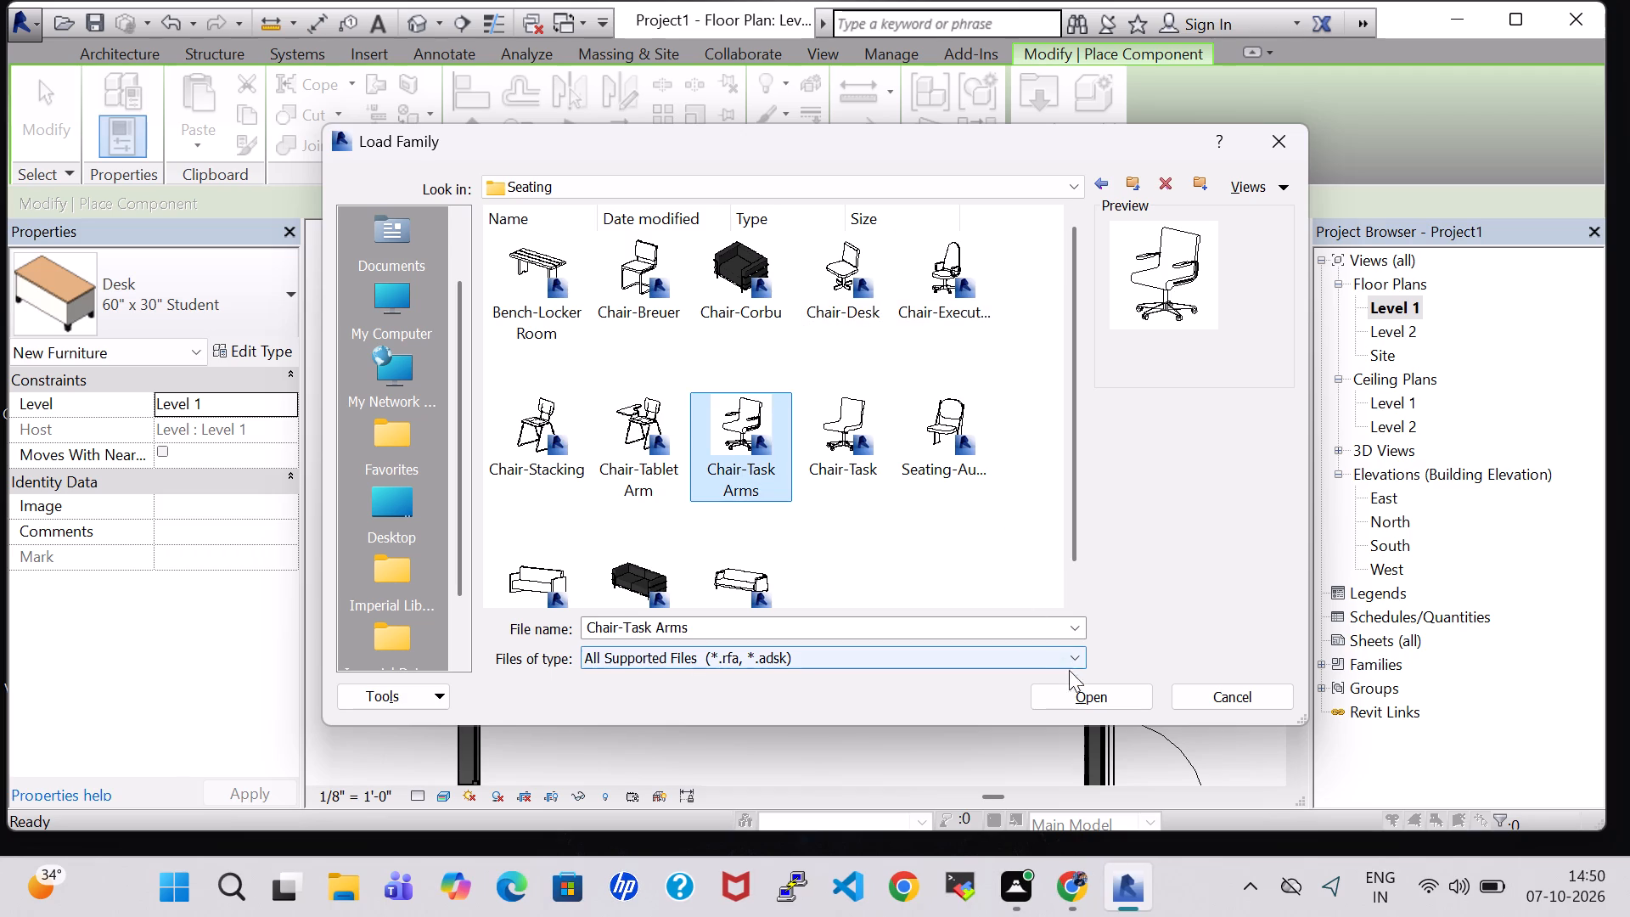
left_click(1082, 700)
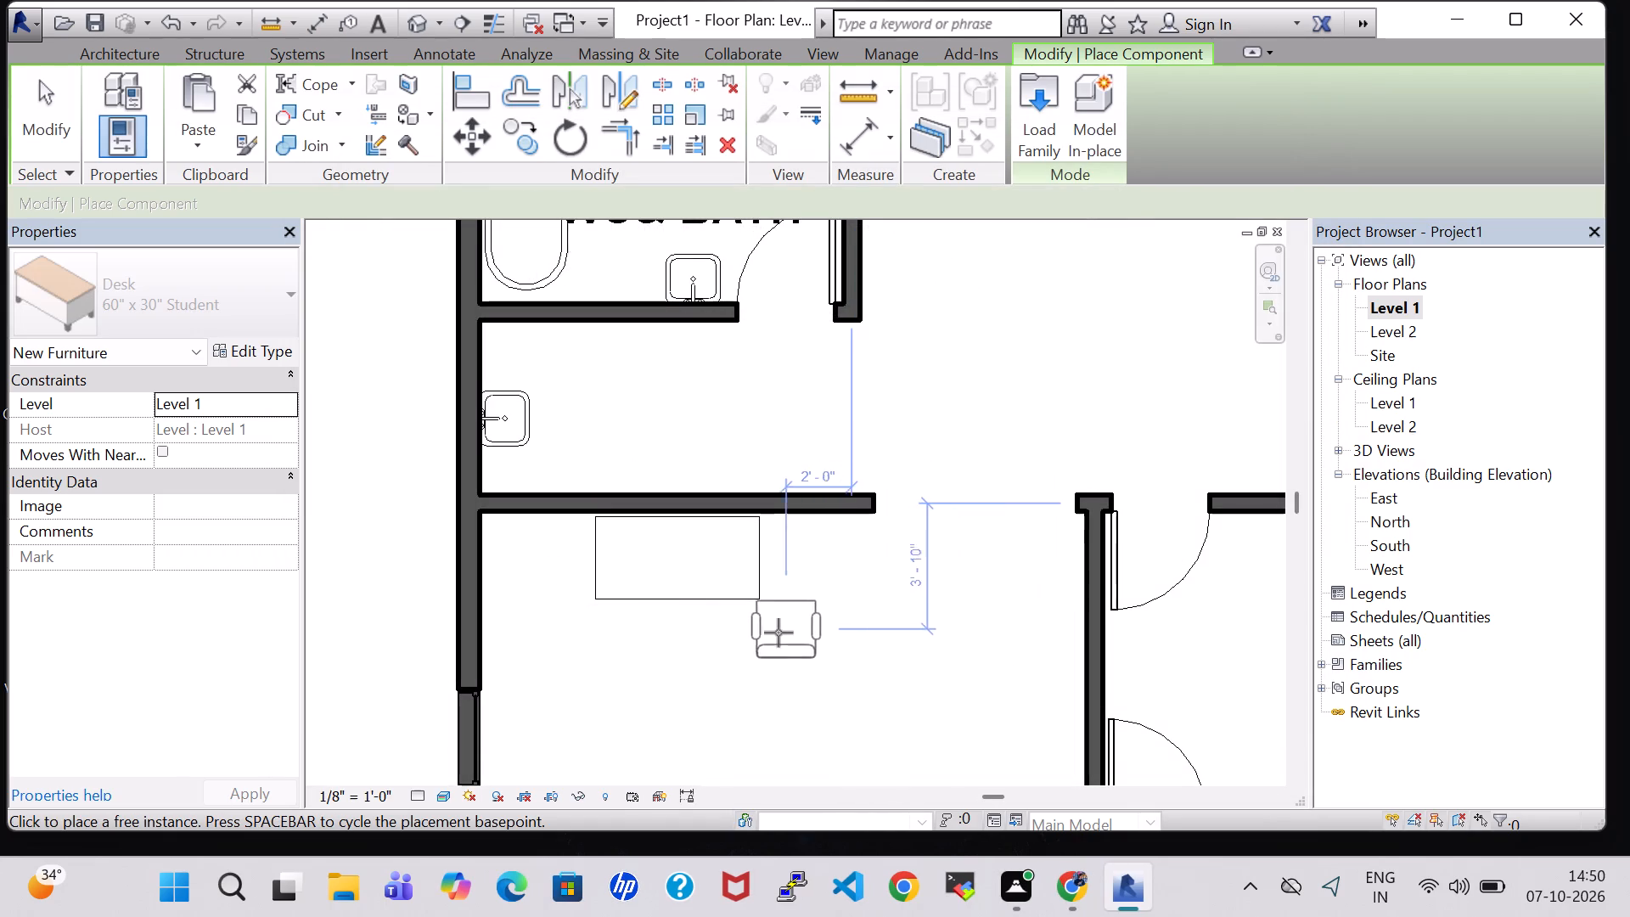
Place a Chair-Task Arms chair on the south side of the desk, facing it.
key("space")
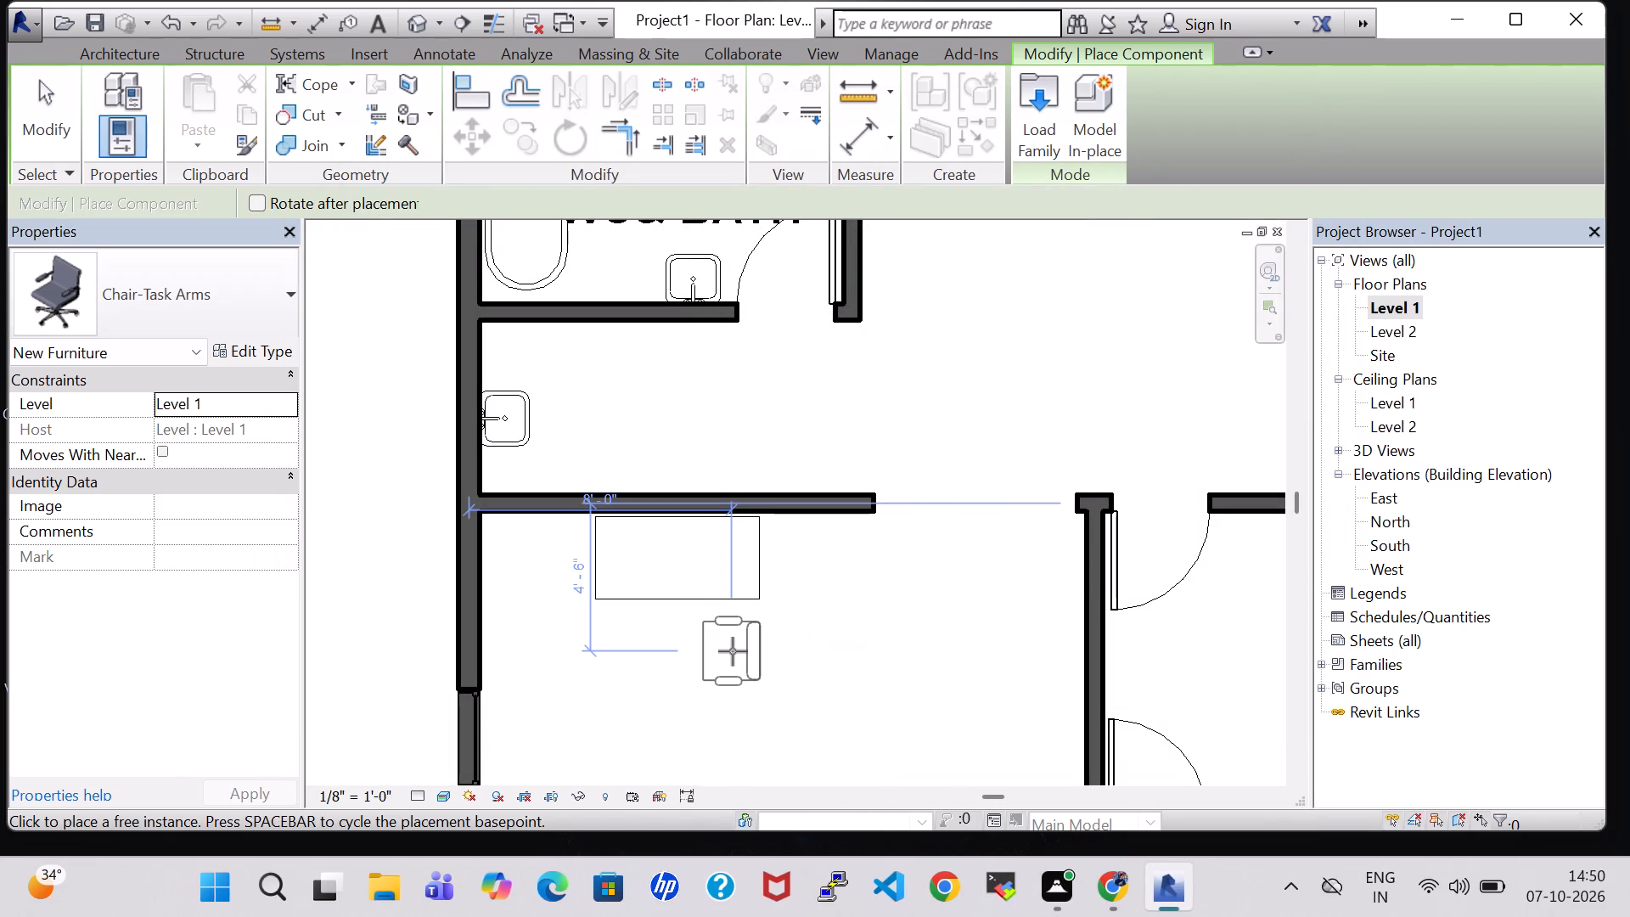
key("space")
key("space")
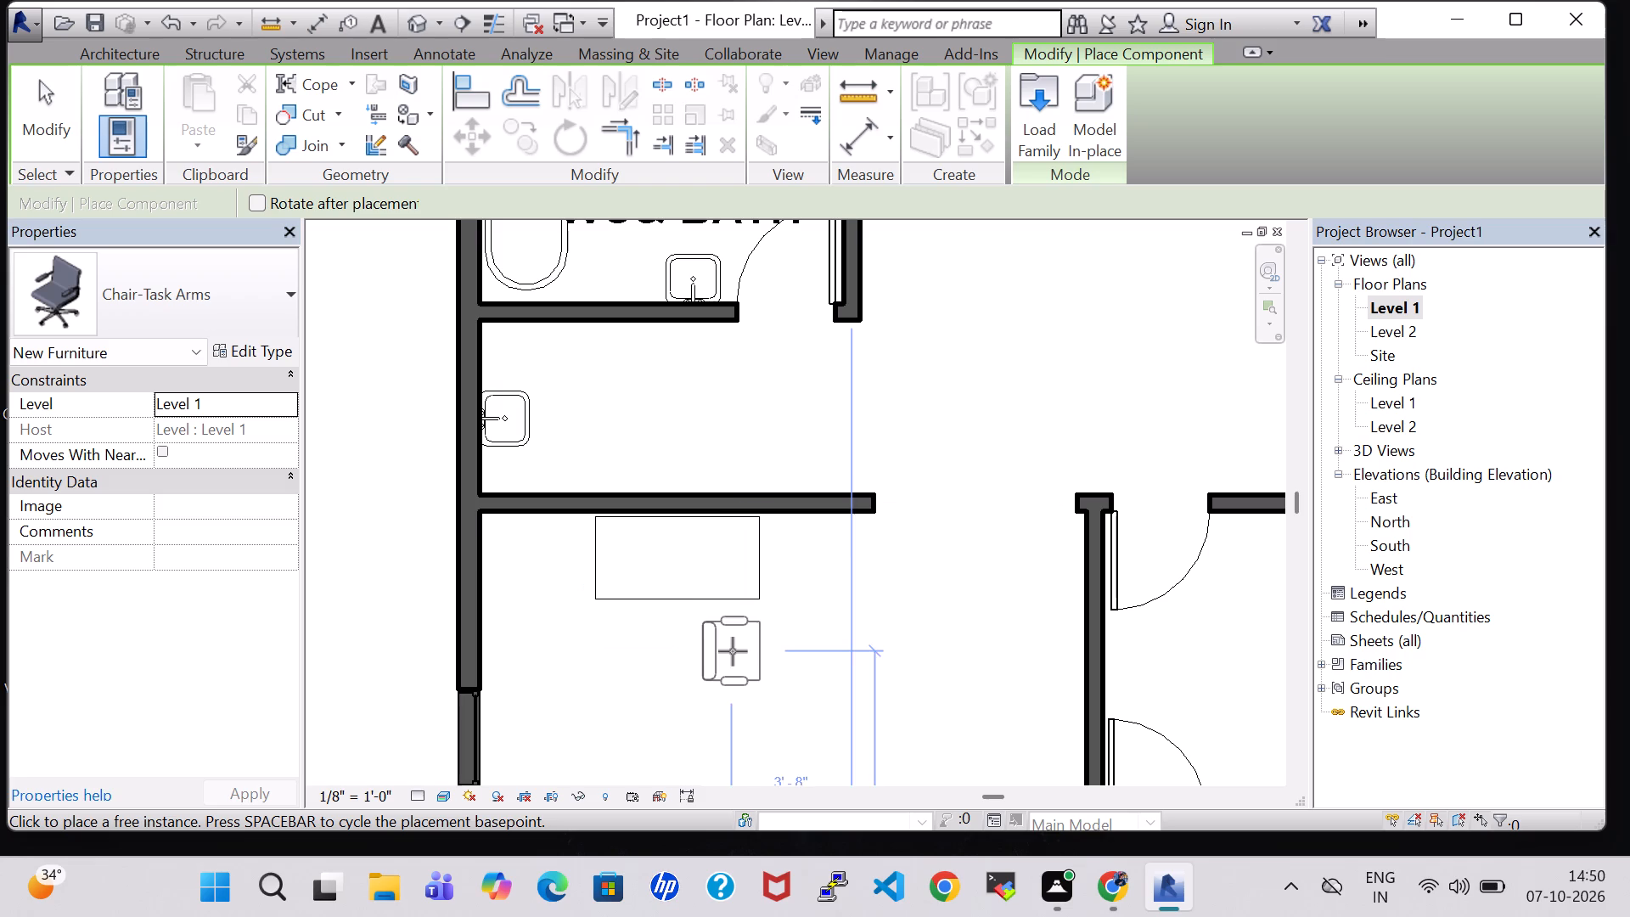
key("space")
left_click(694, 639)
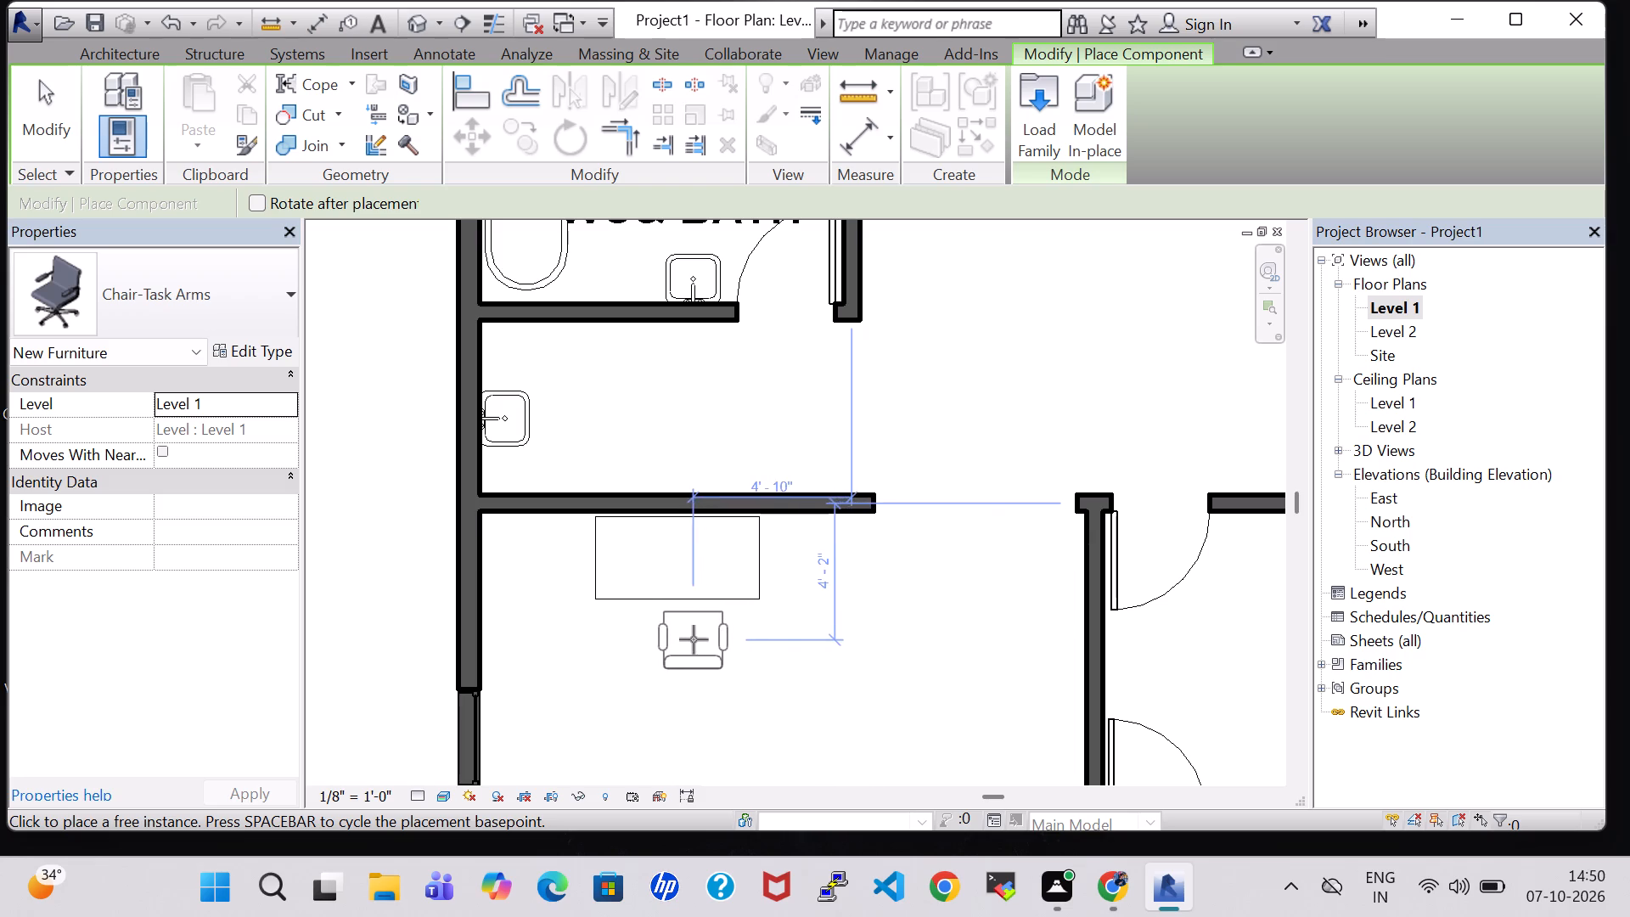
Place two more Chair-Task Arms chairs facing west, one south of the other, about 5'-8" from the exterior west wall.
middle_click_drag(837, 669, 857, 460)
scroll(837, 669, "up", 1)
key("space")
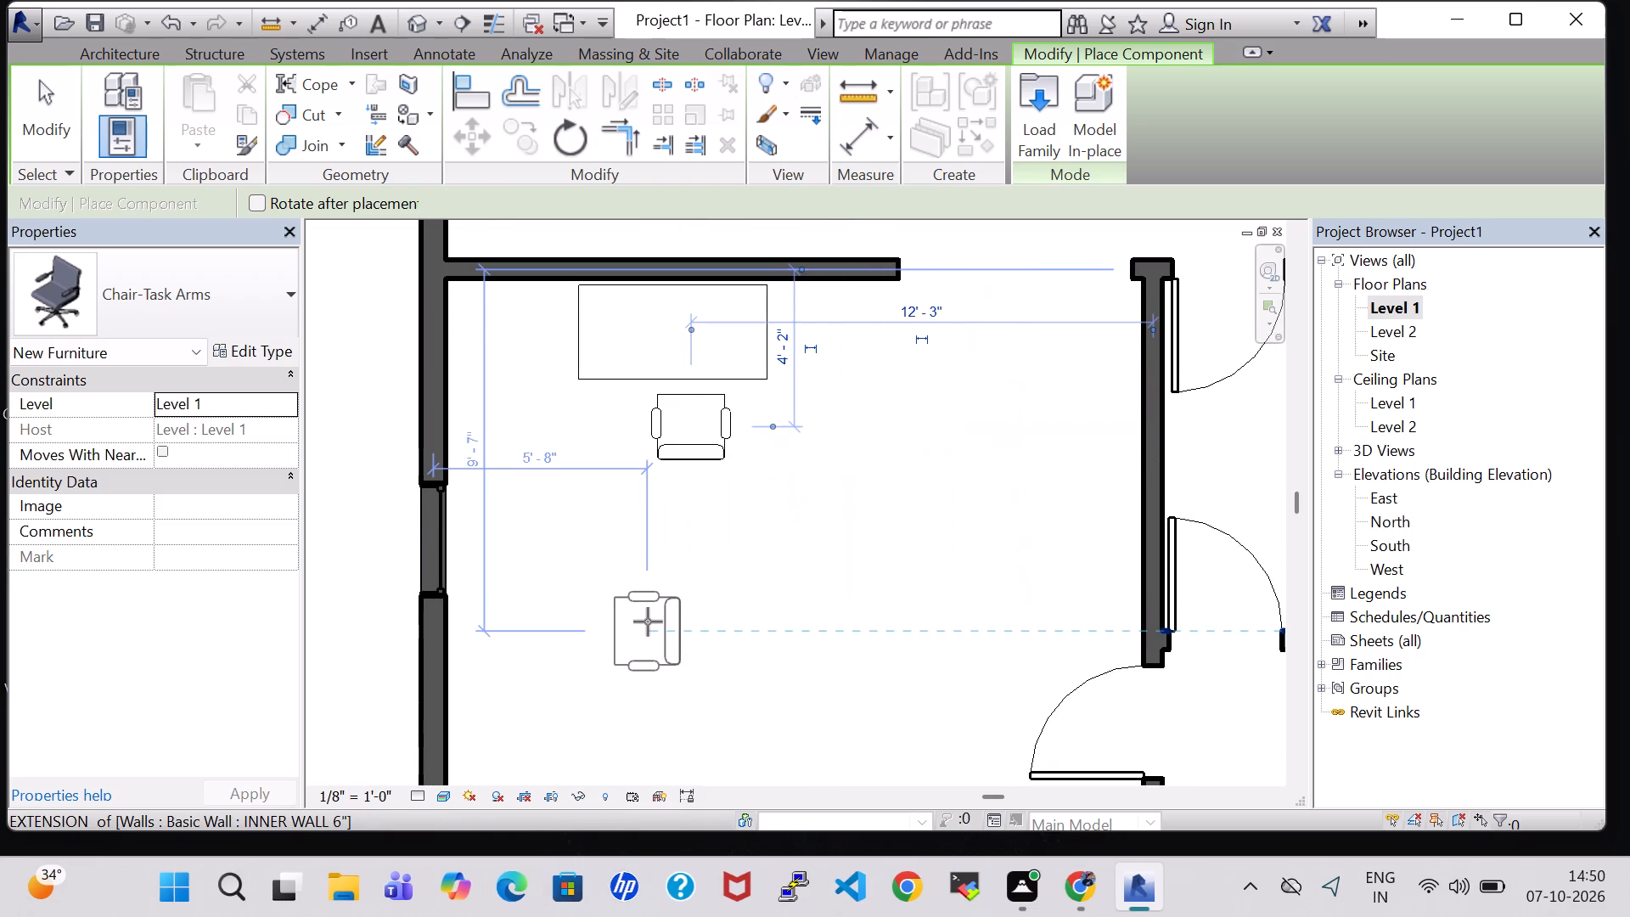
left_click(648, 622)
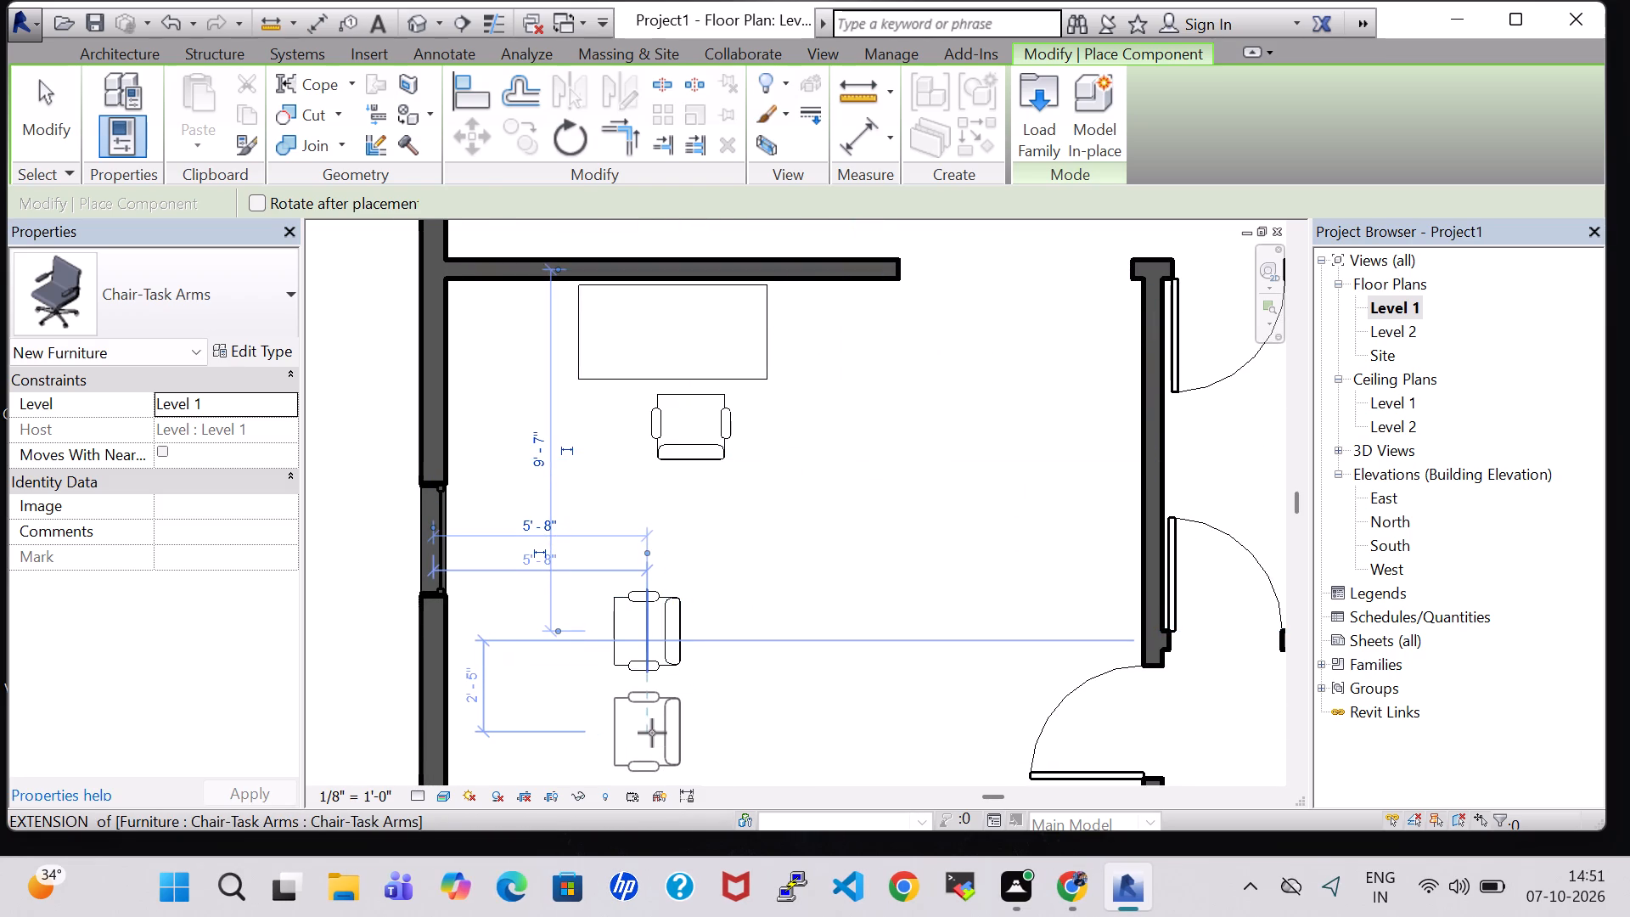
left_click(655, 735)
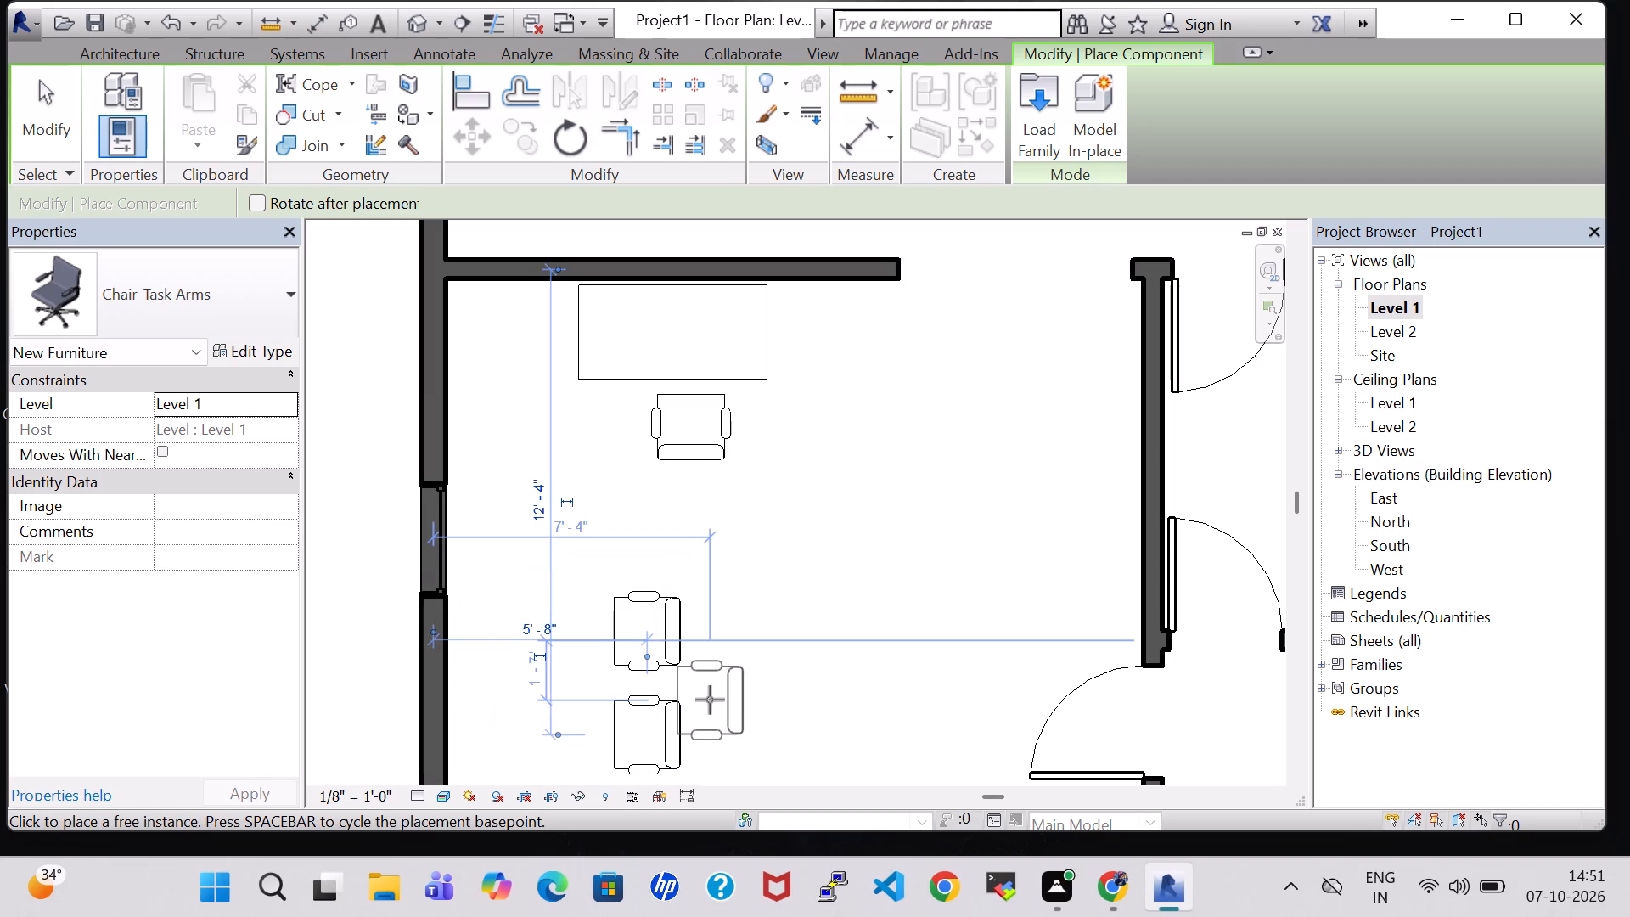
key("Escape")
key("Escape")
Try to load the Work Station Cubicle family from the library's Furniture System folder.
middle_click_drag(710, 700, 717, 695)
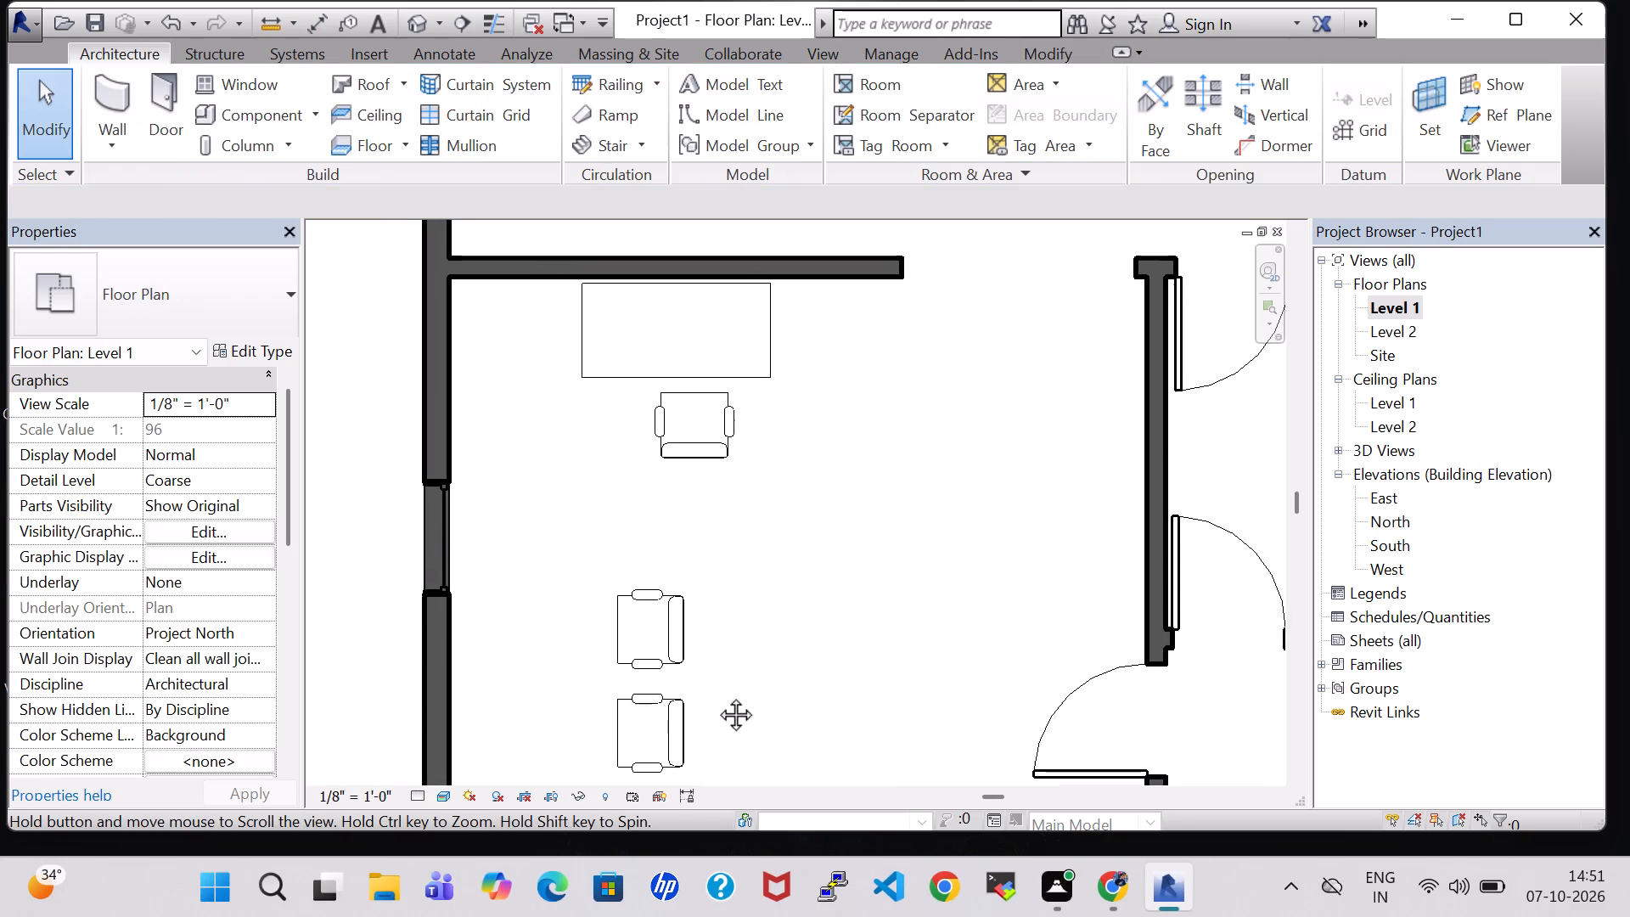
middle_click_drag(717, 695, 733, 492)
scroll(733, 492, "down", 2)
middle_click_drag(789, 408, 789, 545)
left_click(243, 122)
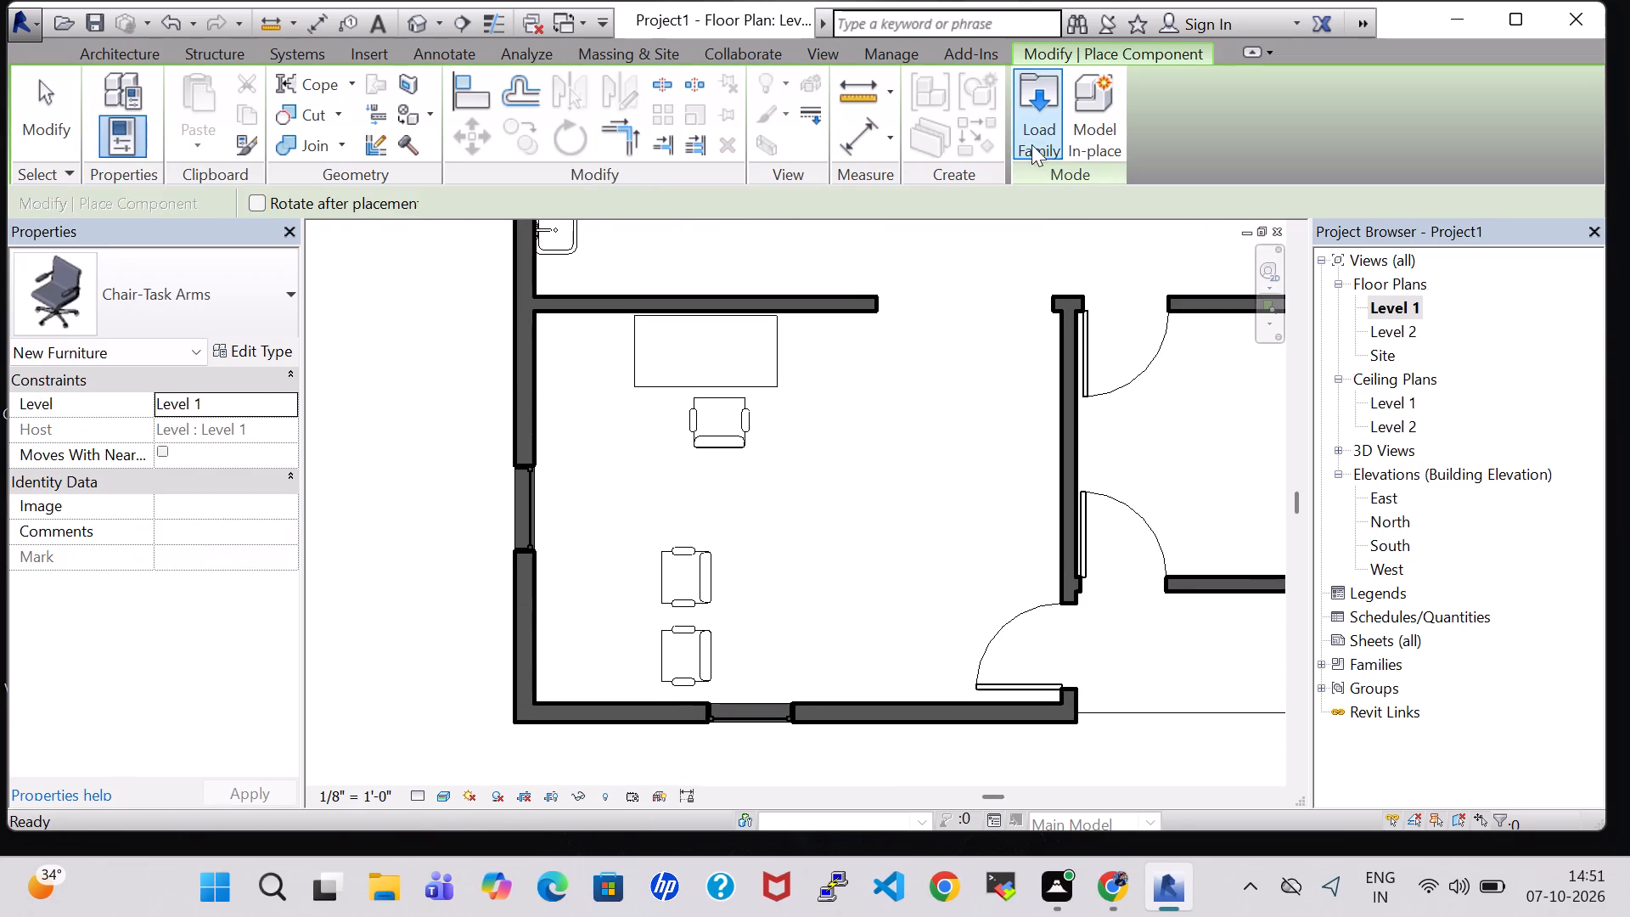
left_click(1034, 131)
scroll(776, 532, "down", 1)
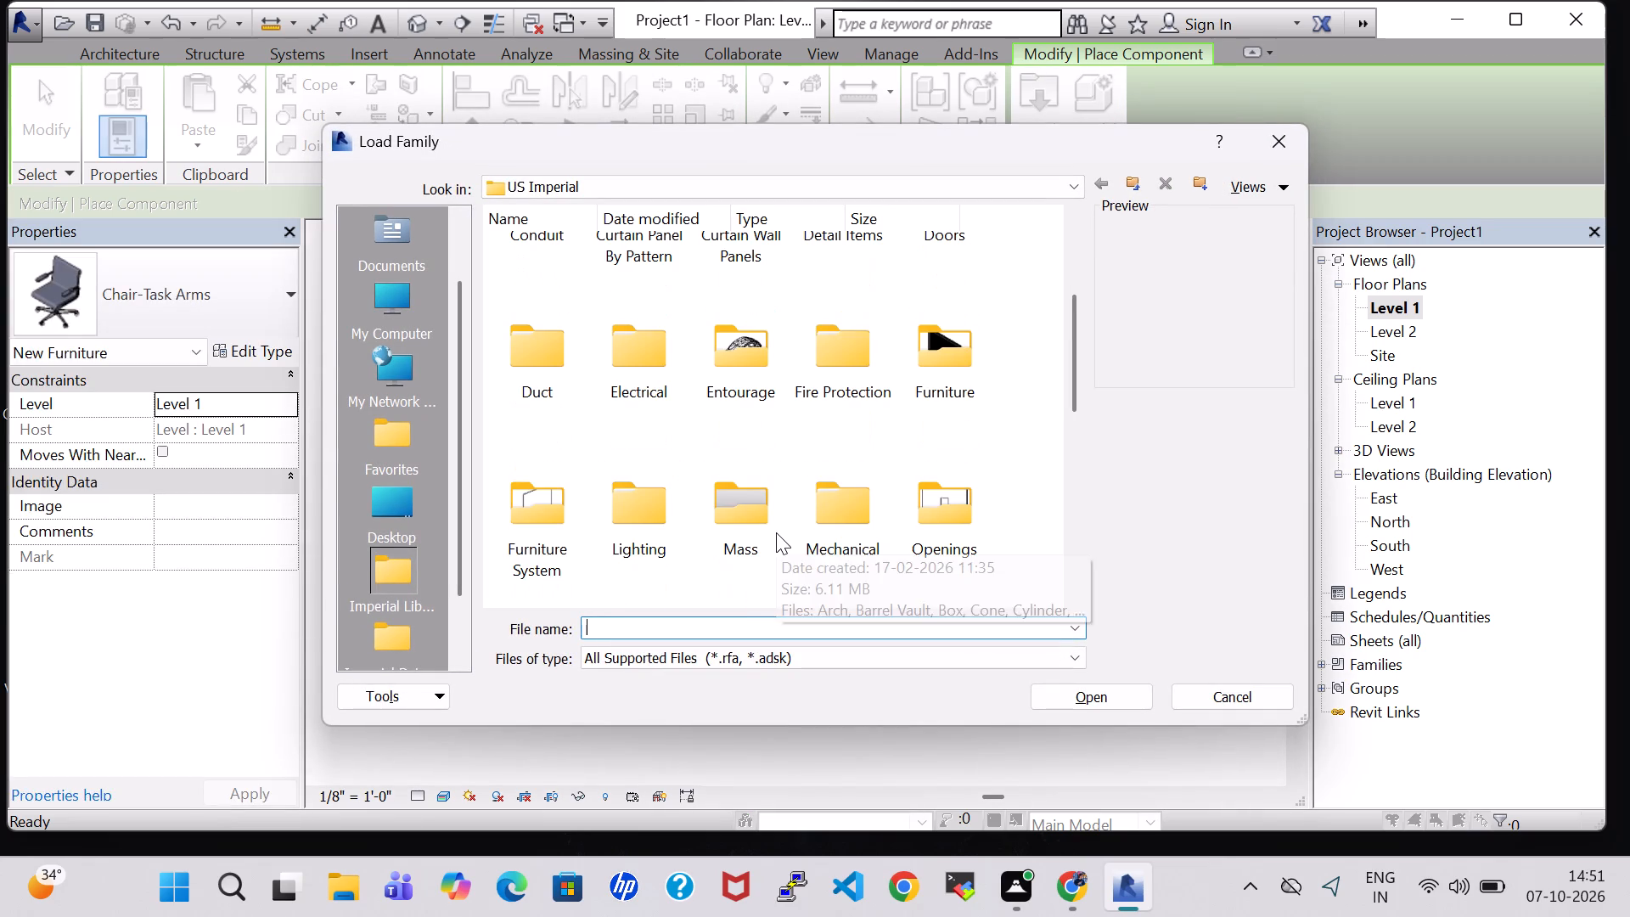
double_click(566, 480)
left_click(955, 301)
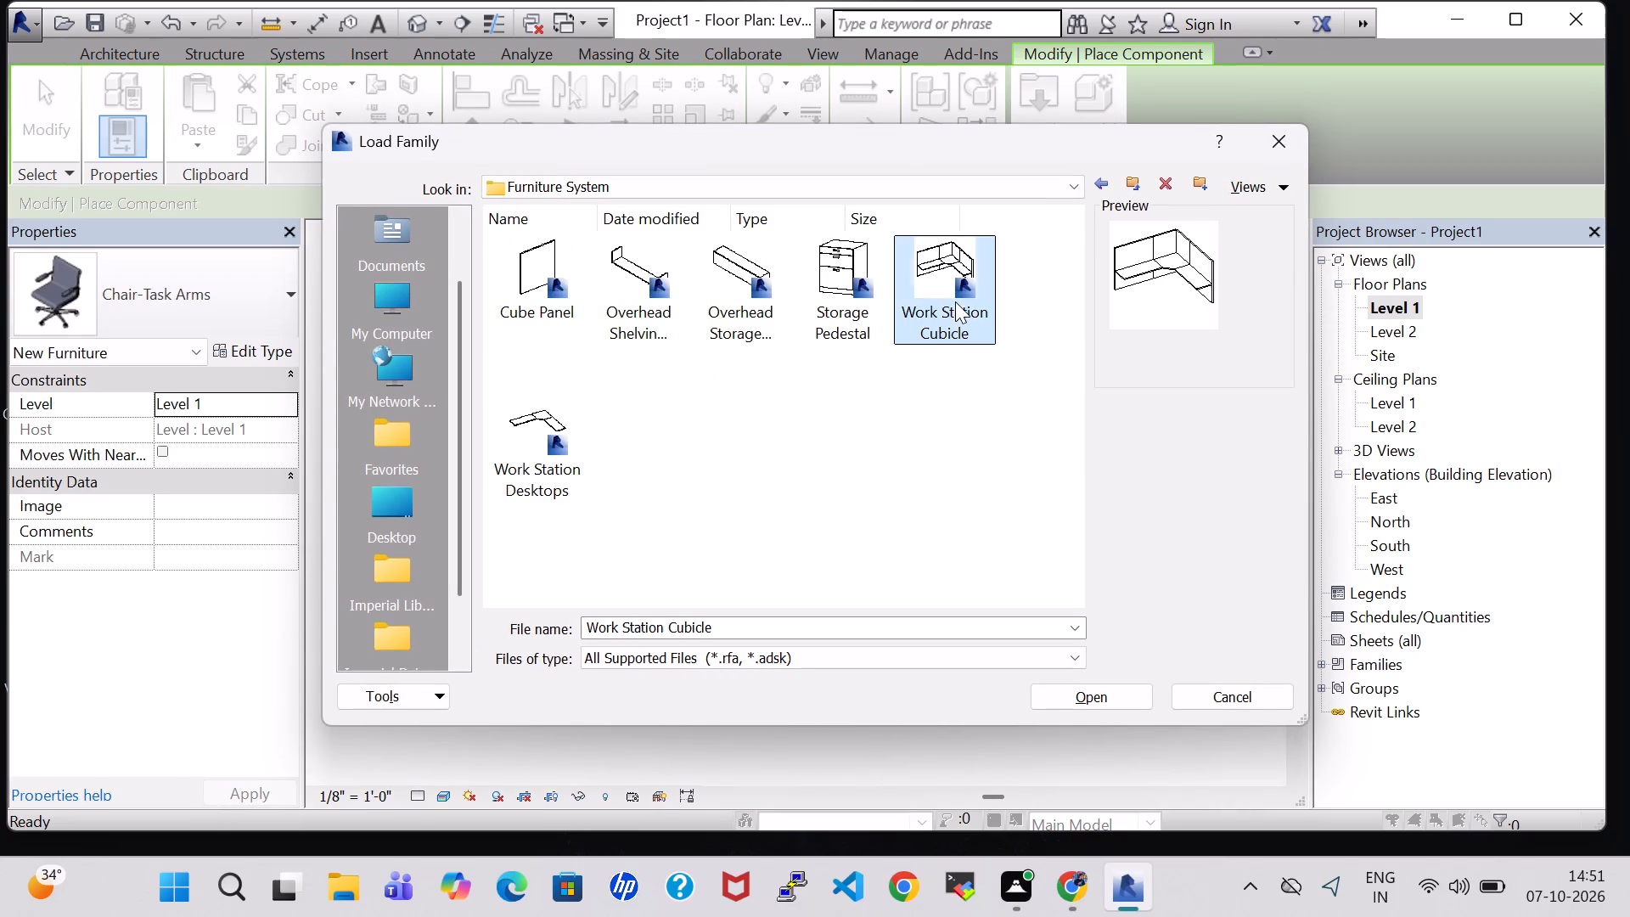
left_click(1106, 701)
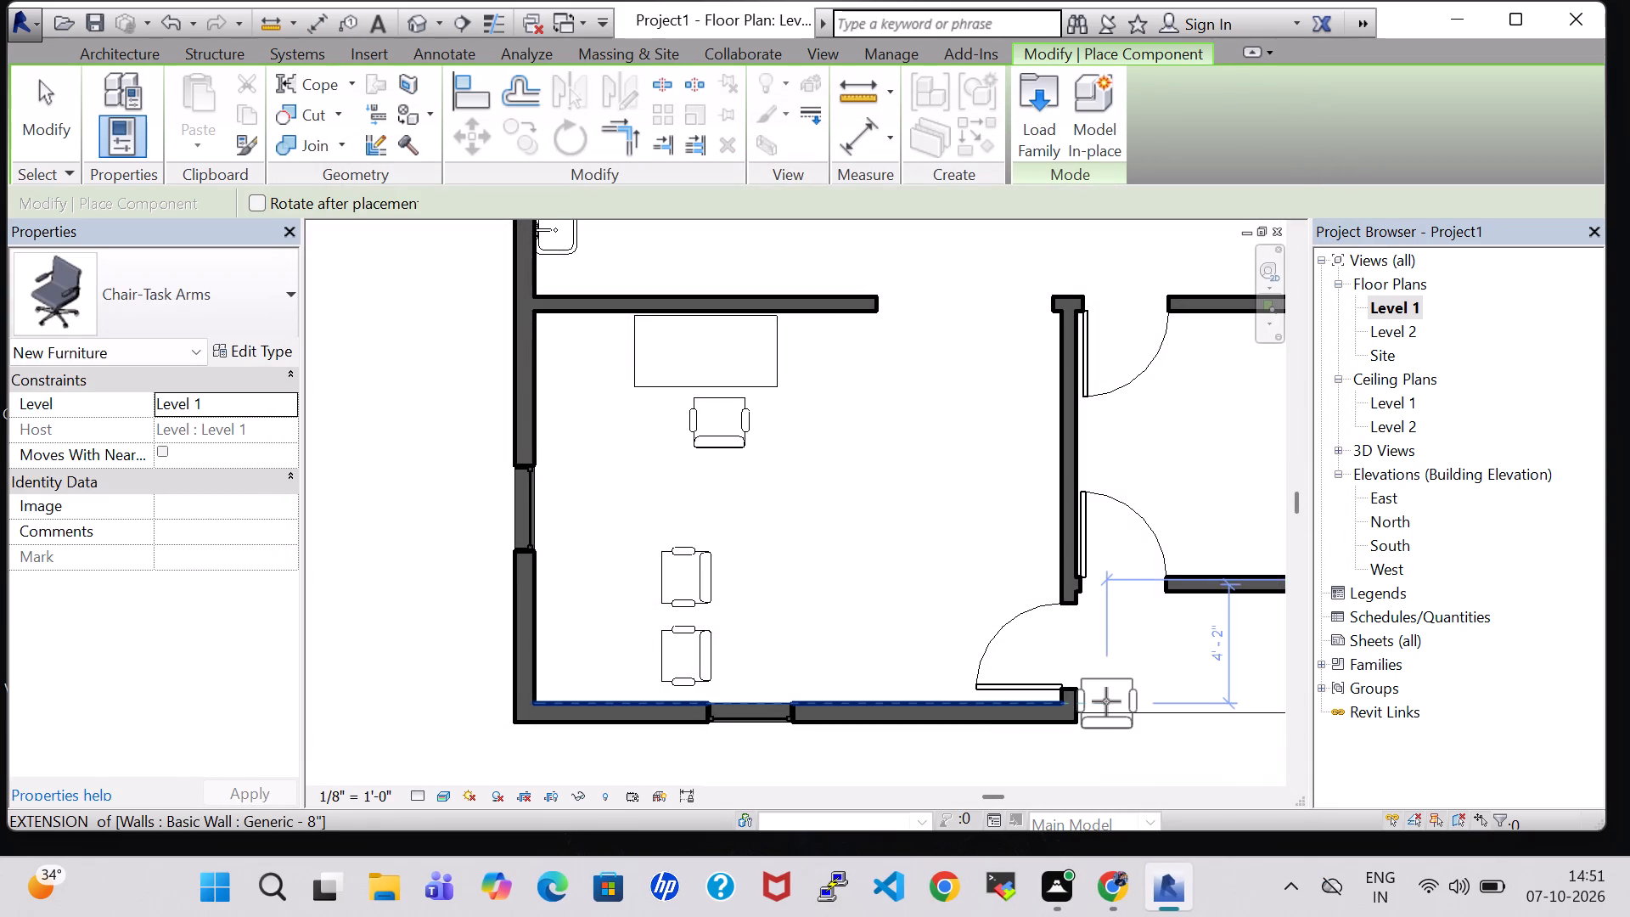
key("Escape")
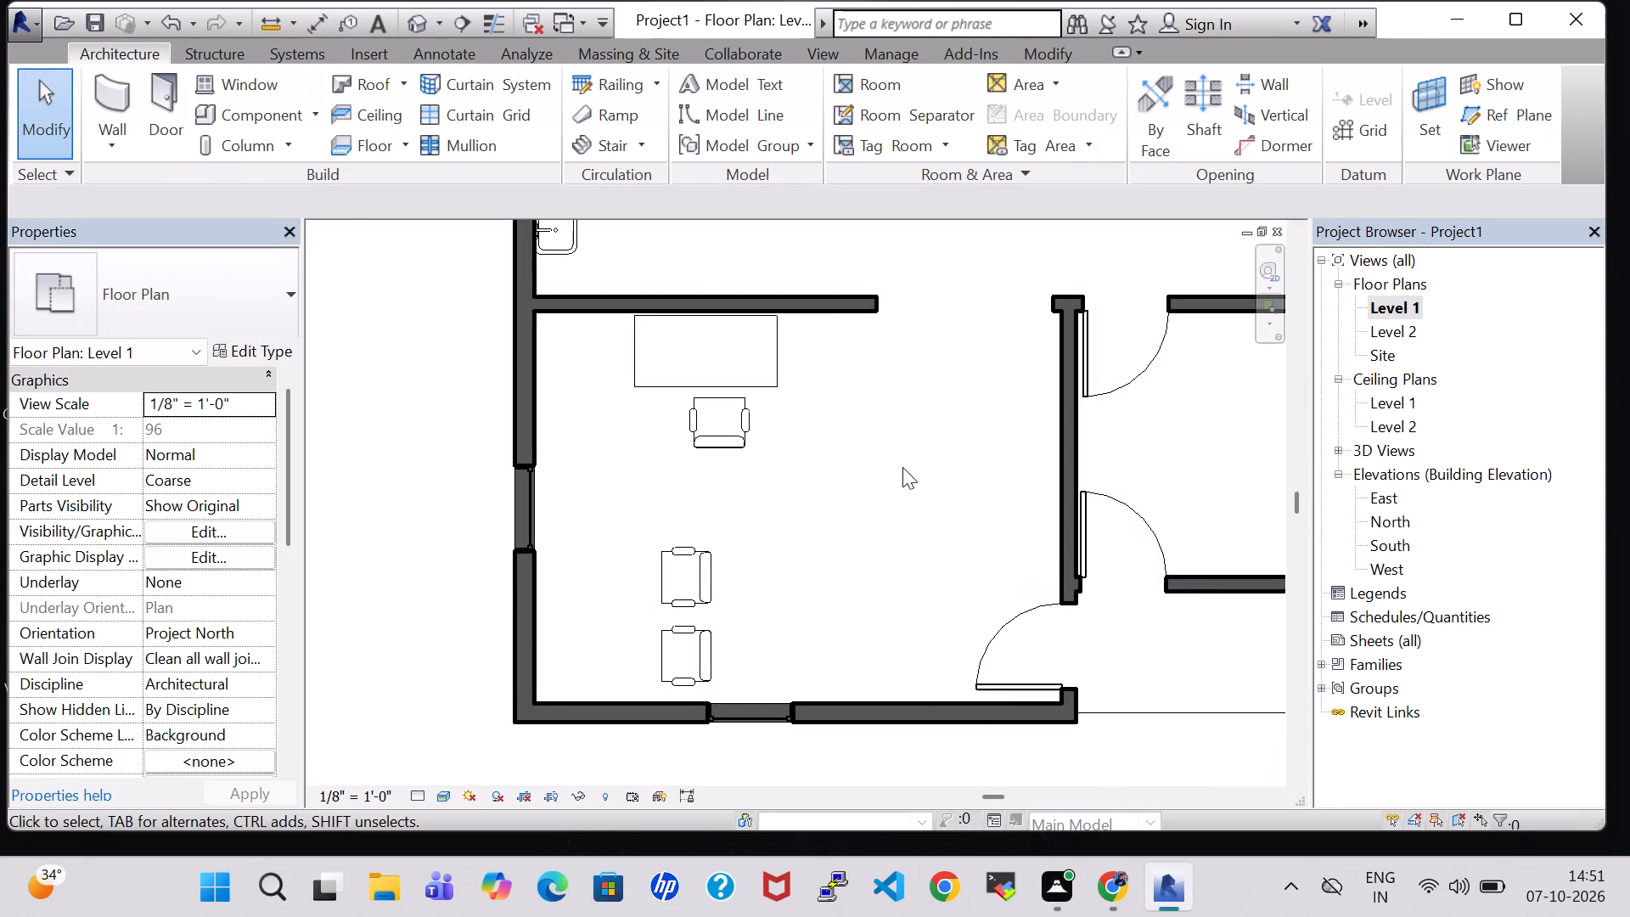
Load the Chair-Corbu family from the library's Furniture Seating folder as the component to place.
left_click(238, 109)
left_click(1049, 119)
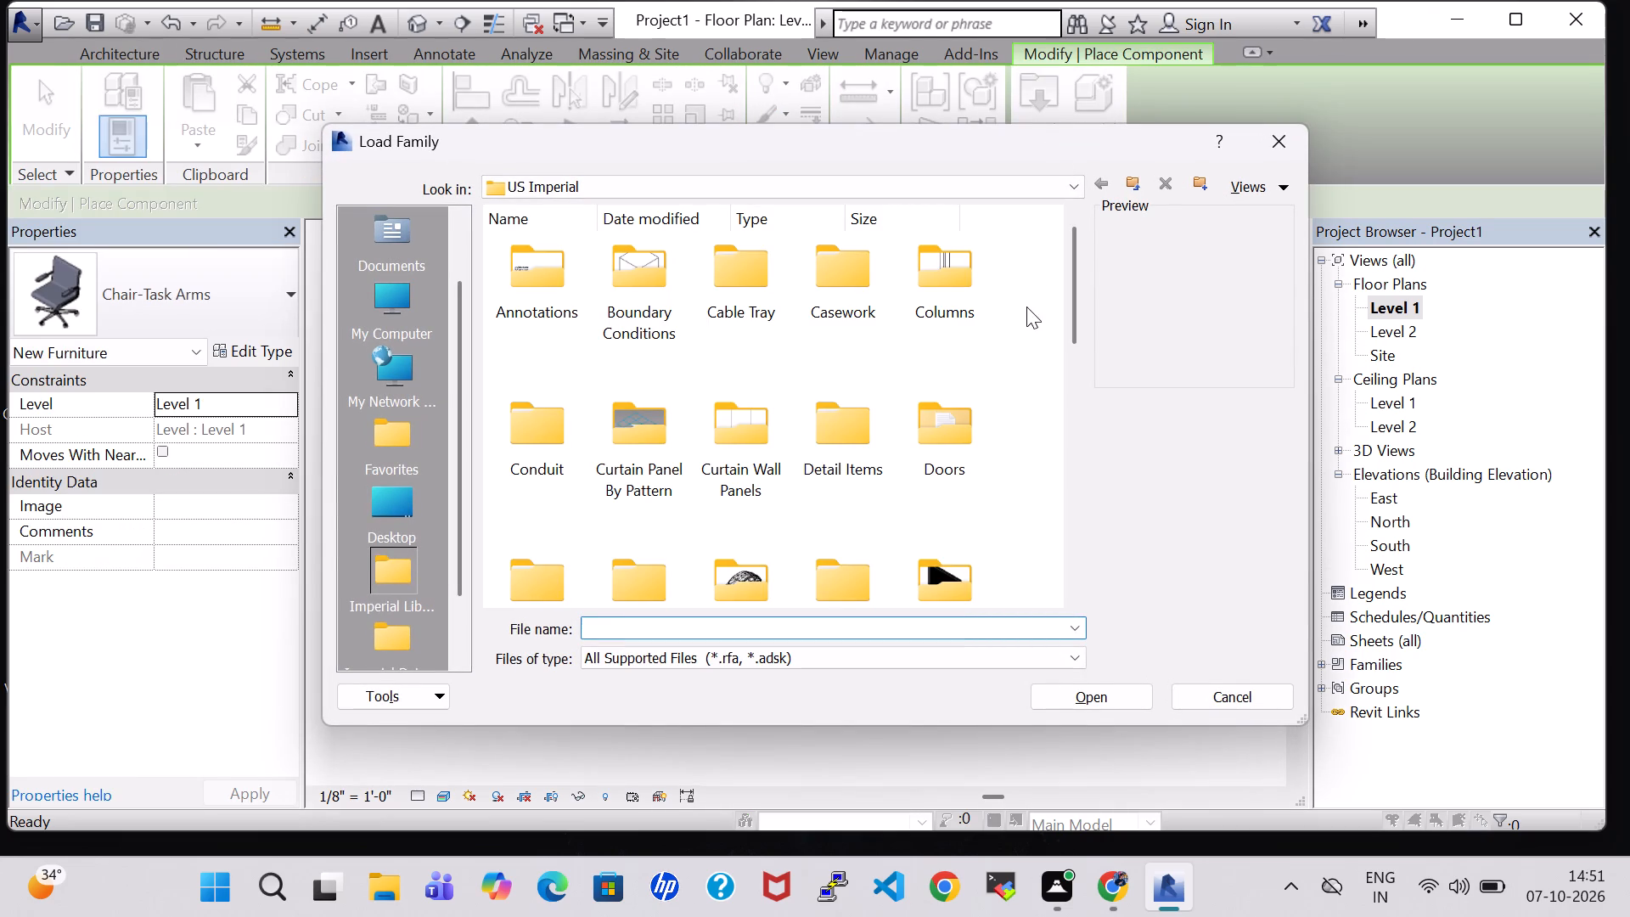
scroll(812, 515, "down", 1)
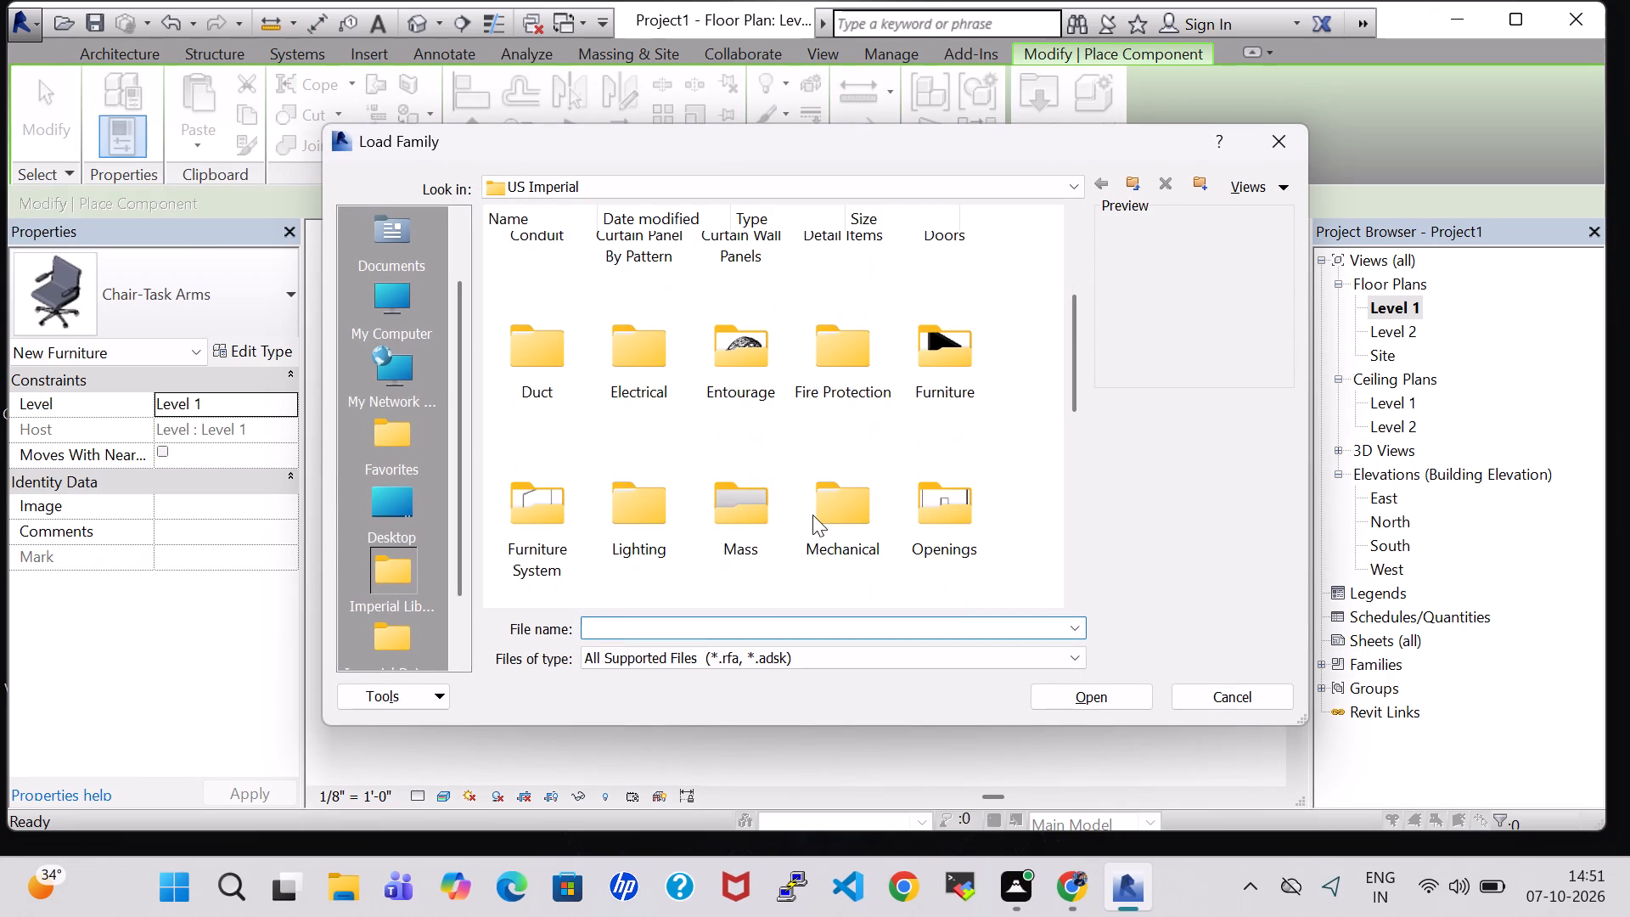
scroll(848, 458, "down", 1)
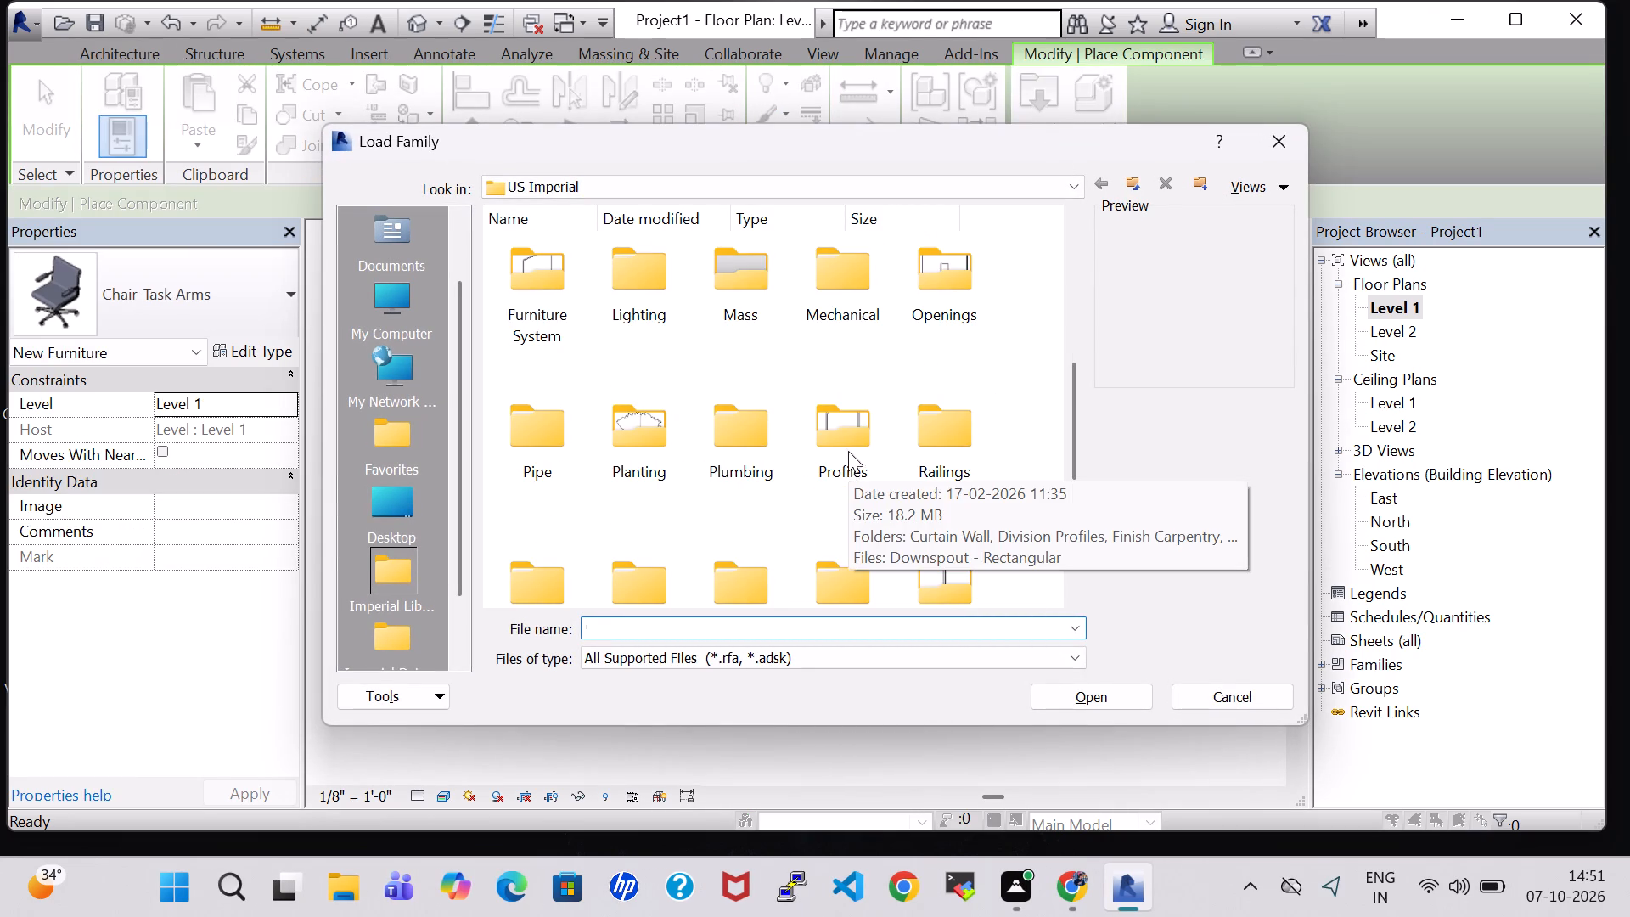
scroll(838, 380, "up", 3)
double_click(975, 570)
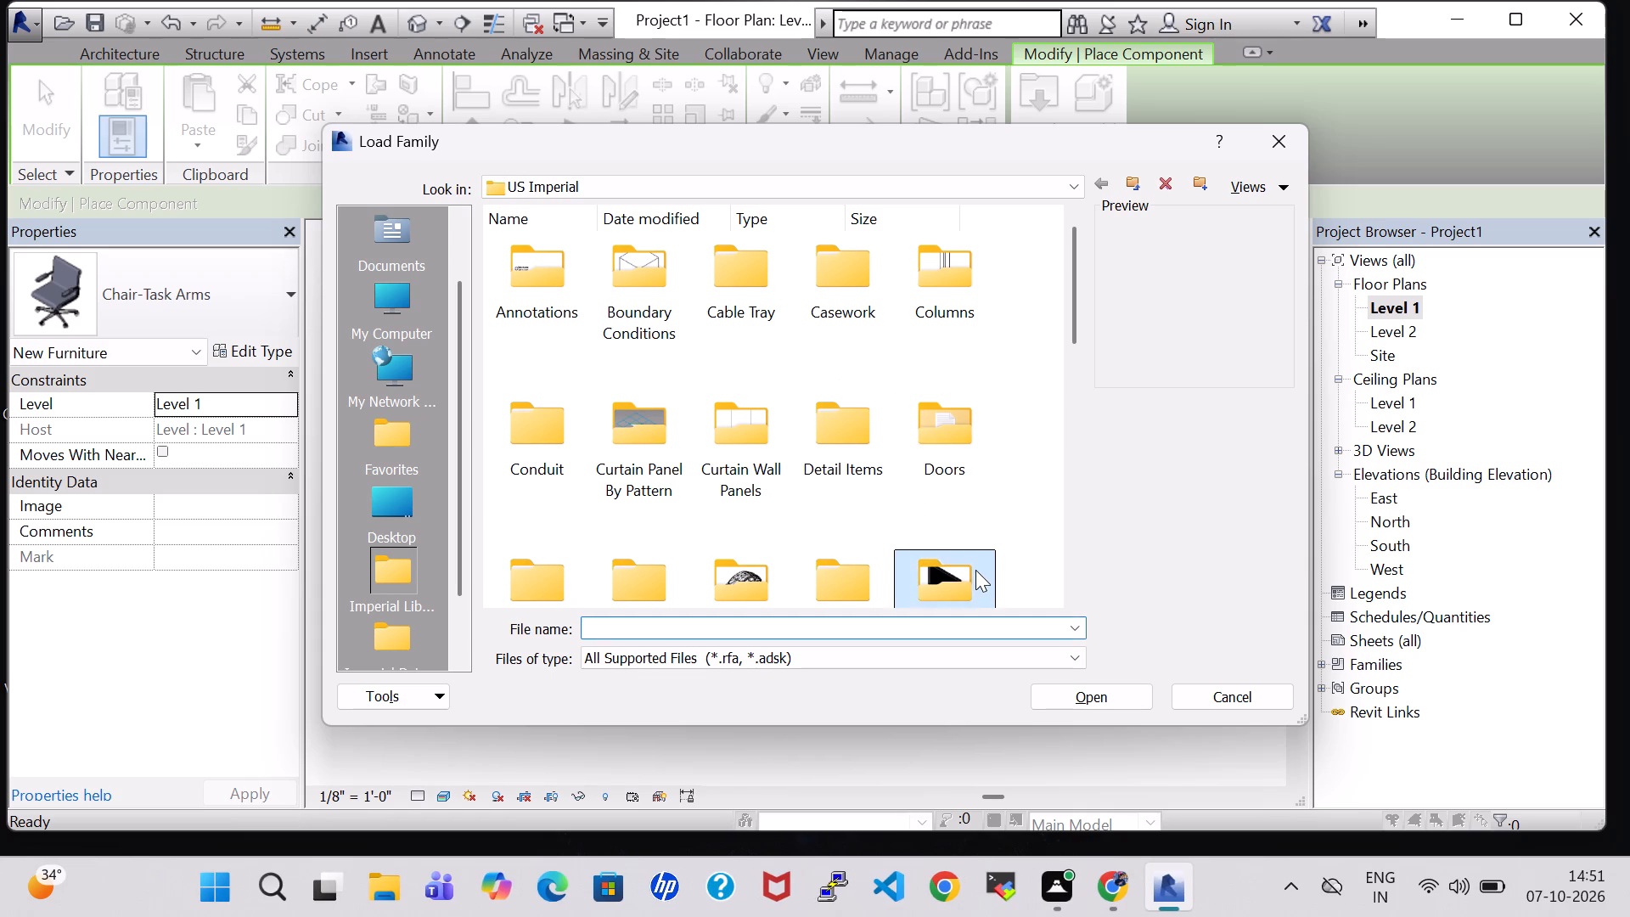
double_click(649, 286)
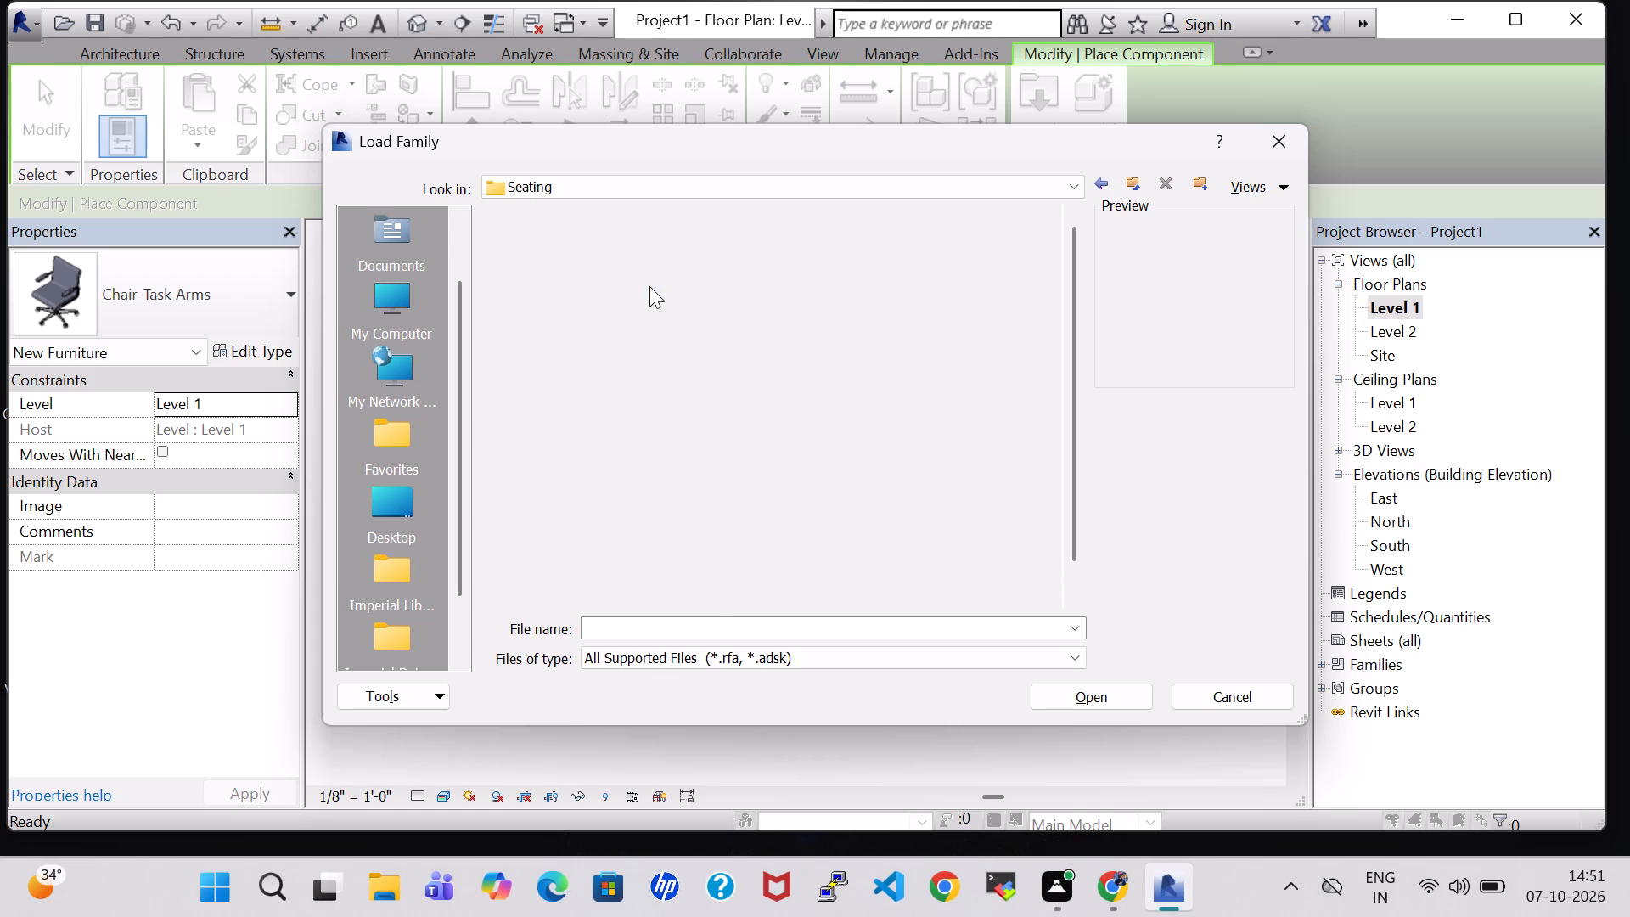
left_click(730, 254)
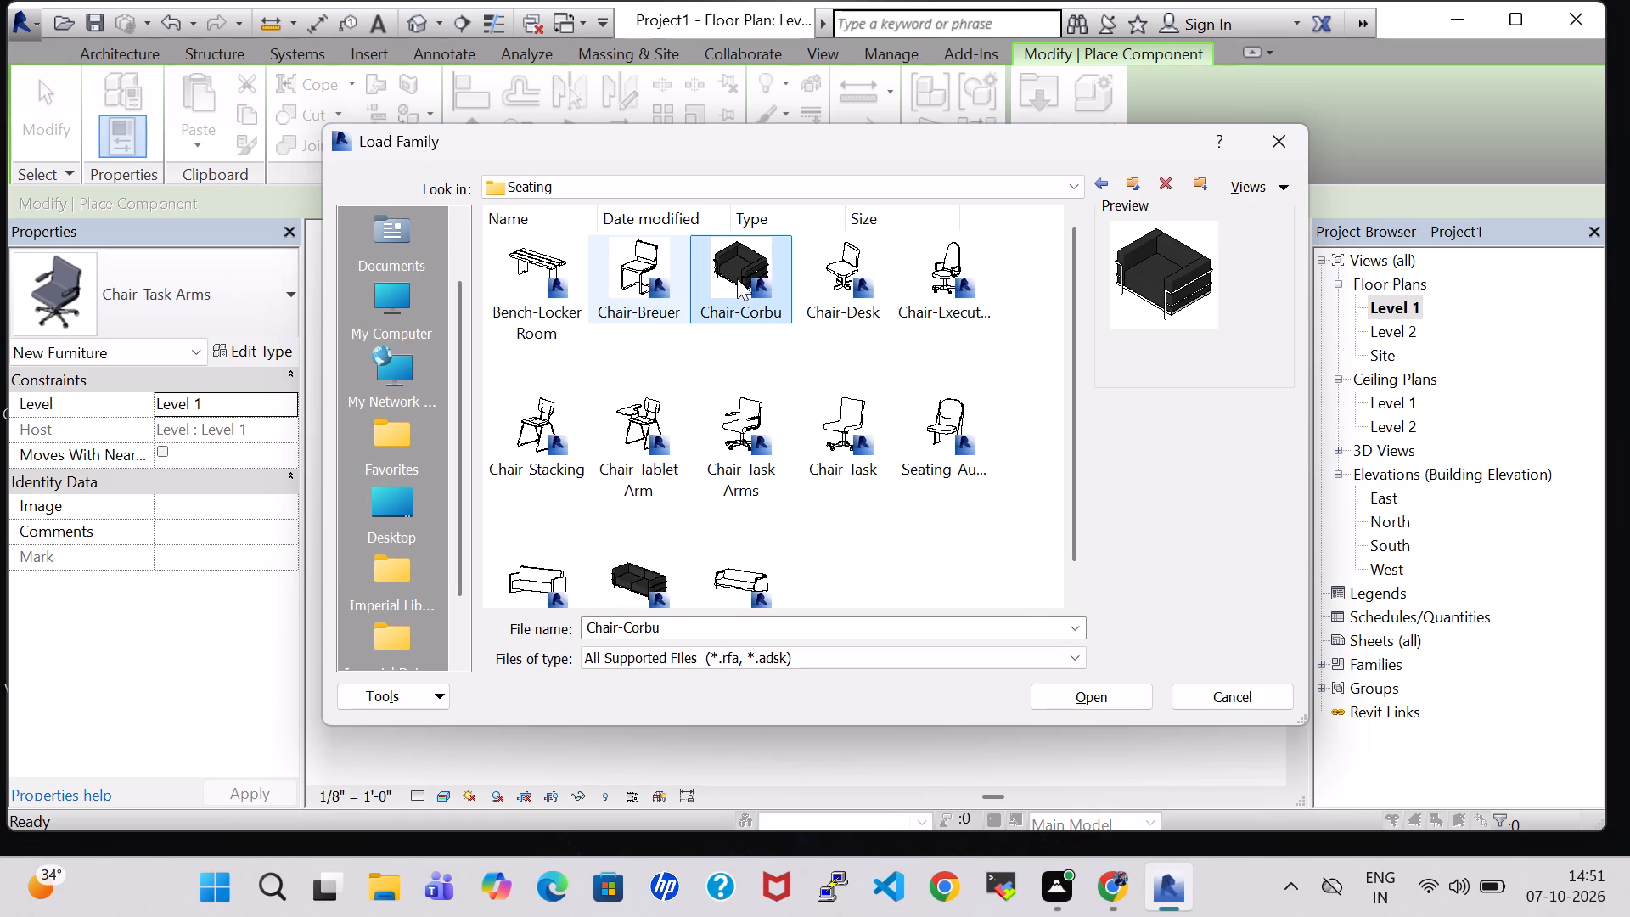
left_click(1061, 705)
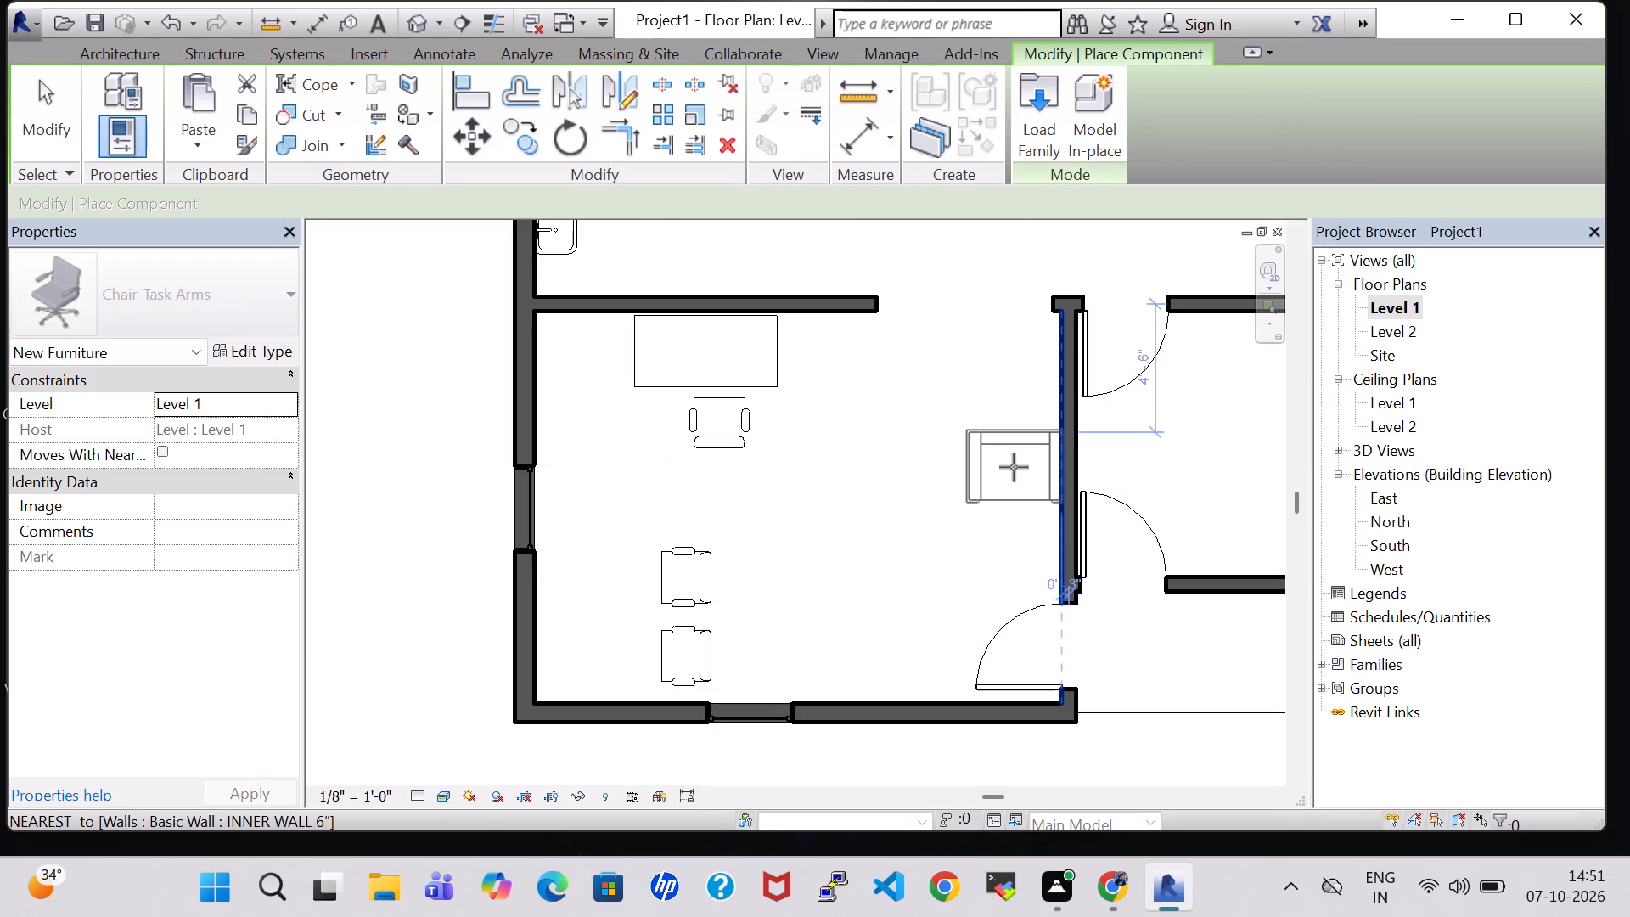
Place a Chair-Corbu chair facing west, beside the inner east wall of the room with the desk.
key("space")
key("space")
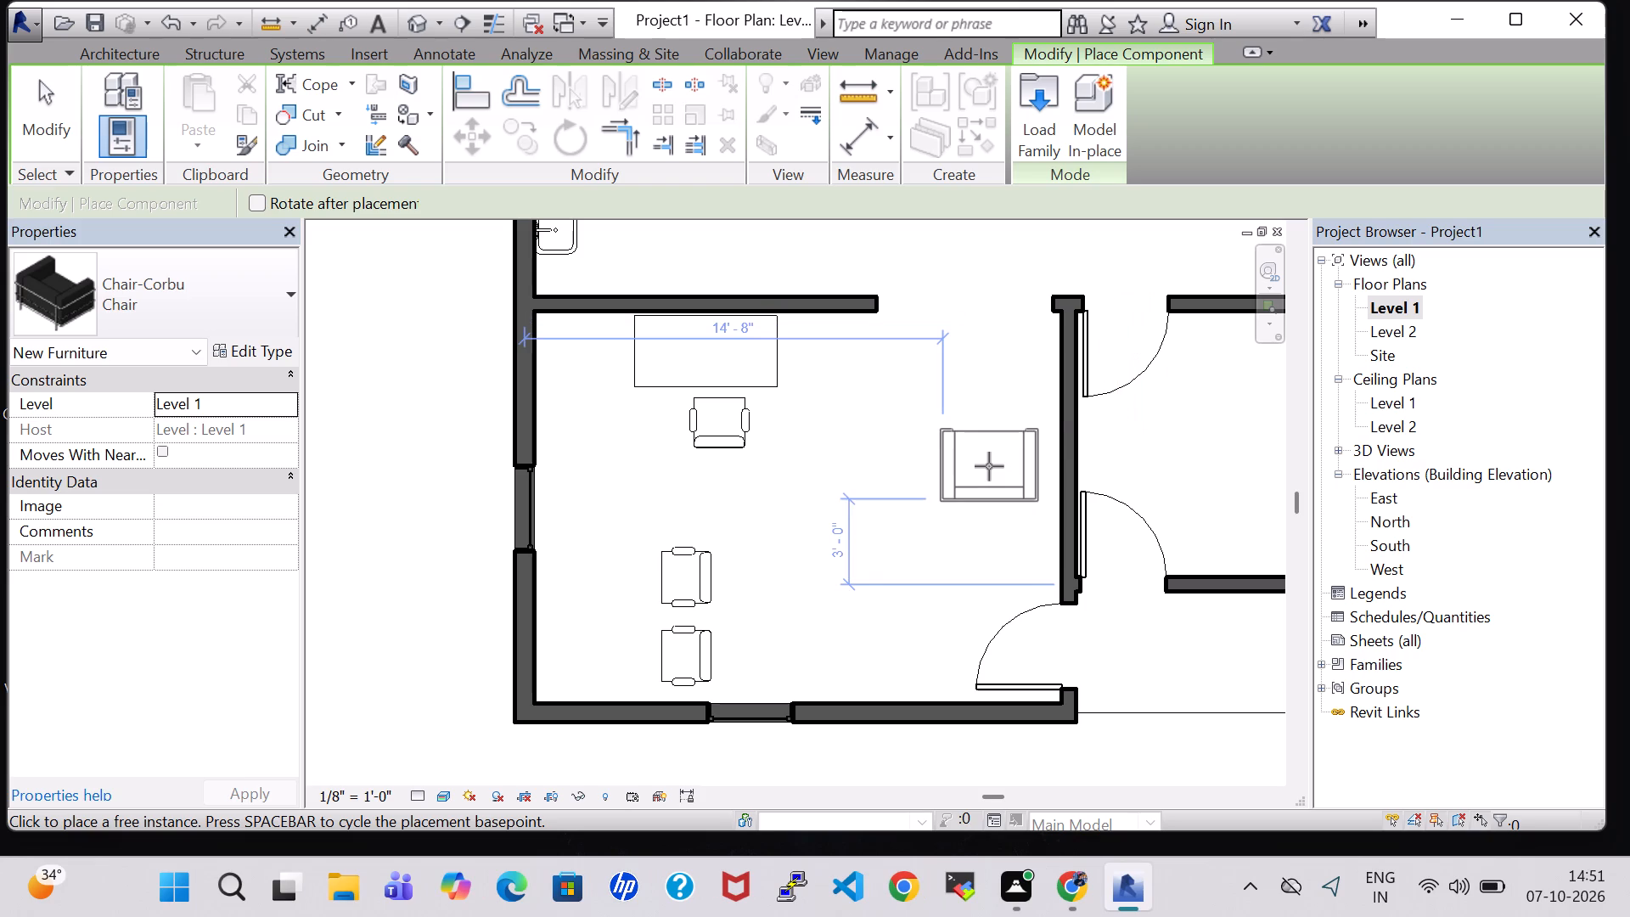
key("space")
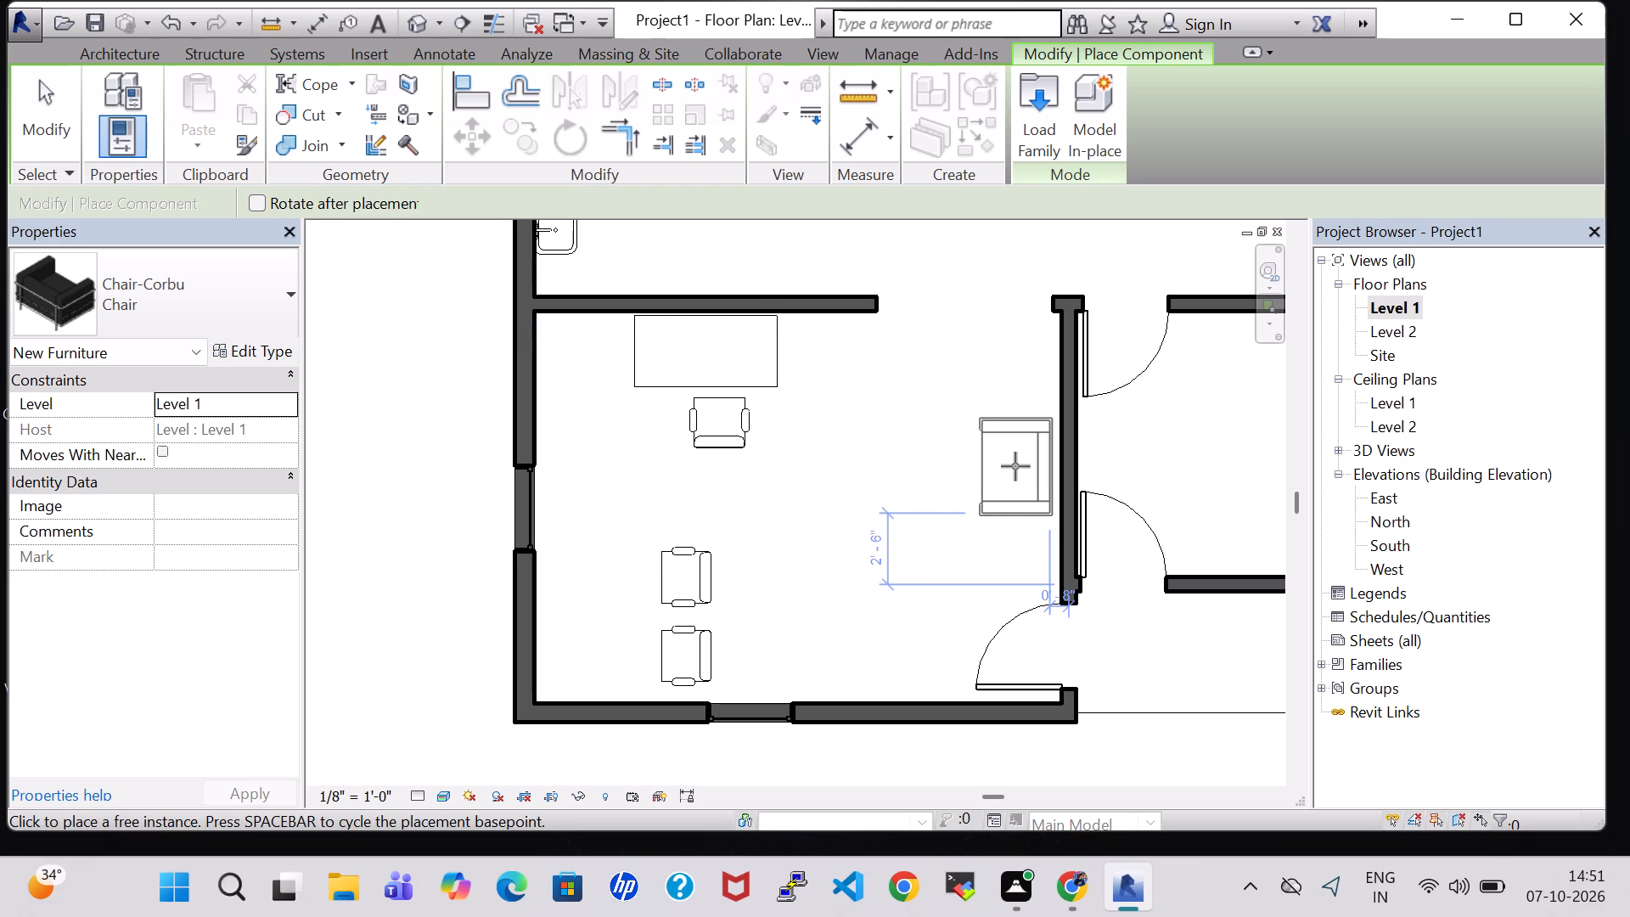
scroll(1015, 466, "up", 6)
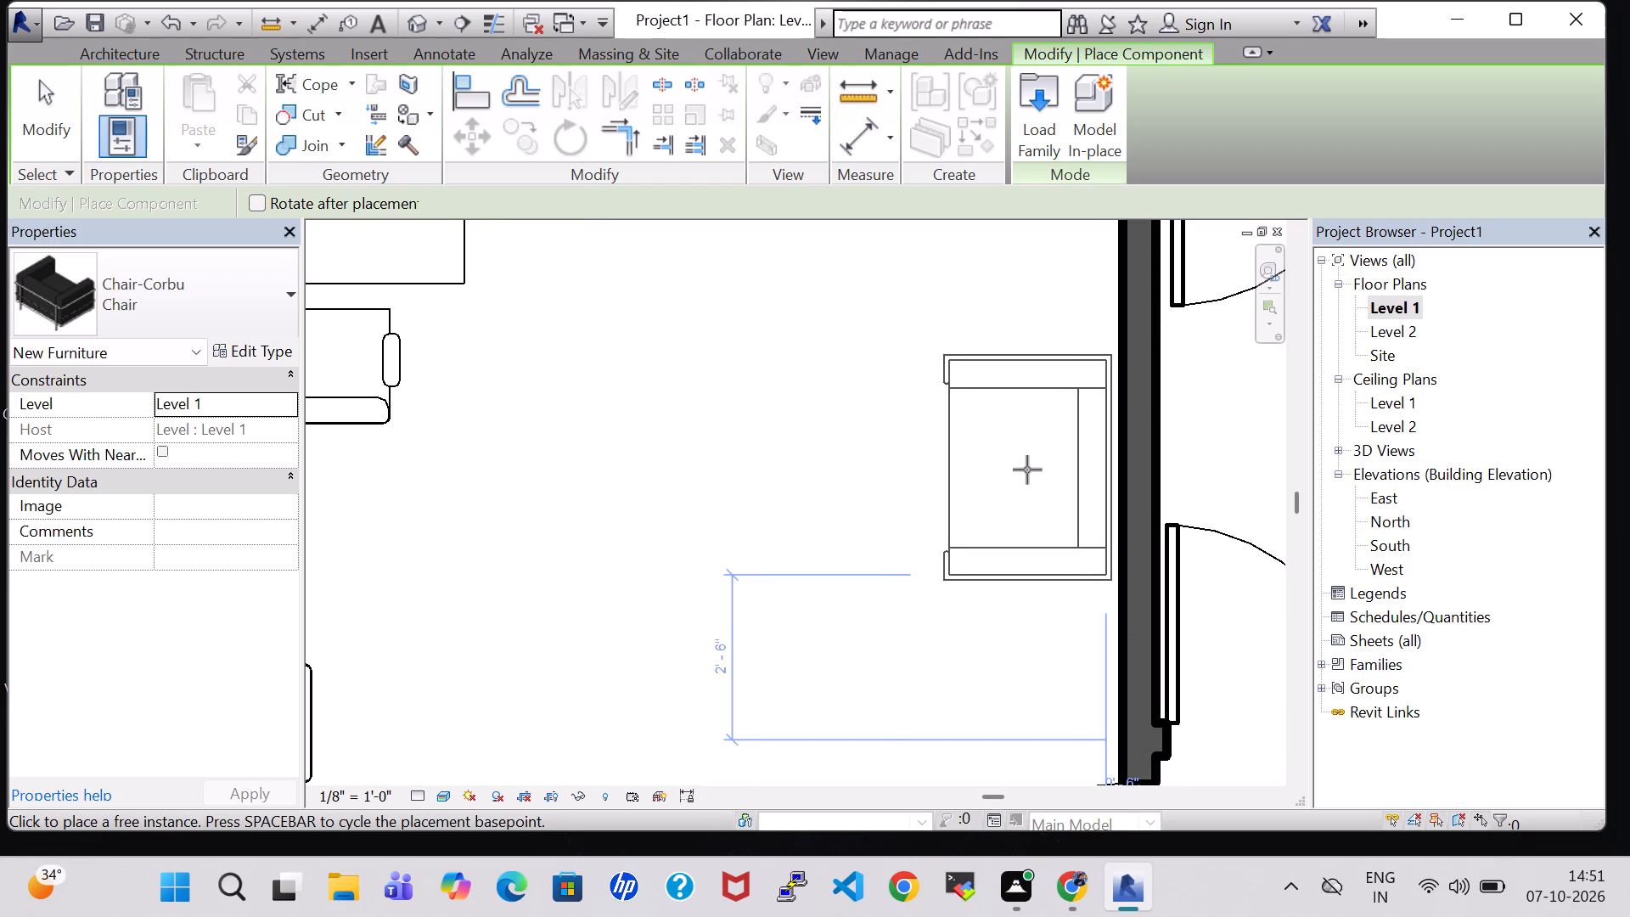
left_click(1027, 470)
key("Escape")
key("Escape")
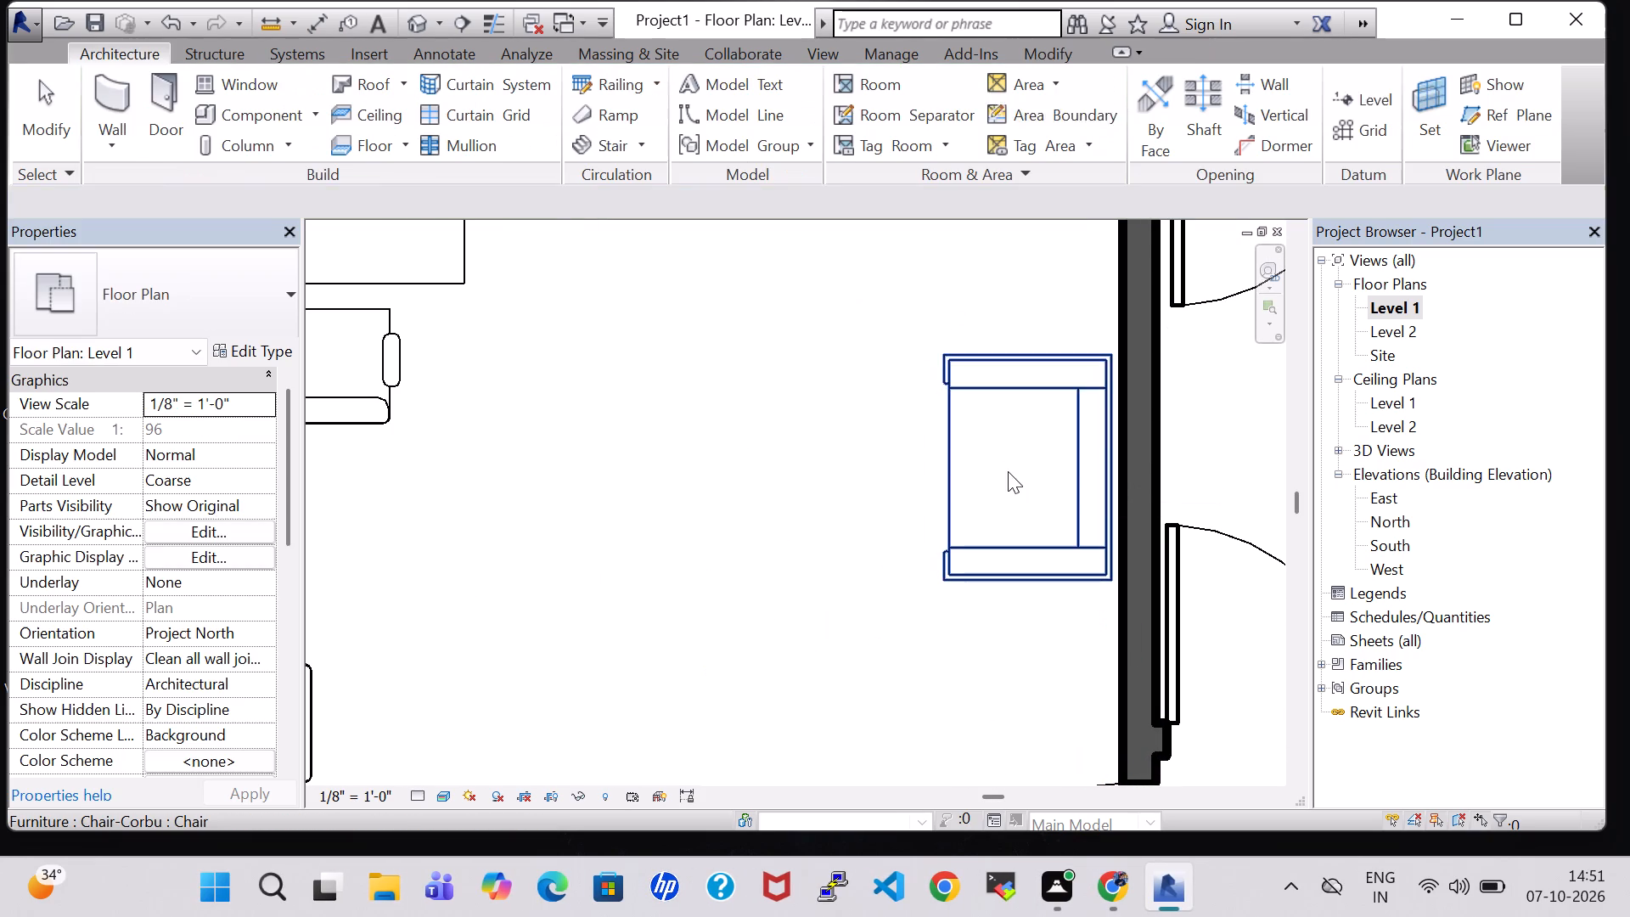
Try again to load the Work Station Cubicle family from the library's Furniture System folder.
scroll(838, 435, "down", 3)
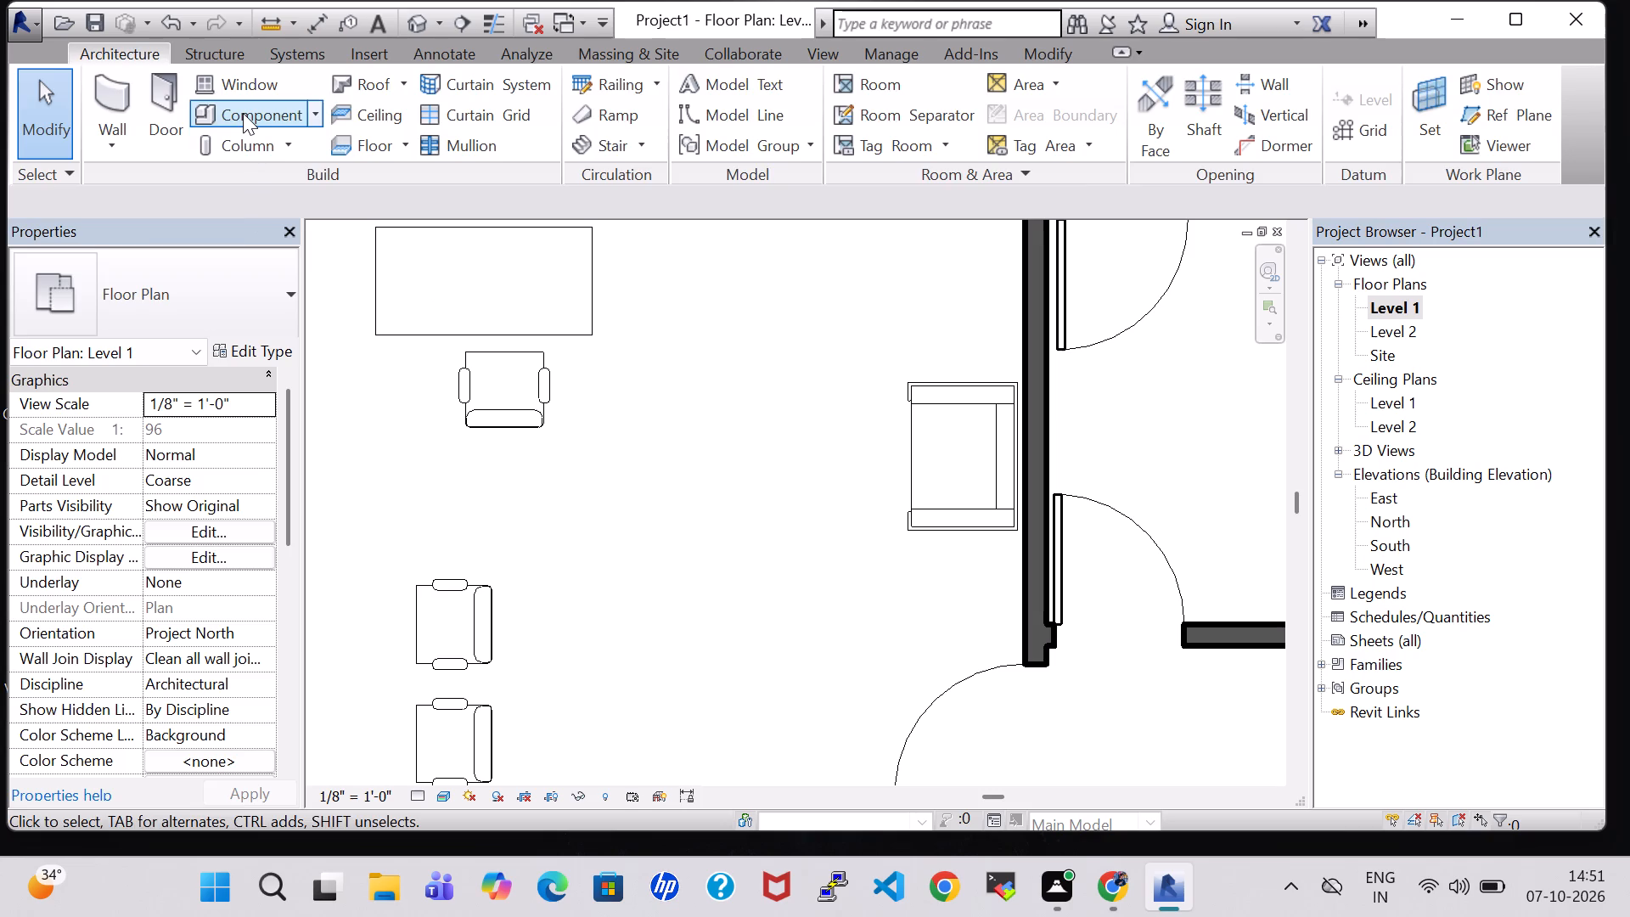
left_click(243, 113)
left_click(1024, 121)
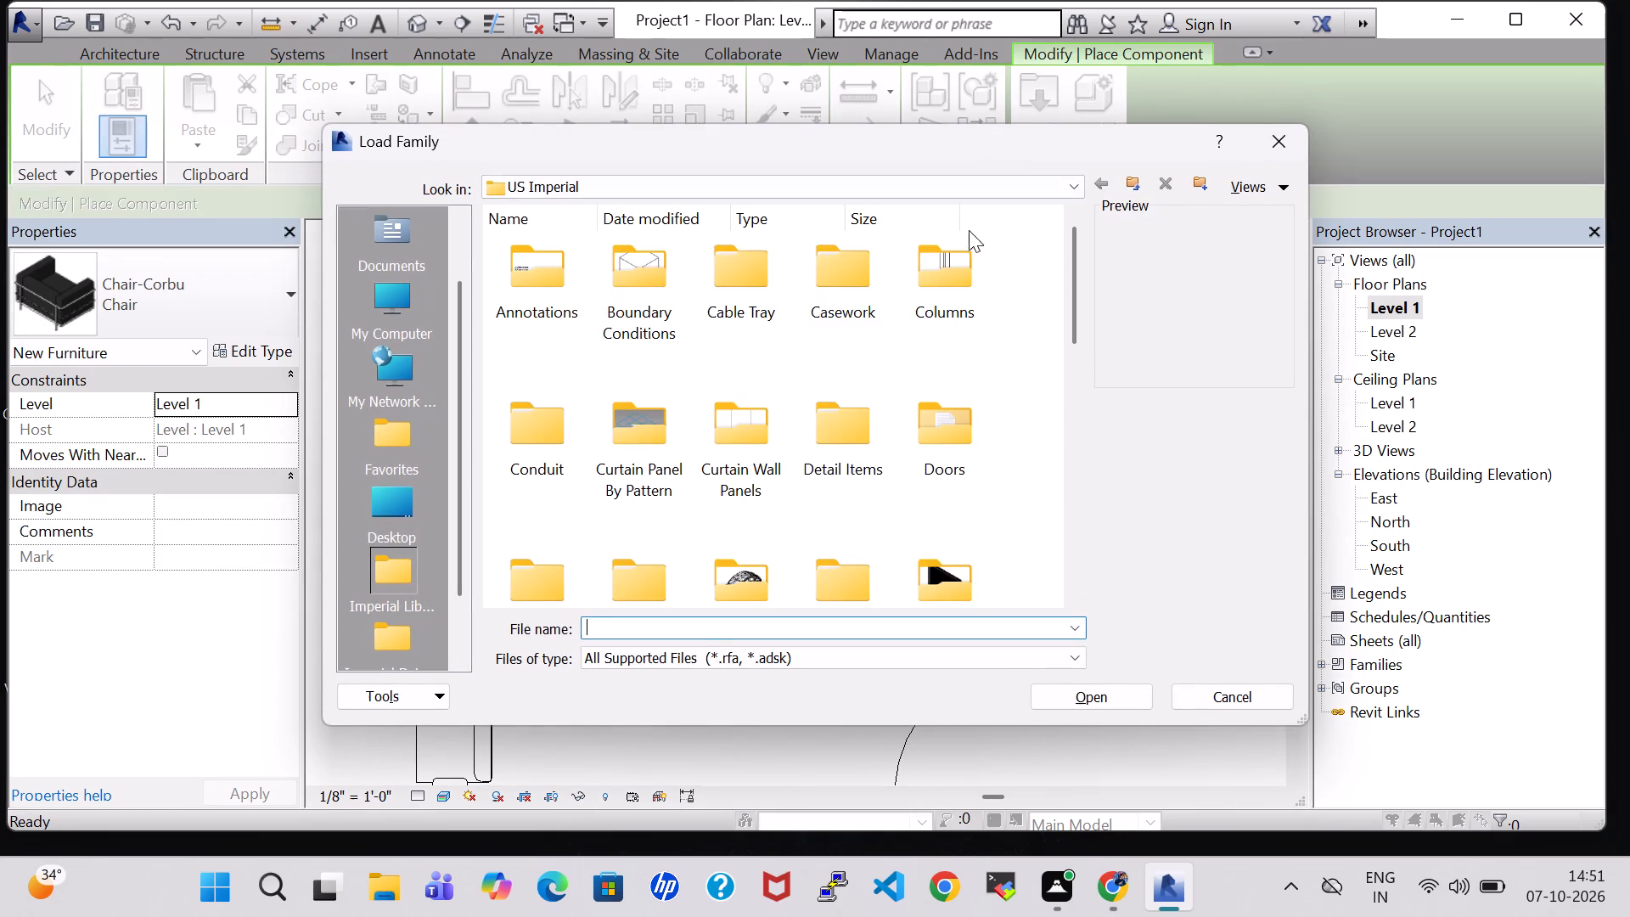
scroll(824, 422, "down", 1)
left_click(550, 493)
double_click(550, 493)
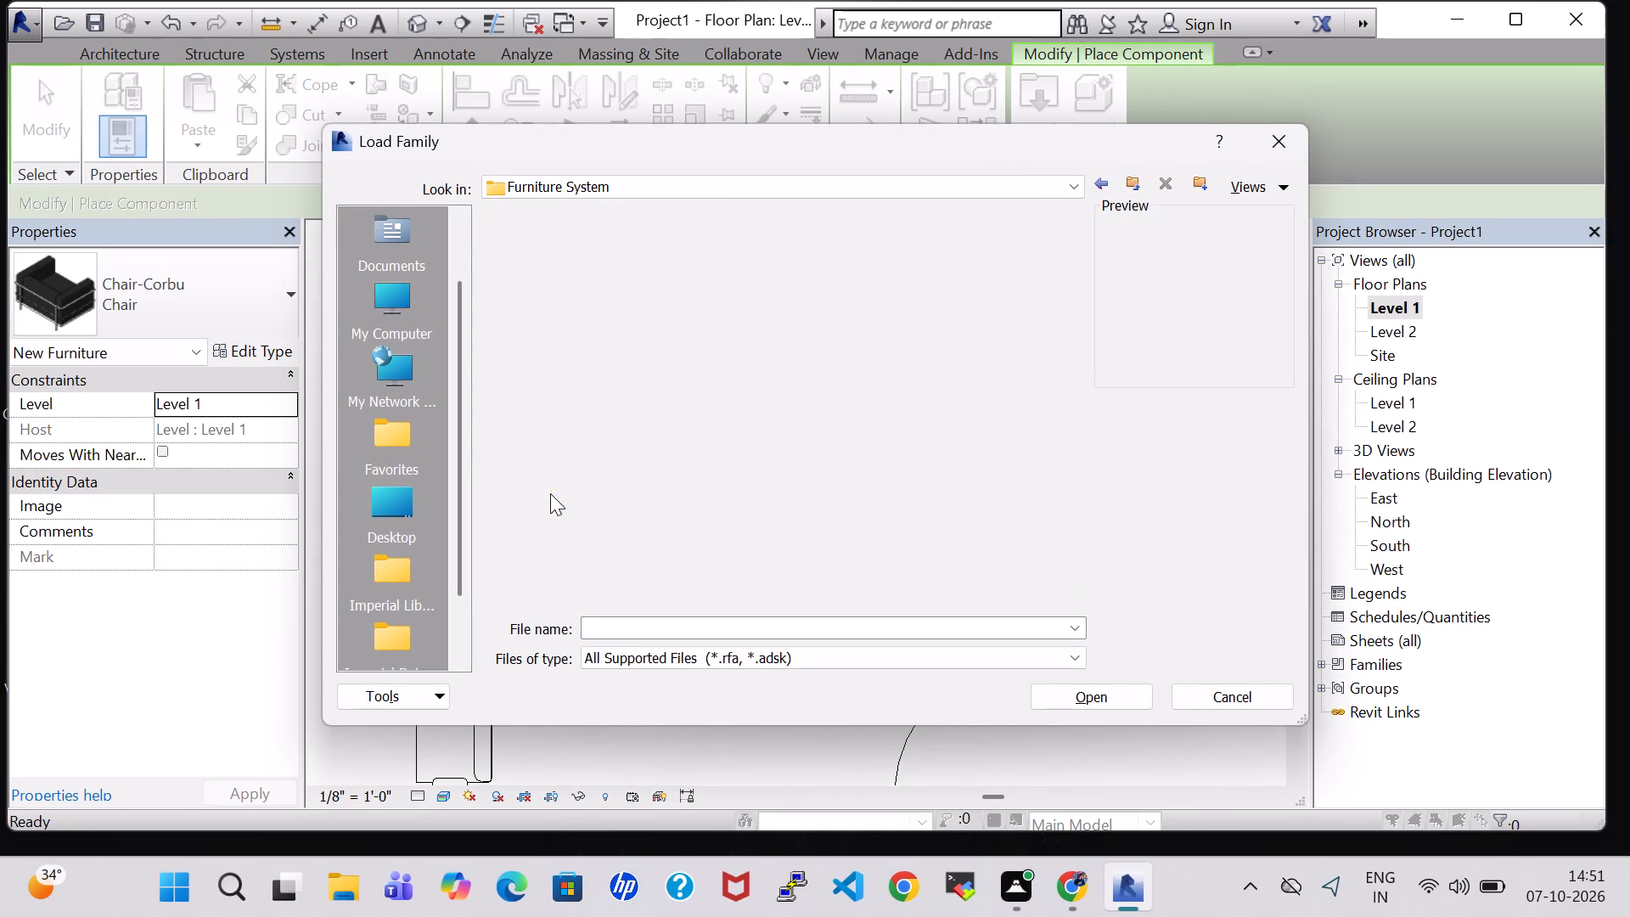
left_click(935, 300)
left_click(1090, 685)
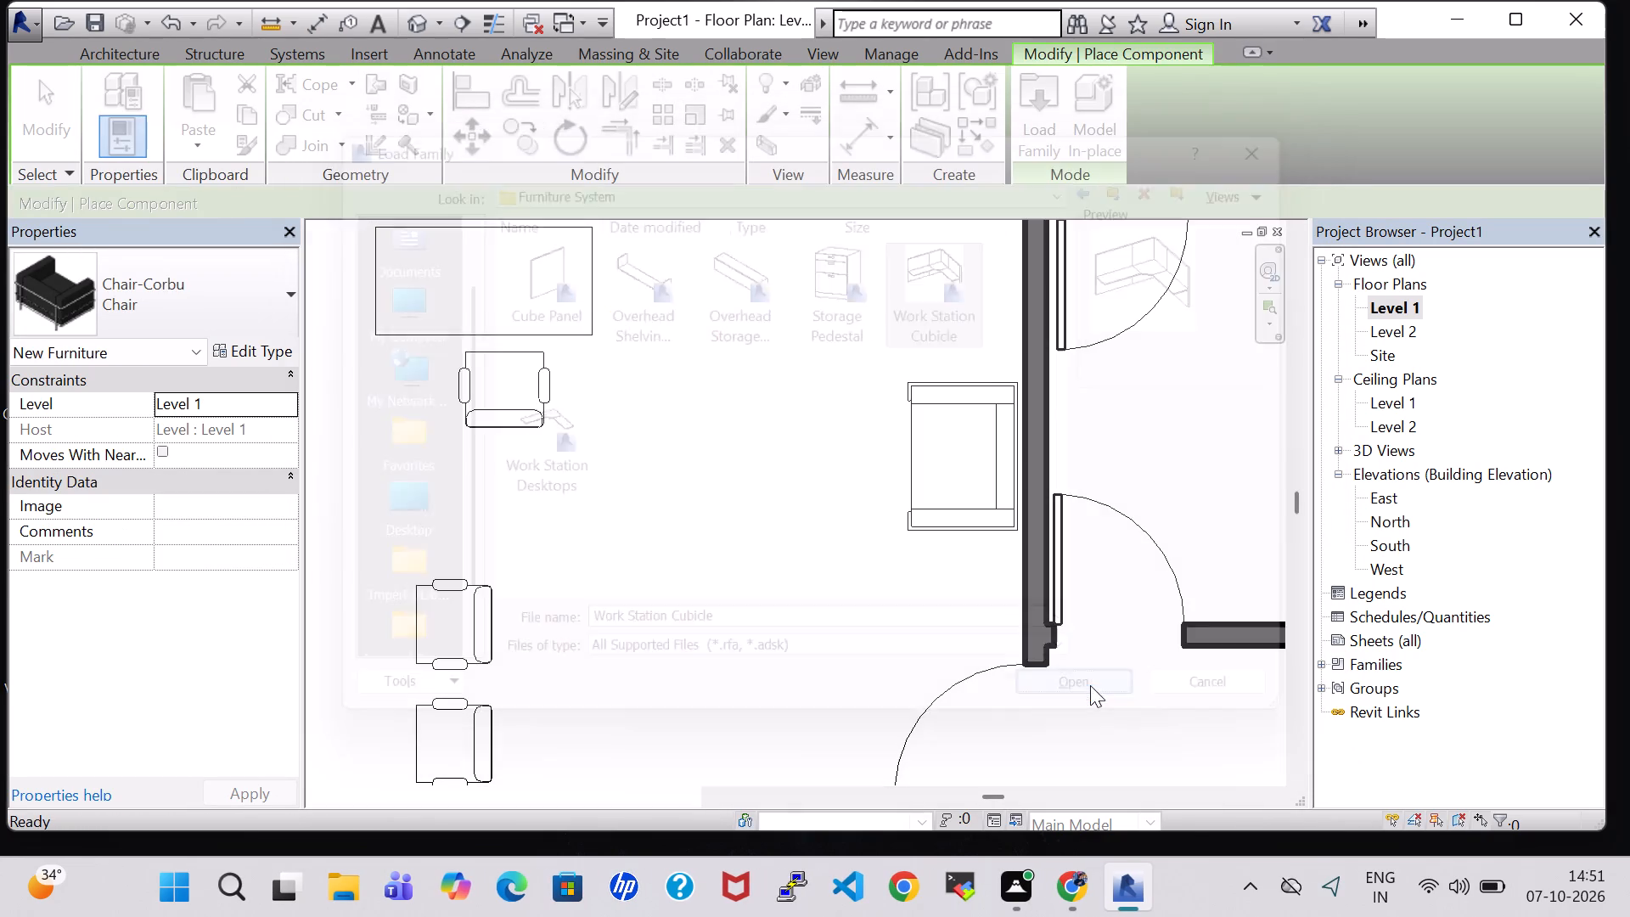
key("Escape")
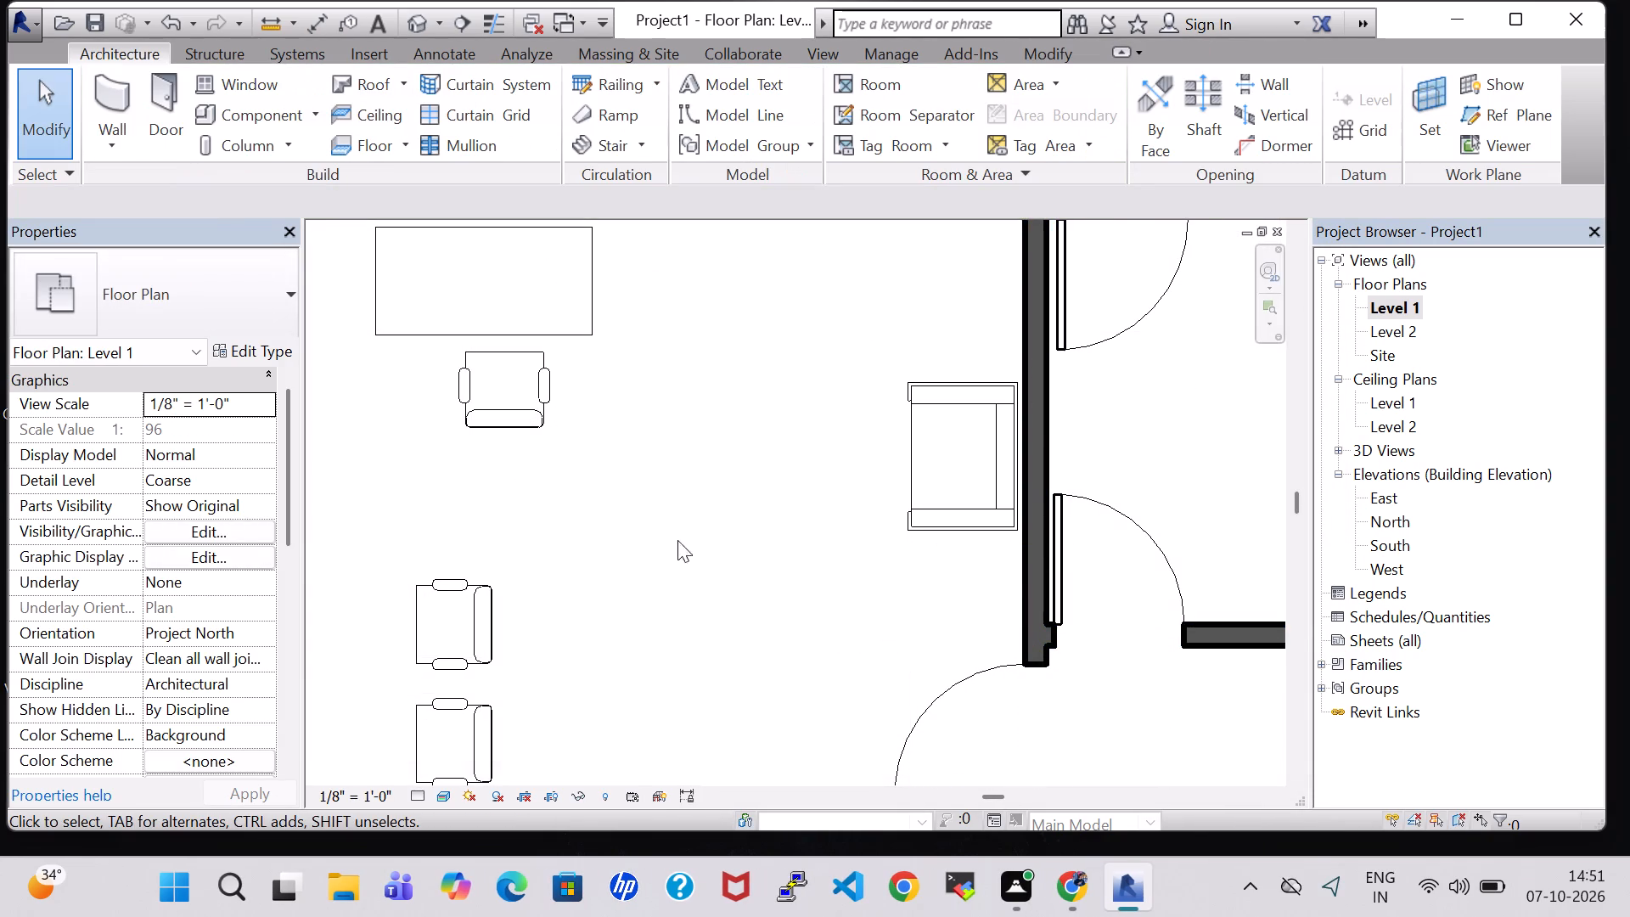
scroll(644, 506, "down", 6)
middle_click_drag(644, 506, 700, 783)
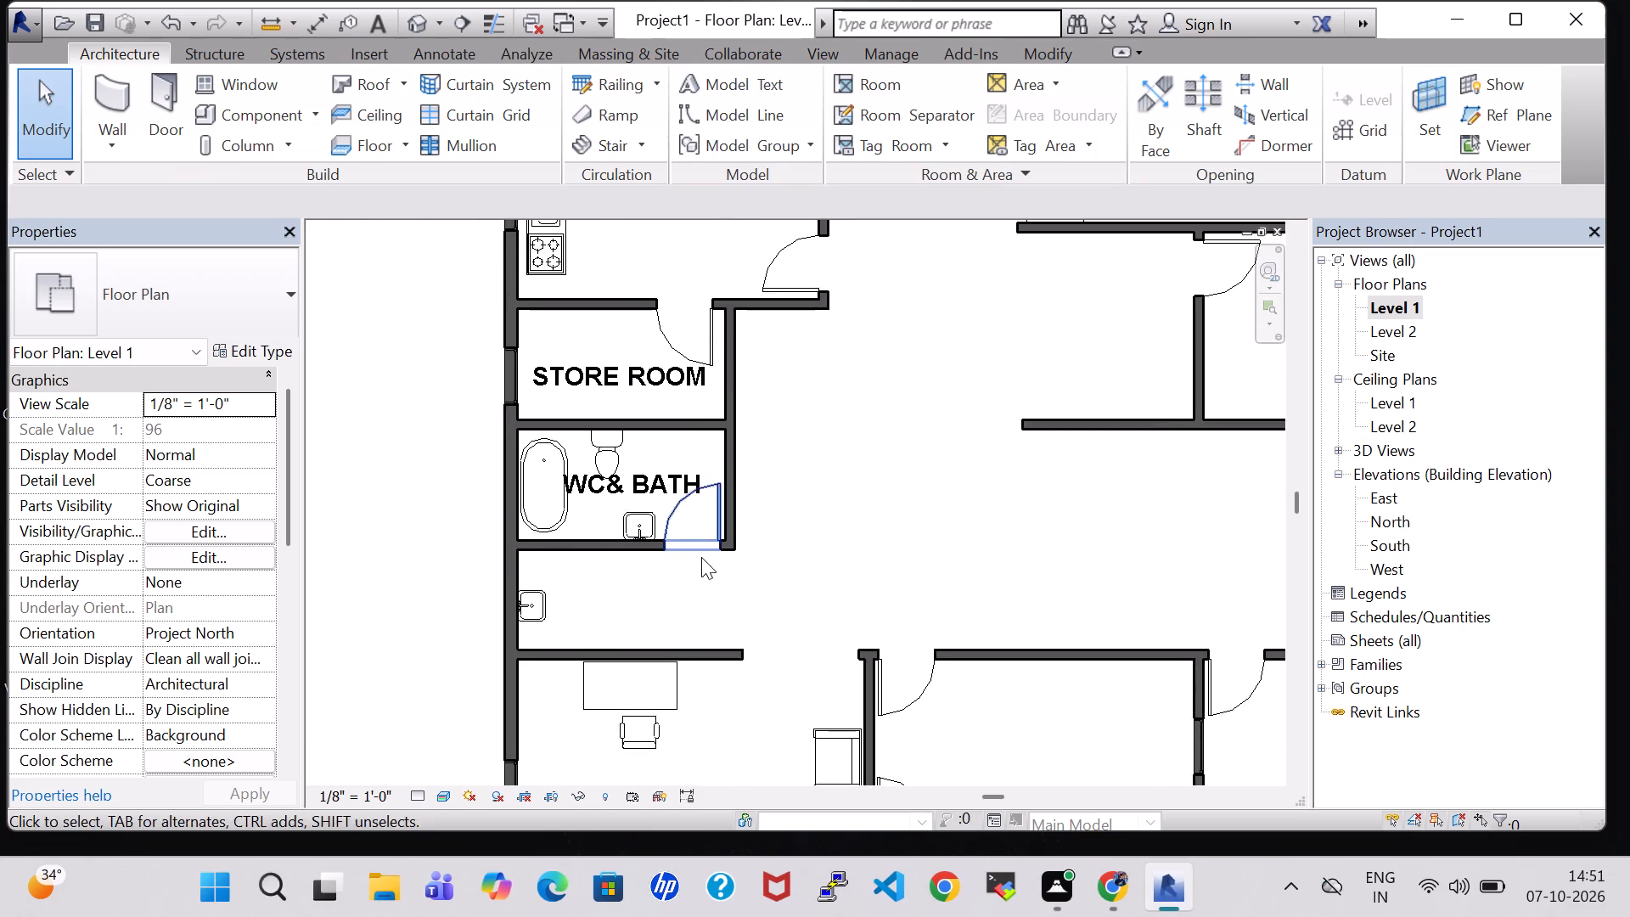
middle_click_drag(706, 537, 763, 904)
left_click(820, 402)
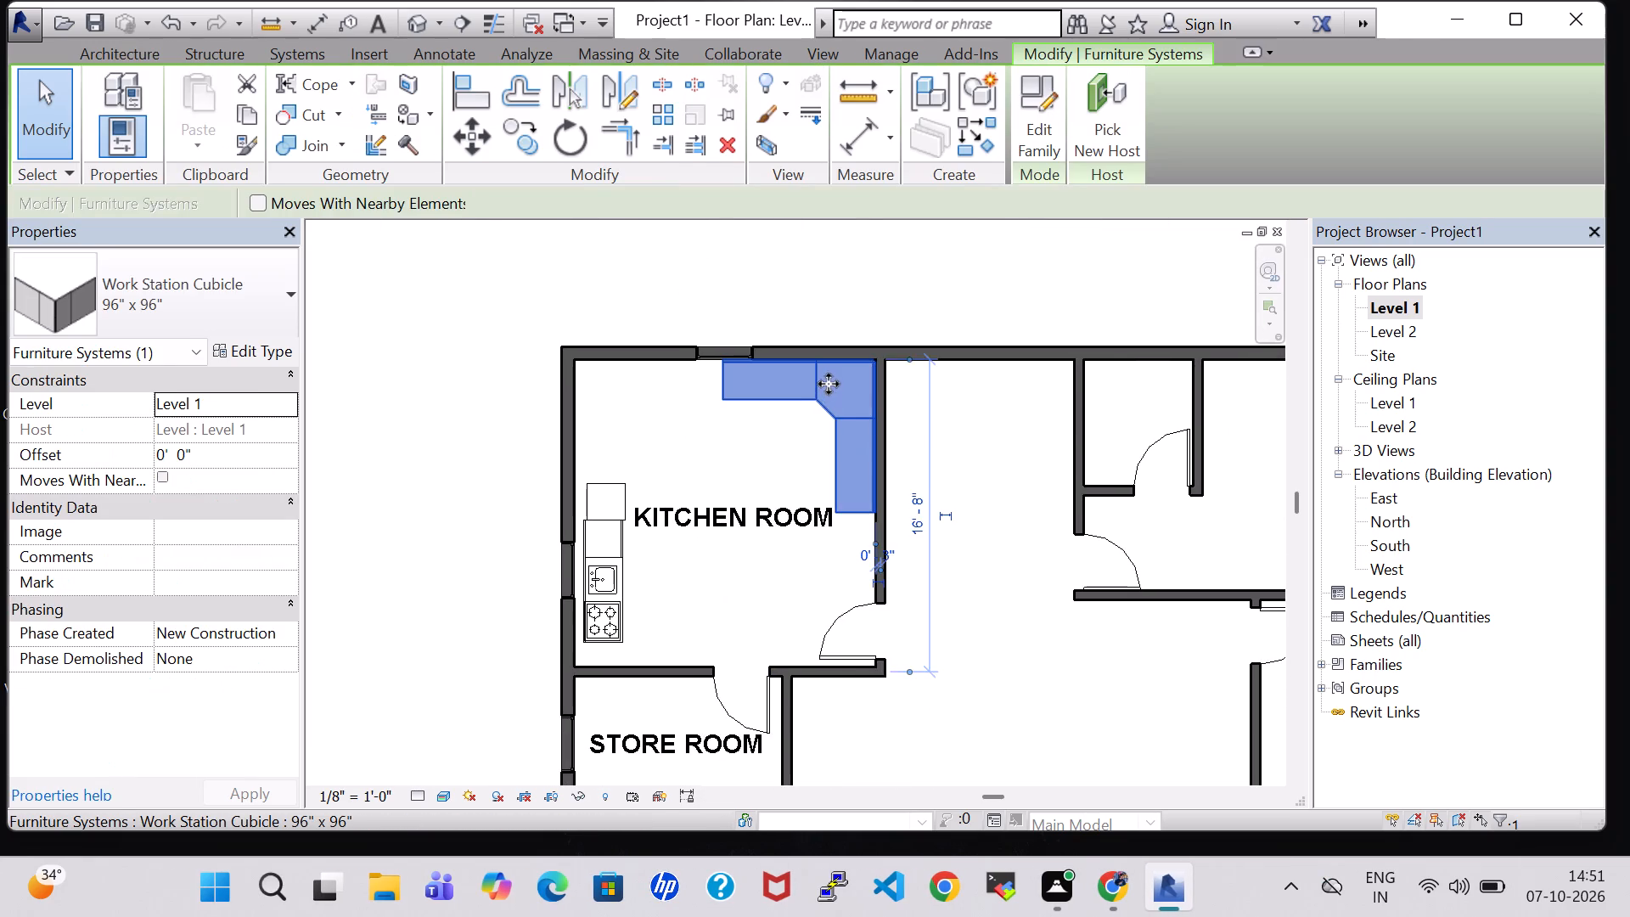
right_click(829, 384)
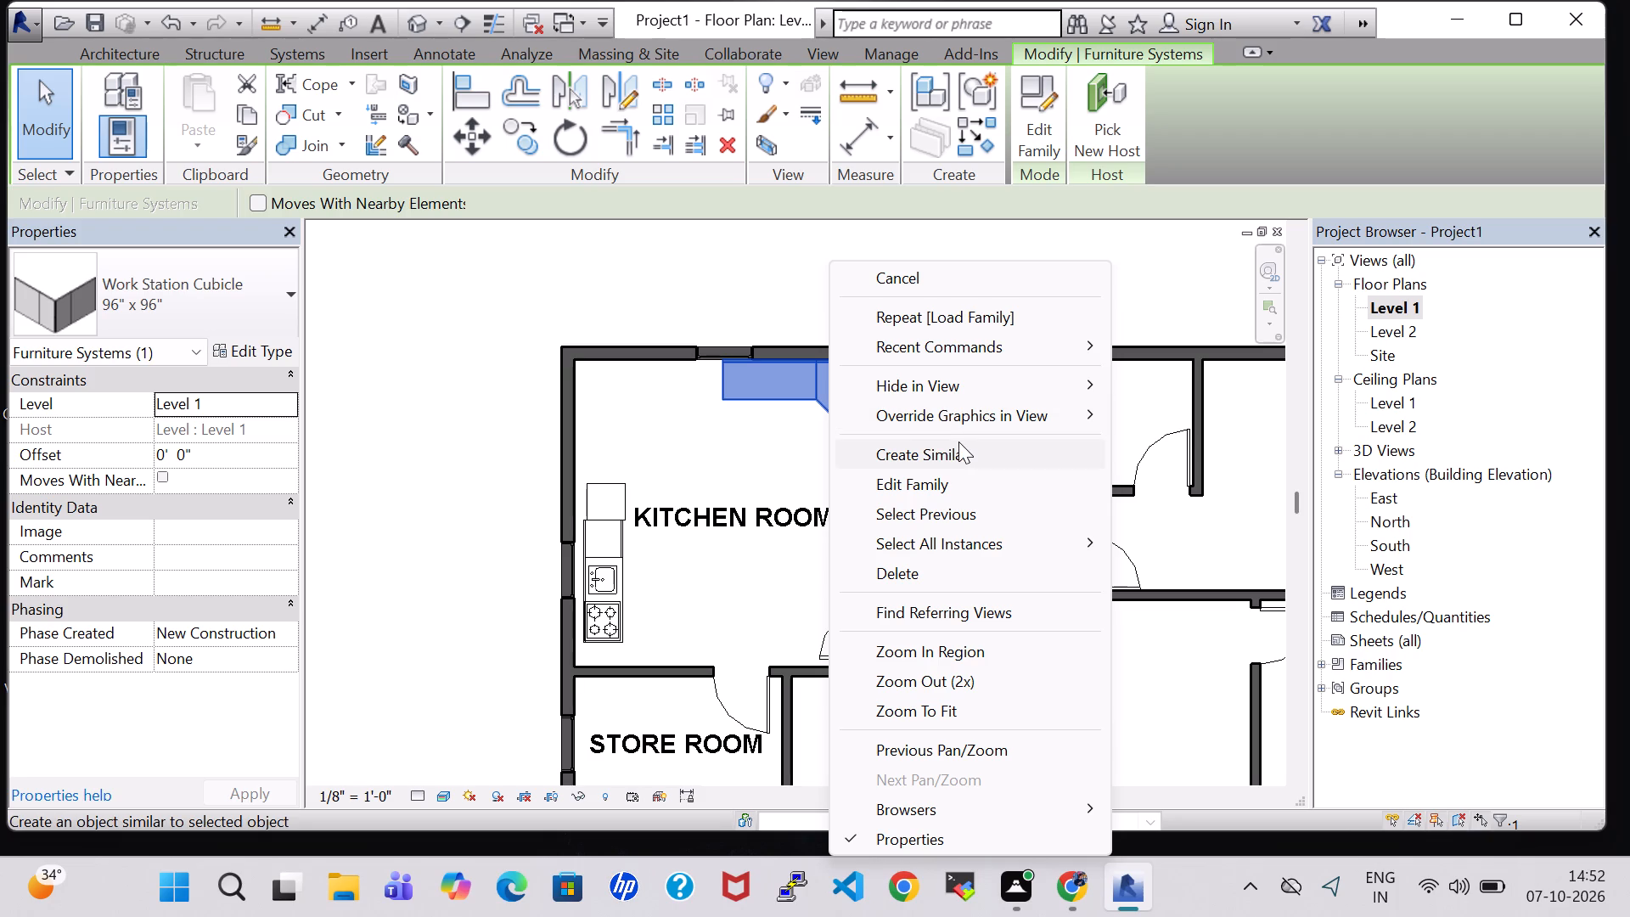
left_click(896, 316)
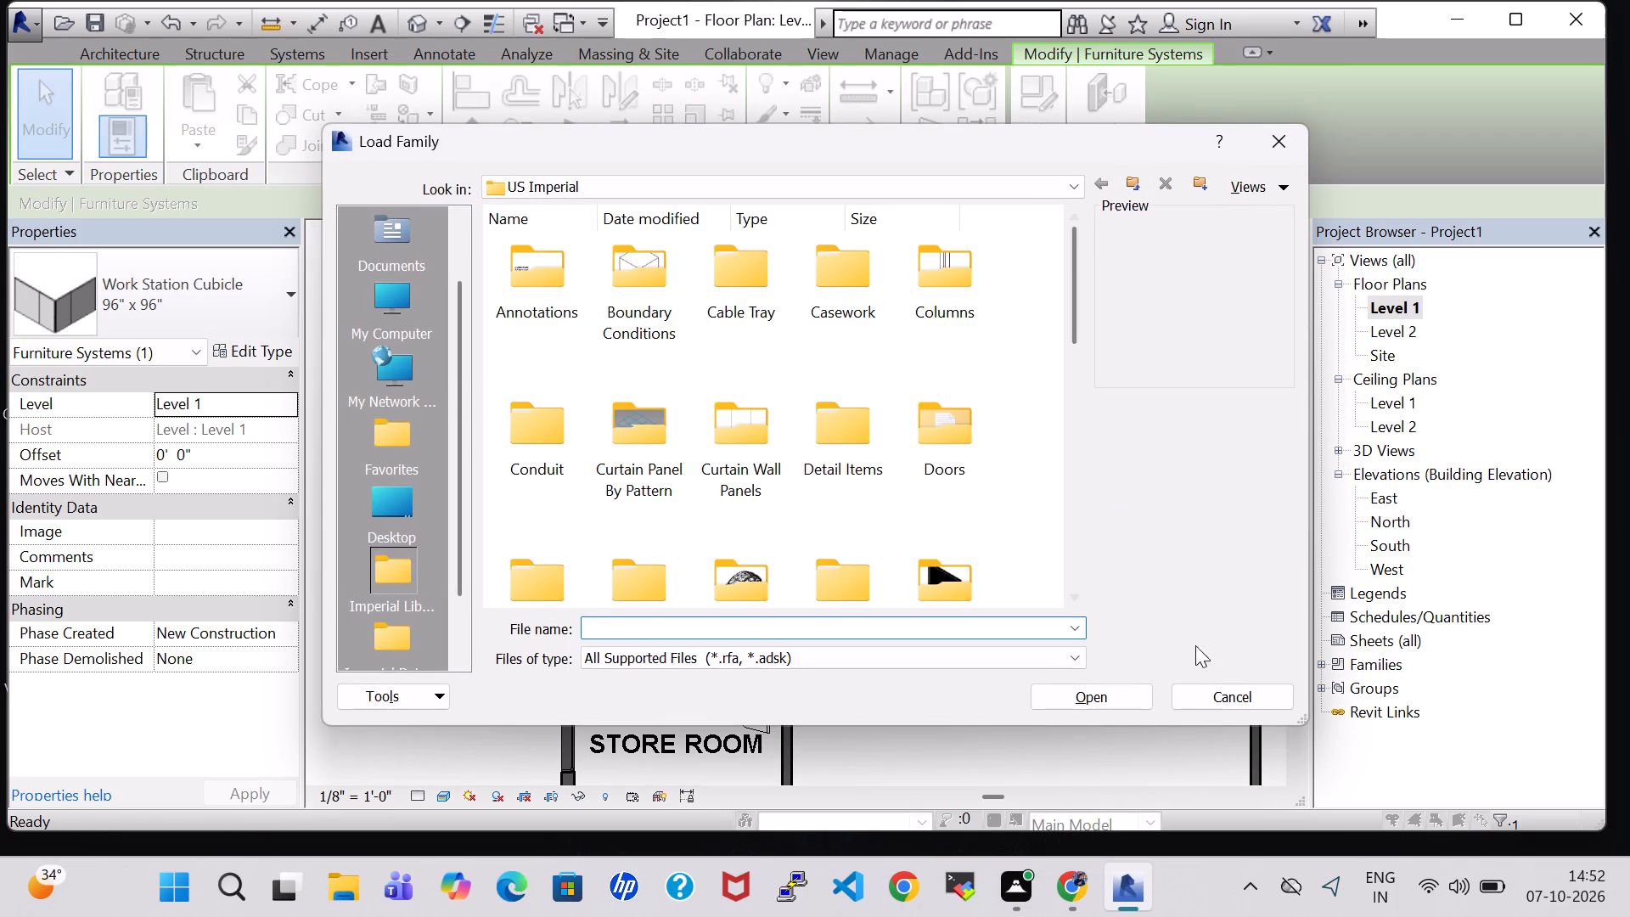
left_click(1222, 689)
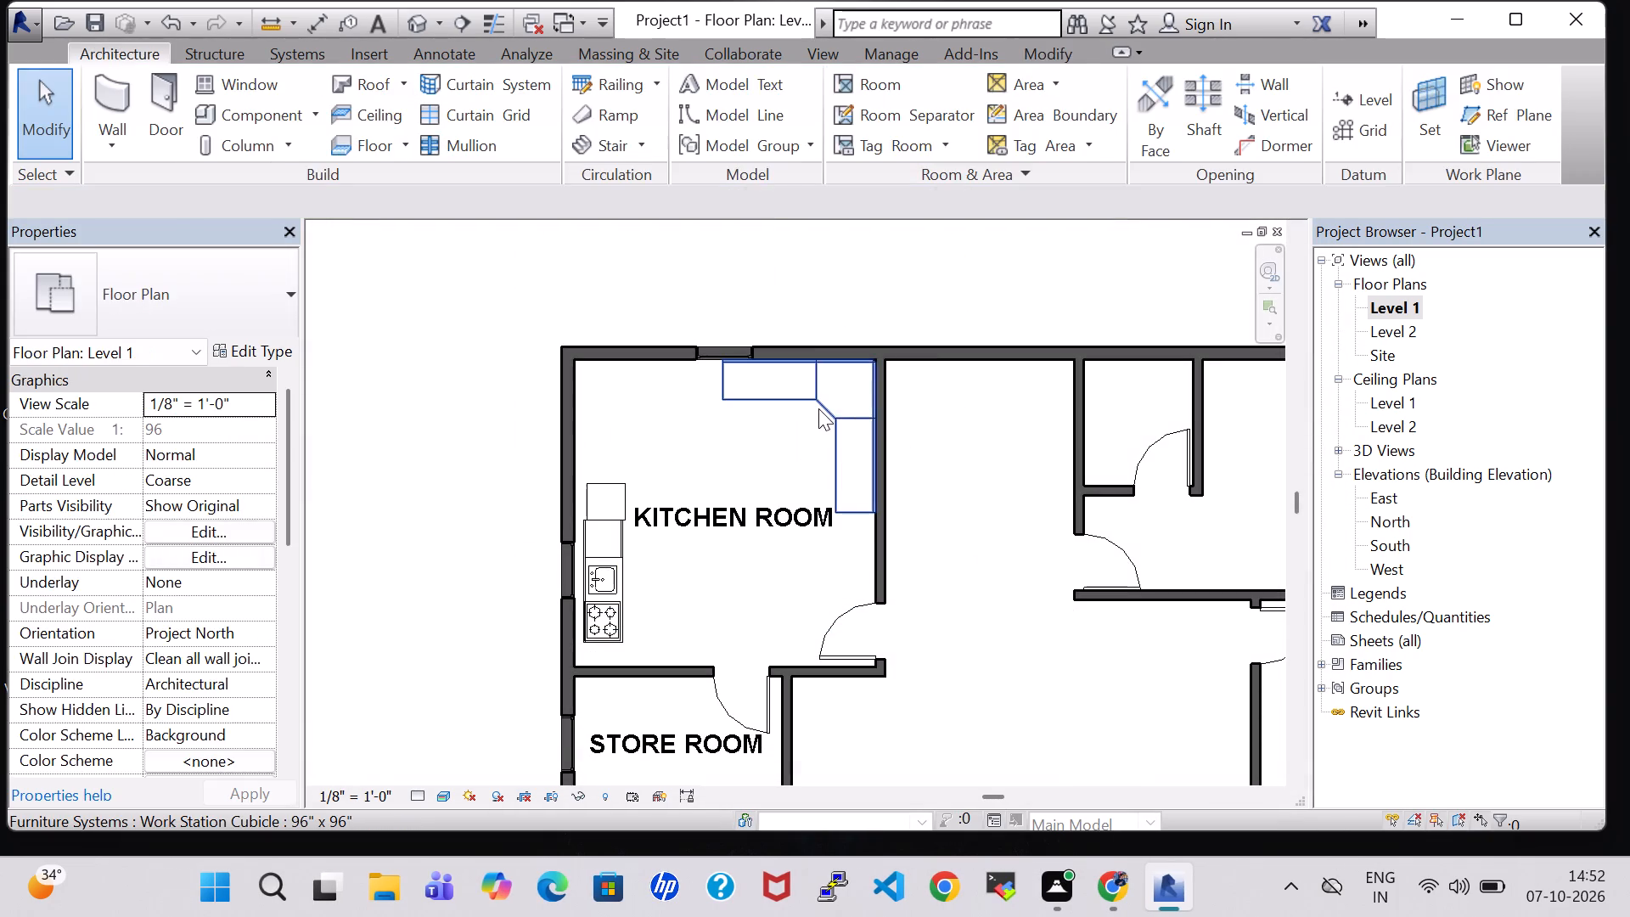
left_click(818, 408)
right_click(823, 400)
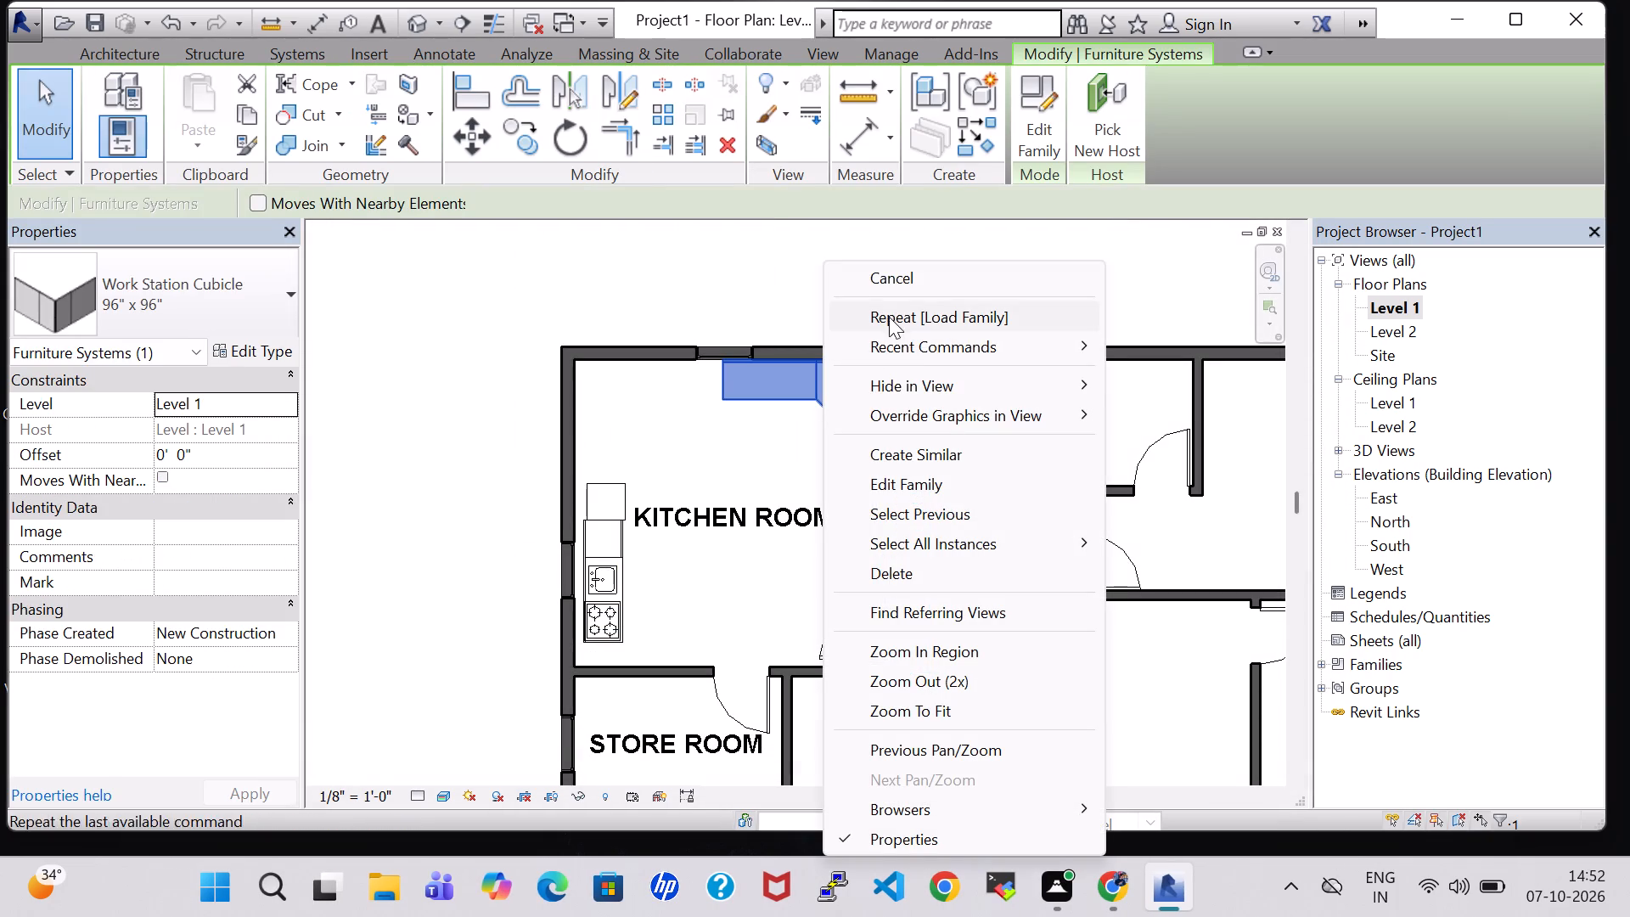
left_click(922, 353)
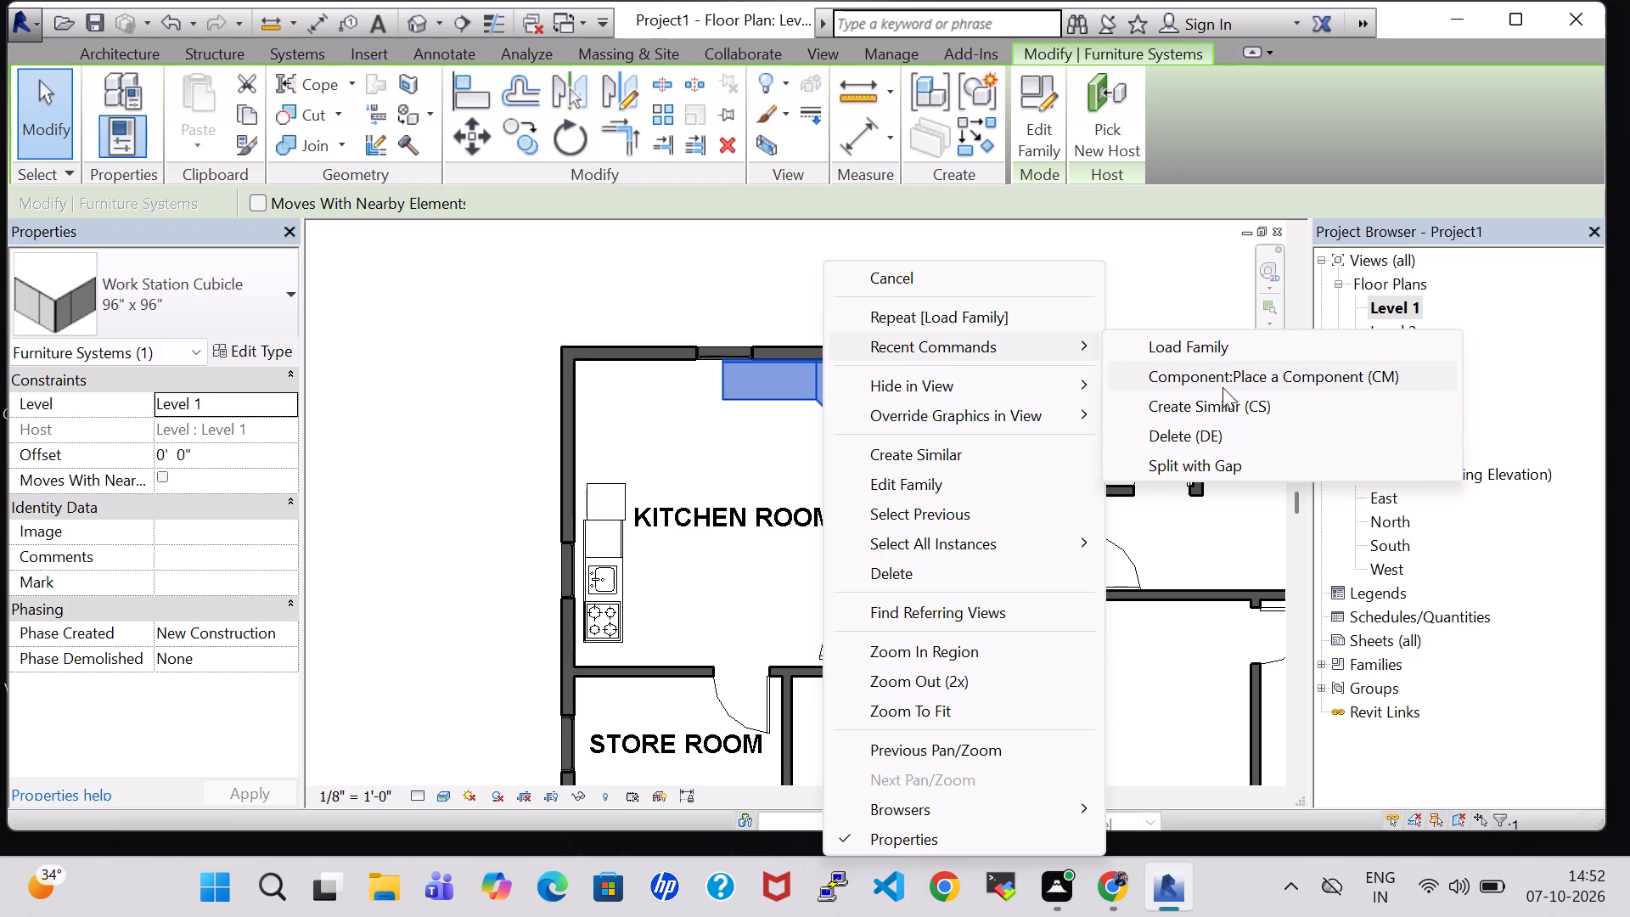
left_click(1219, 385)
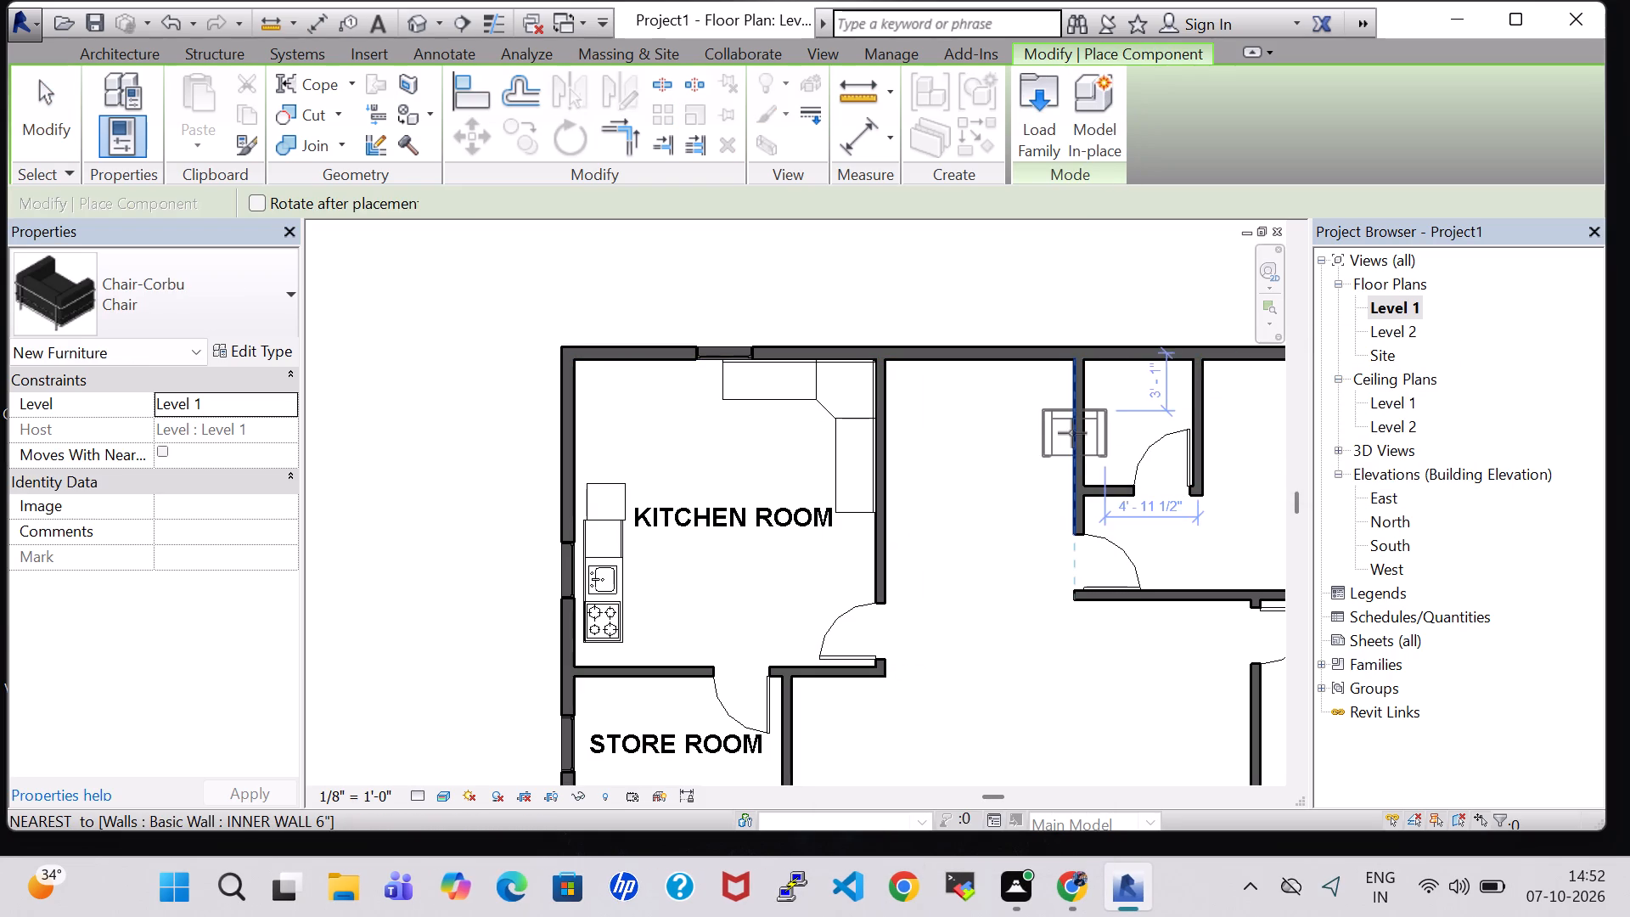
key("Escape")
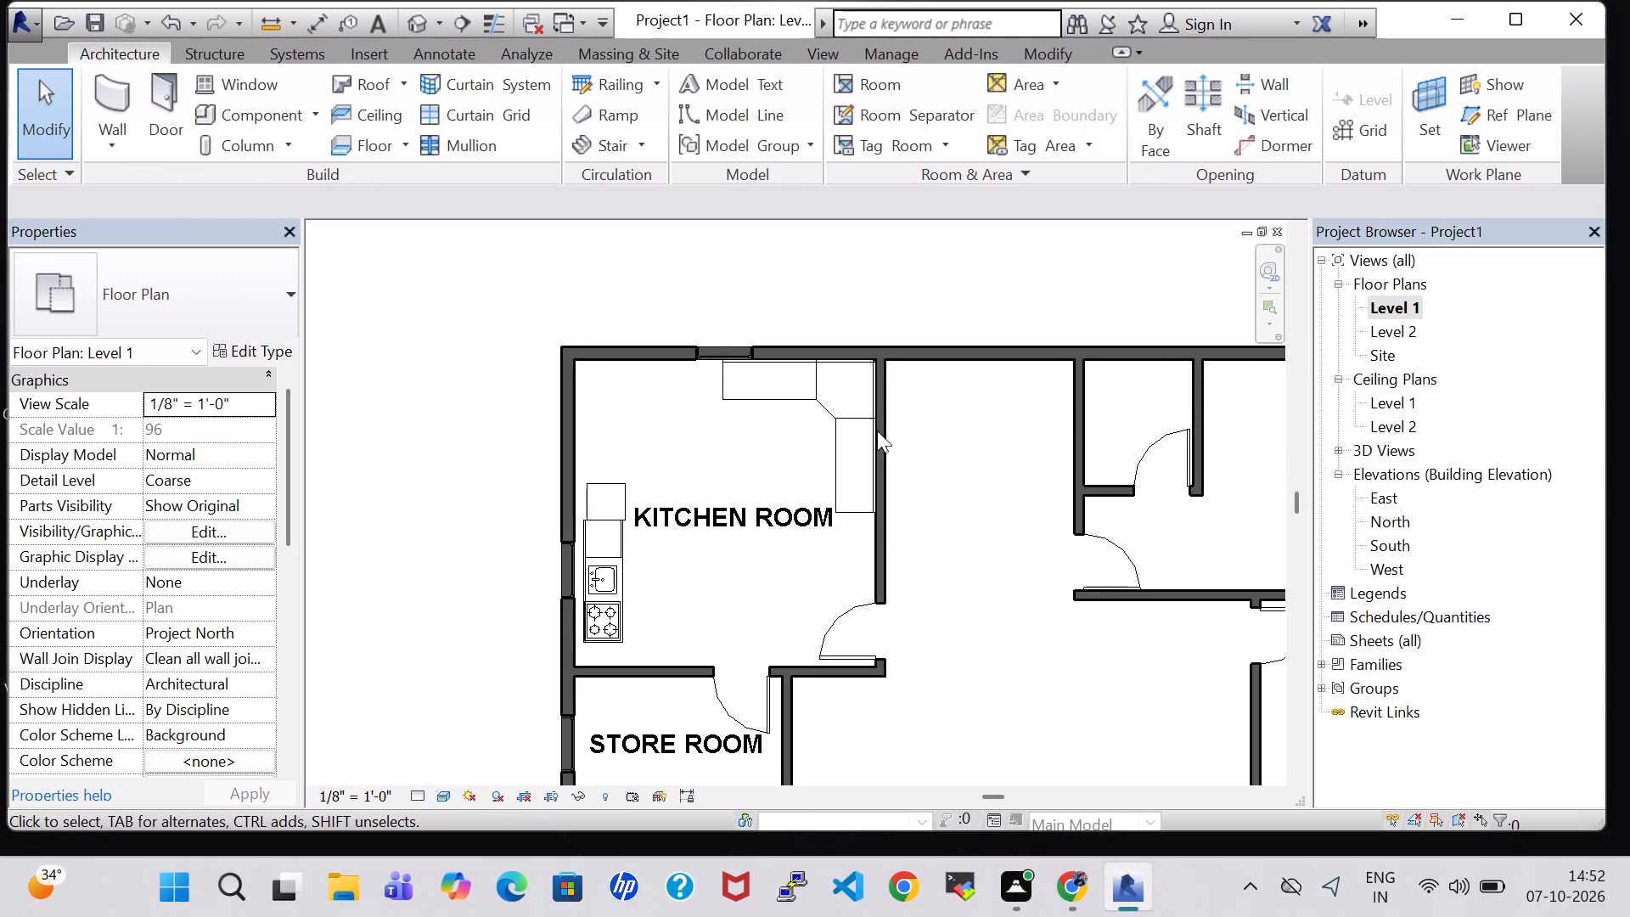
Create a similar 96" x 96" Work Station Cubicle, rotated into the southwest corner of the room with the desk.
left_click(804, 390)
right_click(804, 390)
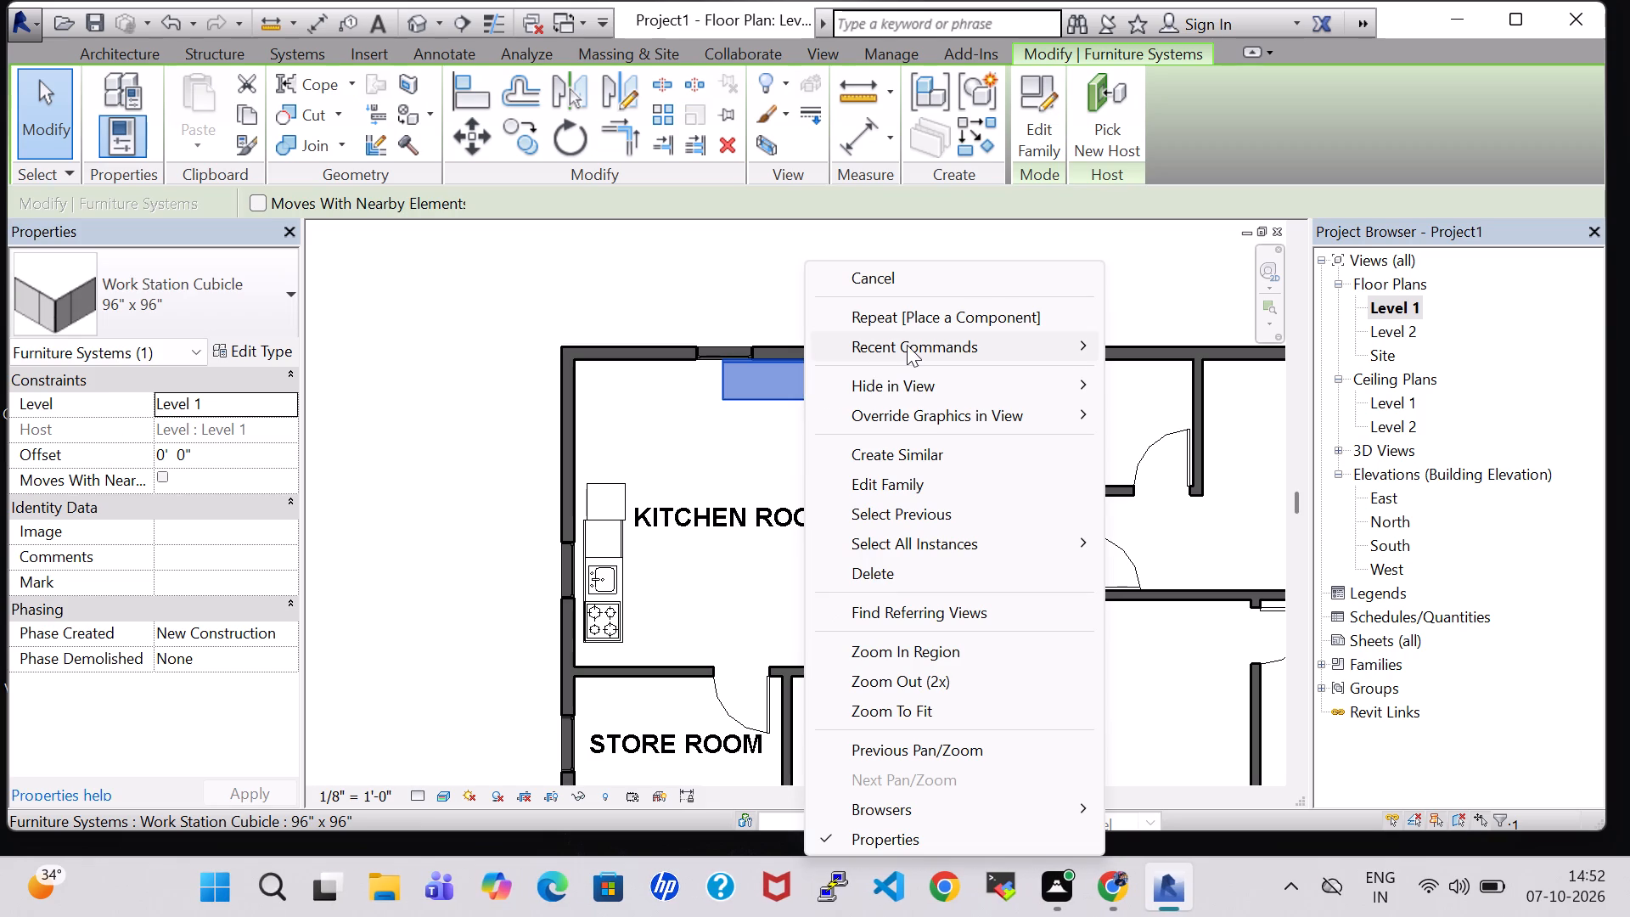
left_click(907, 345)
left_click(980, 453)
scroll(924, 534, "down", 2)
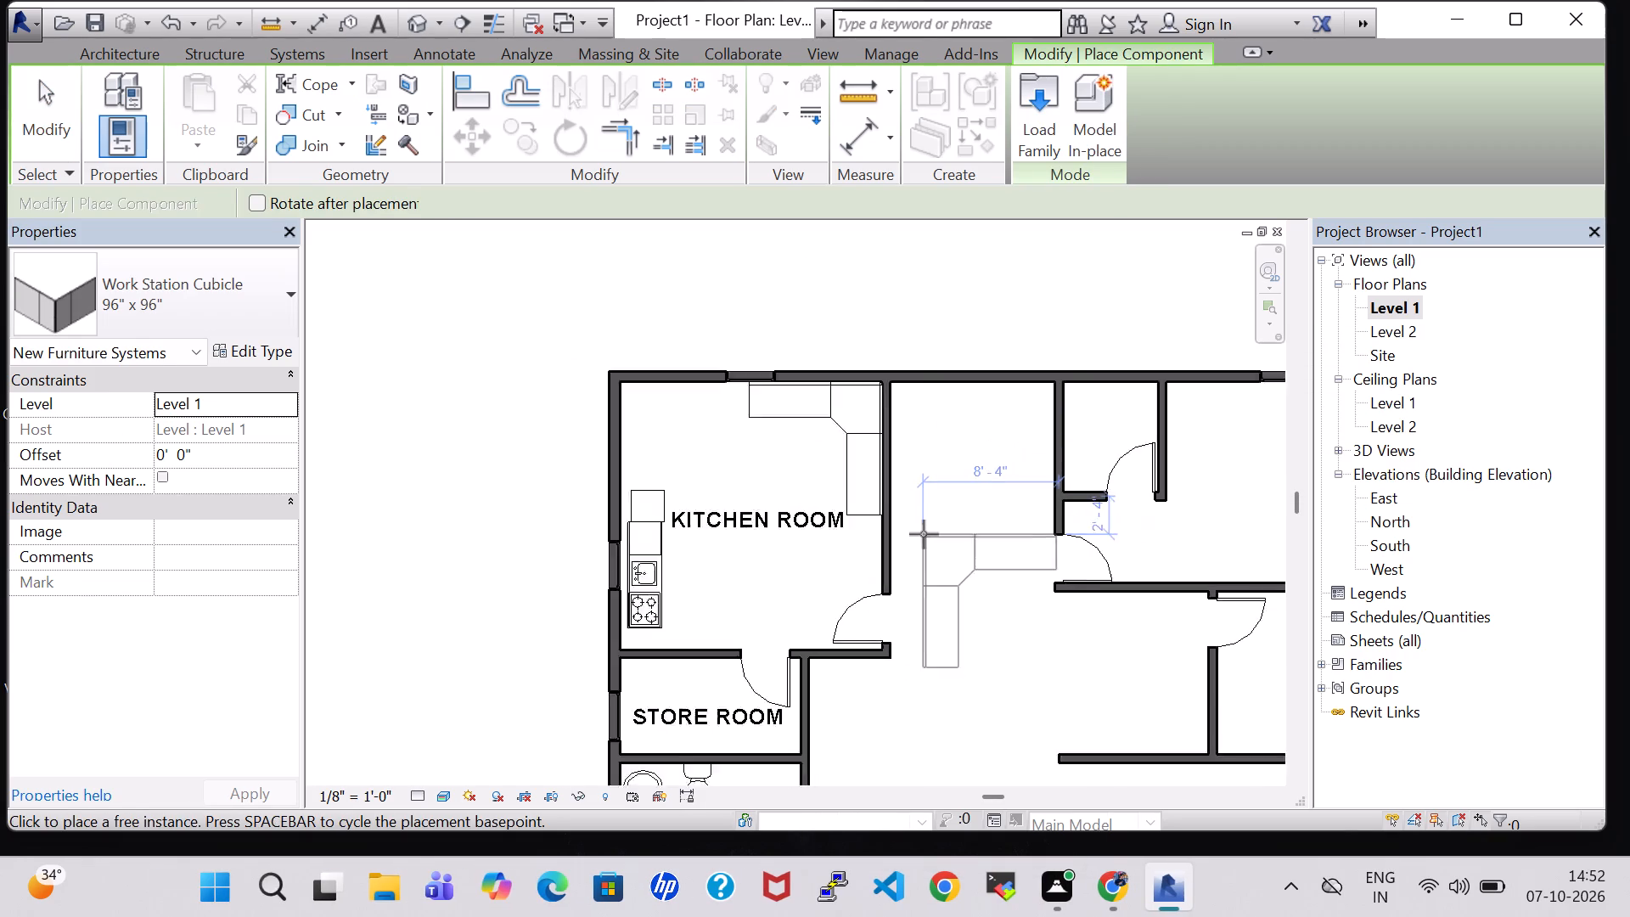
scroll(924, 534, "down", 1)
middle_click_drag(924, 534, 912, 278)
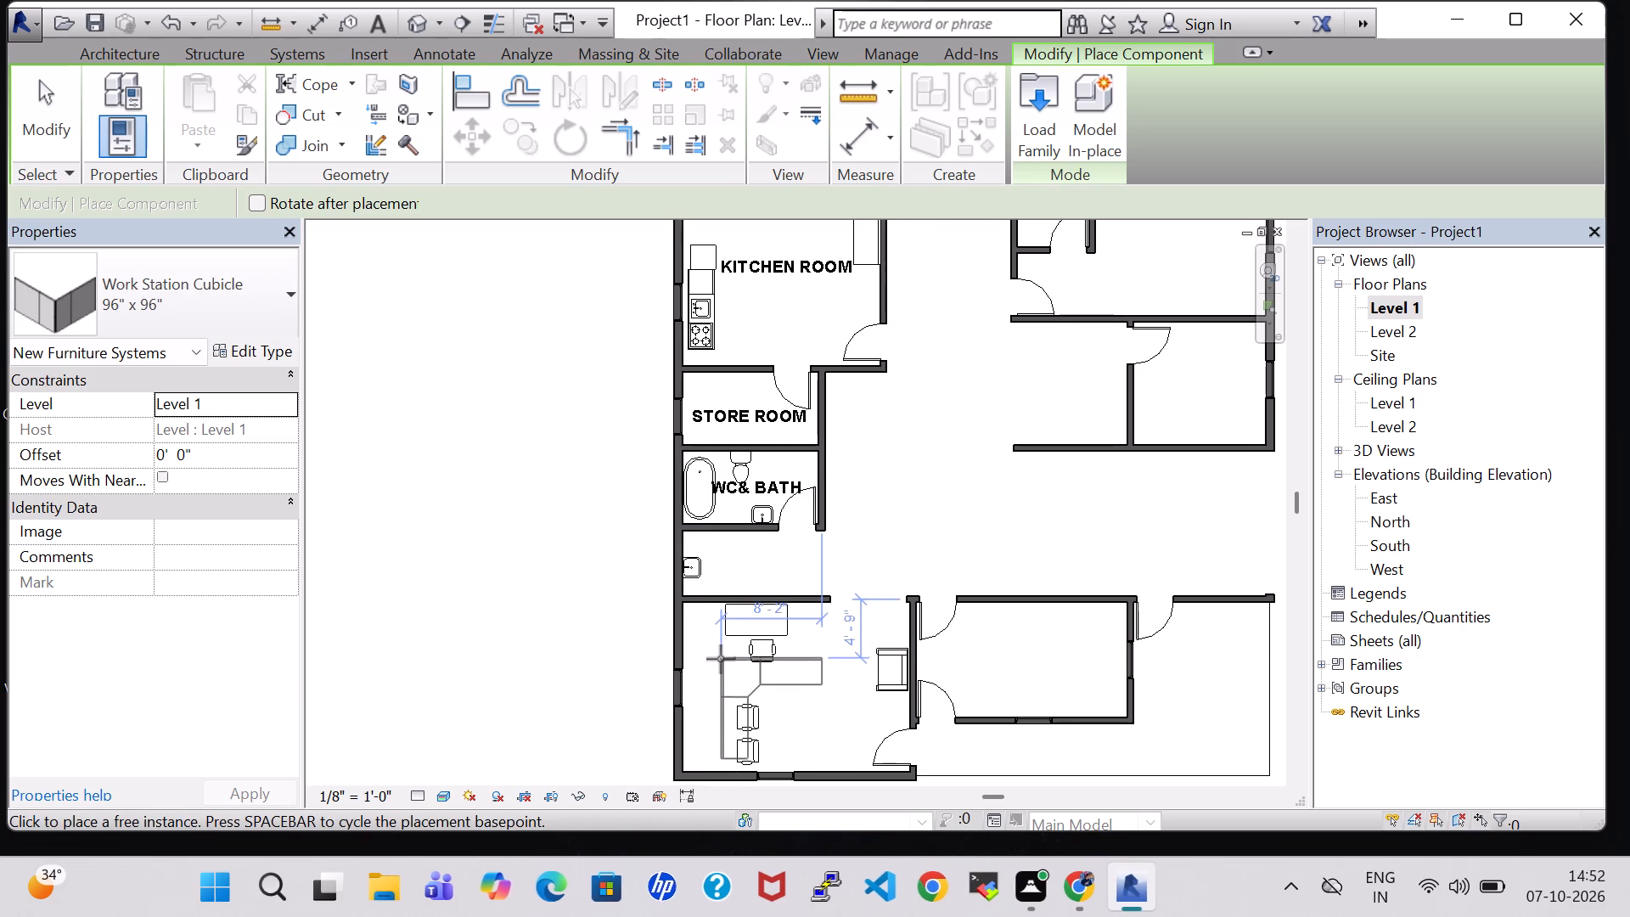
key("space")
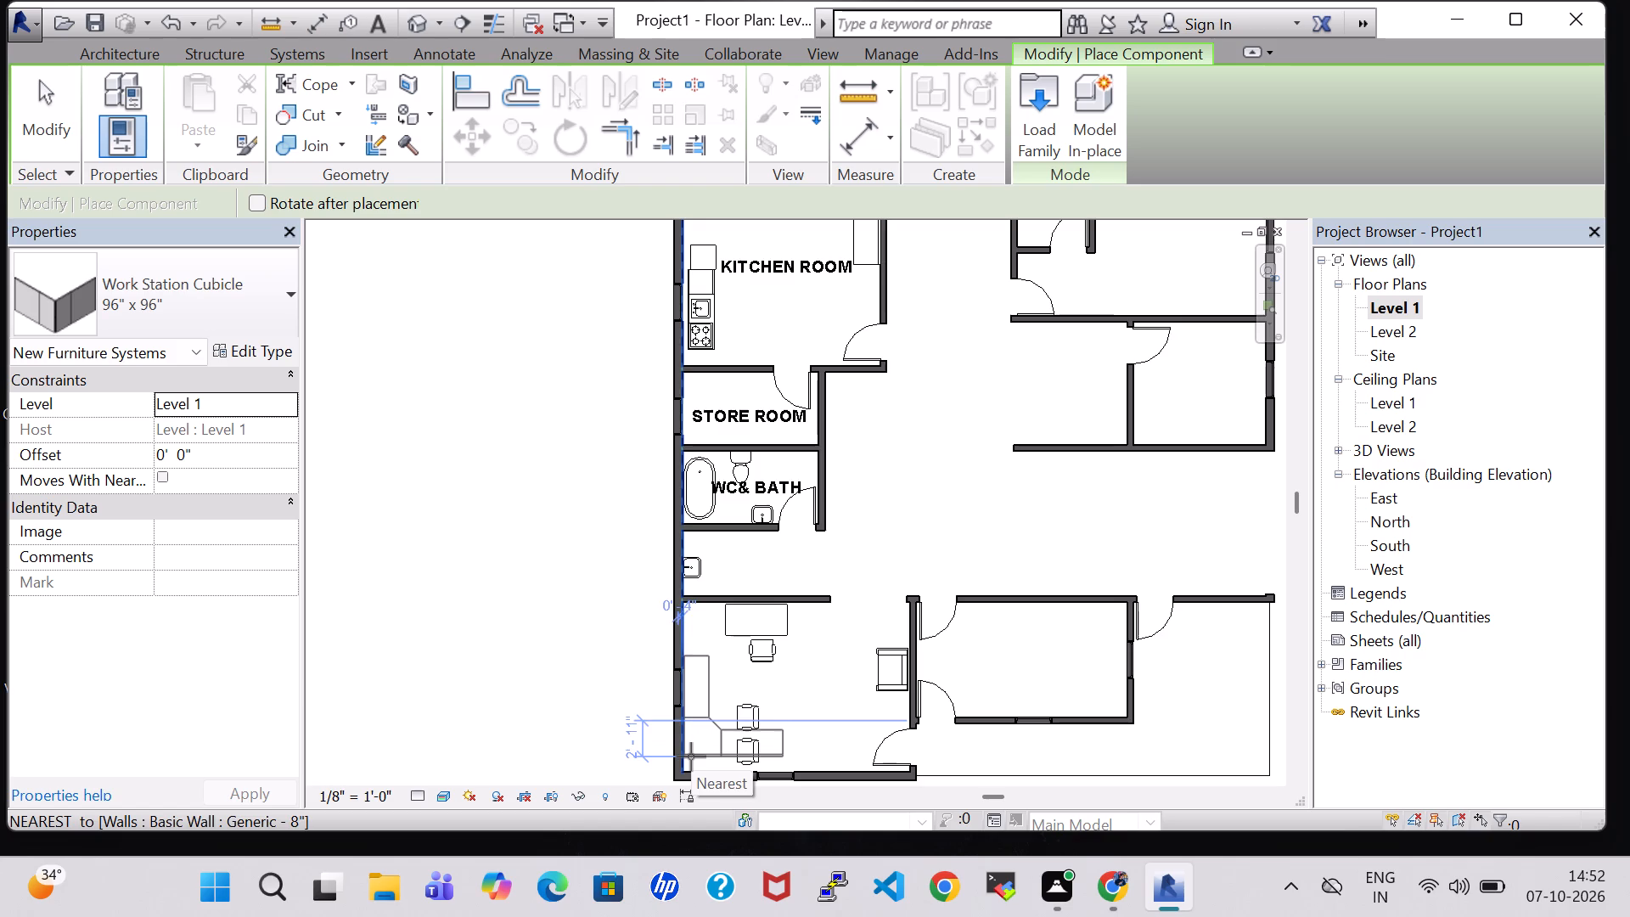
scroll(729, 756, "up", 7)
middle_click_drag(664, 773, 705, 520)
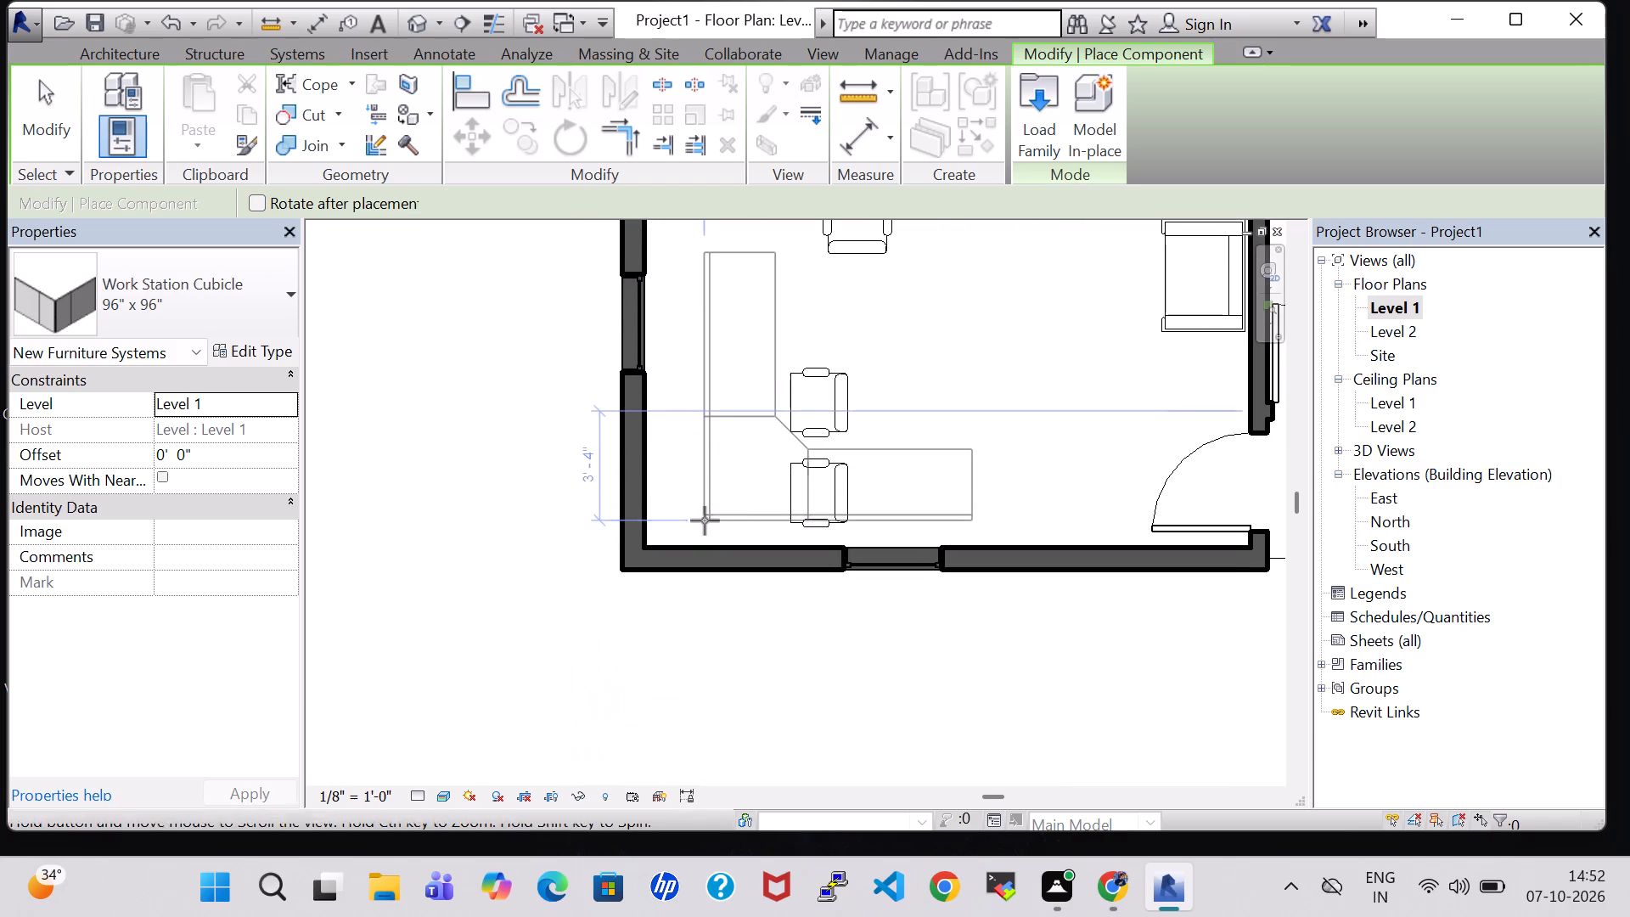
left_click(654, 536)
key("Escape")
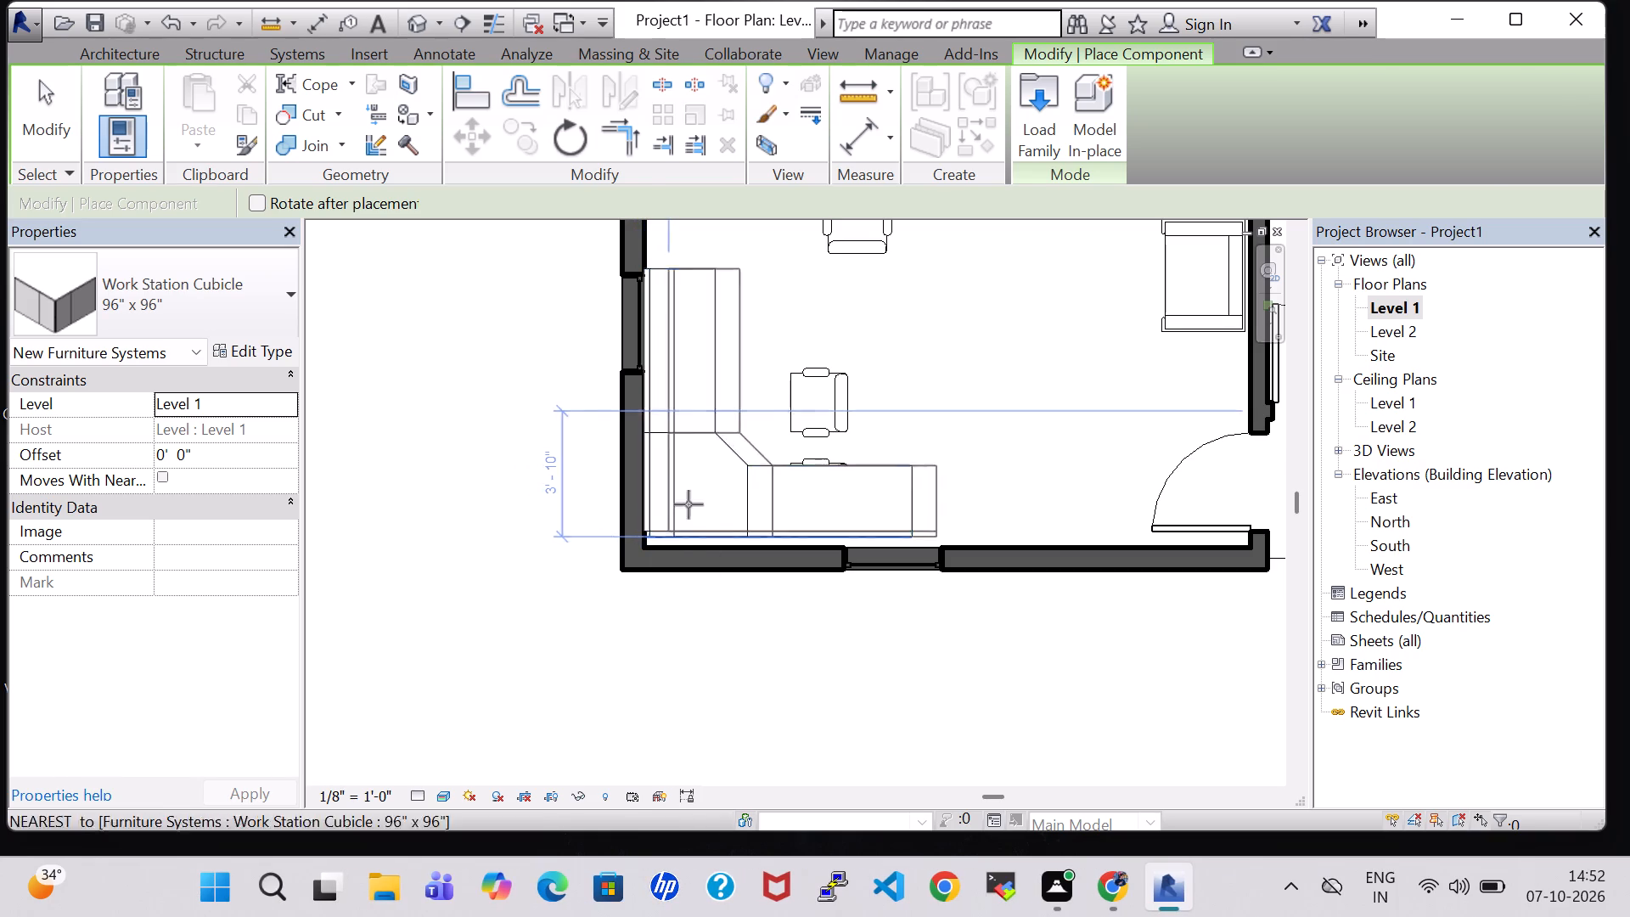
key("Escape")
Nudge the northern of the two west-facing Chair-Task Arms chairs to about 3'-10" from the west wall and 7'-3" from the south wall.
left_click(835, 389)
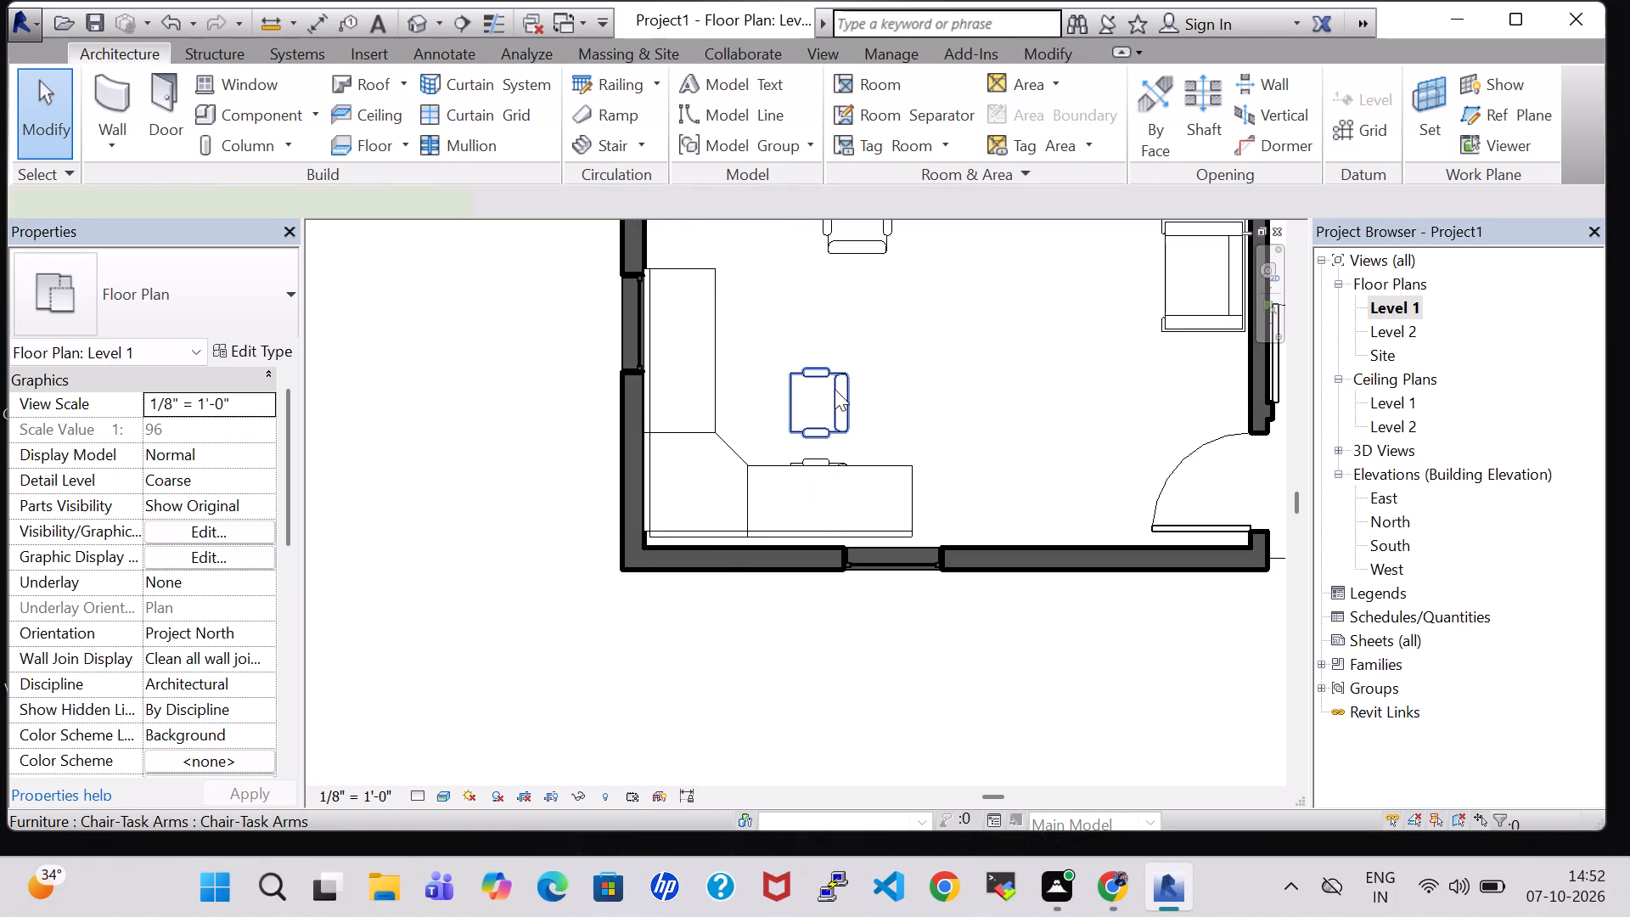
key("Up")
key("Up")
key("Up")
key("Up")
key("Up")
key("Up")
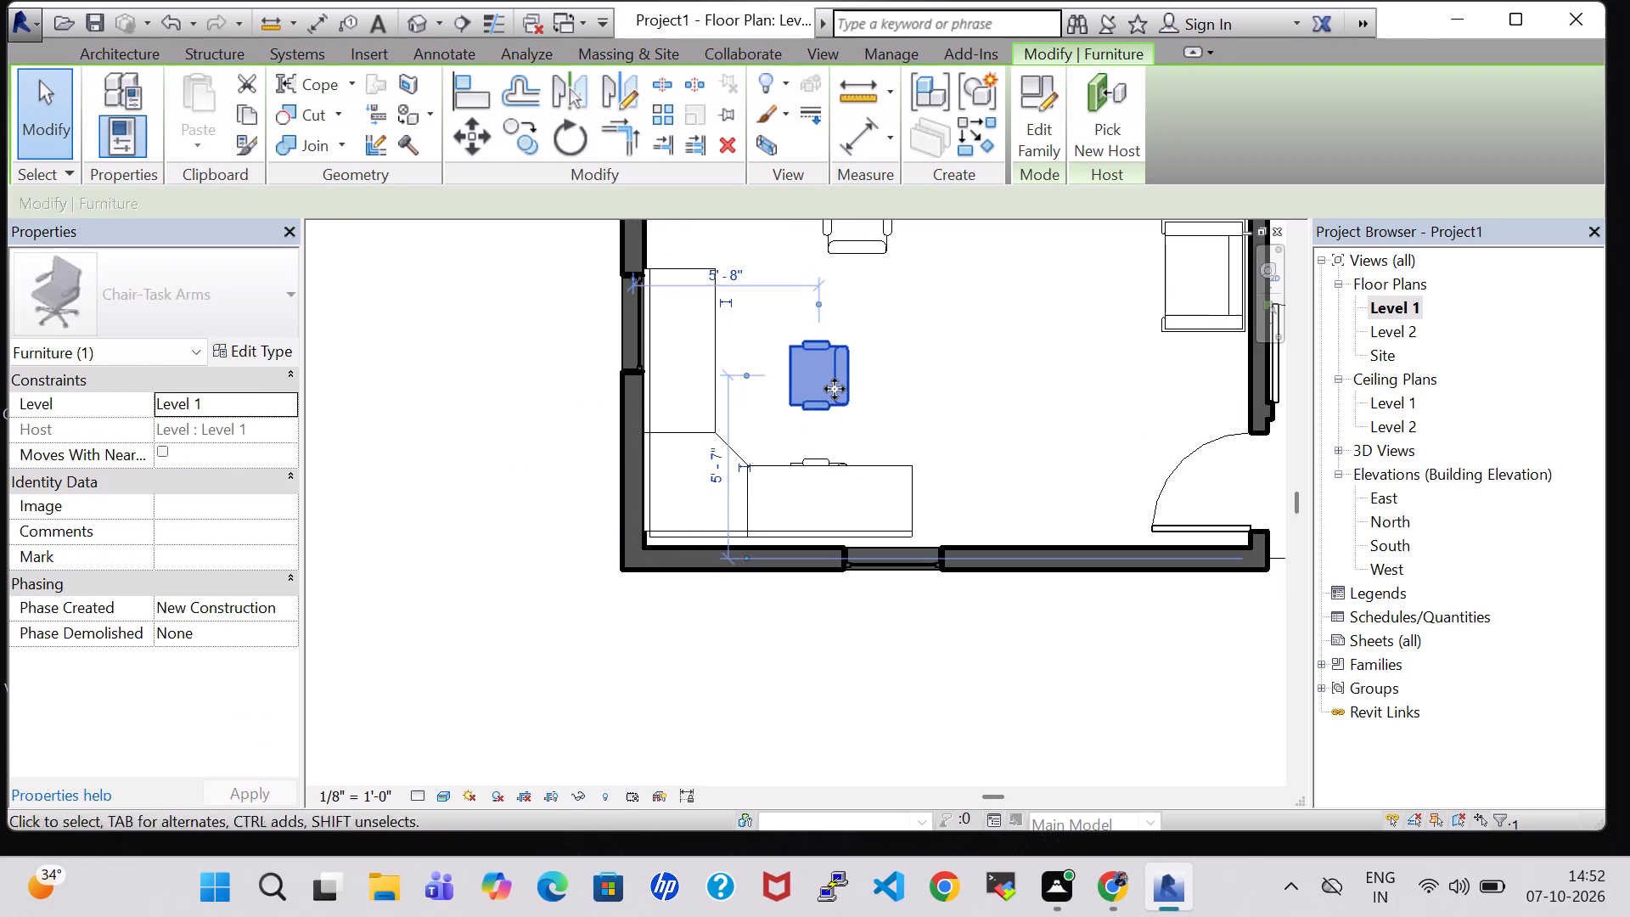
key("Up")
key("Up")
key("Up")
key("Up")
key("Up")
key("Left")
key("Left")
key("Left")
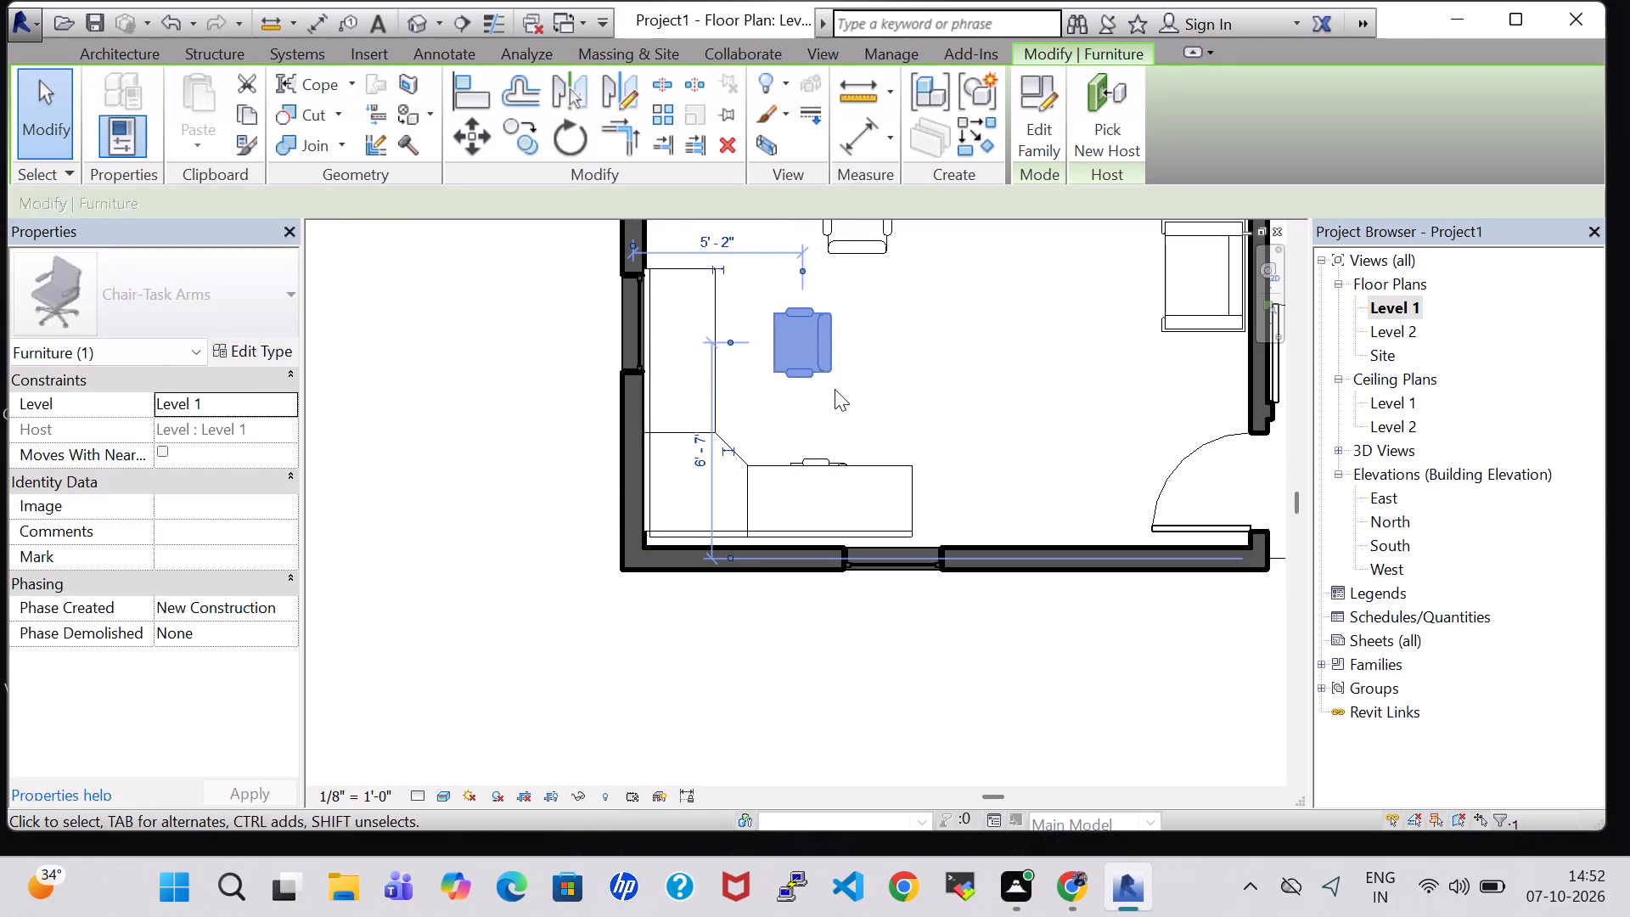
key("Left")
key("Left")
key("Left")
key("Left")
key("Left")
key("Left")
key("Up")
key("Up")
key("Up")
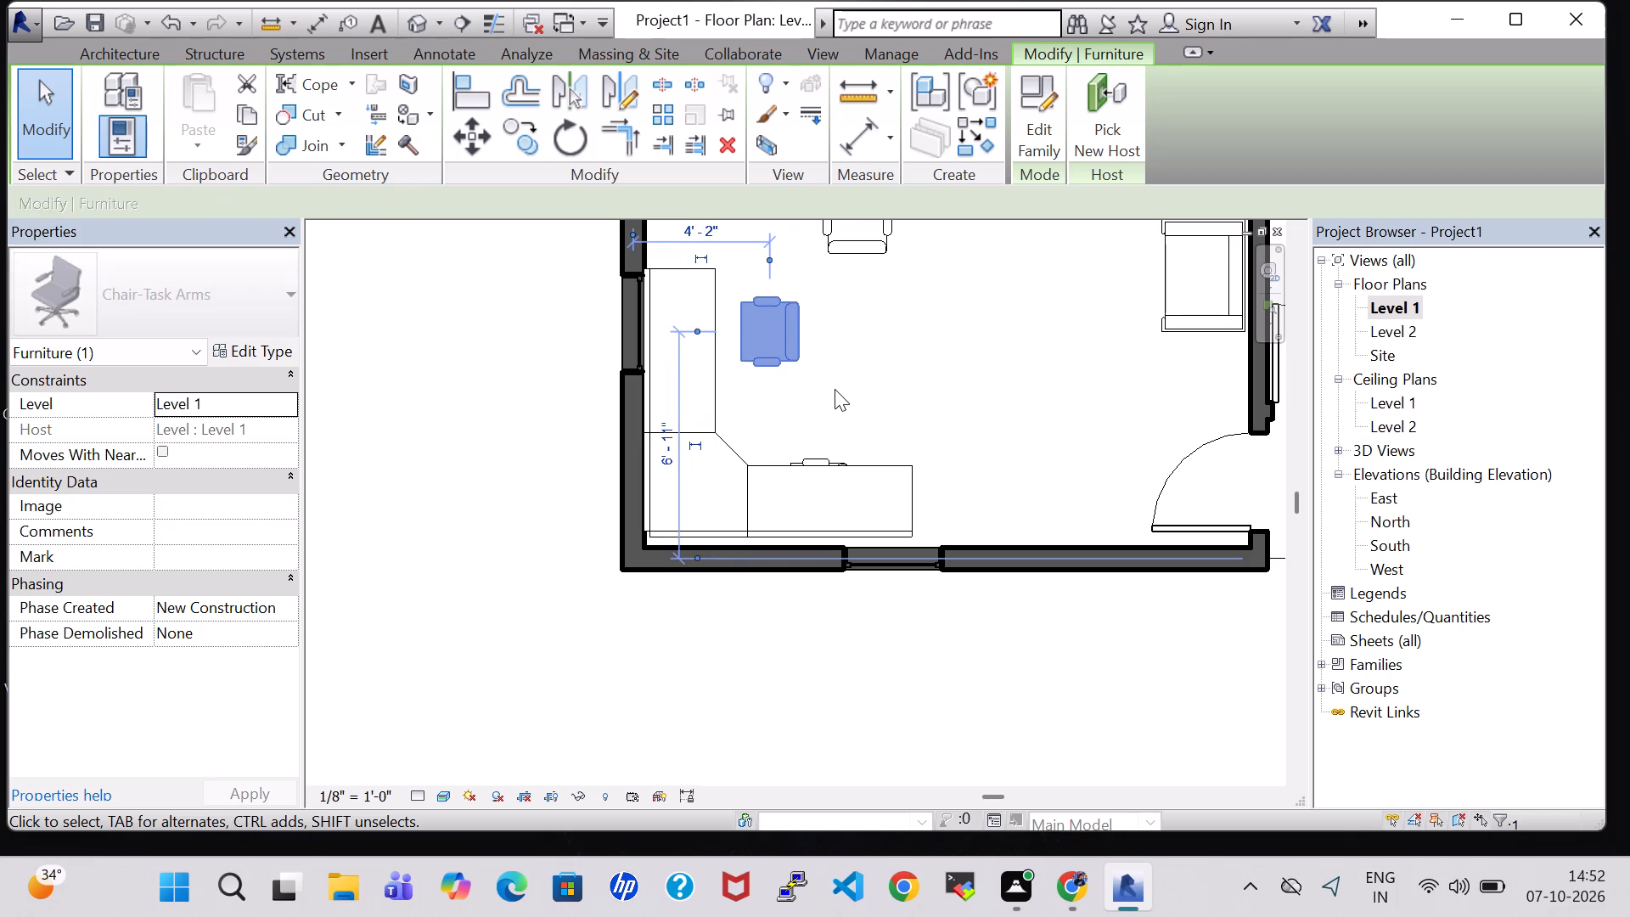
key("Up")
key("Left")
key("Left")
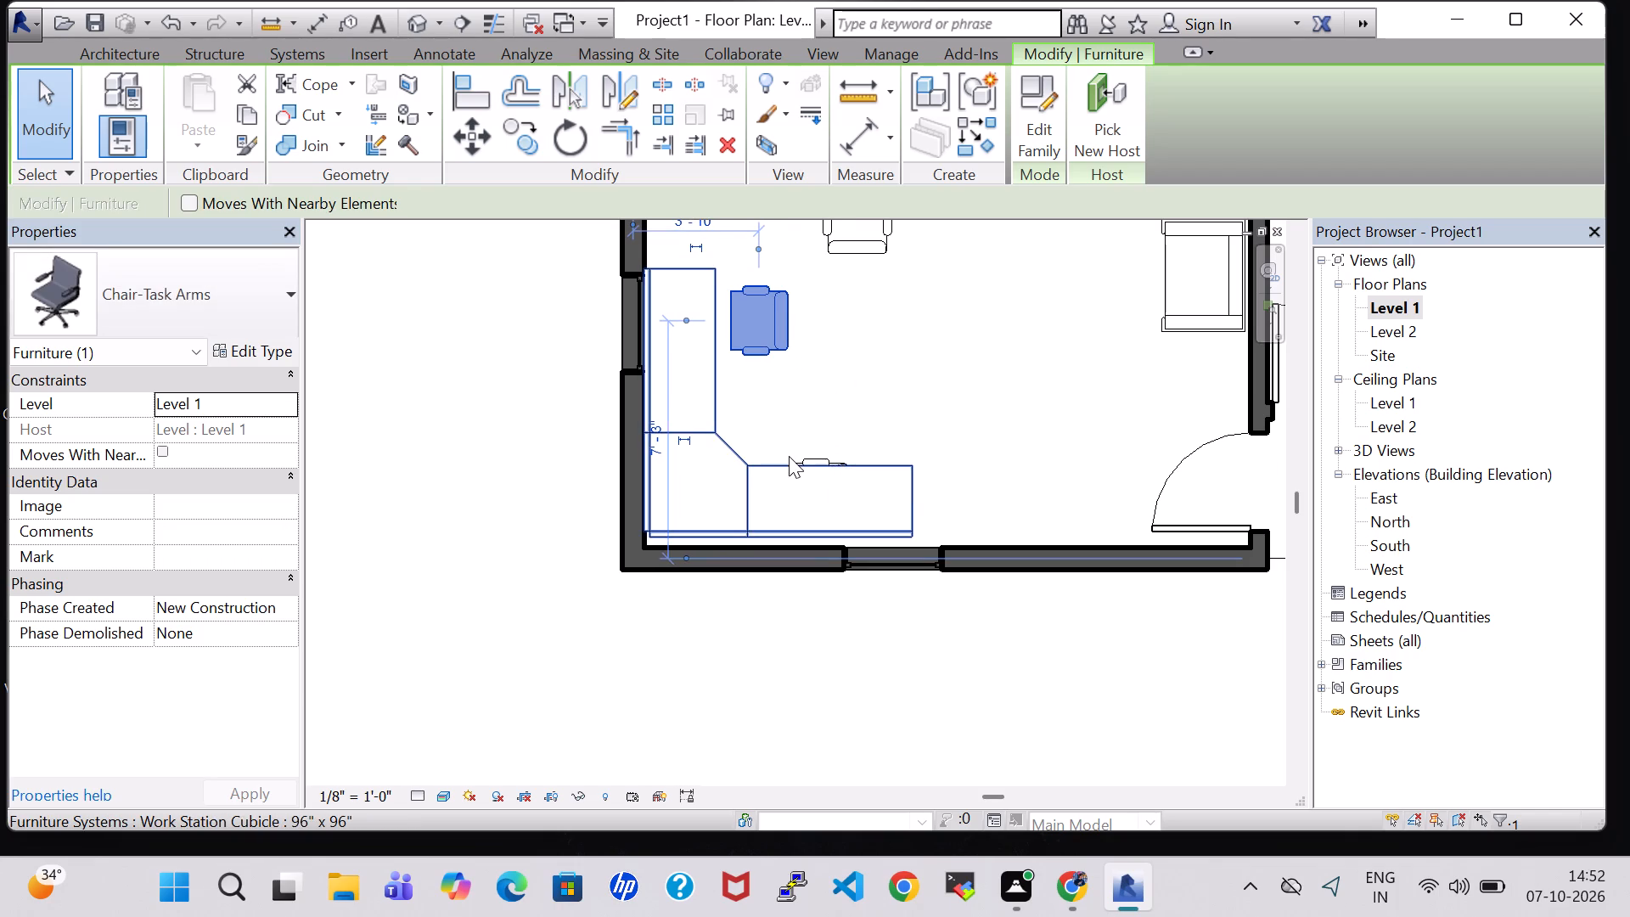
Nudge the task chair overlapping the new cubicle north and west, just south of the other chair, about 4'-0" from the west wall.
scroll(791, 456, "up", 8)
left_click(868, 467)
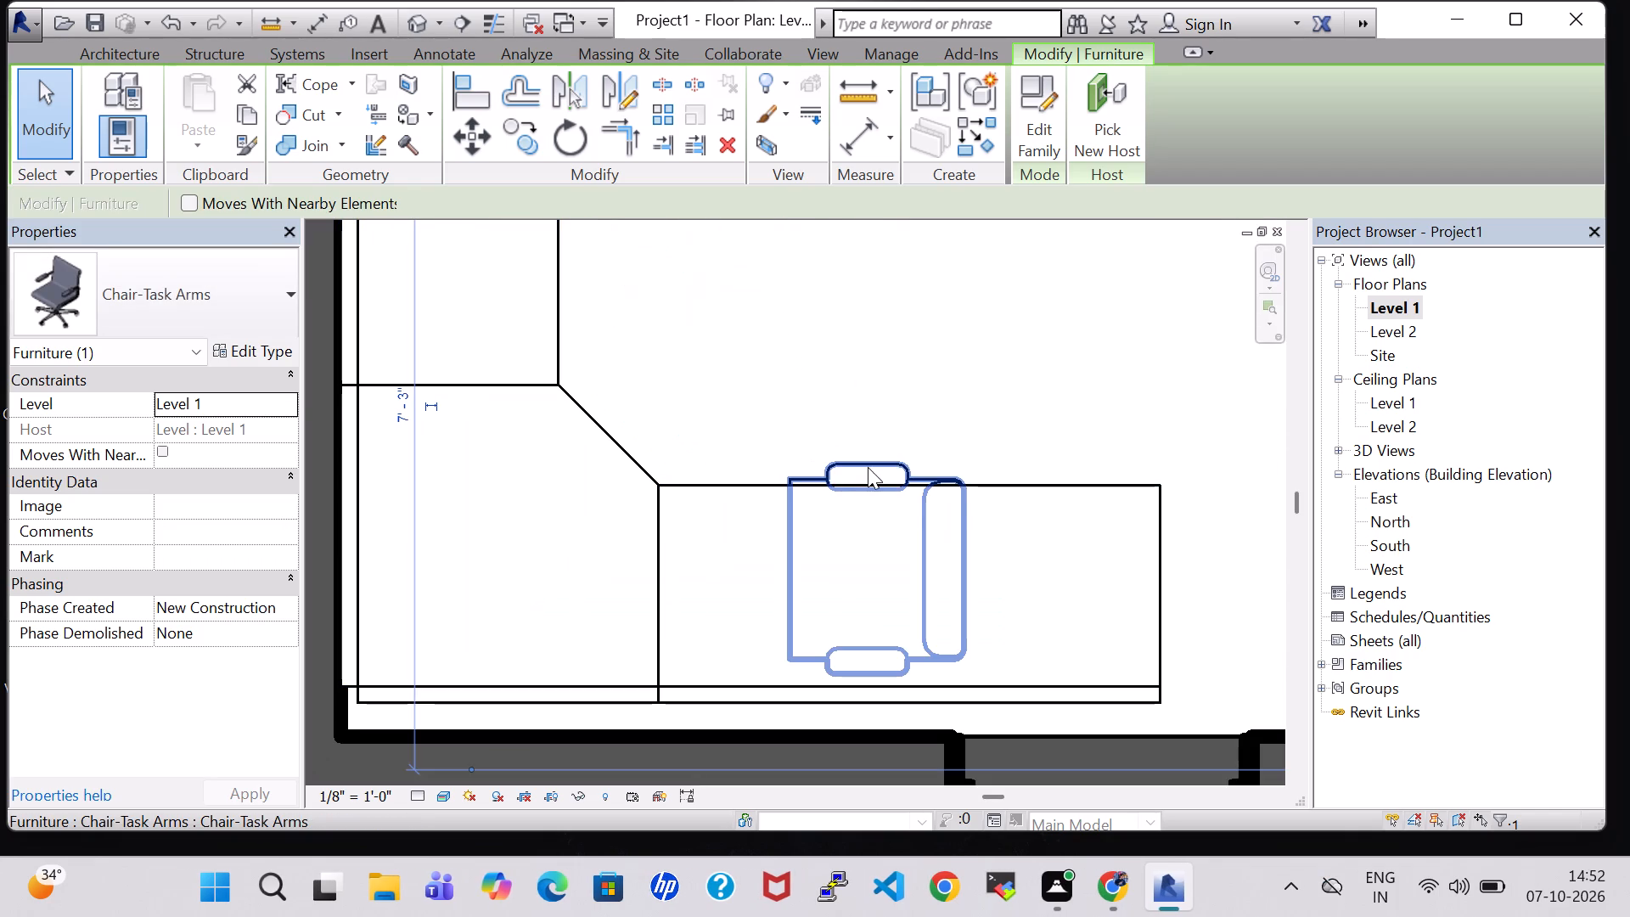
key("Up")
key("Up")
key("Up")
key("Up")
key("Up")
key("Up")
key("Up")
key("Up")
key("Up")
key("Up")
key("Up")
key("Up")
key("Up")
key("Up")
key("Up")
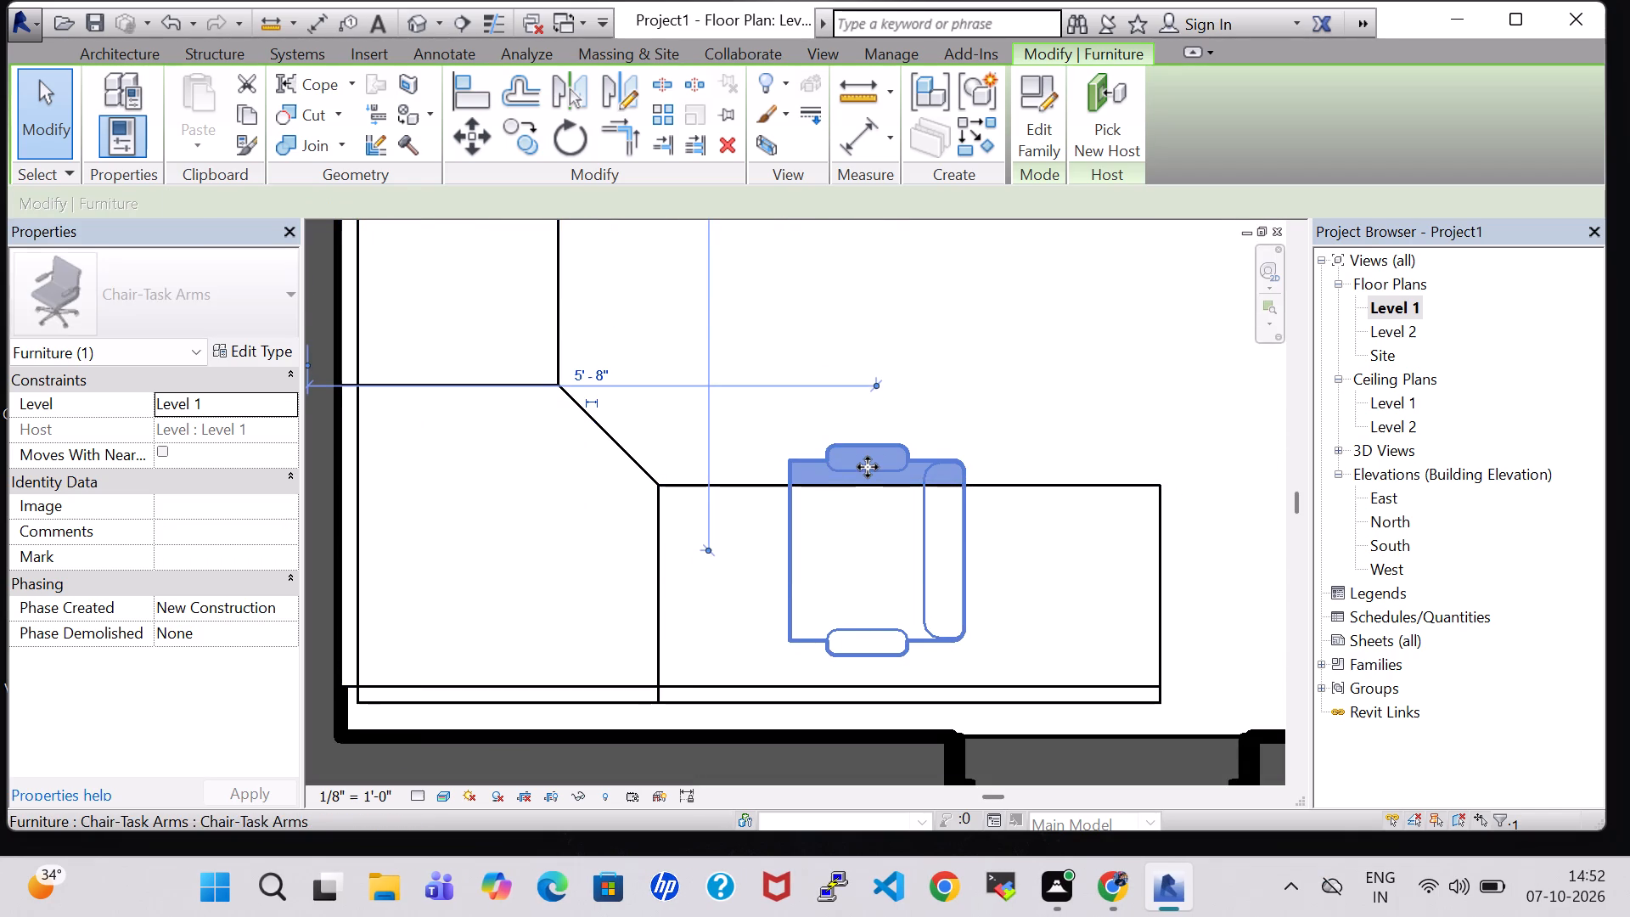
key("Up")
key("Up")
key("Up")
key("Up")
key("Up")
key("Up")
key("Up")
key("Up")
key("Up")
key("Up")
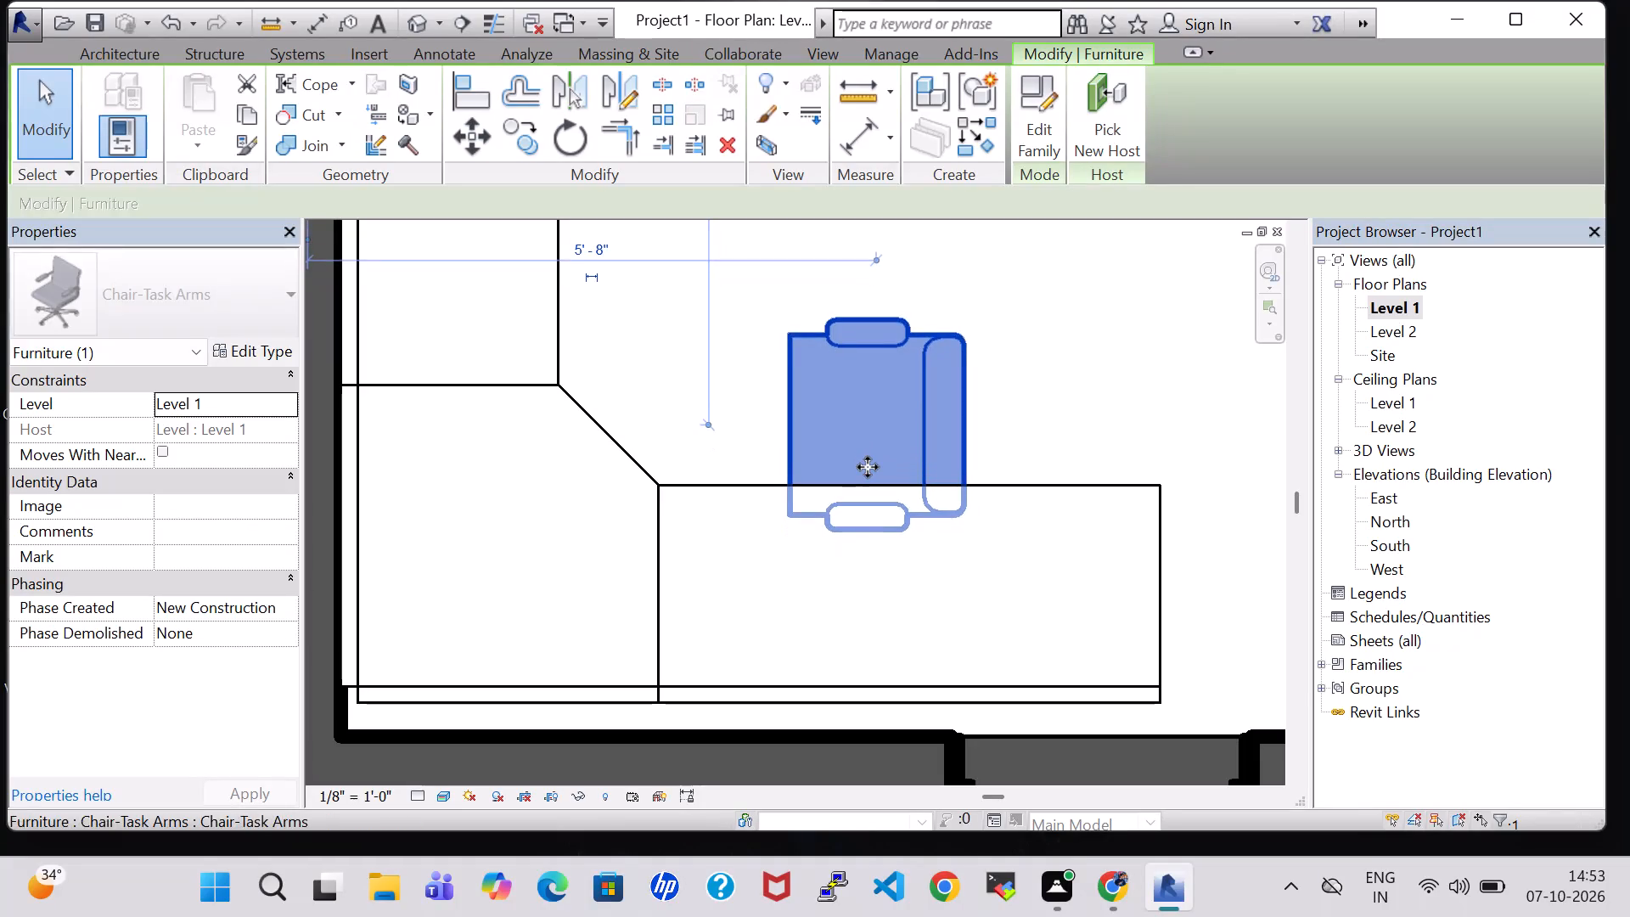
key("Up")
key("Up")
key("Up")
key("Up")
key("Up")
key("Up")
key("Up")
key("Up")
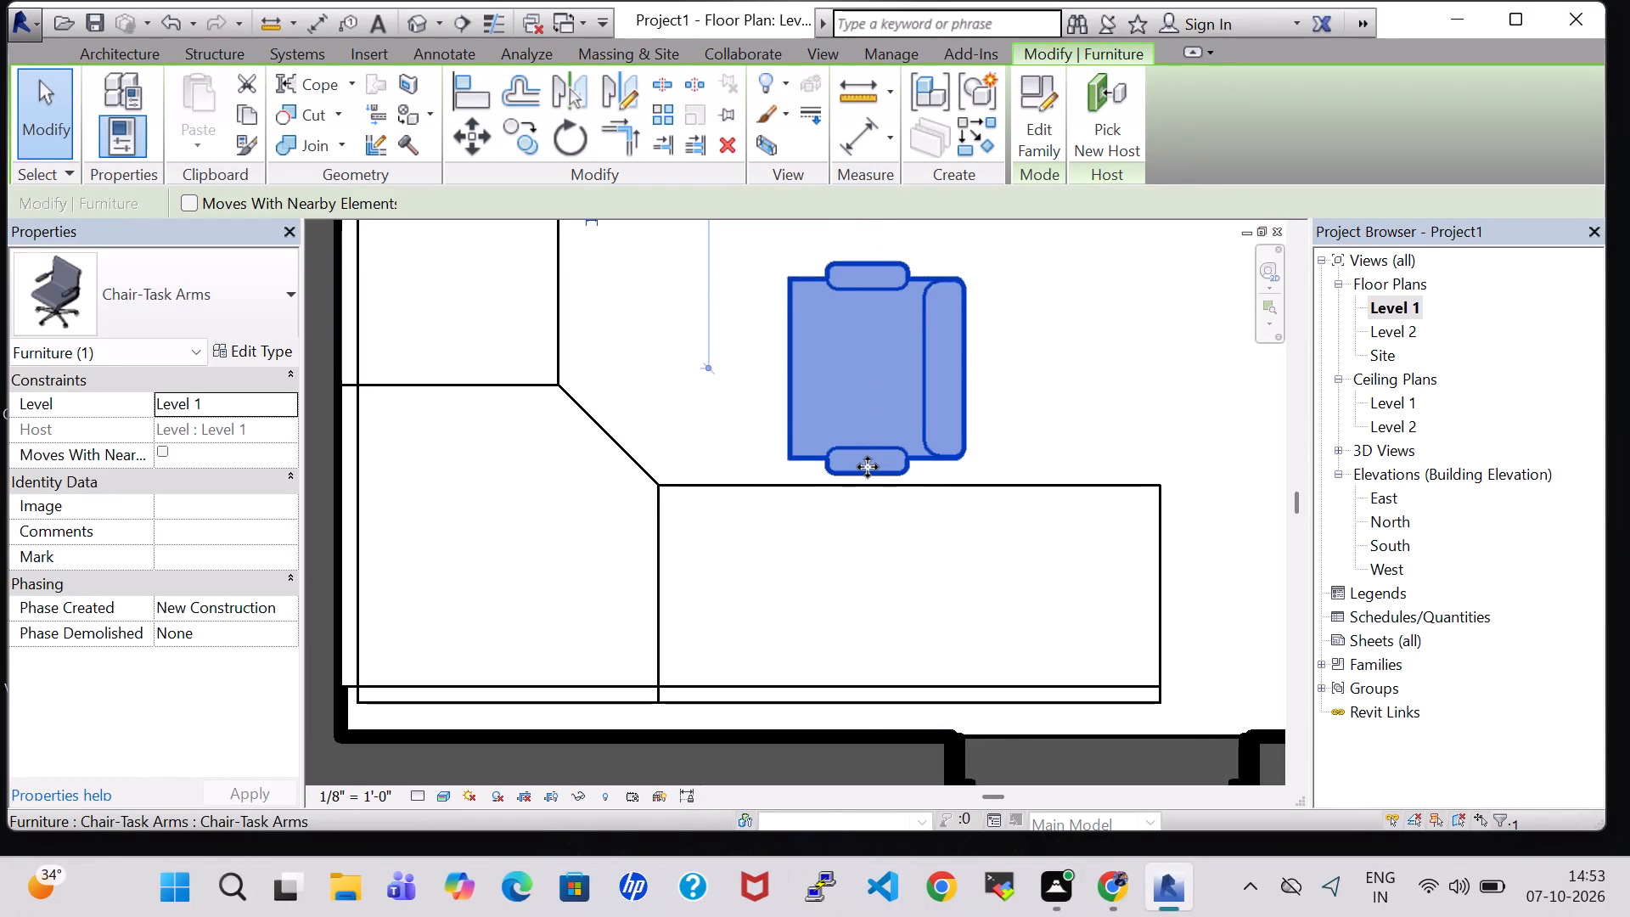
scroll(868, 467, "down", 5)
key("Up")
key("Up")
key("Up")
key("Up")
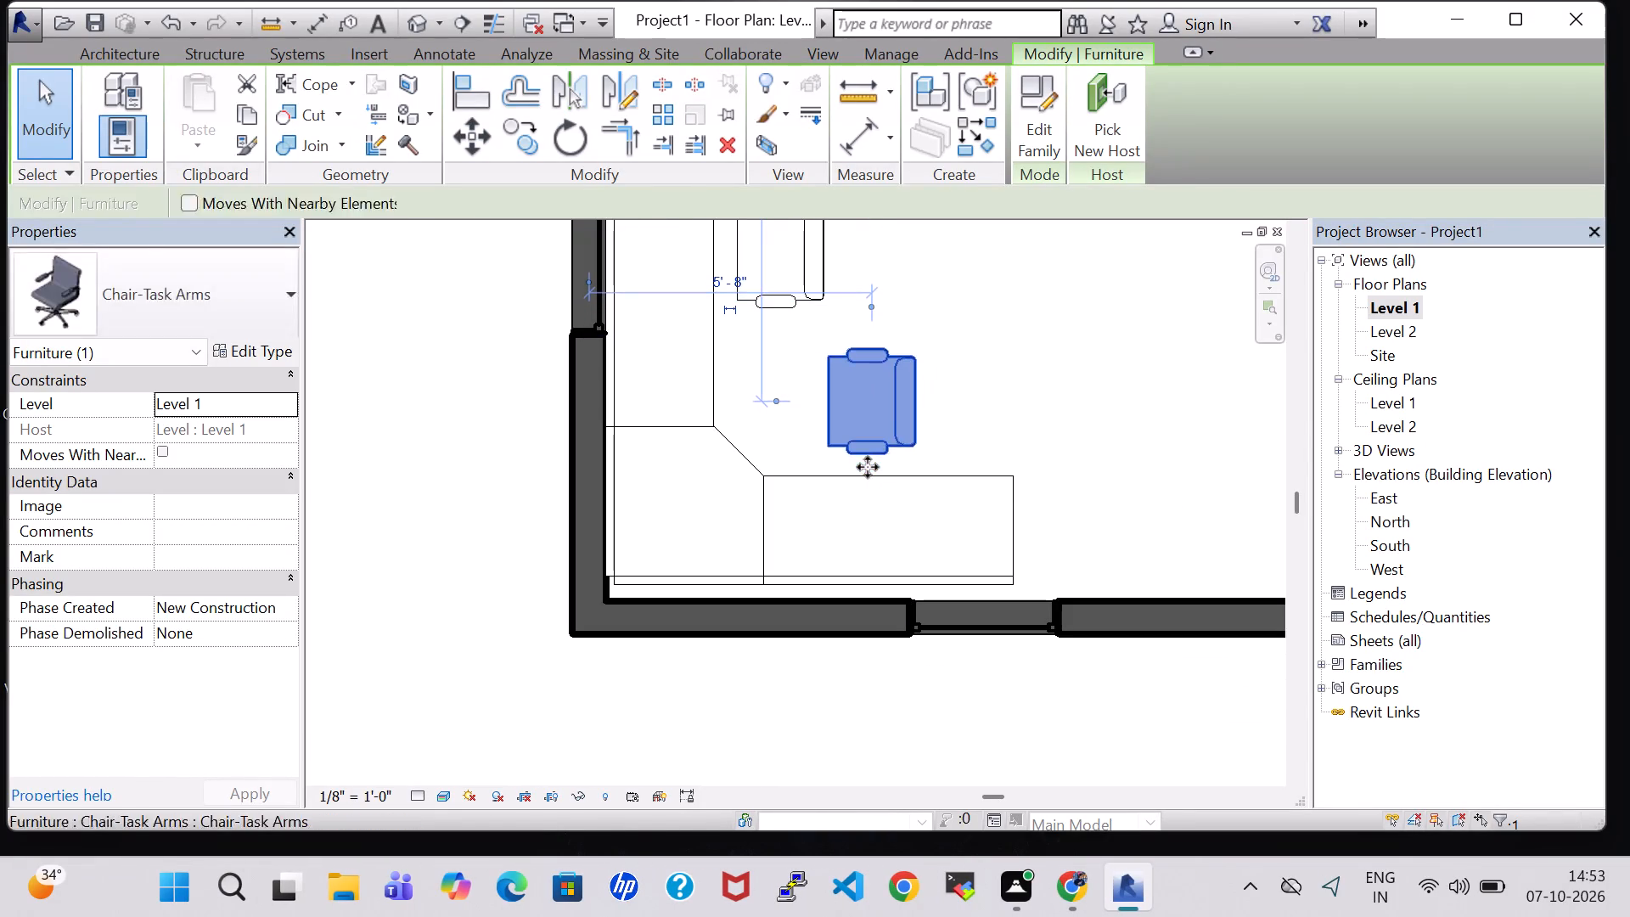
key("Up")
key("Up")
key("Up")
key("Up")
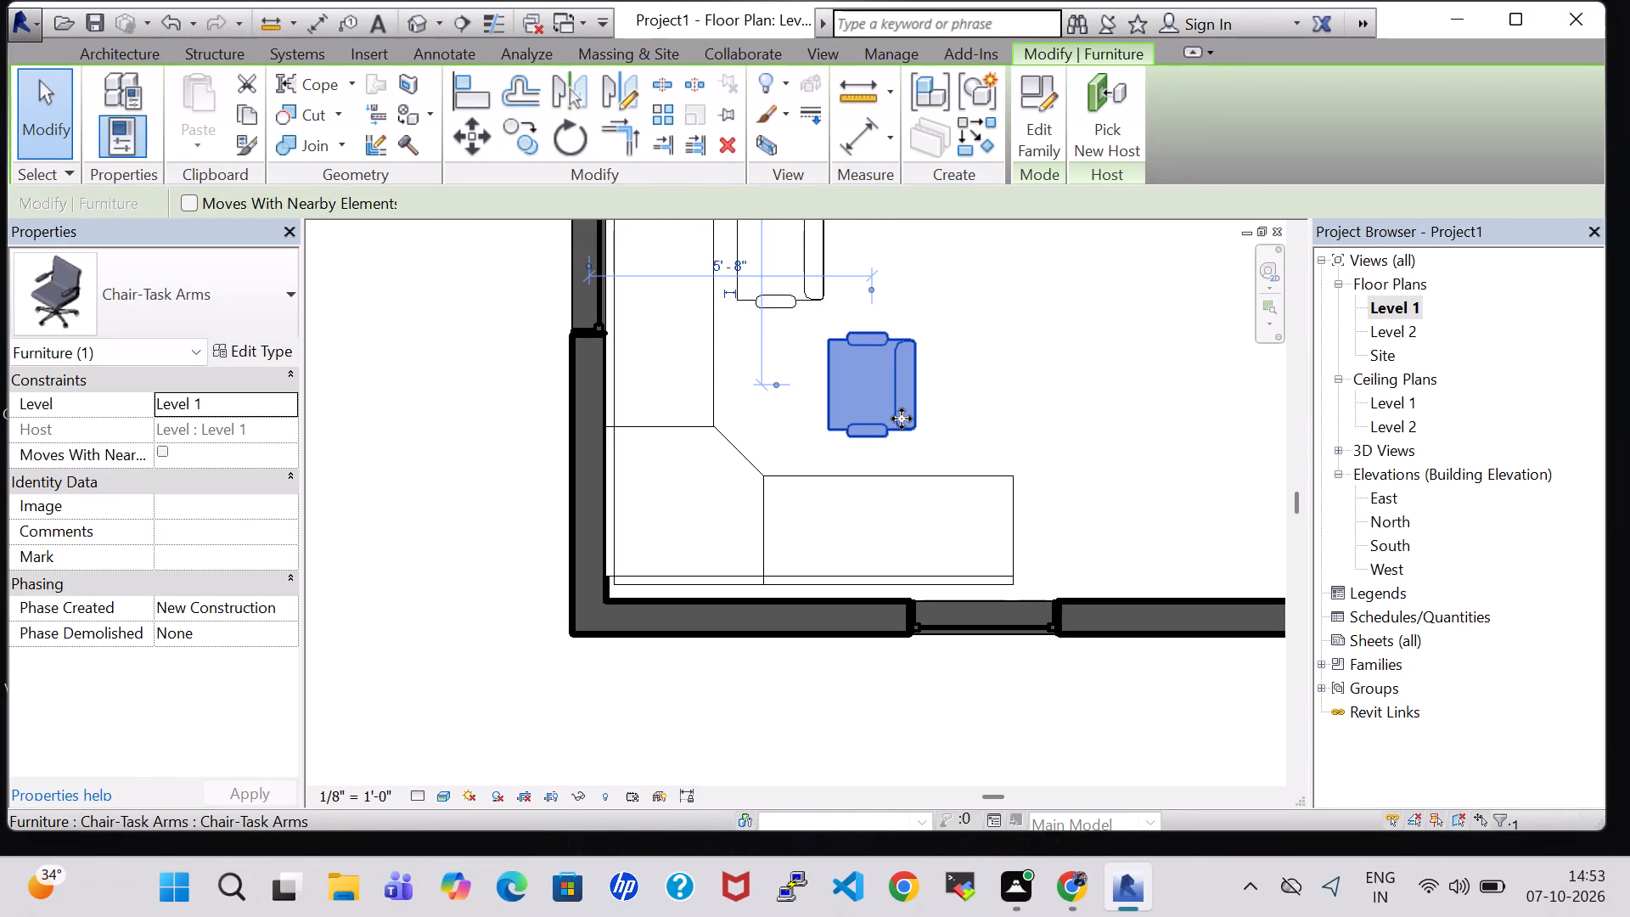
key("Left")
key("Left")
key("Left")
key("Left")
key("Left")
key("Left")
key("Left")
key("Left")
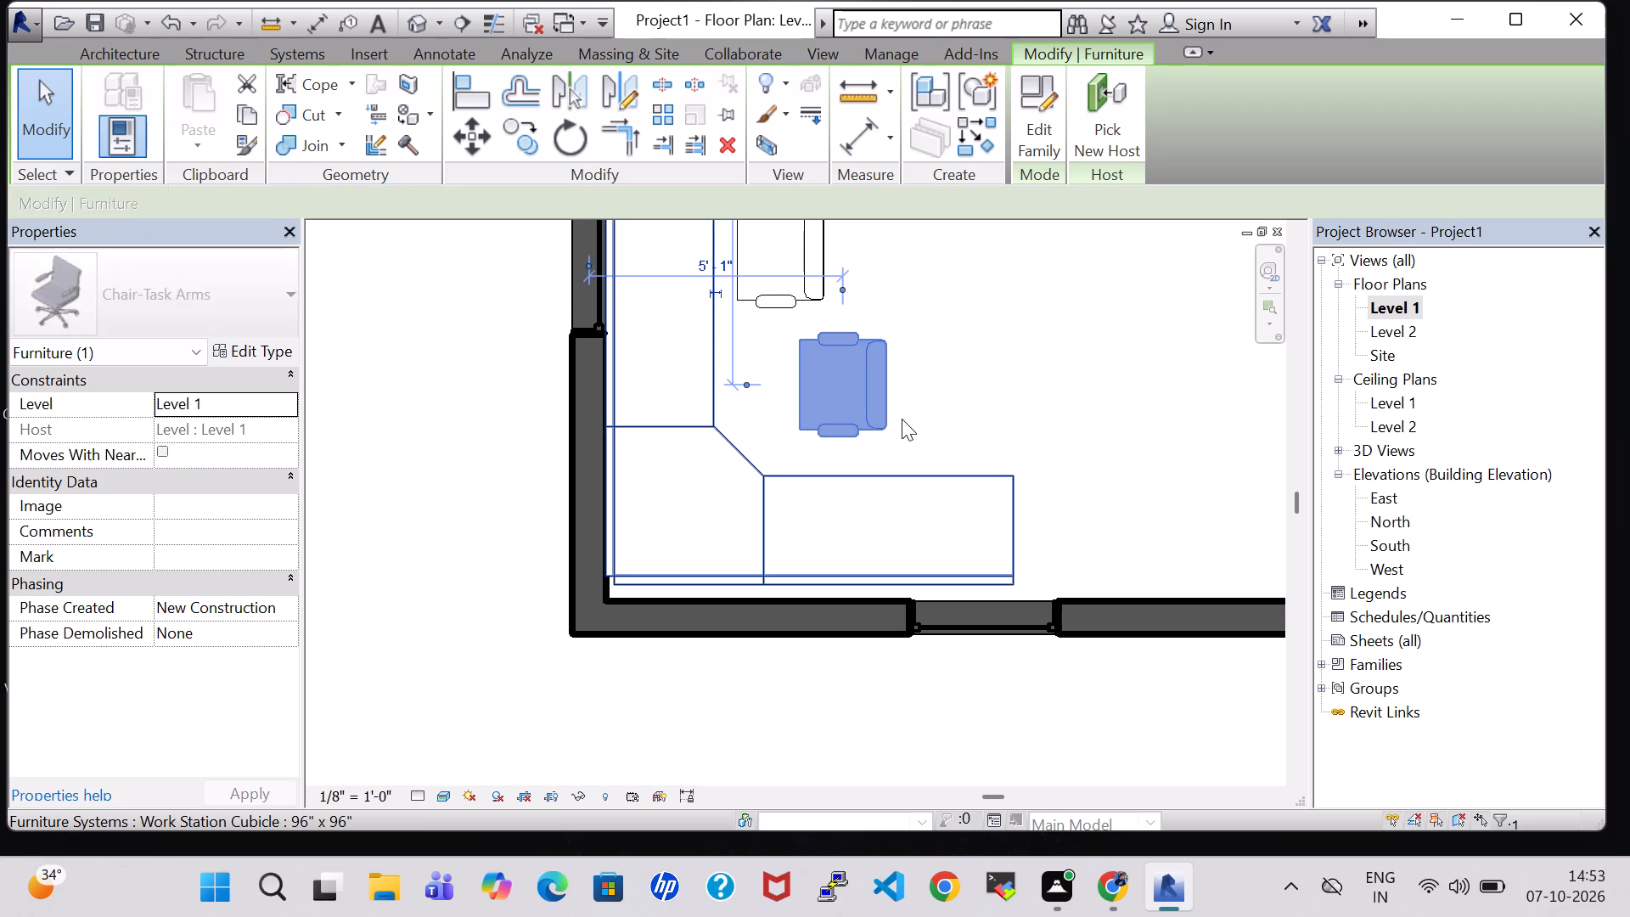
key("Left")
key("Left")
key("Left")
key("Left")
key("Left")
key("Left")
key("Left")
key("Left")
key("Left")
key("Left")
key("Left")
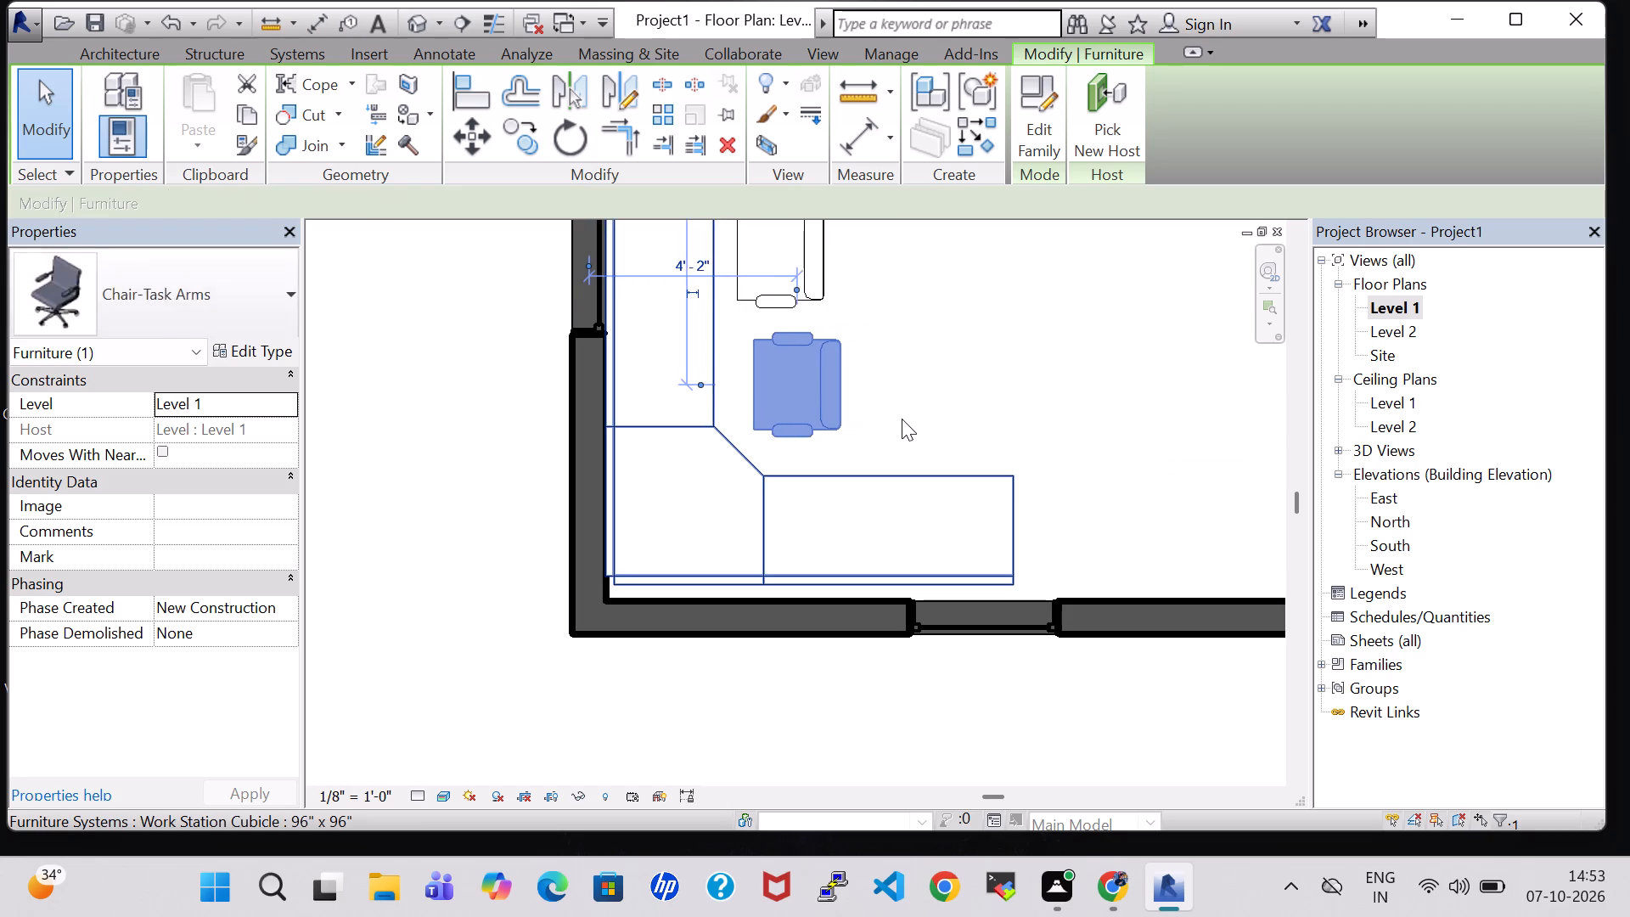
key("Left")
scroll(989, 387, "down", 3)
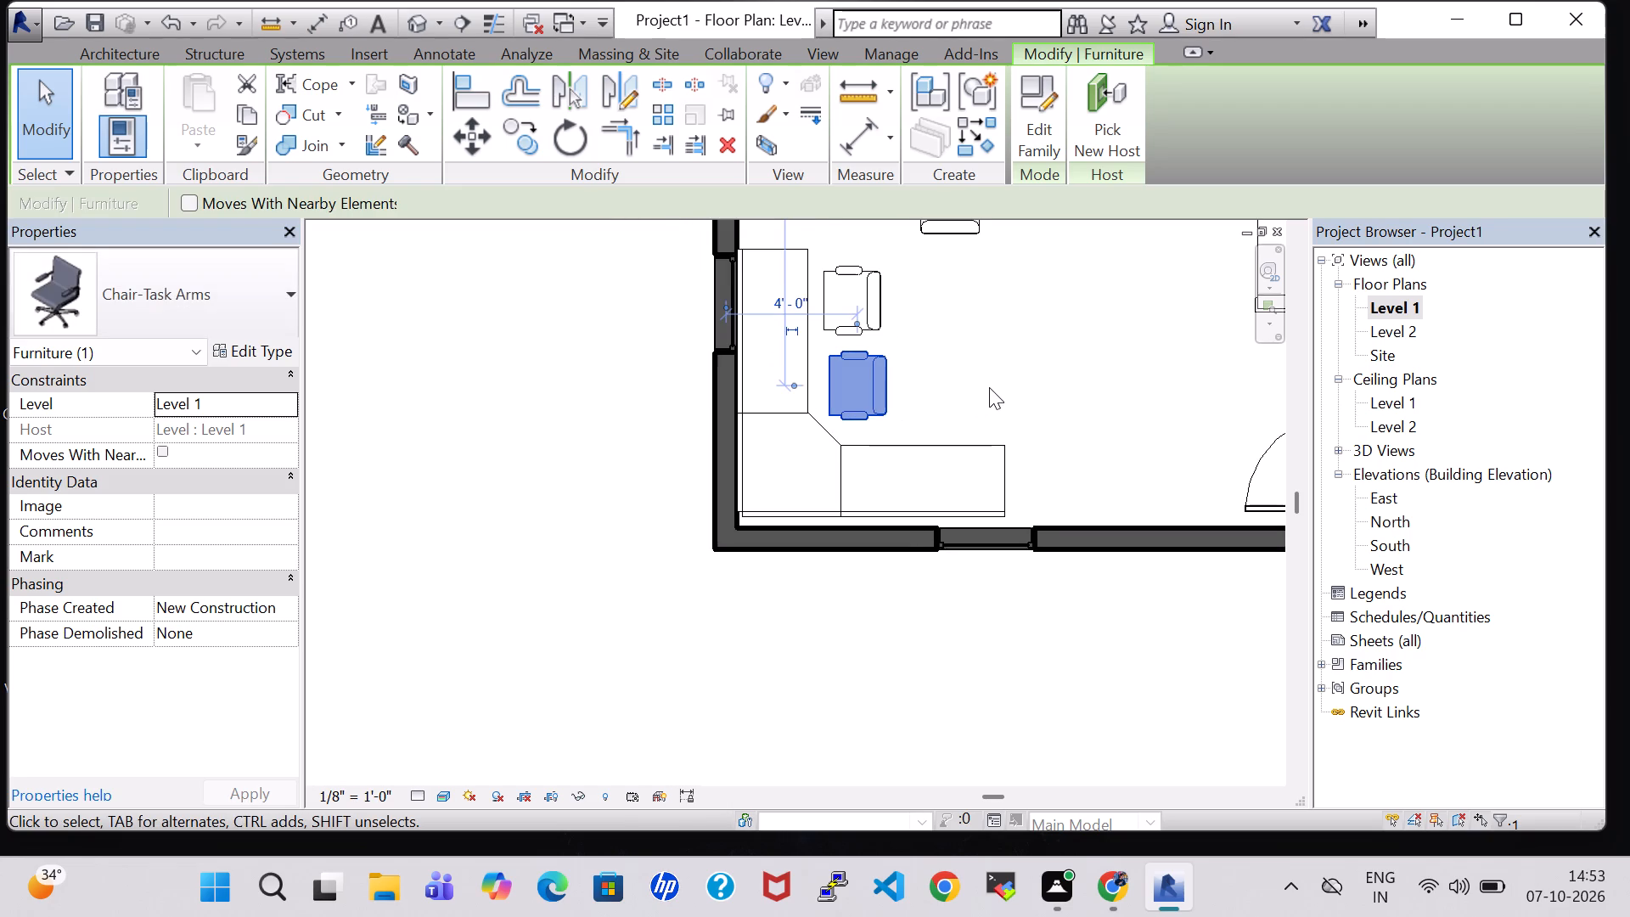
Nudge the northern task chair beside the cubicle slightly east, to about 4'-0" from the west wall.
middle_click_drag(1009, 315, 1023, 363)
left_click(1009, 353)
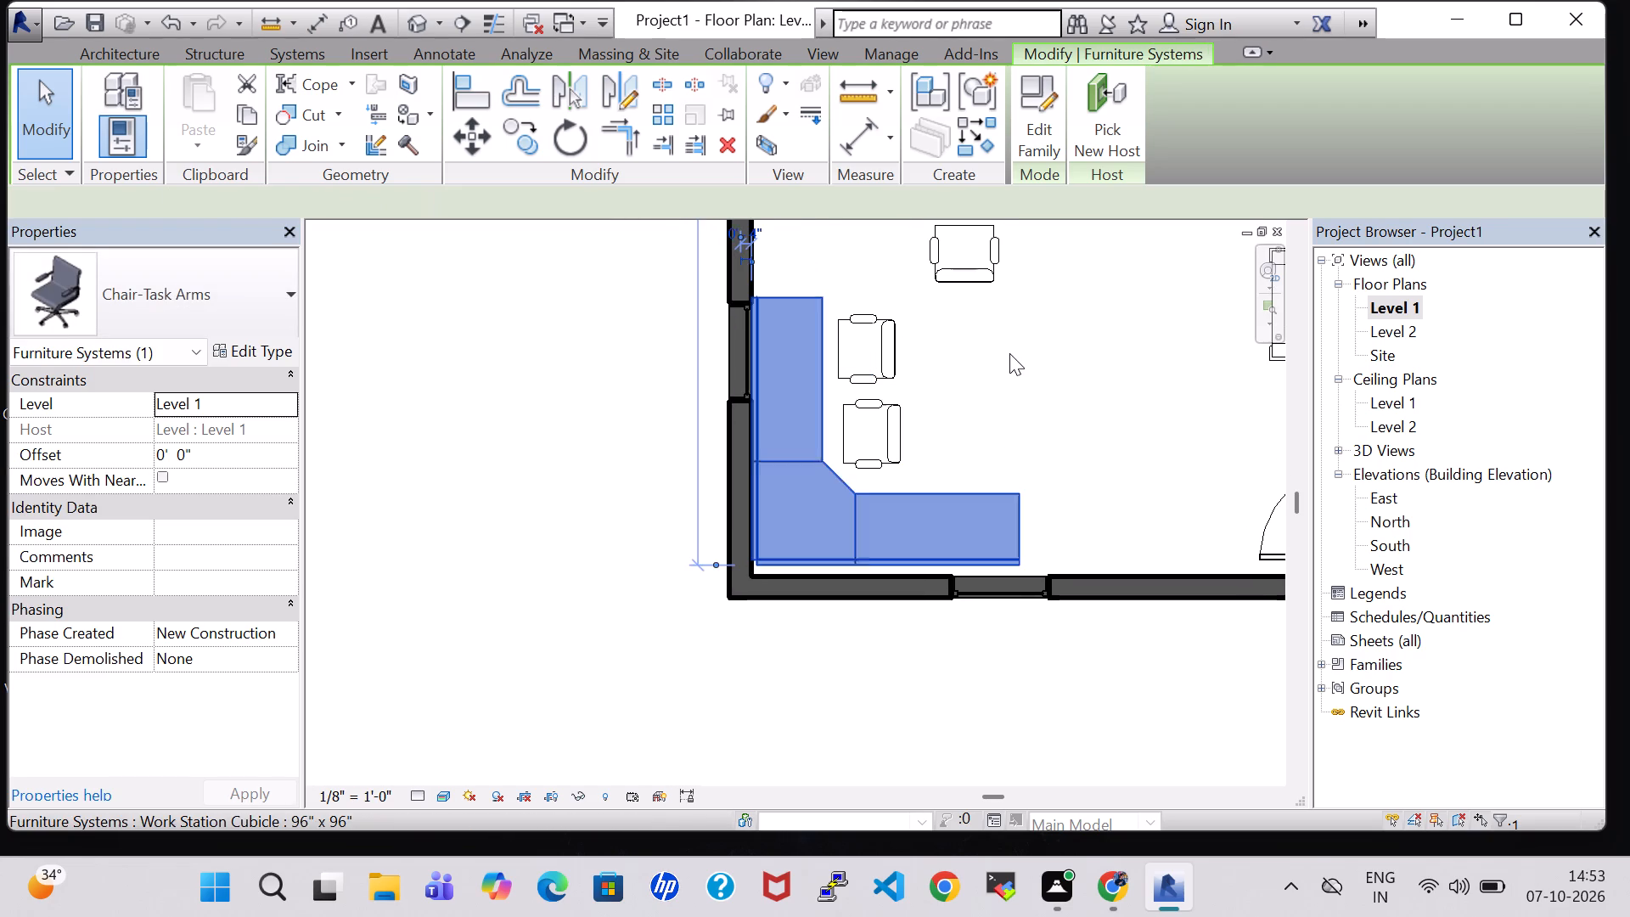
left_click(881, 346)
key("Right")
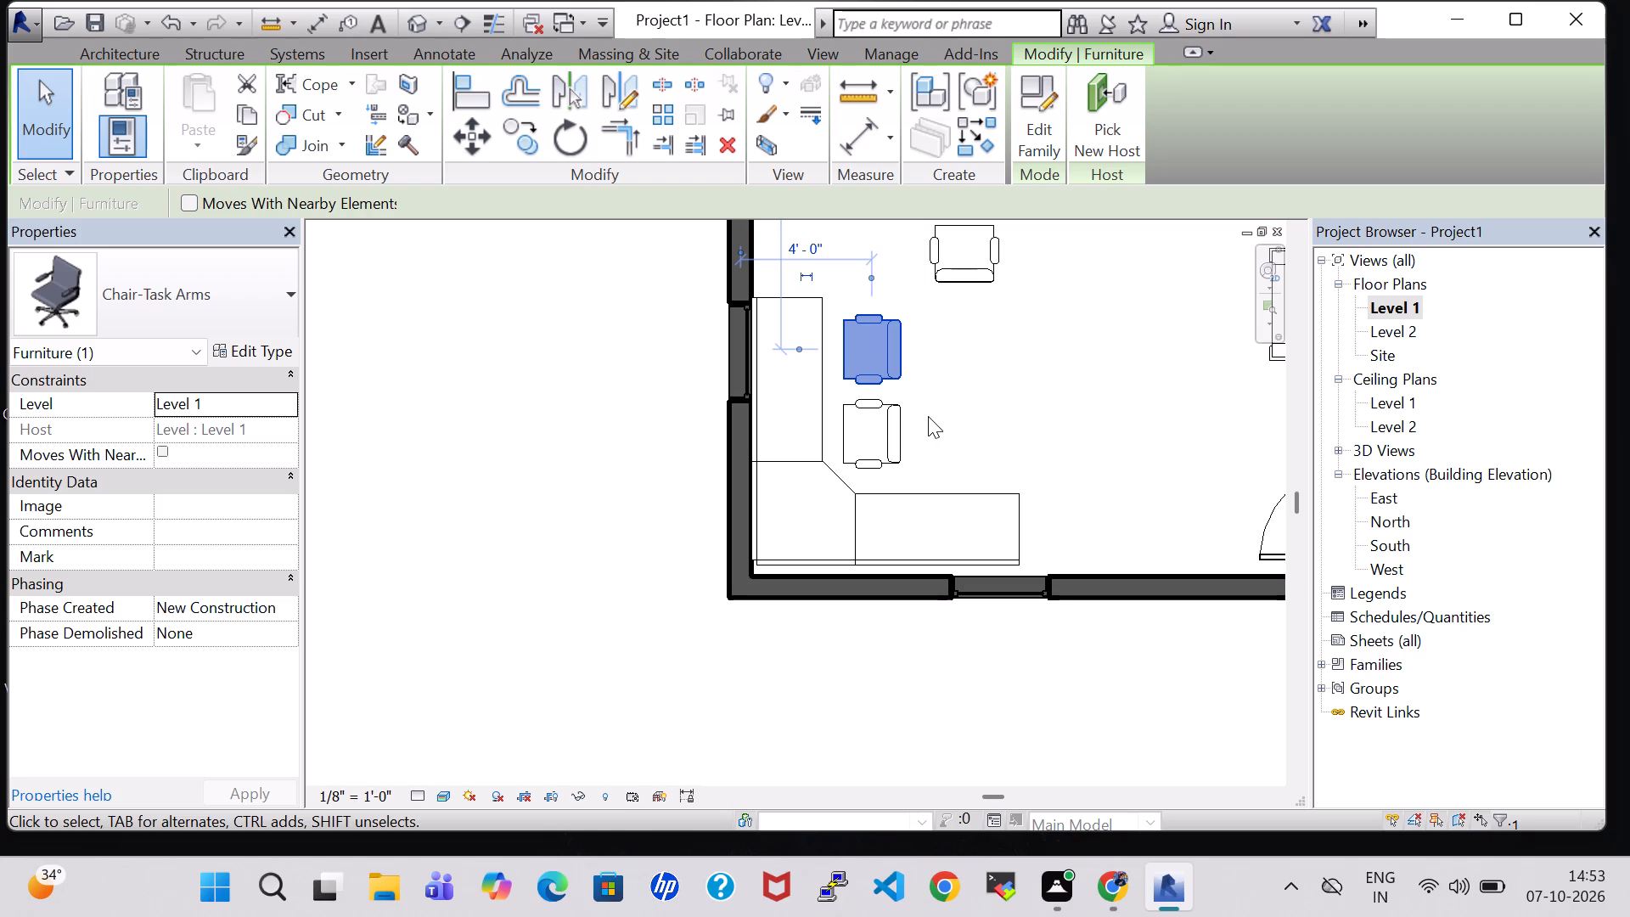
left_click(956, 416)
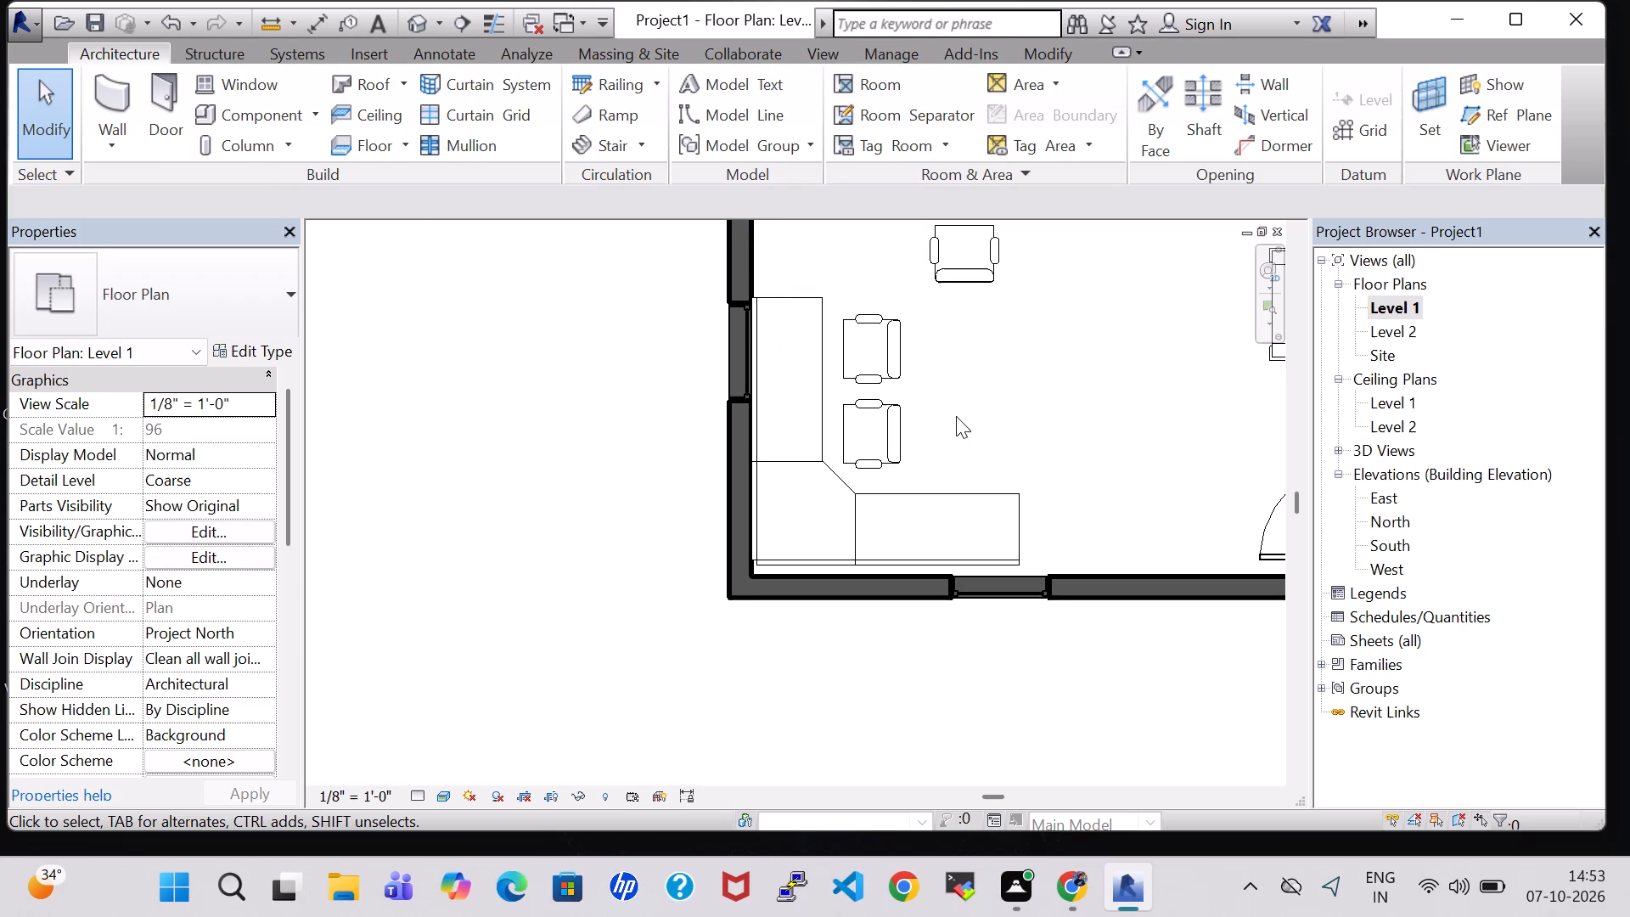
Nudge the corner Work Station Cubicle south until it sits against the inner face of the south wall.
left_click(874, 558)
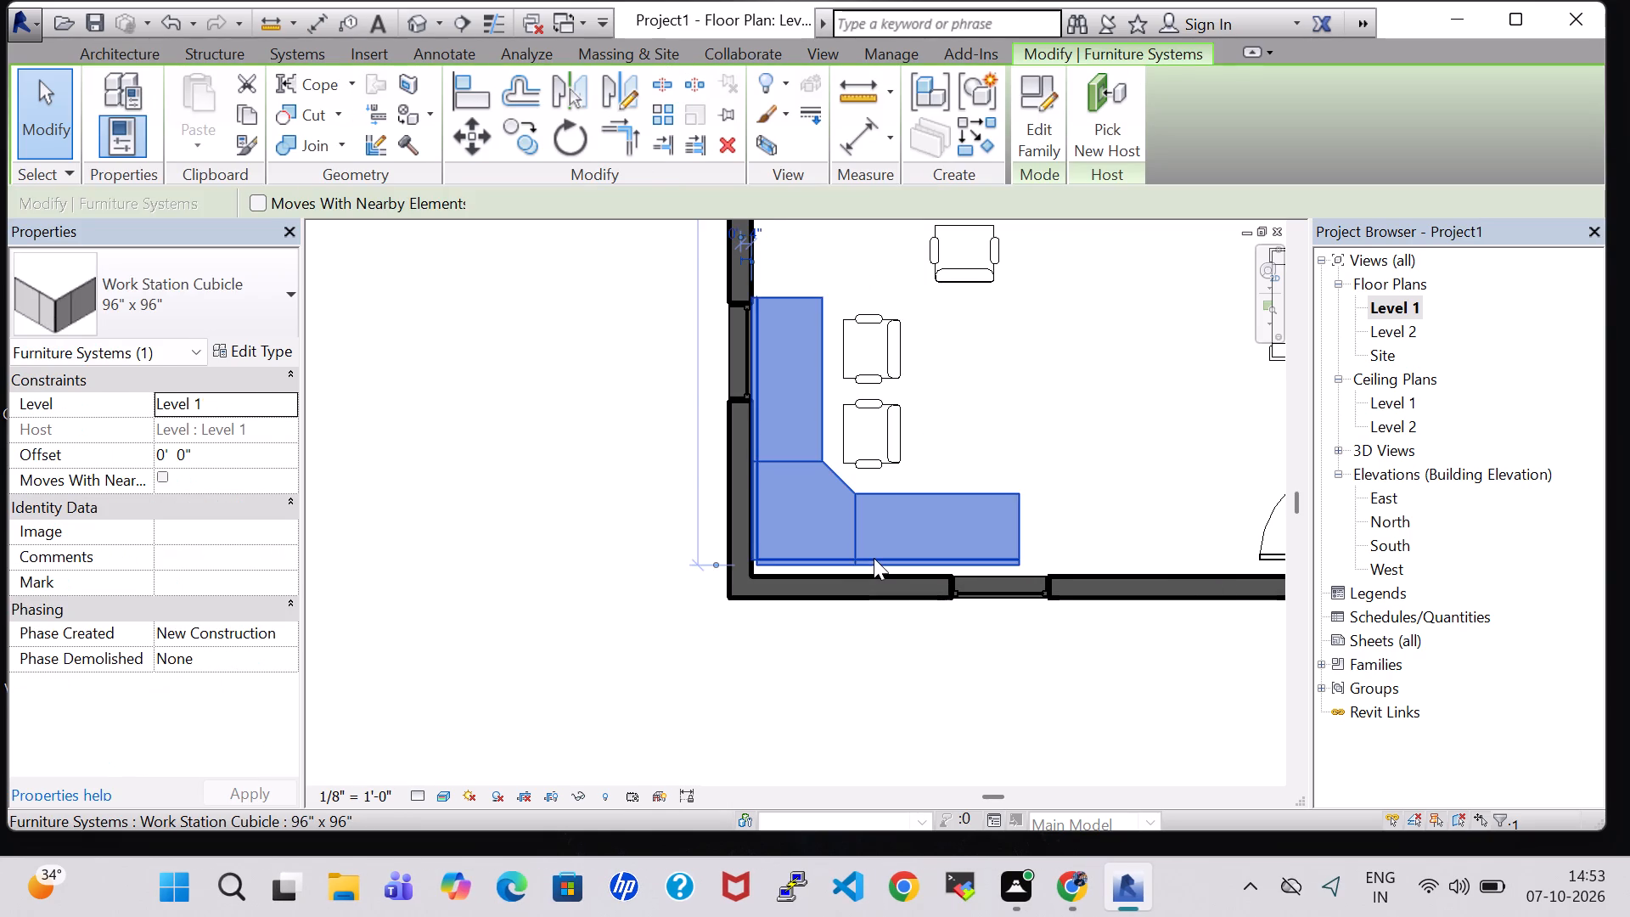
key("Down")
key("Down")
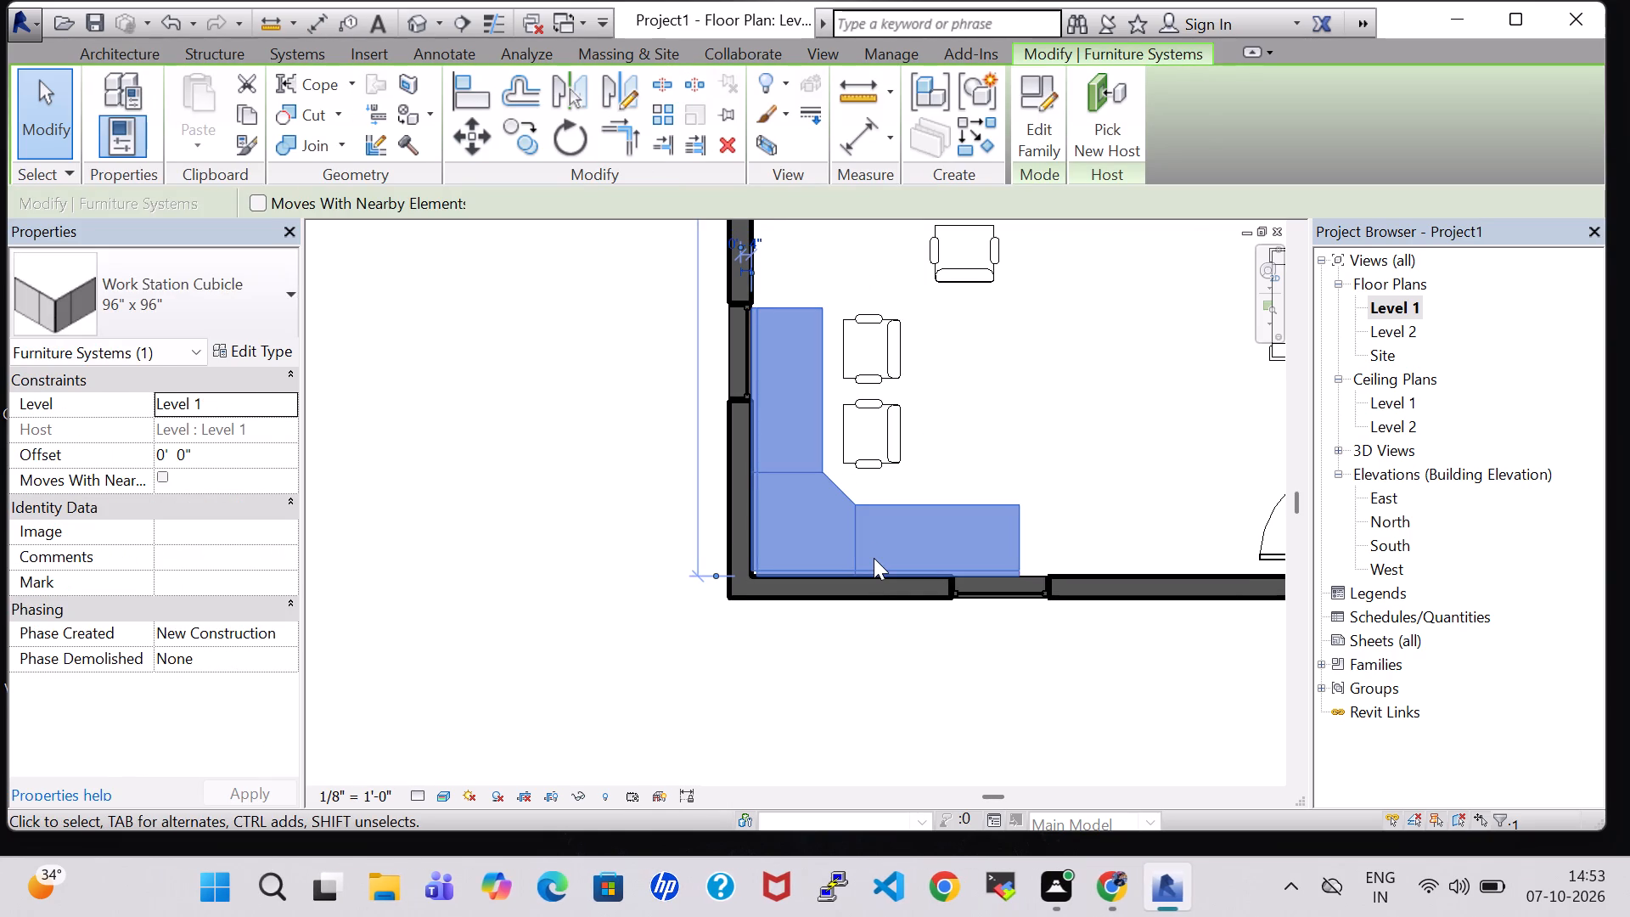
left_click(1147, 379)
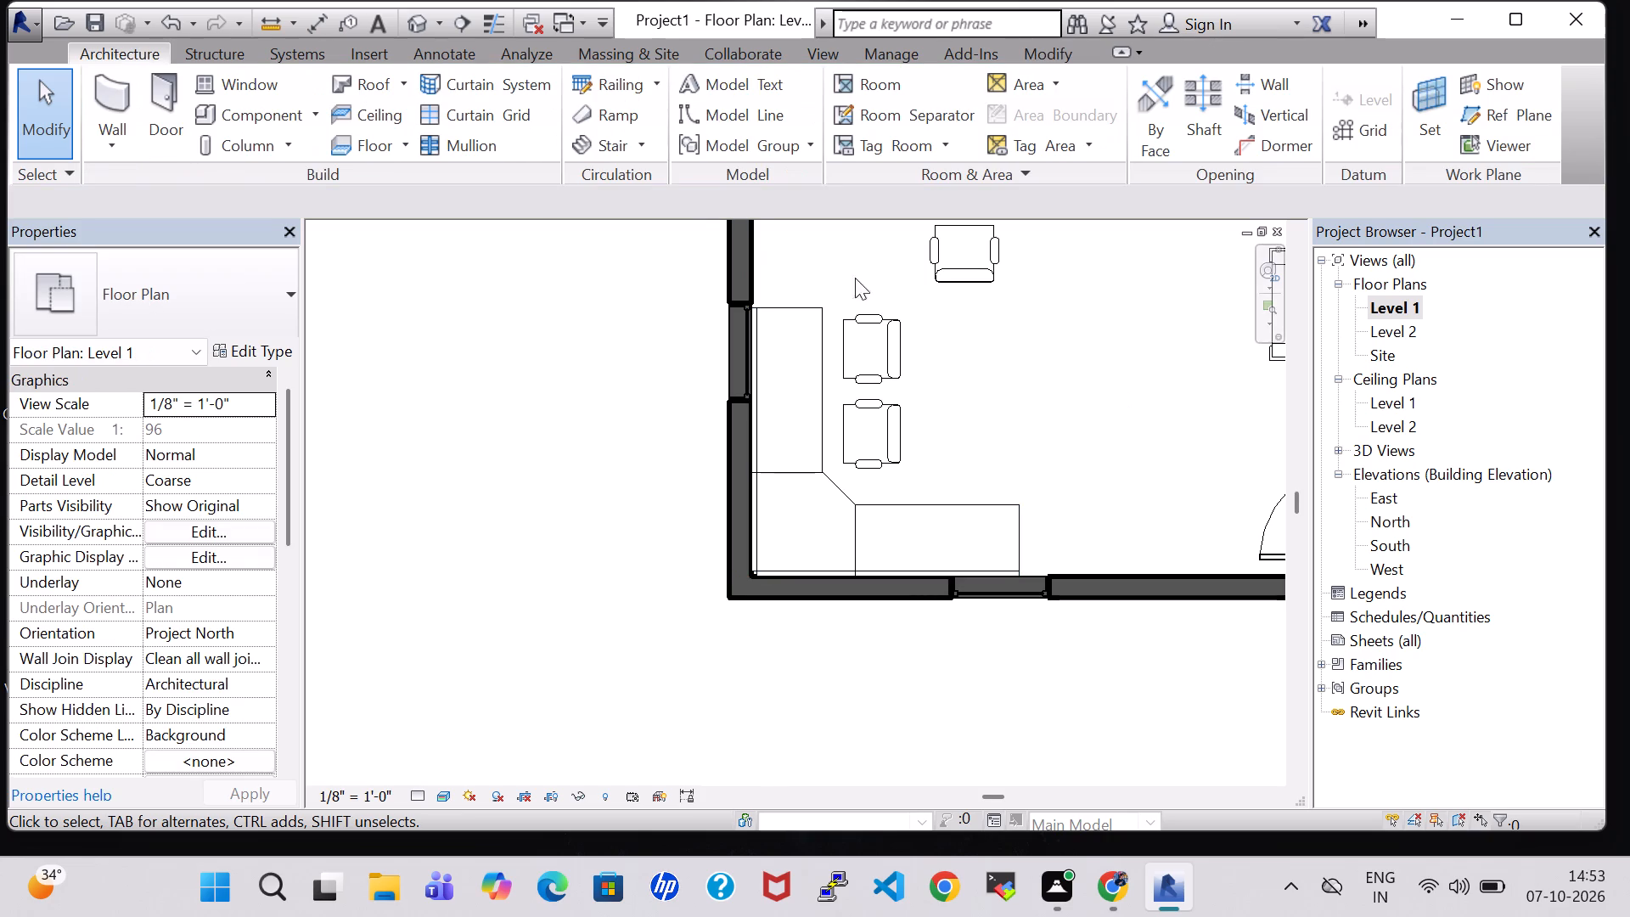
Place a tagged room in the middle of the southwest room containing the desk and cubicle.
scroll(1155, 391, "down", 2)
middle_click_drag(1155, 391, 969, 498)
scroll(969, 498, "up", 1)
scroll(969, 498, "down", 4)
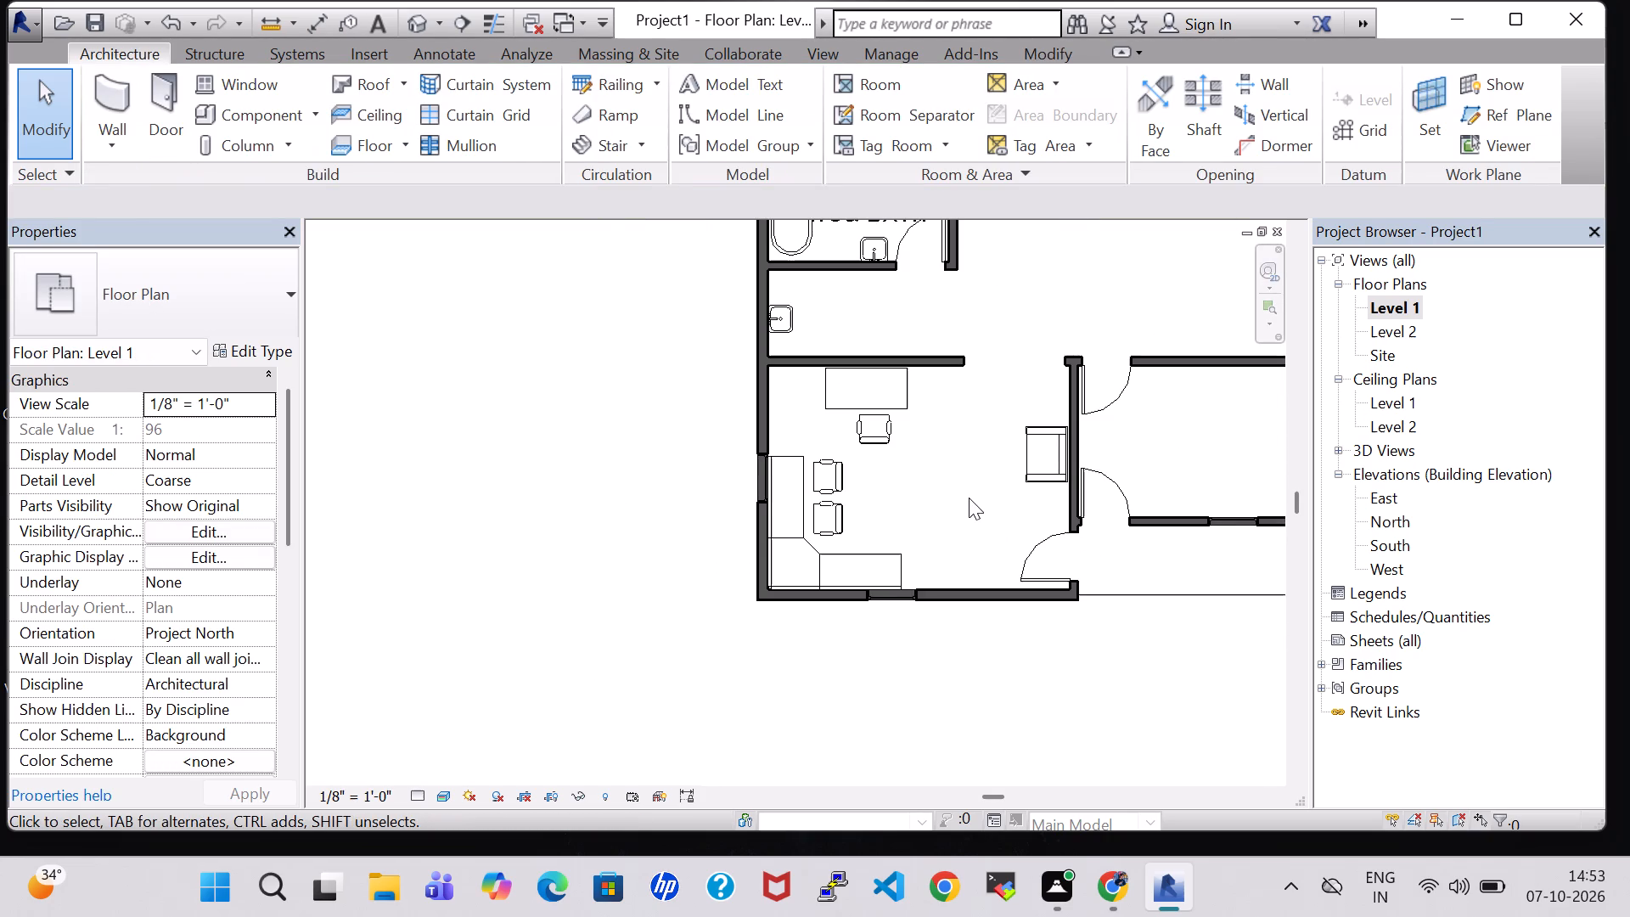
left_click(893, 93)
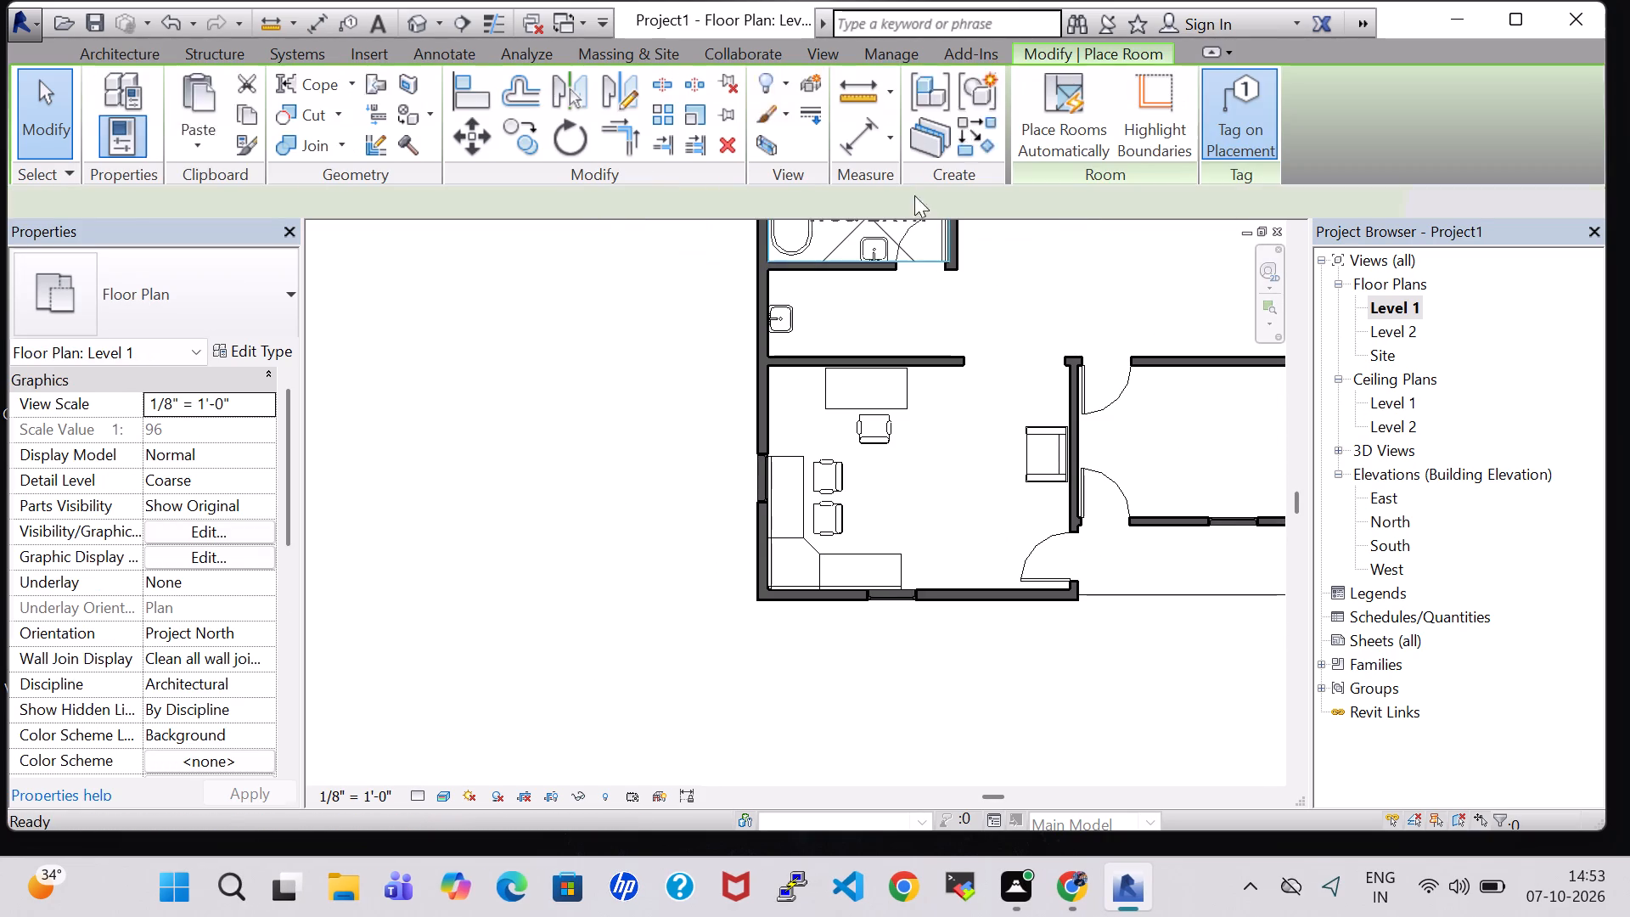
left_click(928, 497)
key("Escape")
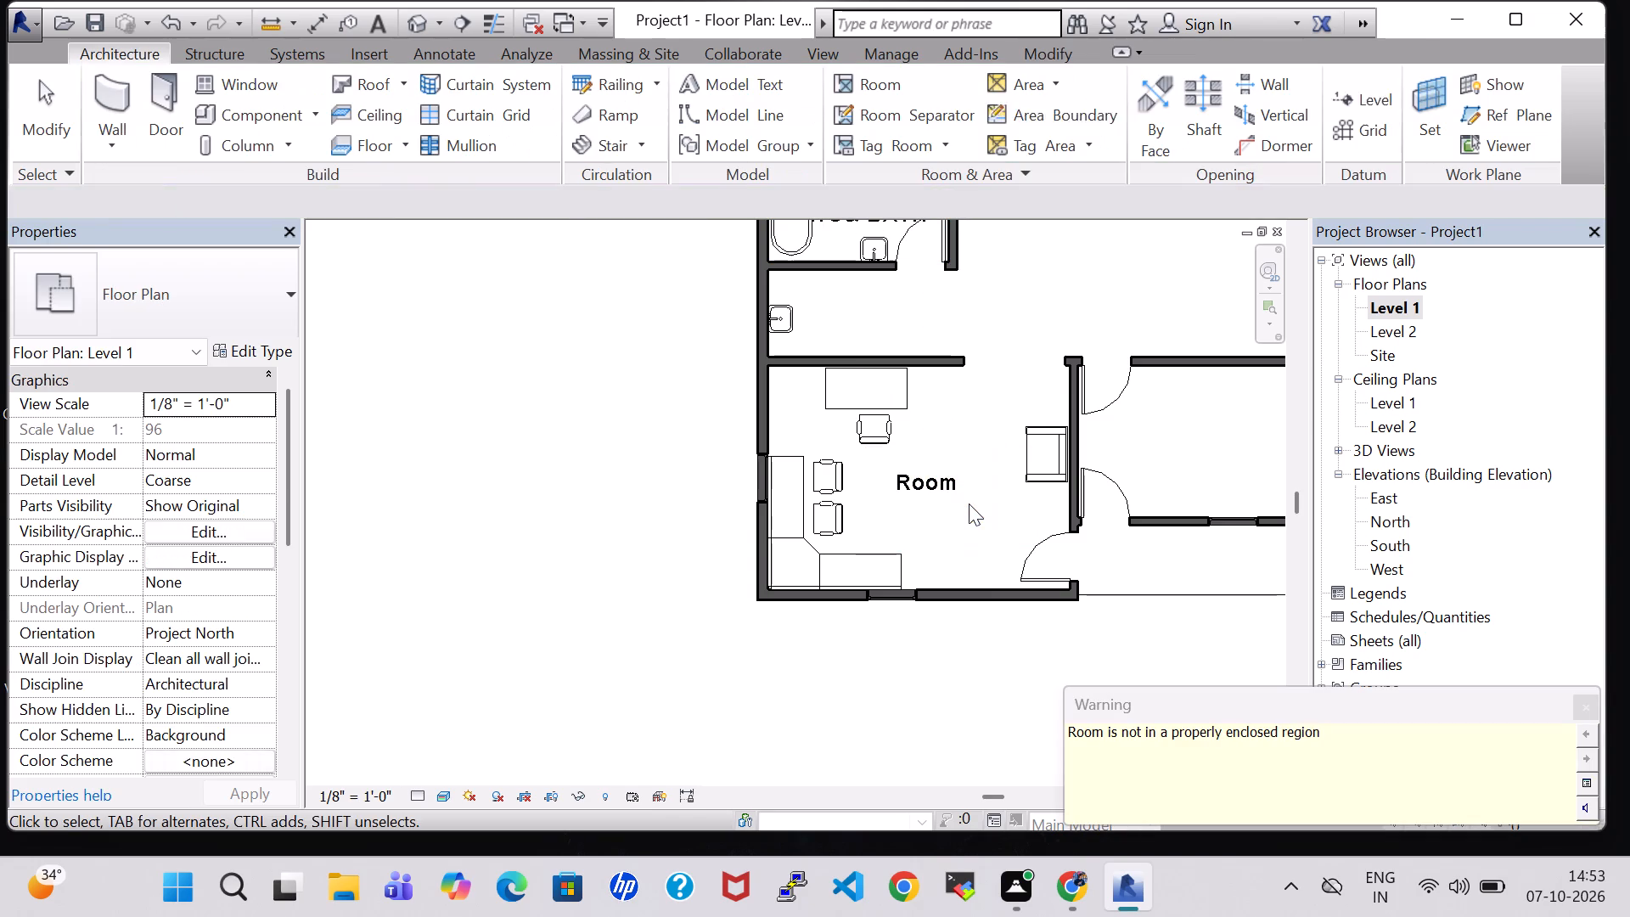
Rename the new room tag in the southwest room as DRAWING HALL.
left_click(907, 477)
left_click(926, 481)
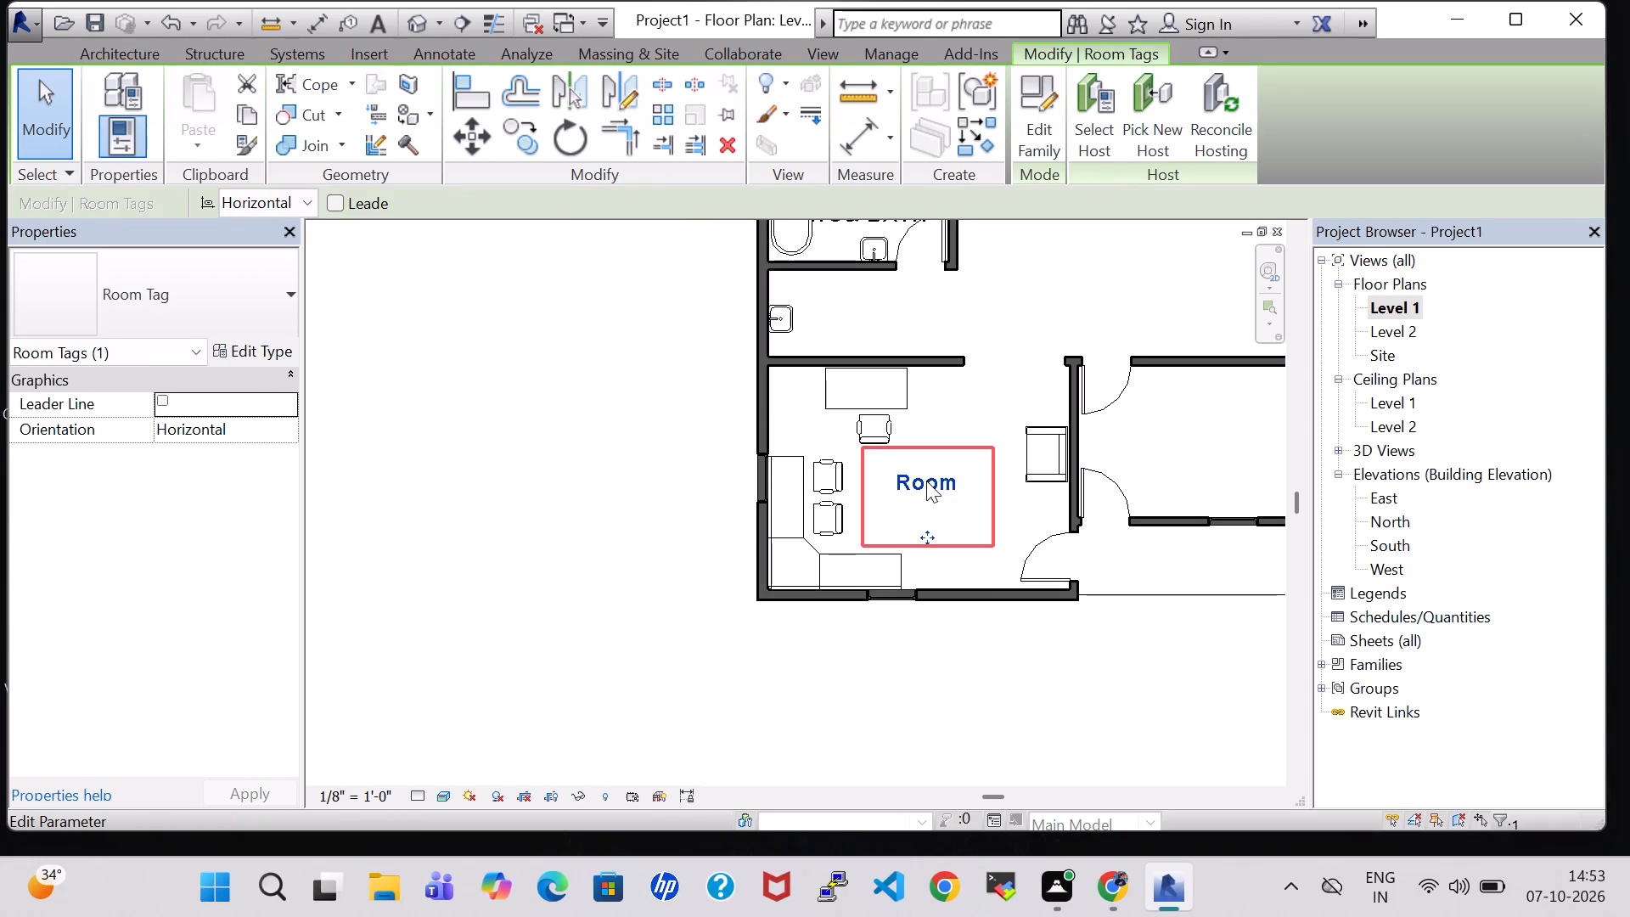
left_click(951, 475)
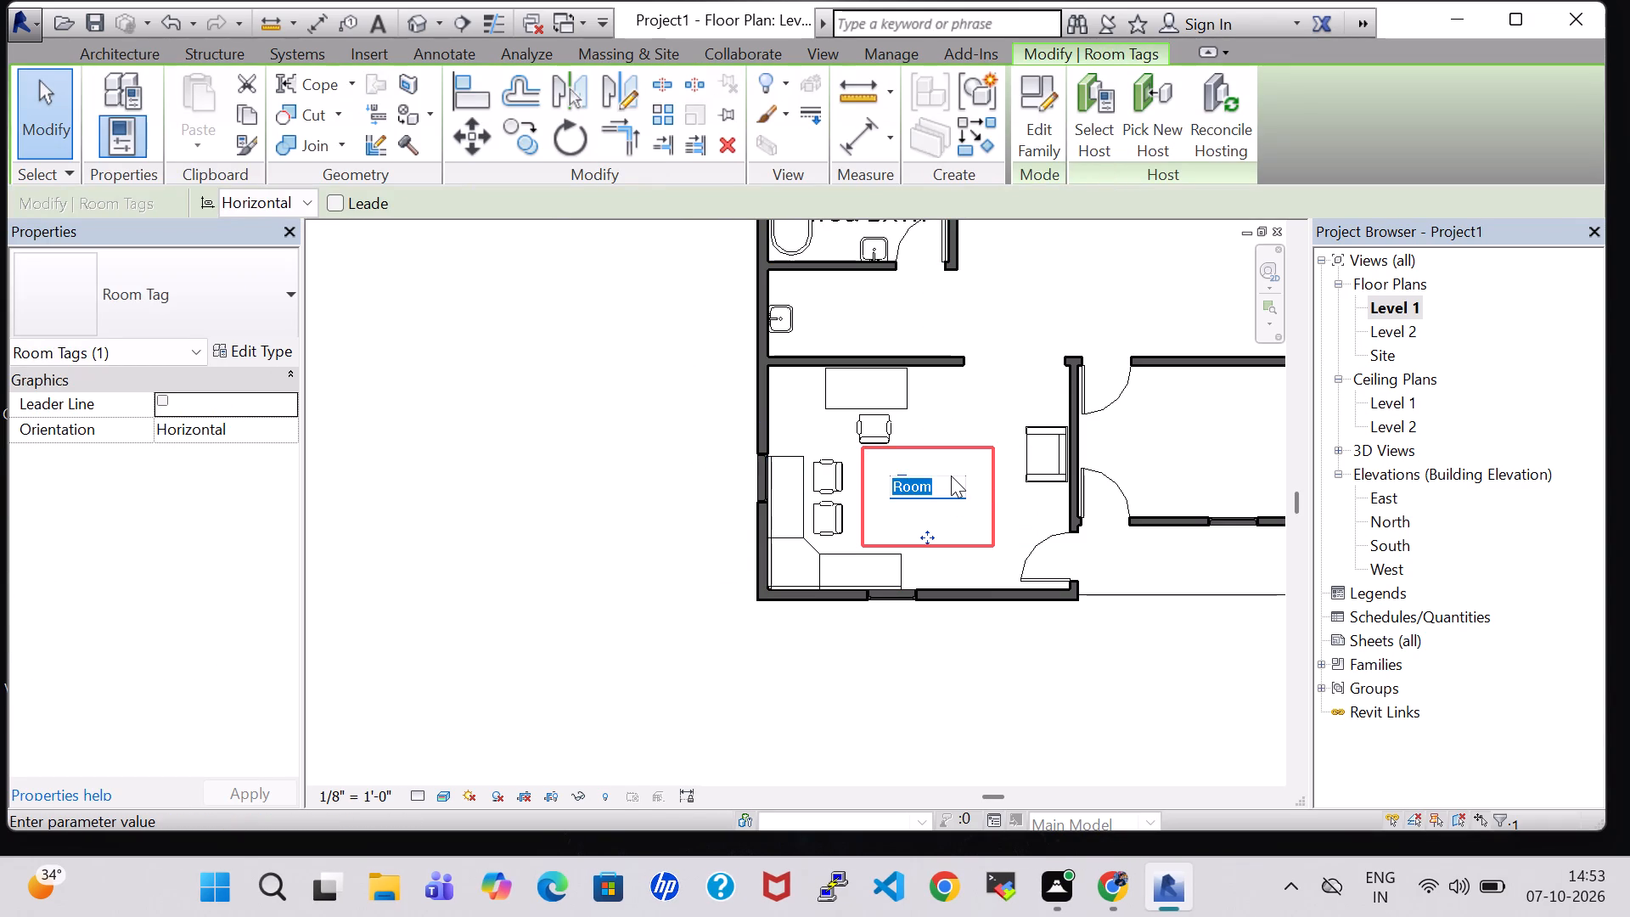
key("BackSpace")
type("DRAWING HALL")
key("Return")
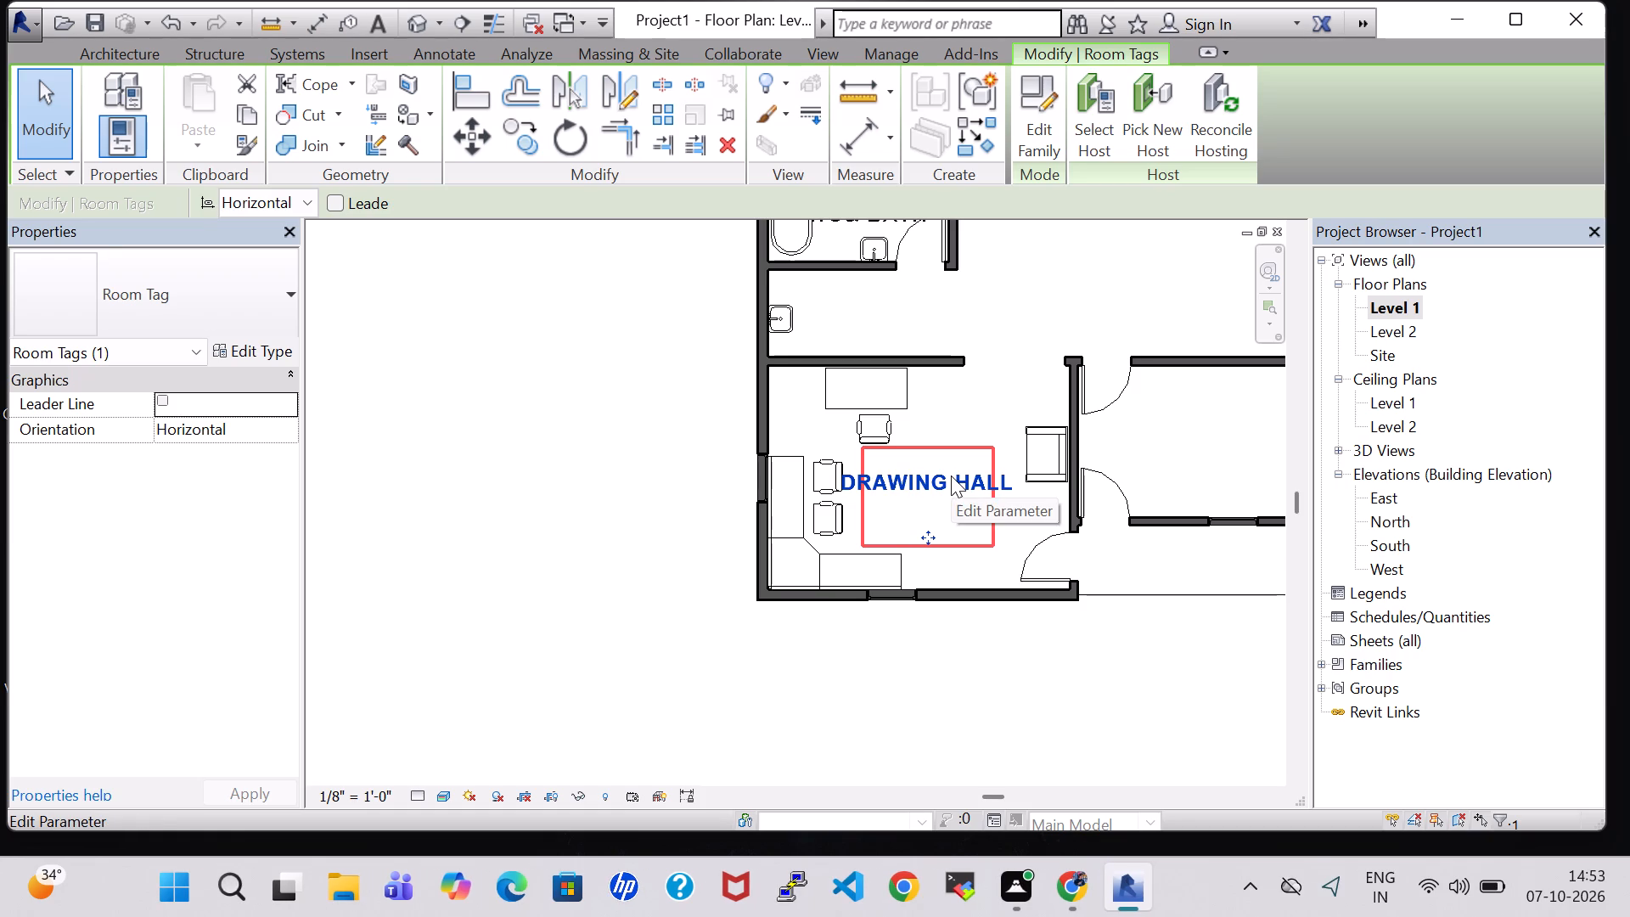
left_click(1035, 295)
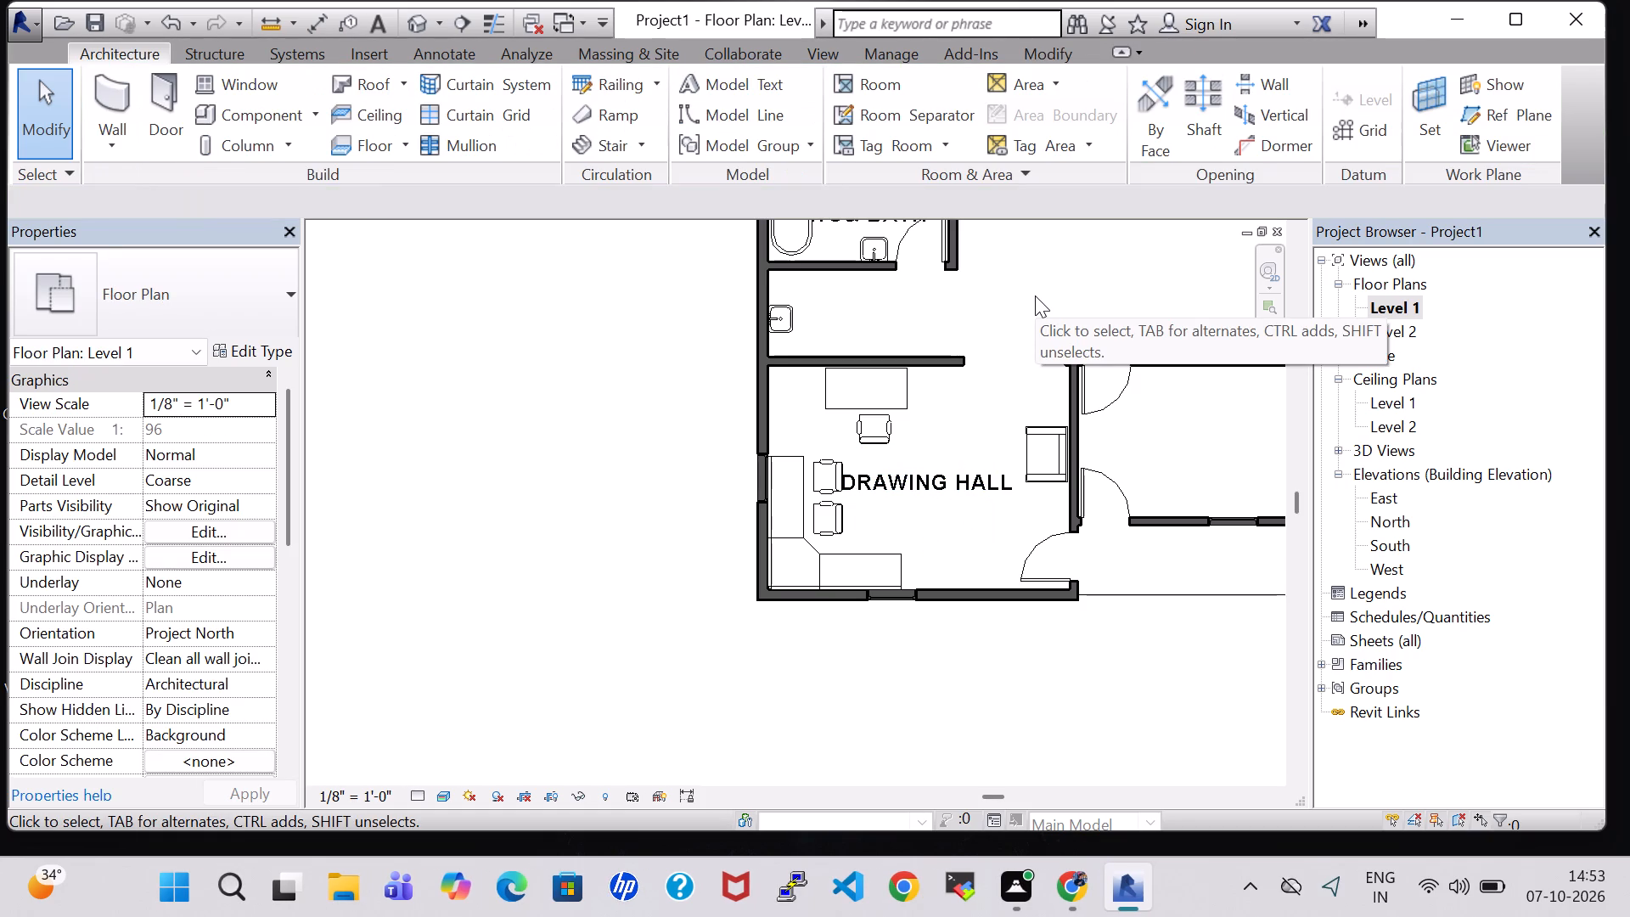
key("Right")
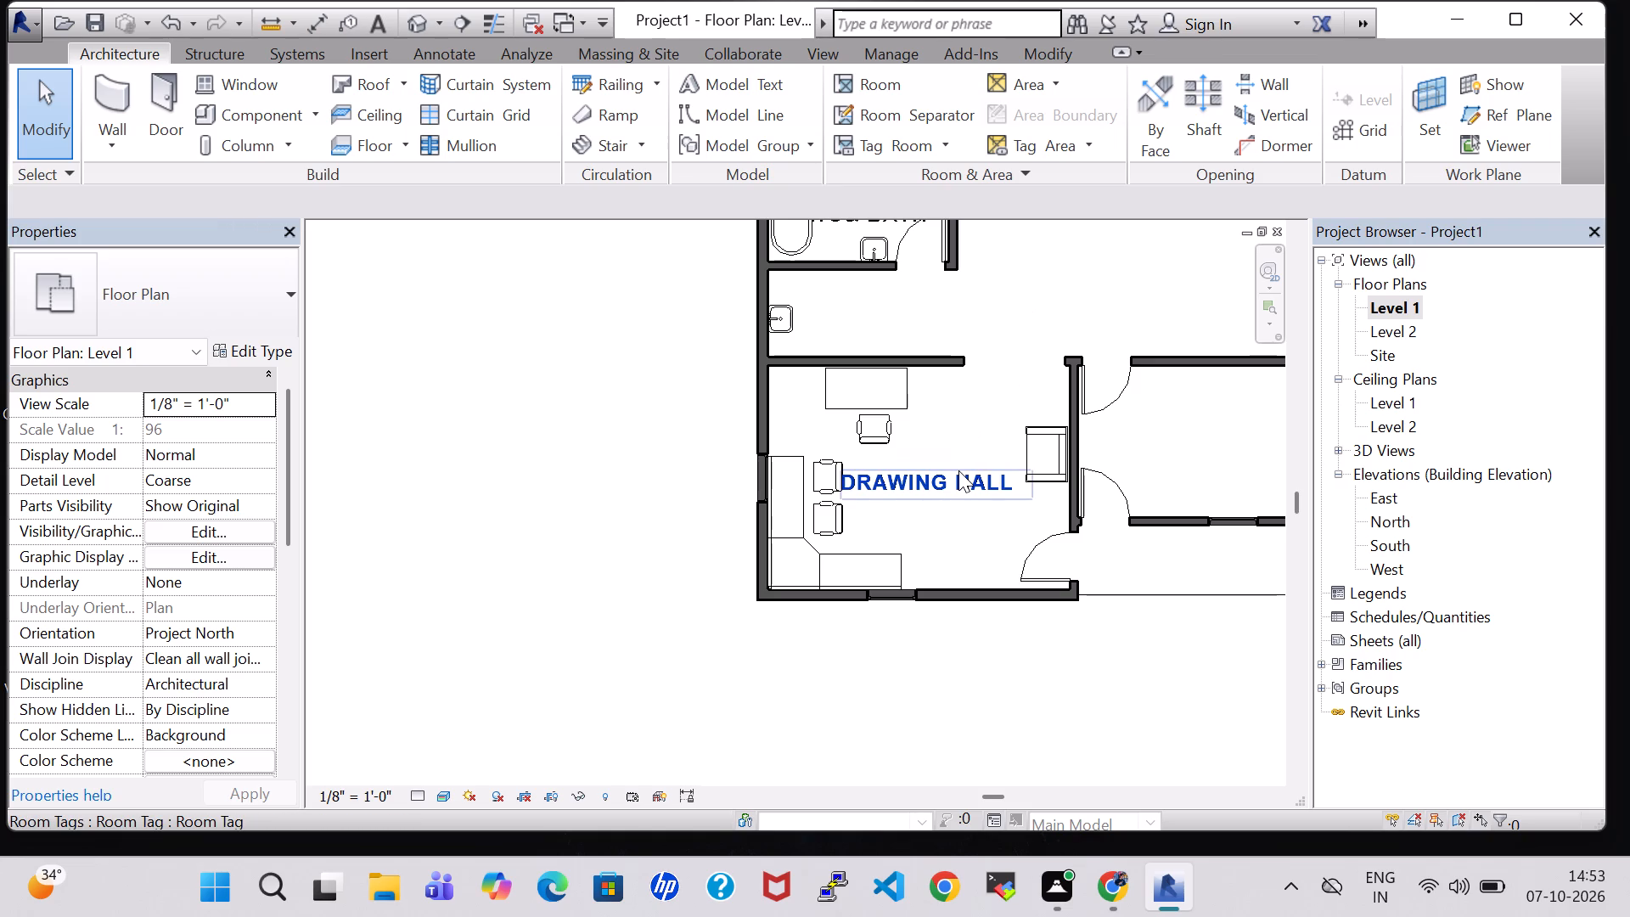
Nudge the DRAWING HALL room tag slightly east within its room.
key("Right")
left_click(958, 470)
key("Right")
key("Right")
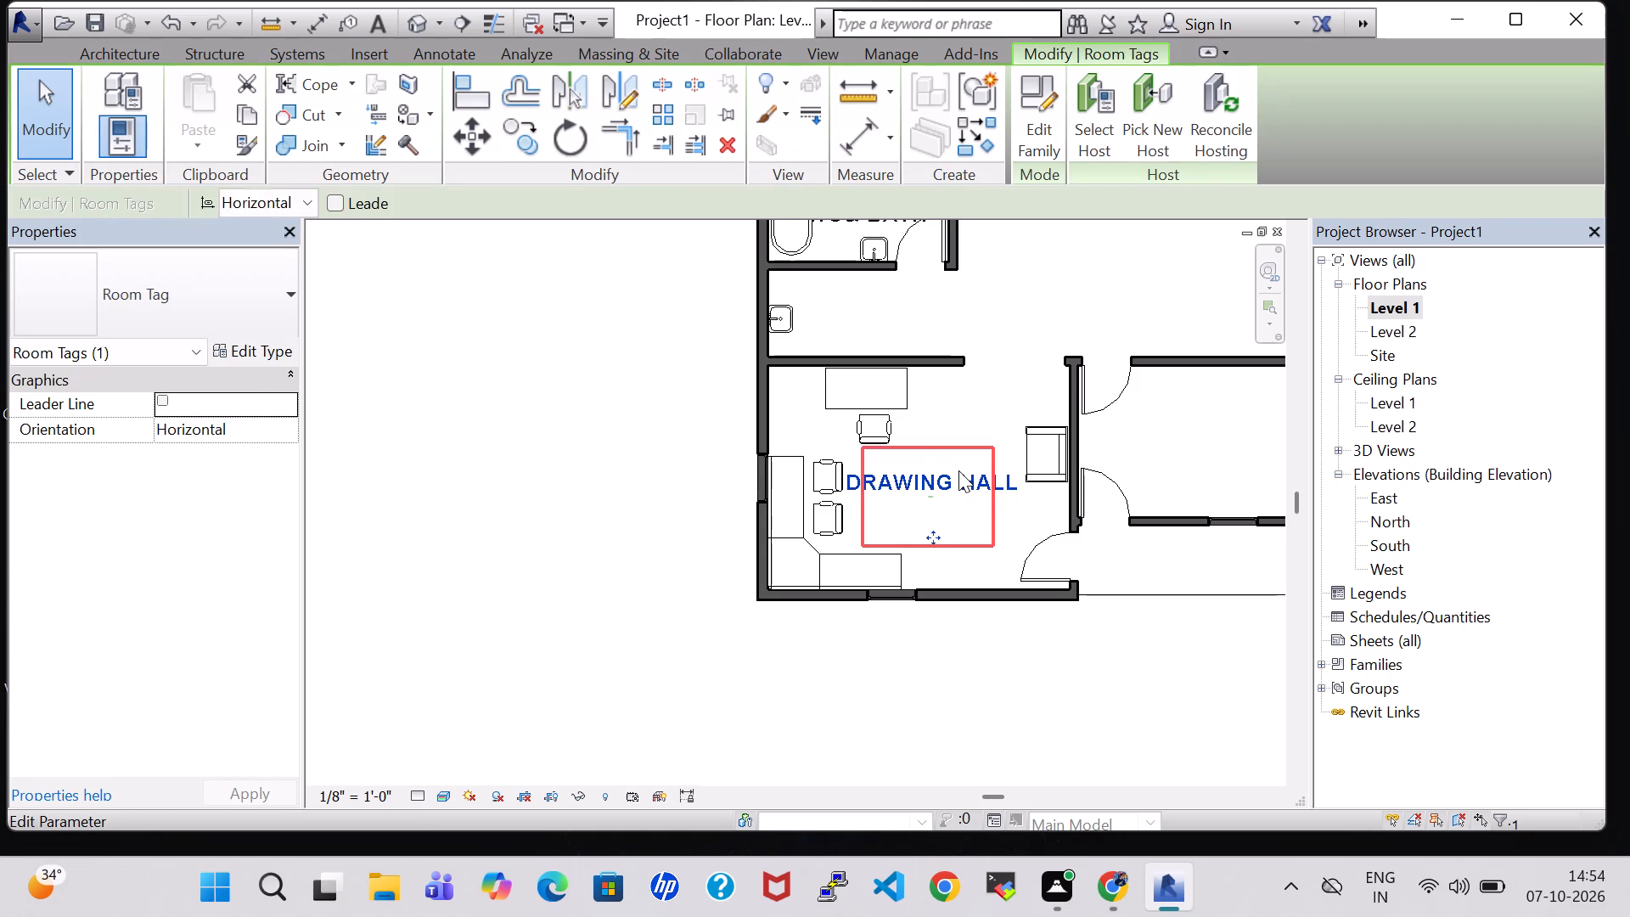
left_click(1005, 267)
Save the project as Project10 in the work folder on the Desktop.
scroll(1090, 372, "down", 2)
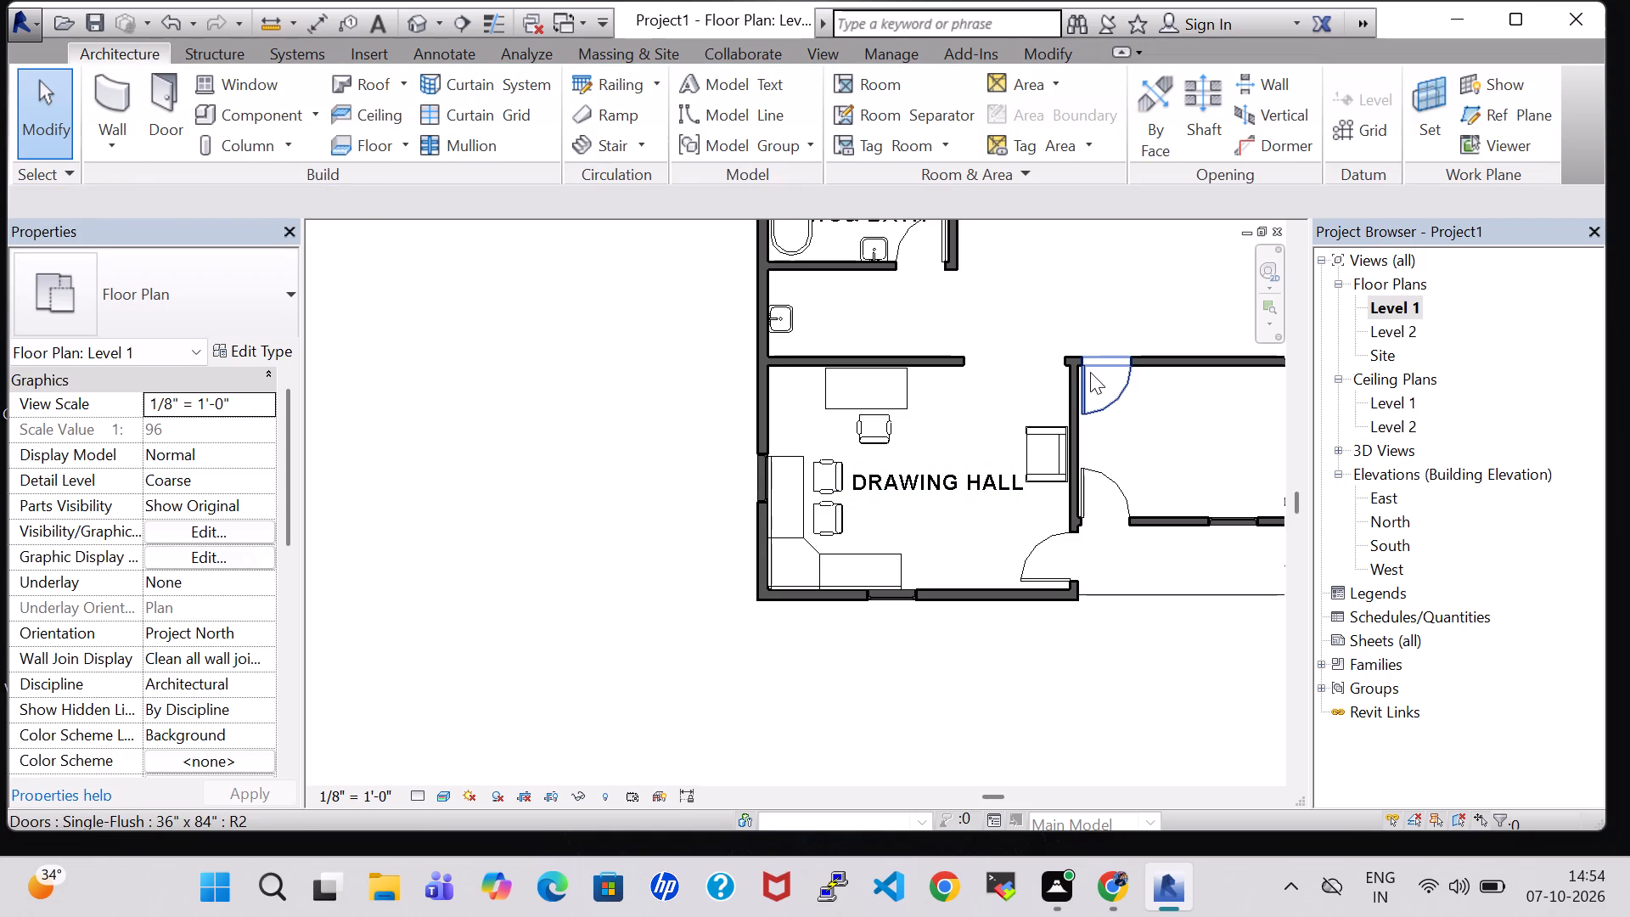
scroll(1090, 372, "down", 2)
scroll(1147, 602, "up", 1)
middle_click_drag(1147, 602, 877, 601)
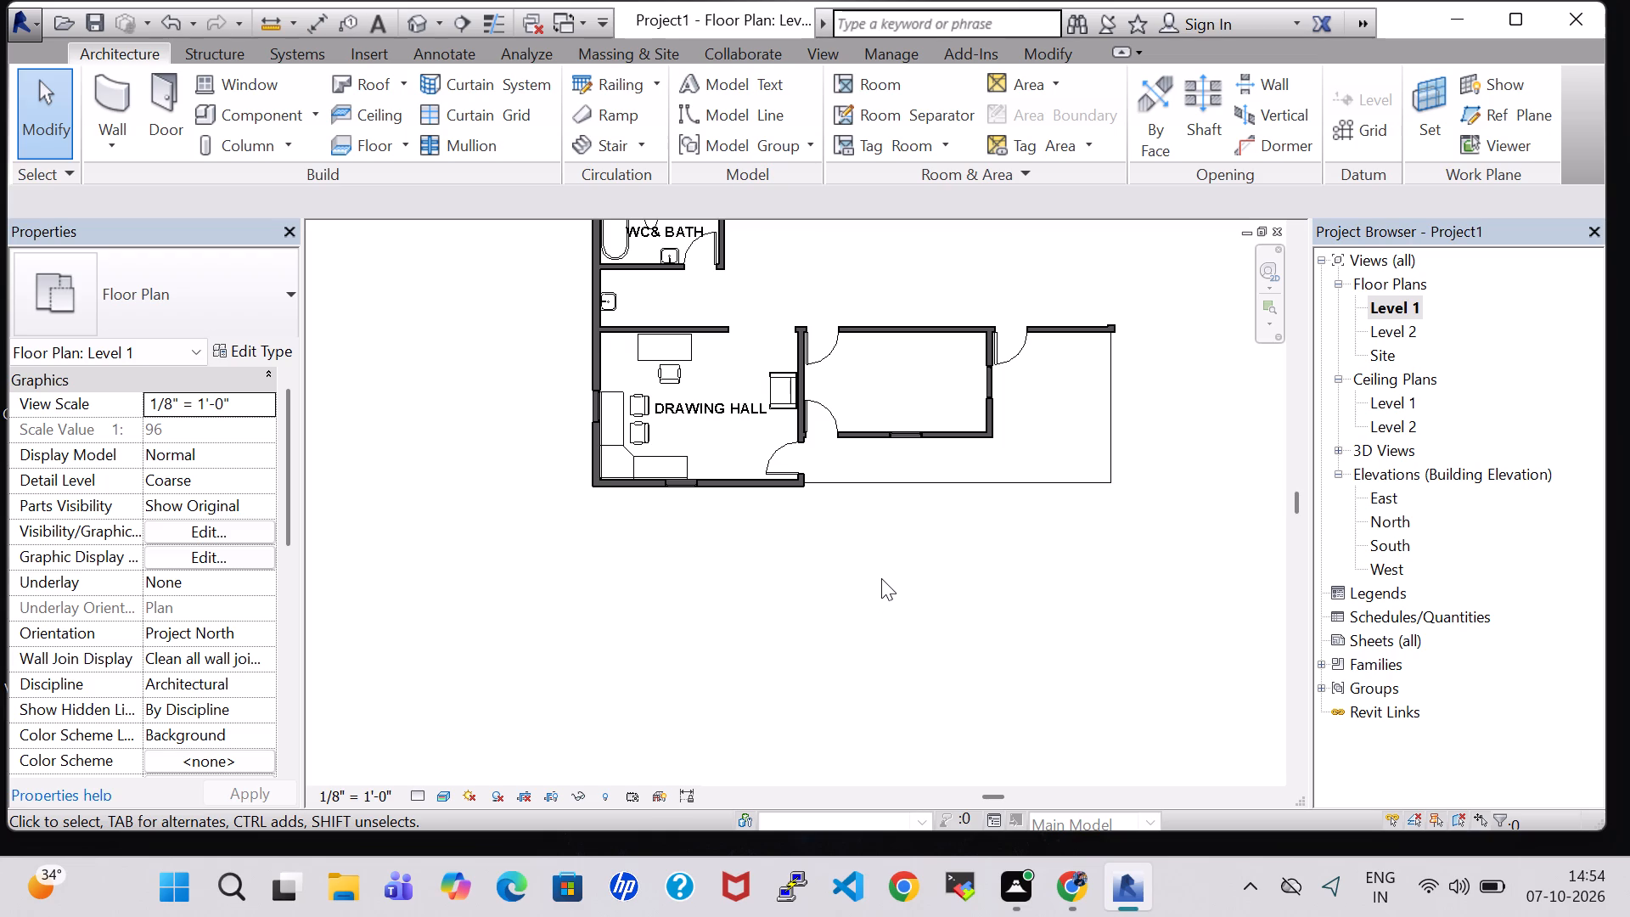
middle_click_drag(881, 578, 879, 681)
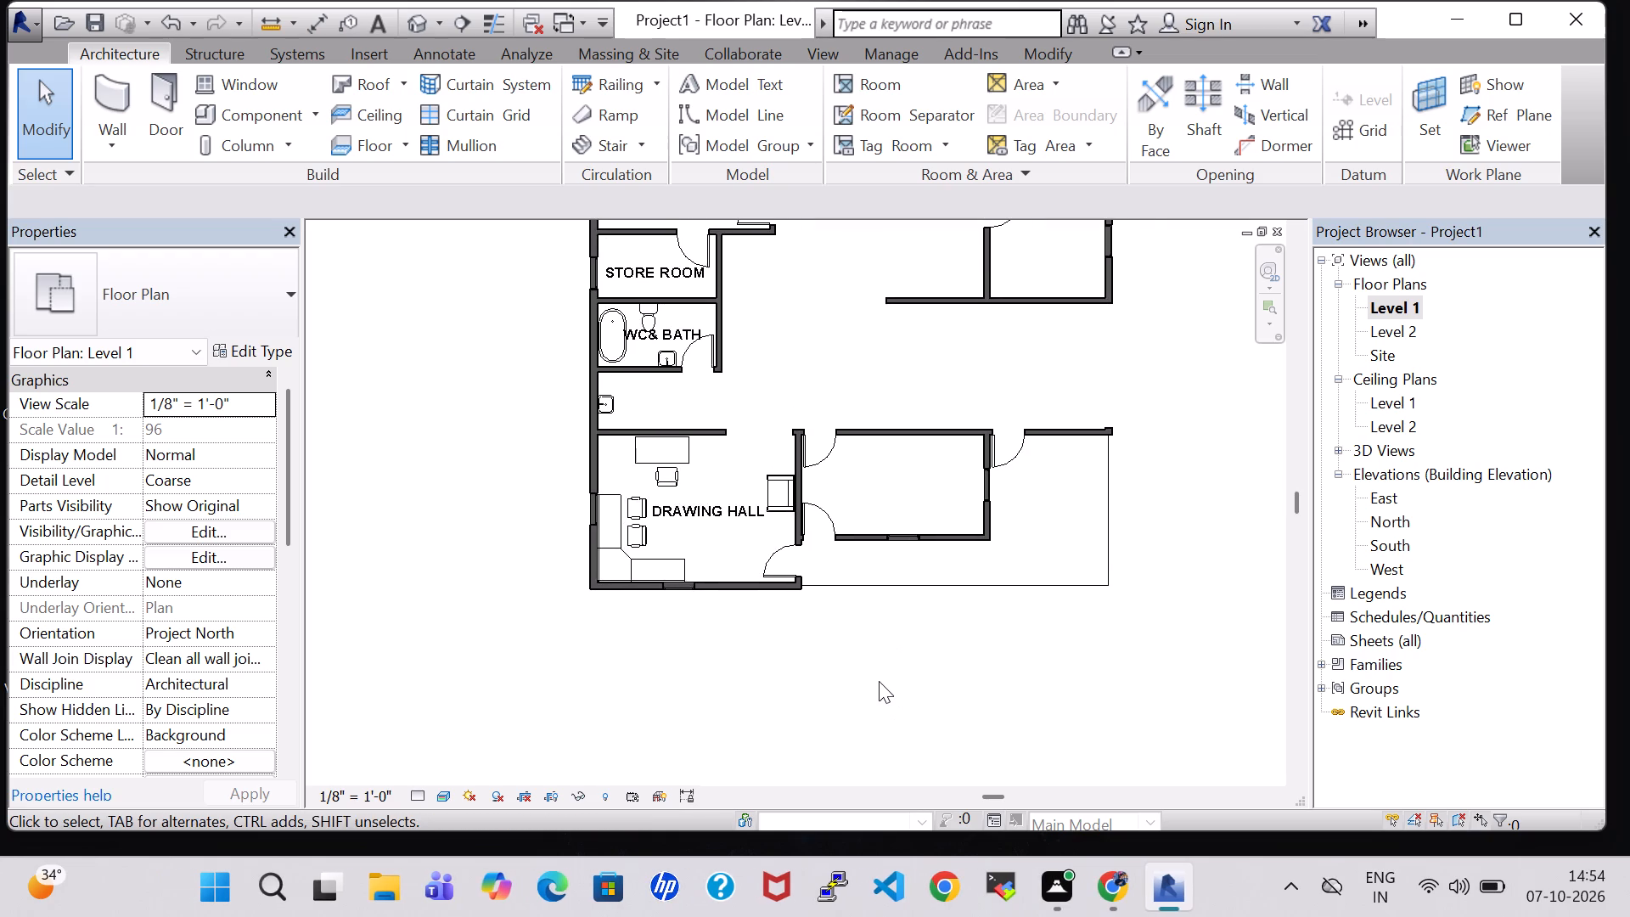
middle_click_drag(879, 681, 778, 685)
scroll(778, 565, "up", 1)
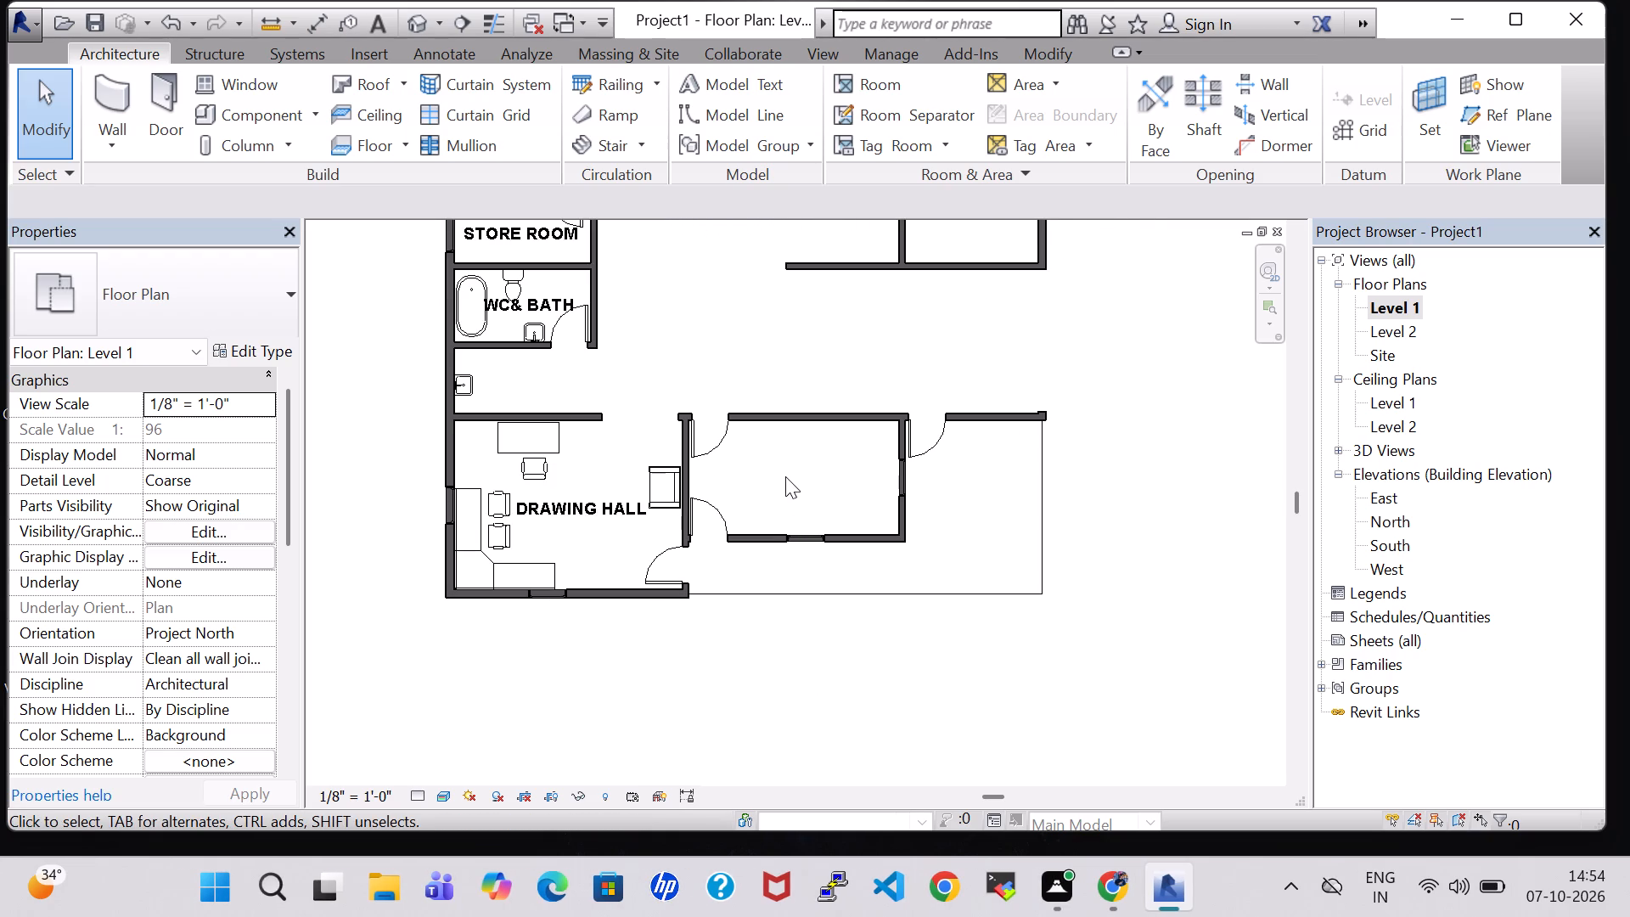
left_click(232, 117)
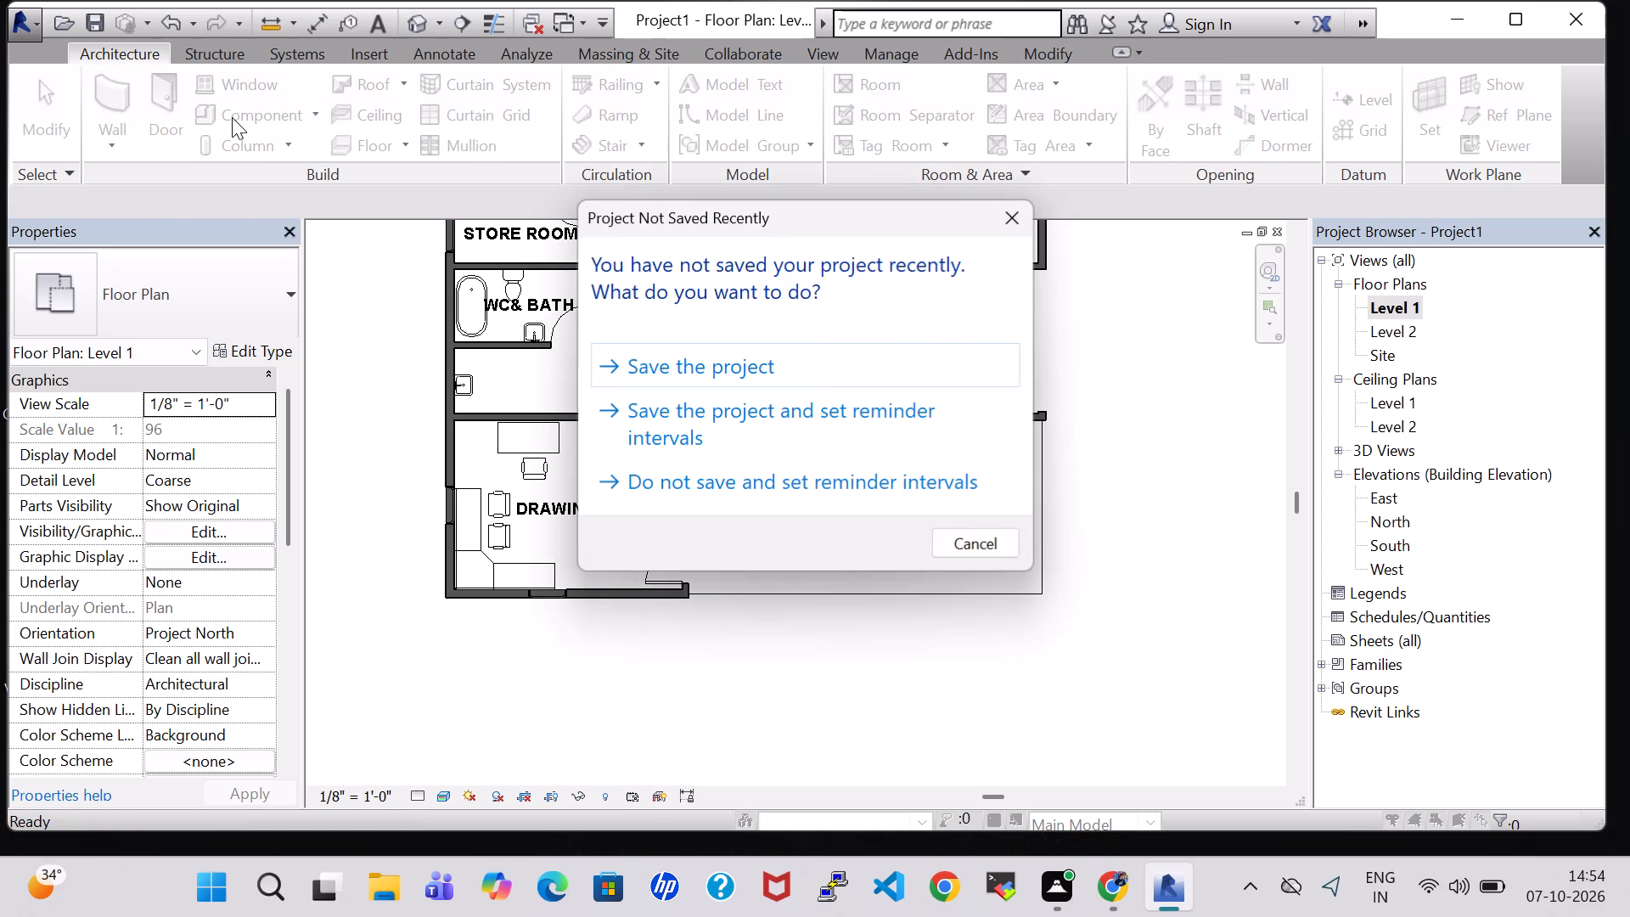
left_click(807, 346)
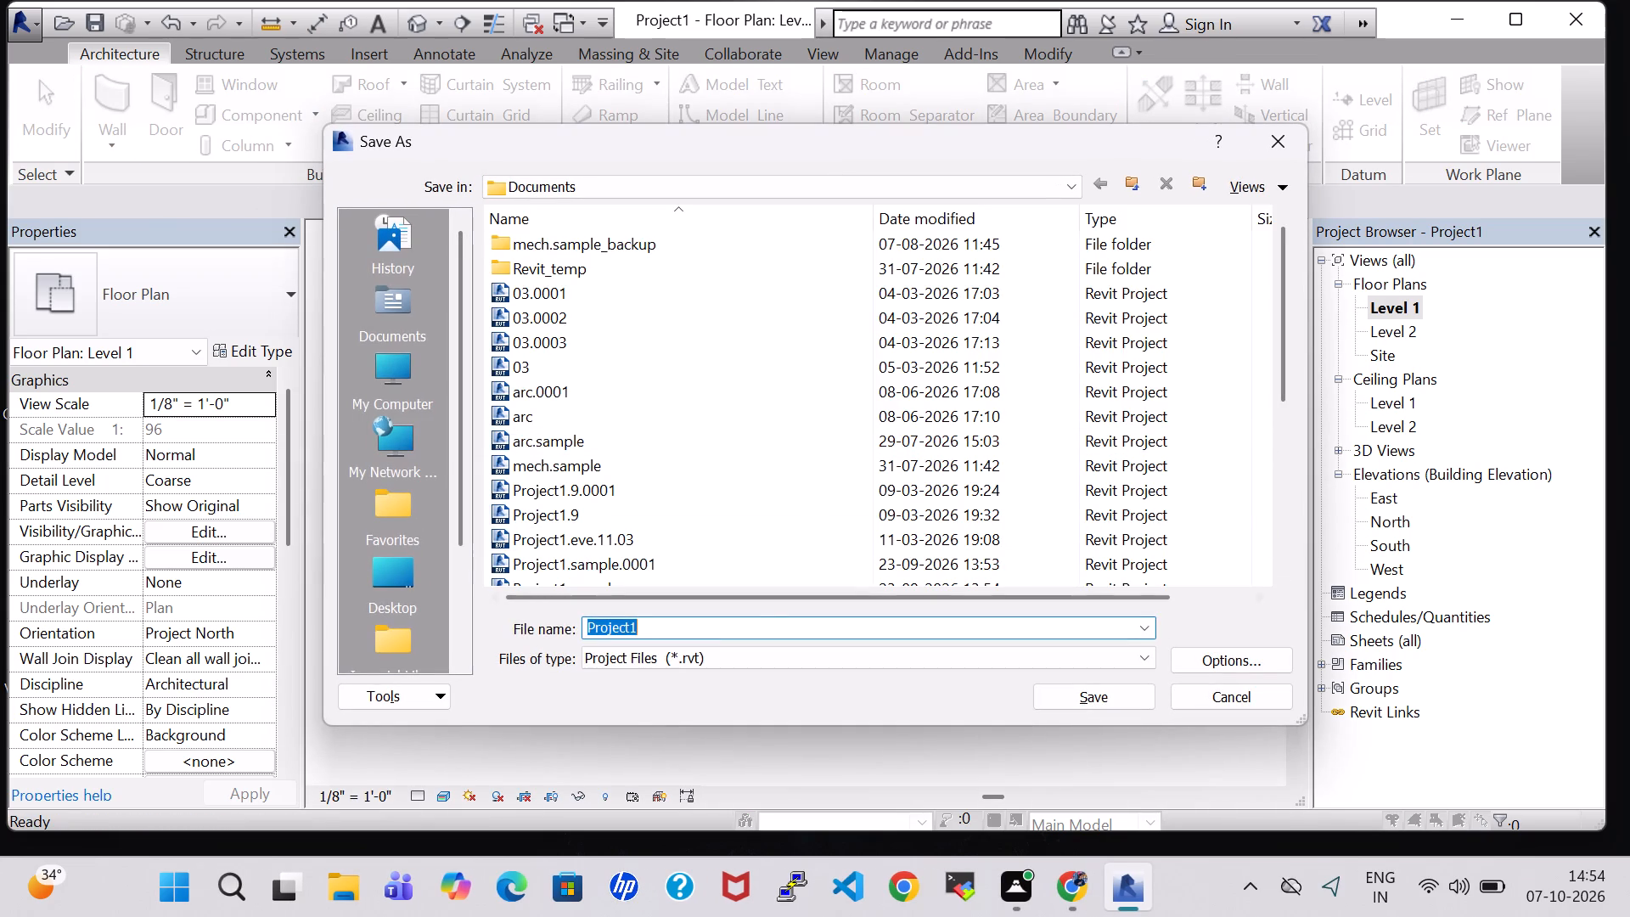
left_click(734, 636)
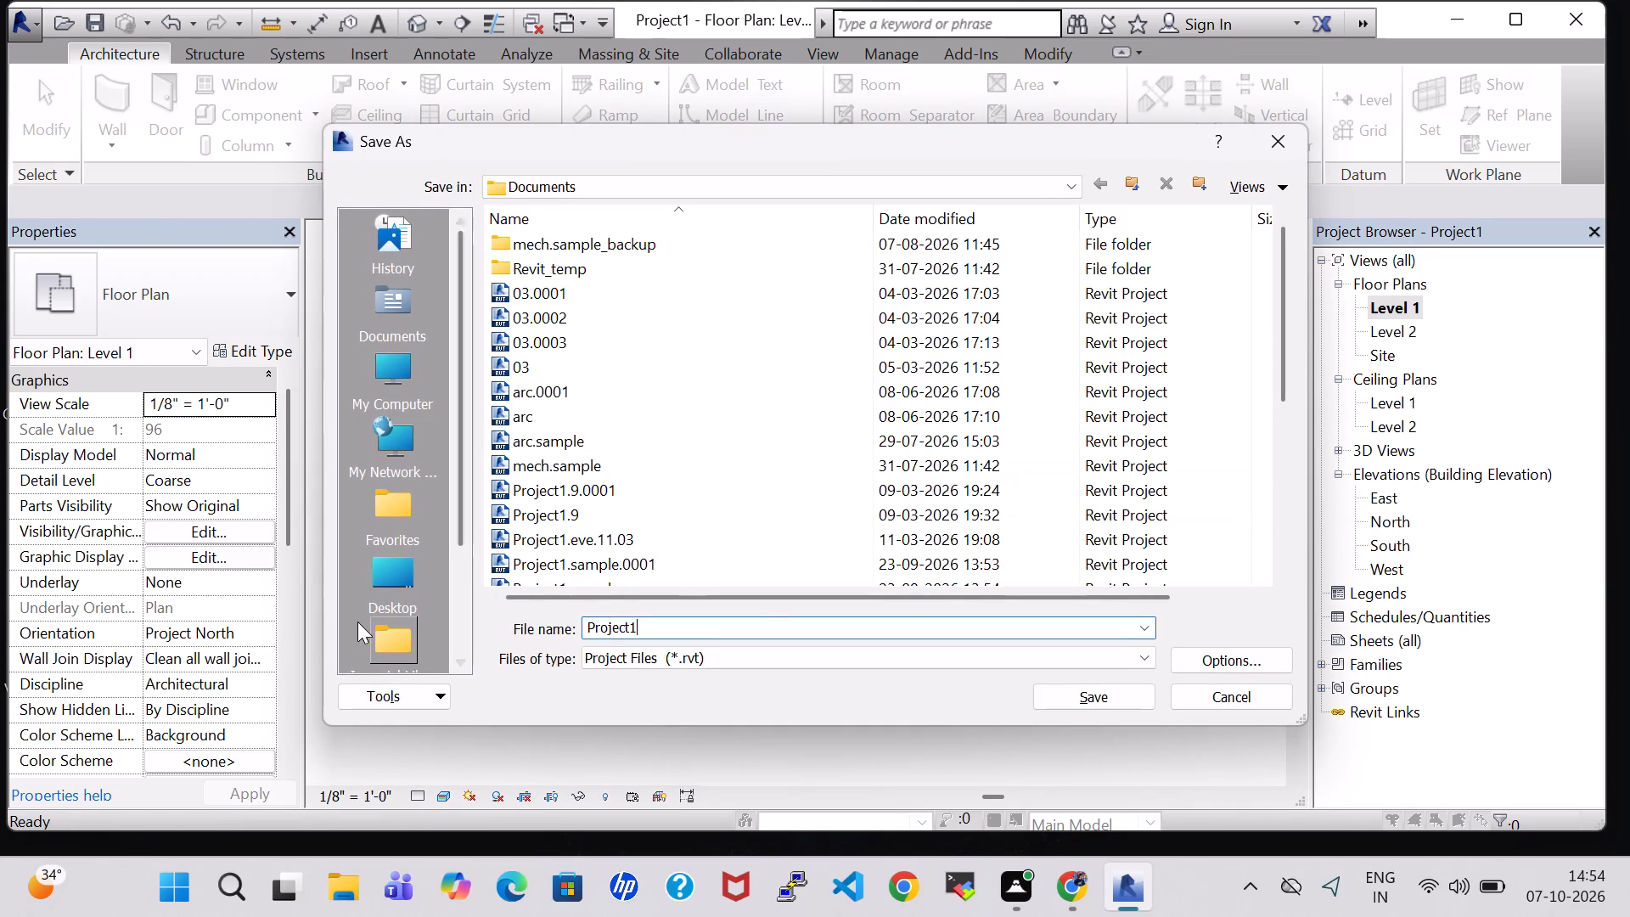
scroll(399, 547, "down", 4)
scroll(399, 547, "up", 2)
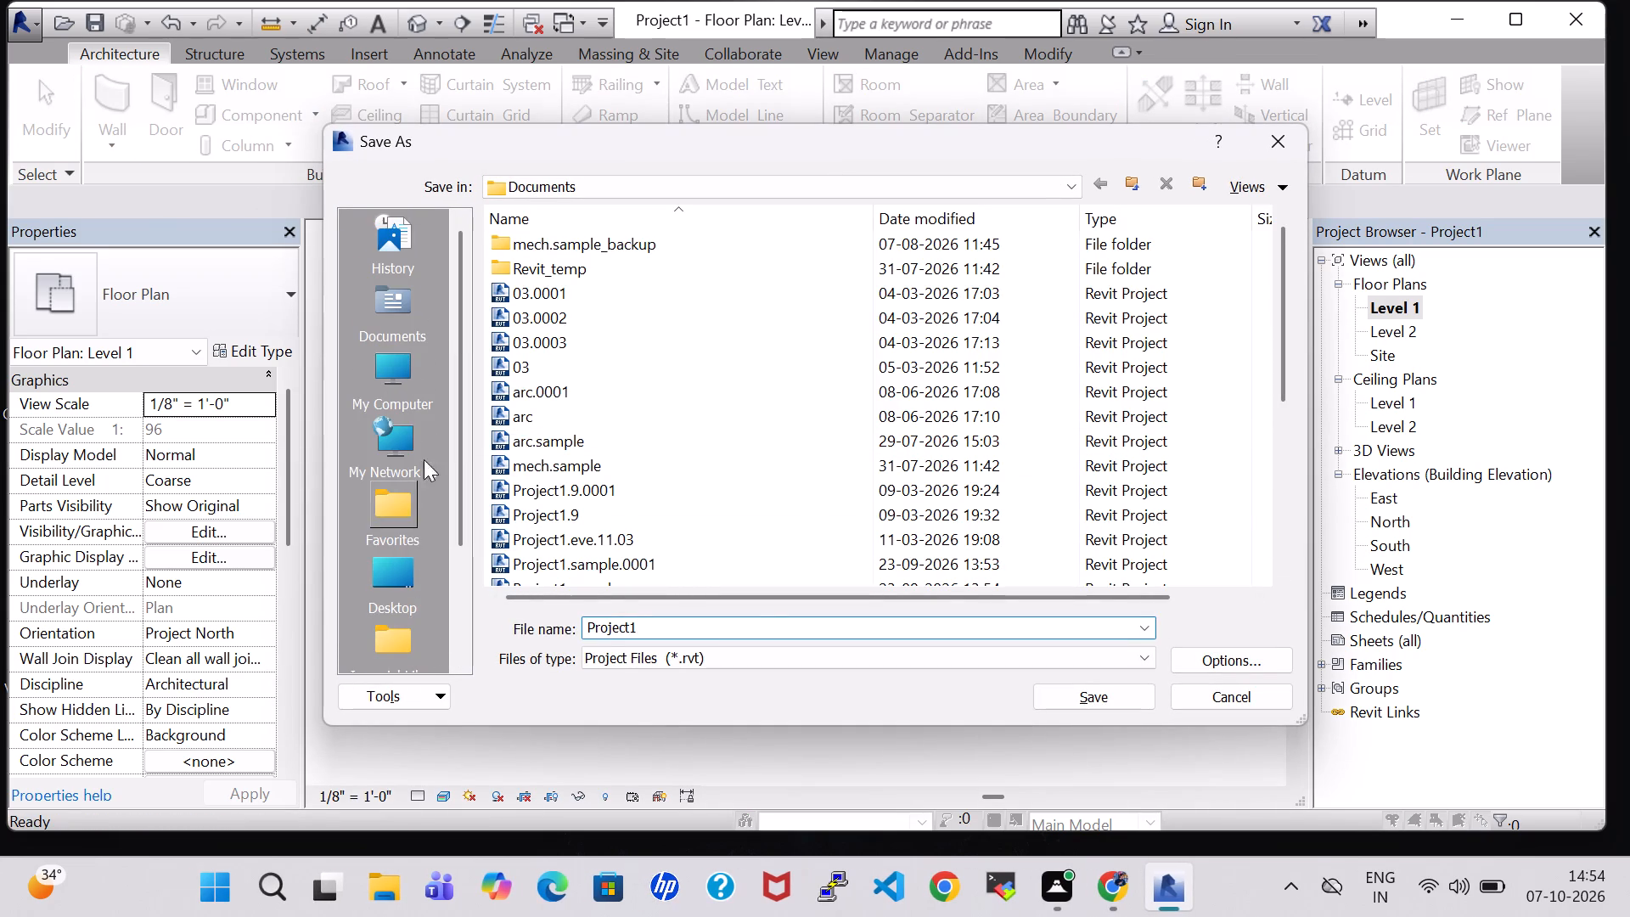
double_click(397, 575)
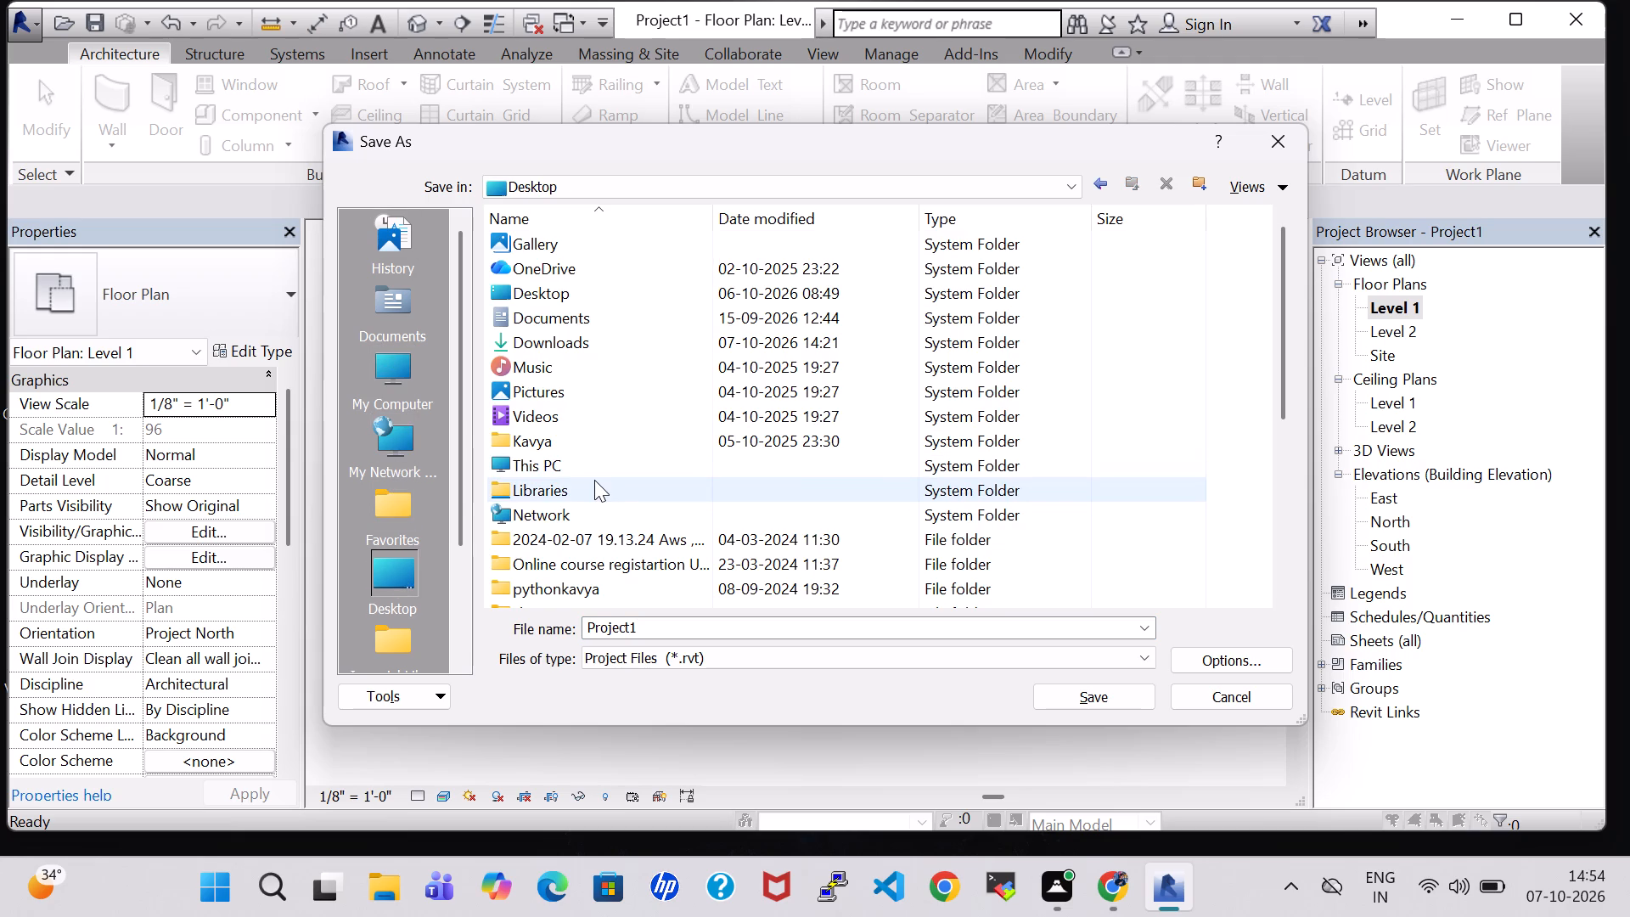
scroll(594, 480, "down", 4)
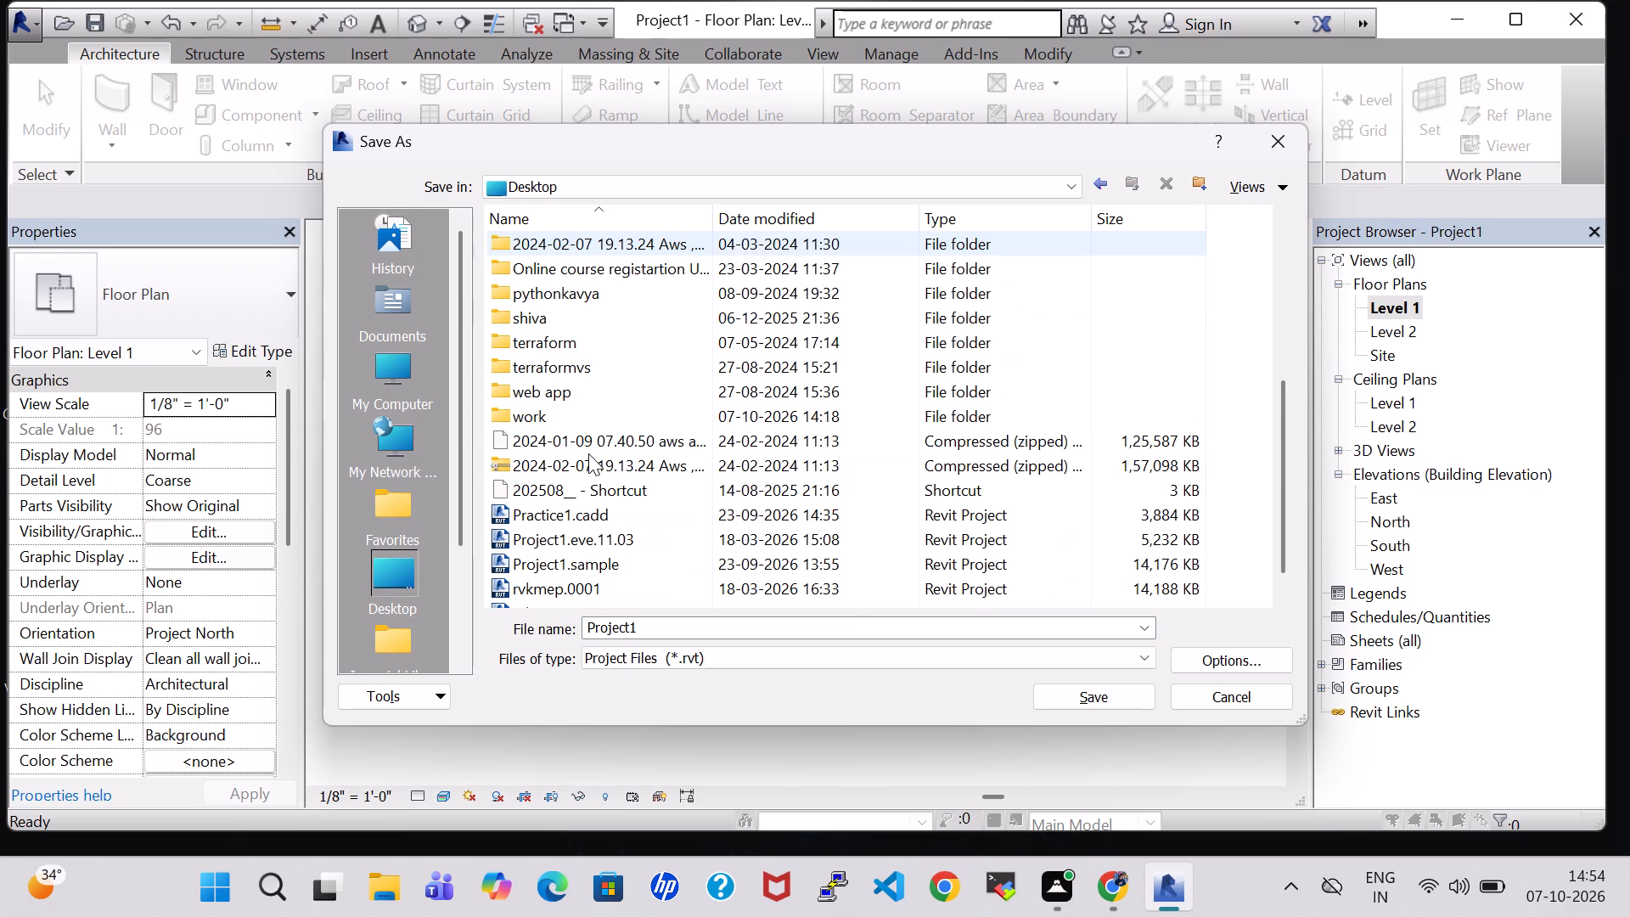
double_click(543, 413)
left_click(677, 628)
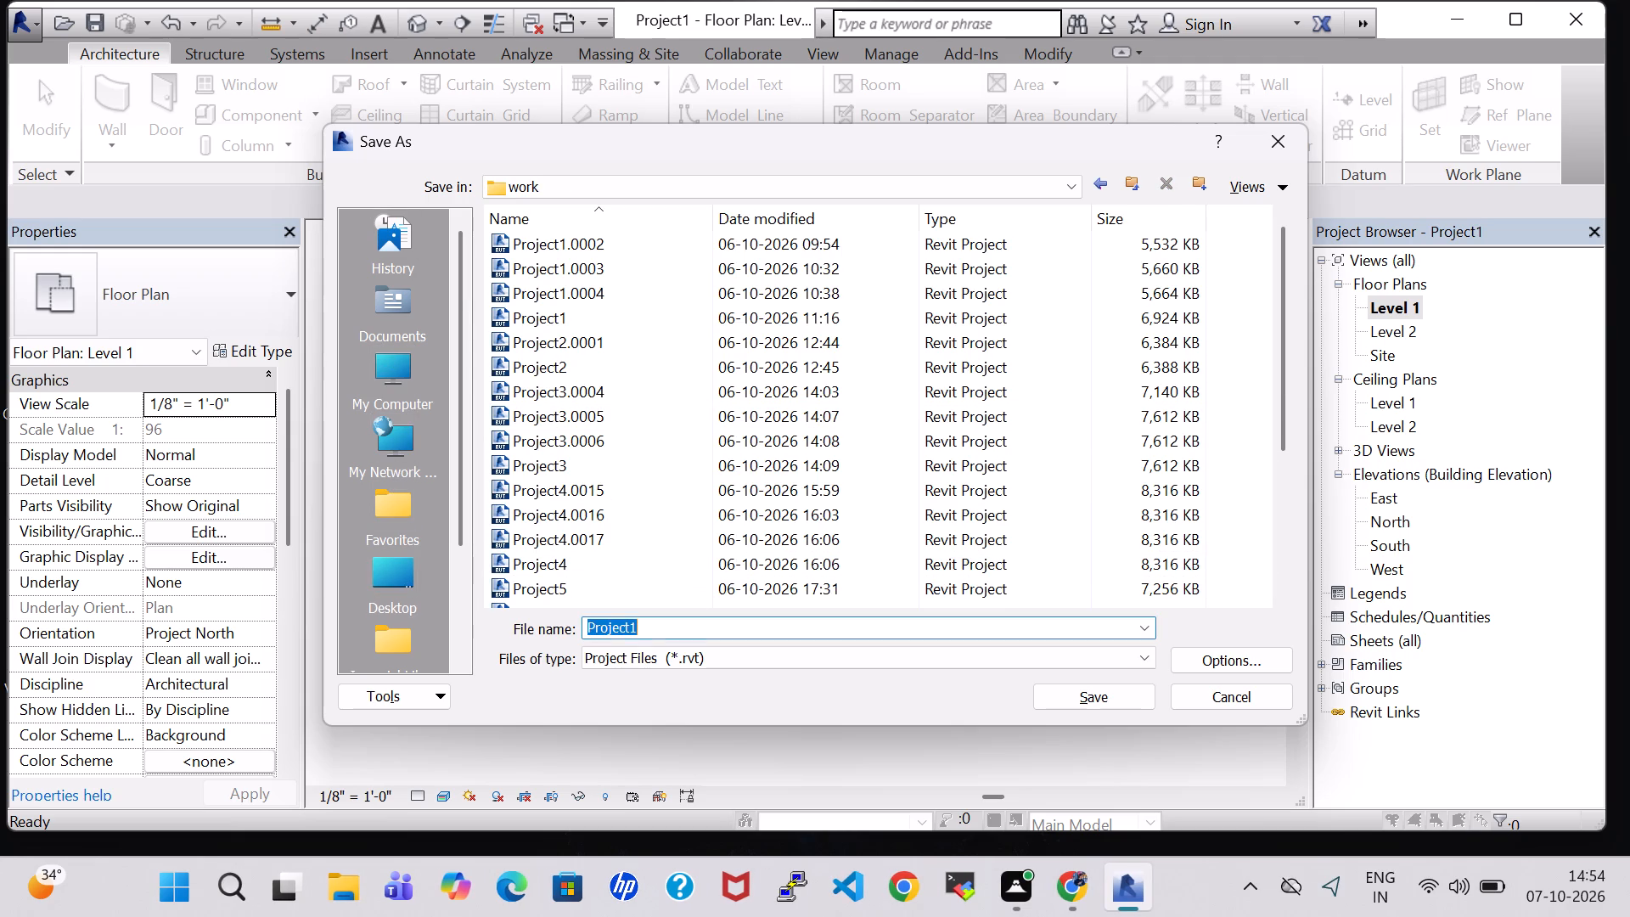
left_click(677, 628)
key("0")
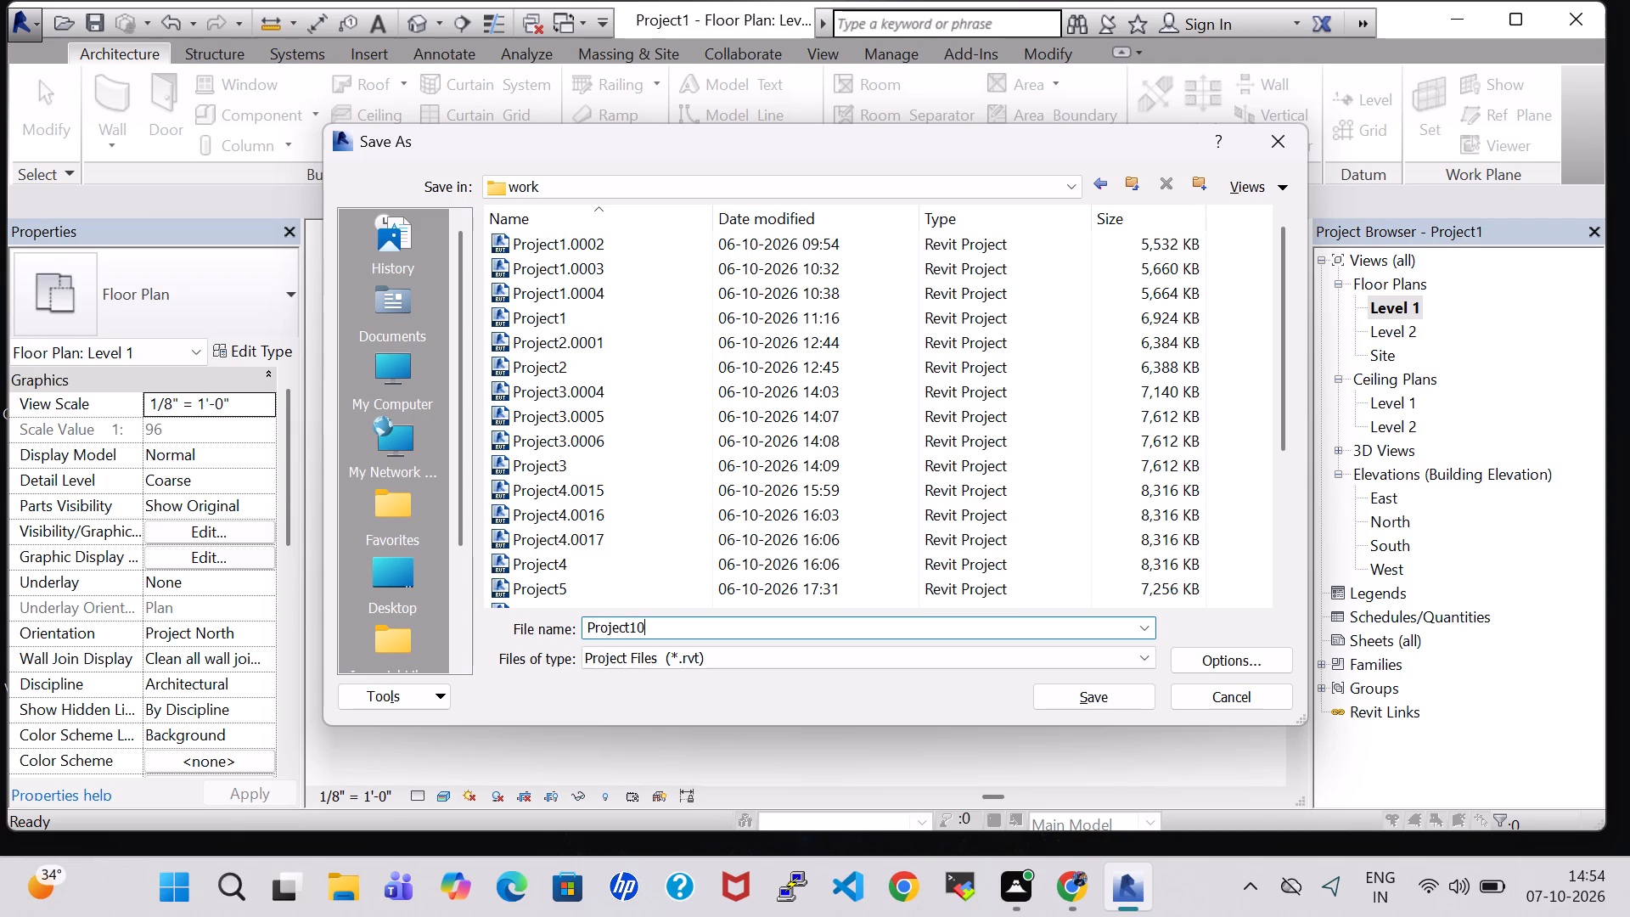
key("Return")
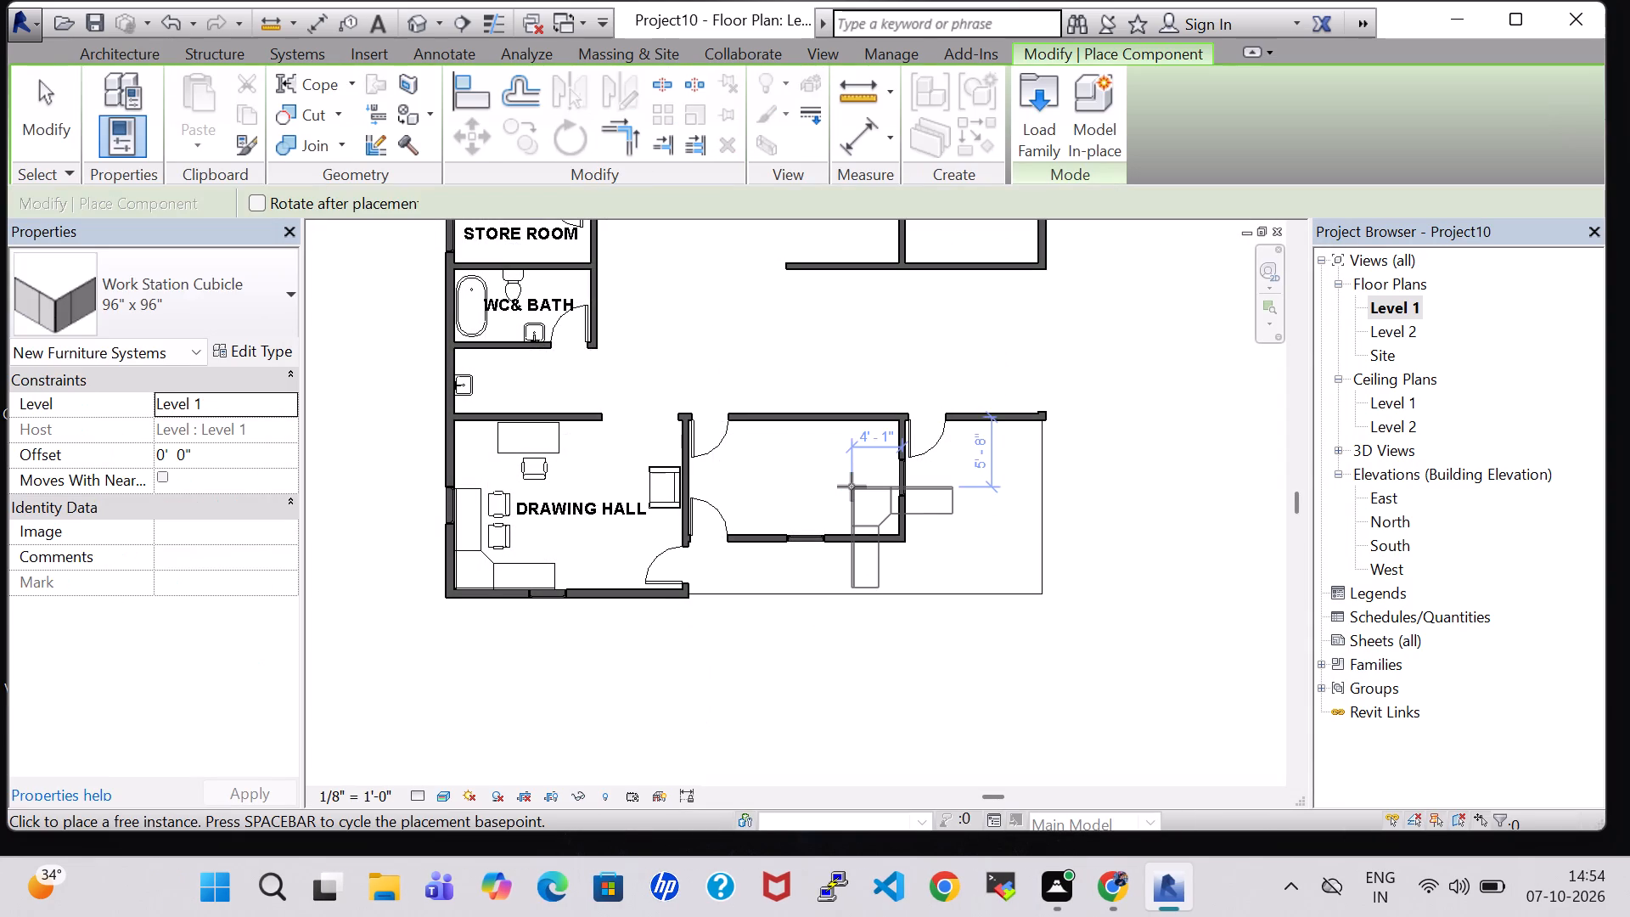
Load the Bed-Standard family from the Furniture library's Beds folder.
left_click(1028, 115)
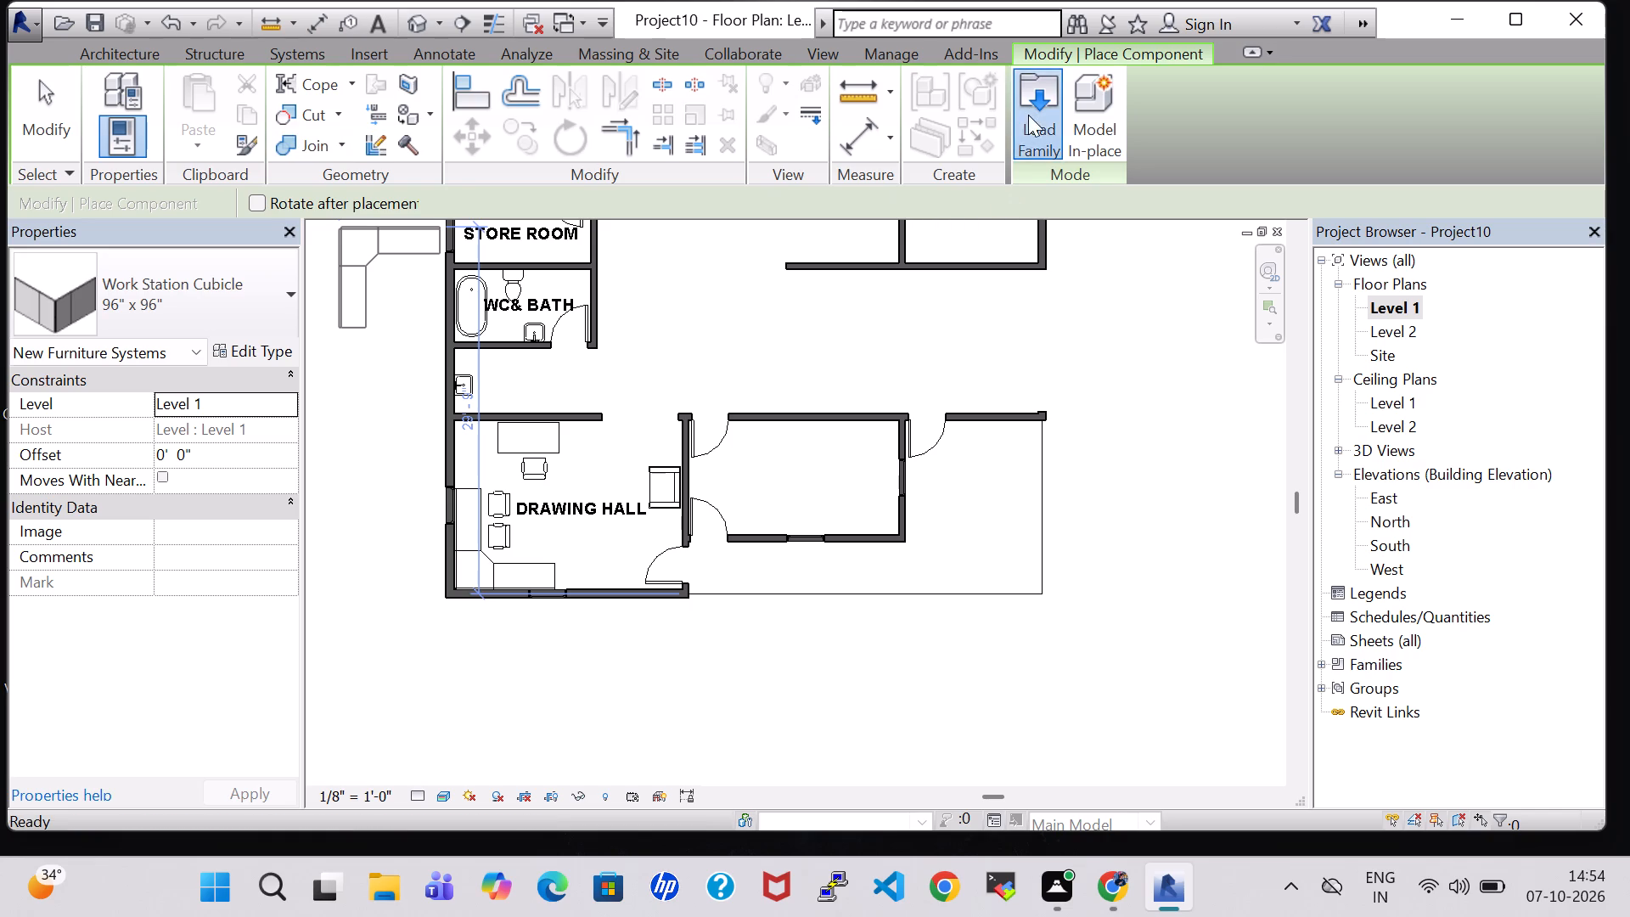
double_click(944, 554)
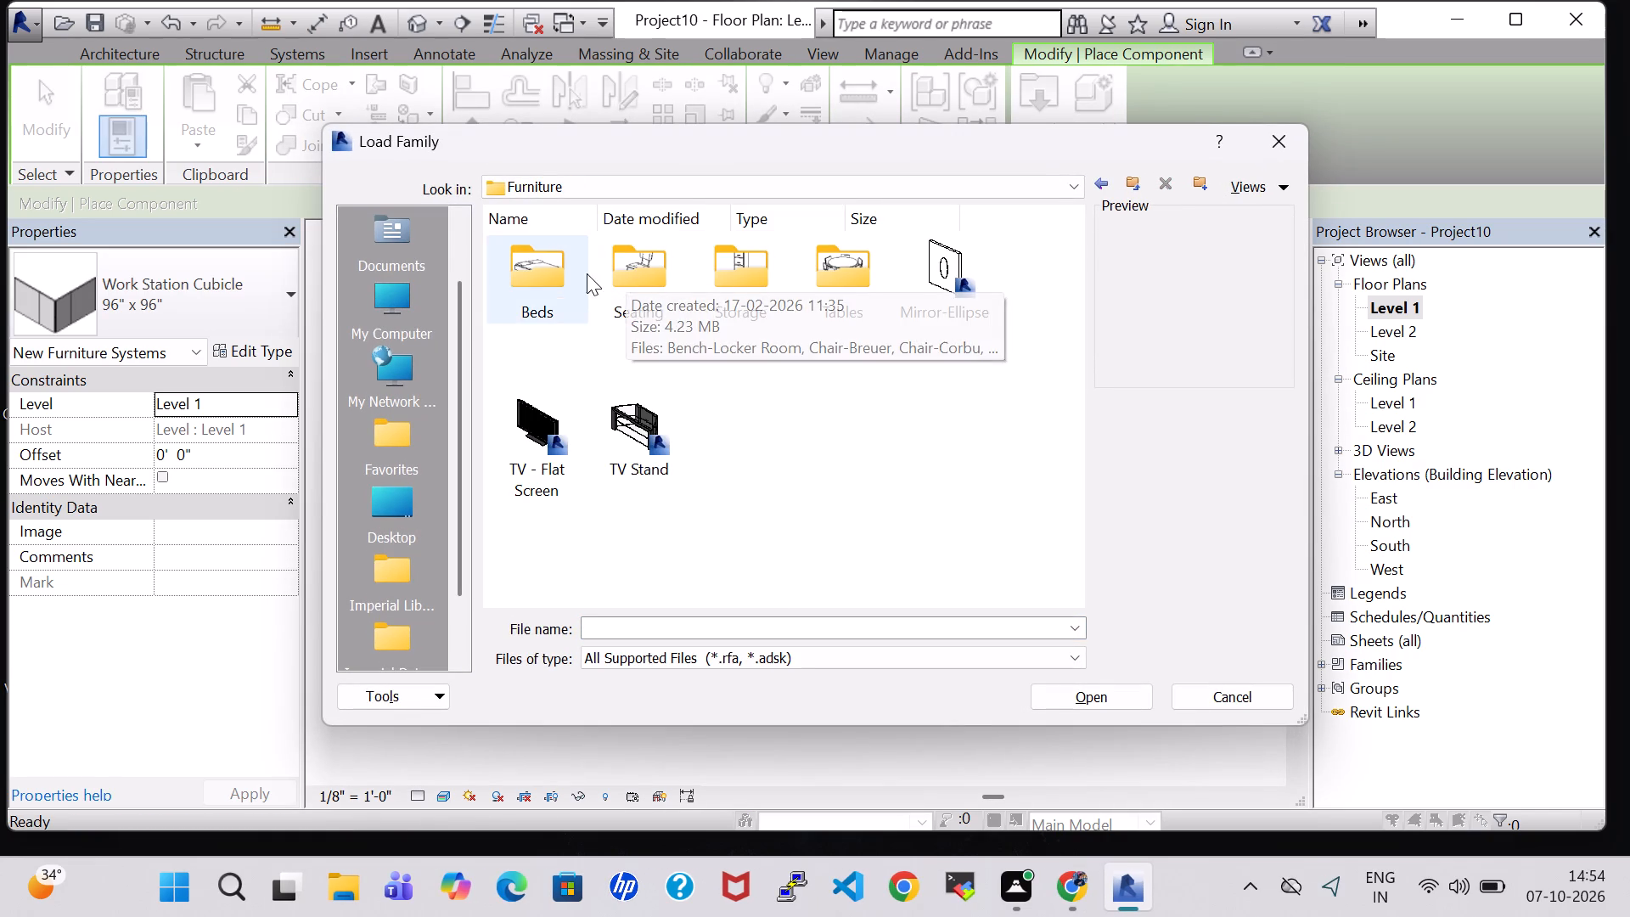
left_click(587, 273)
left_click(560, 277)
double_click(537, 267)
left_click(537, 267)
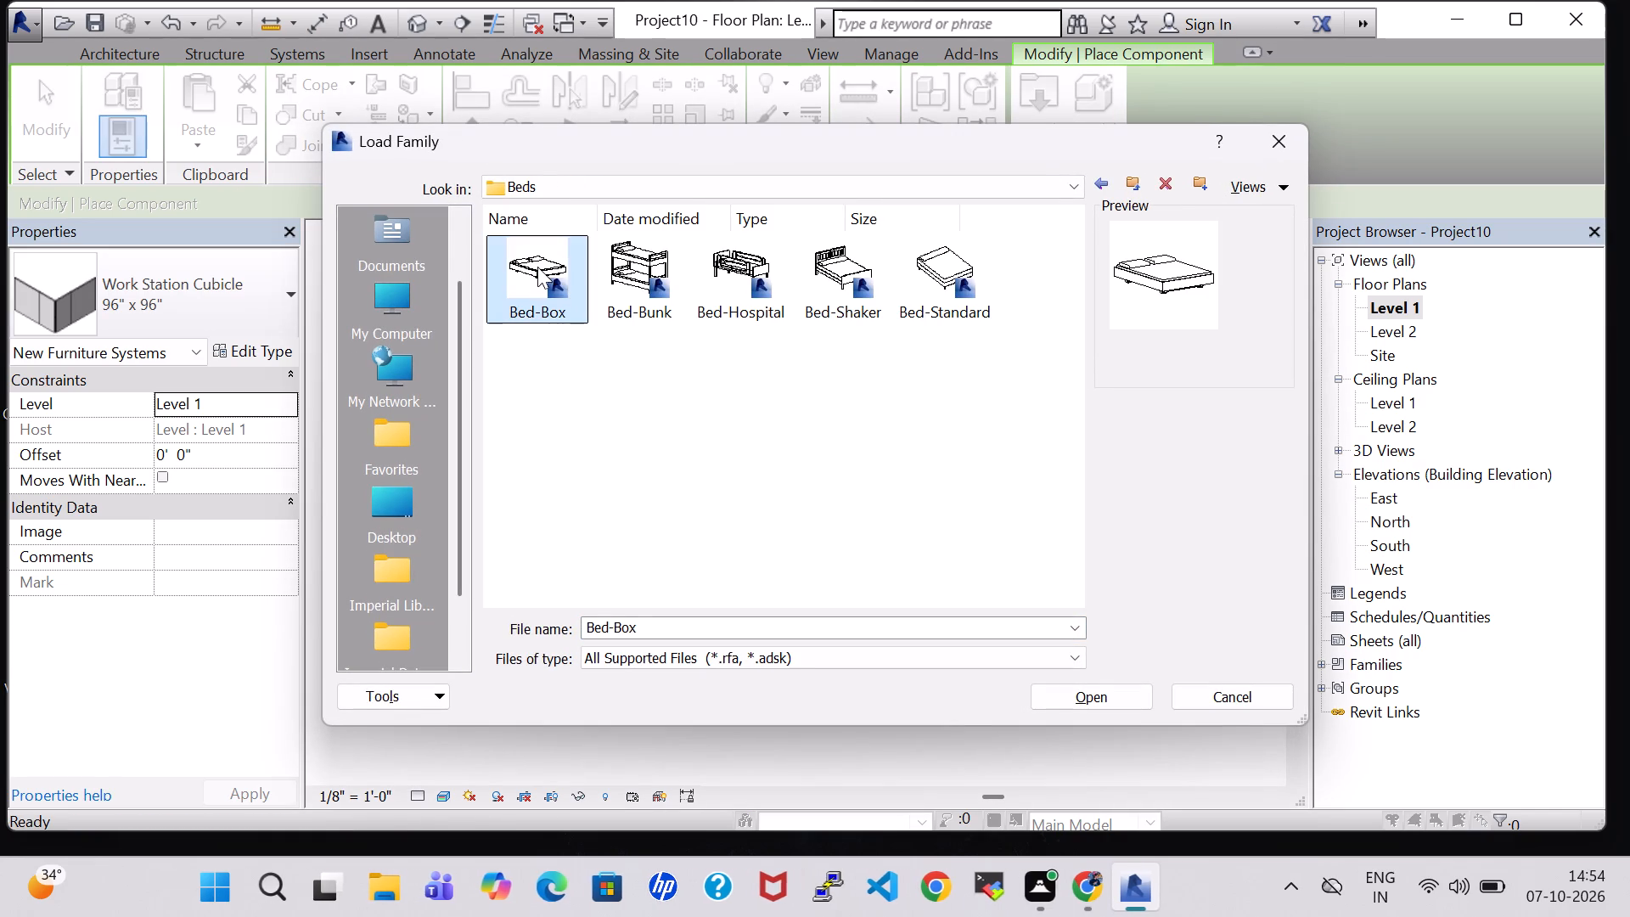
left_click(833, 275)
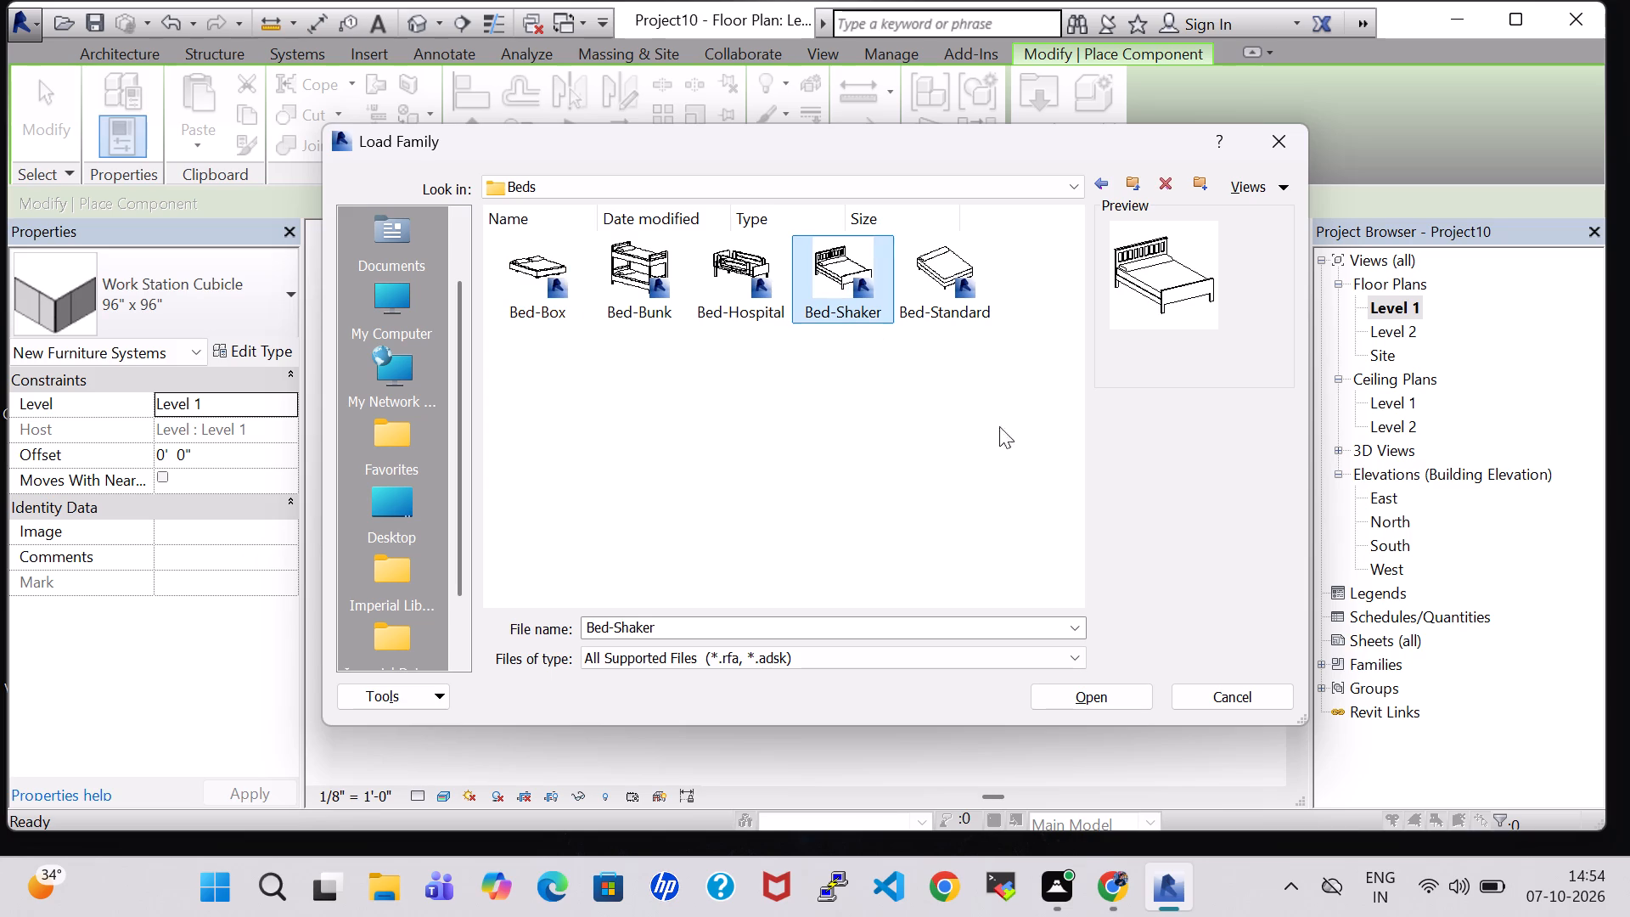
left_click(926, 266)
left_click(1120, 690)
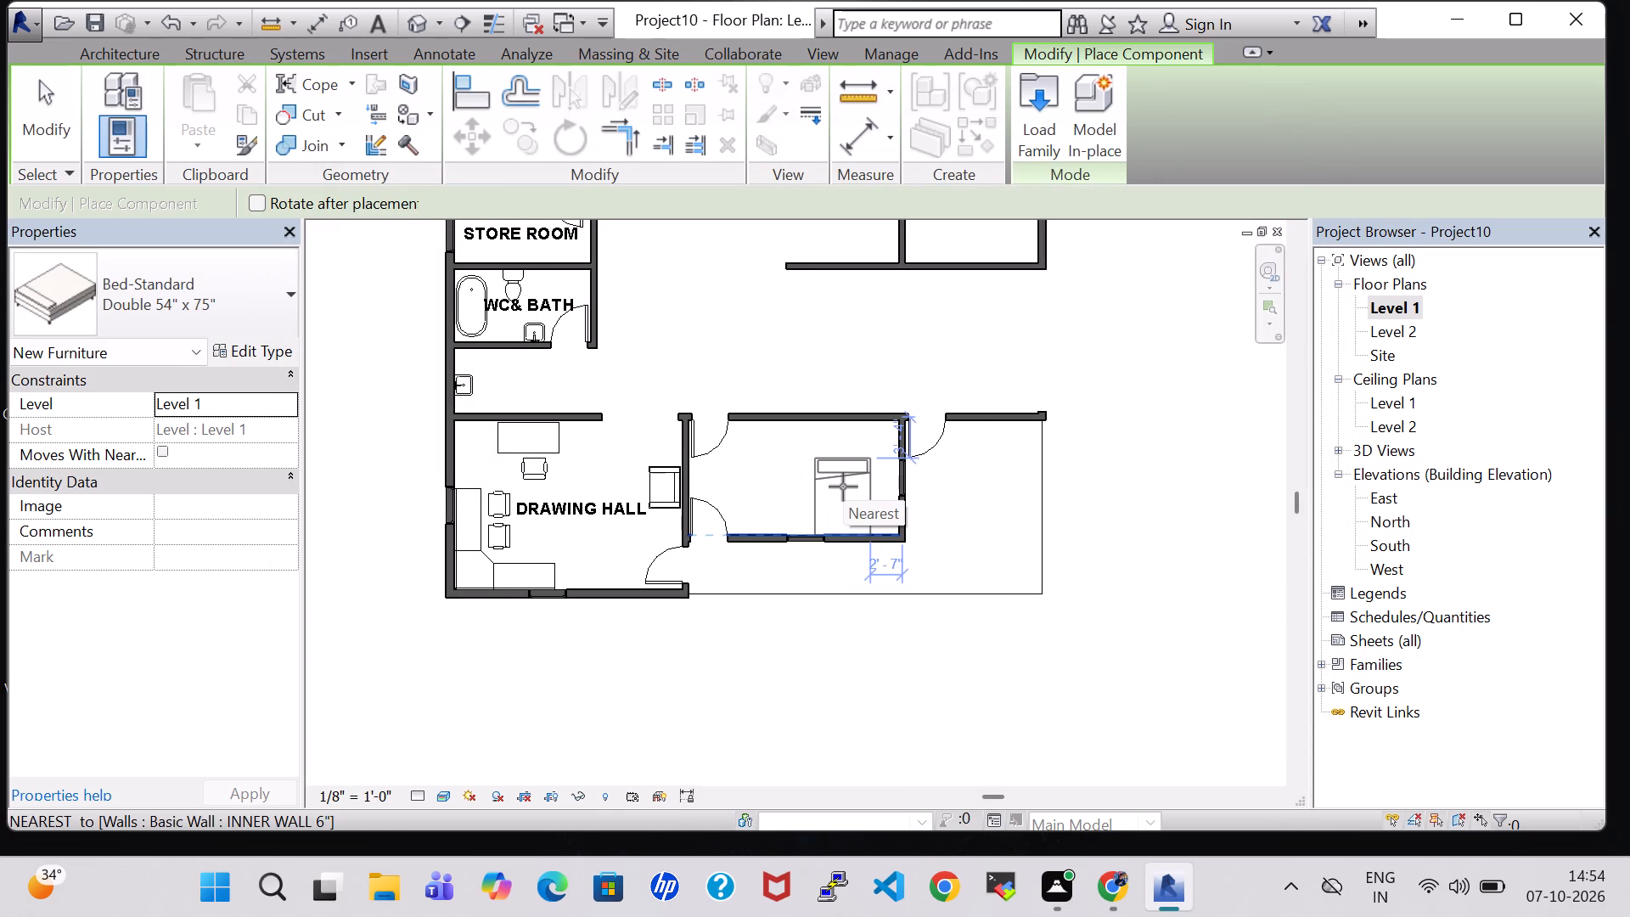
Place a Double 54" x 75" bed in the room east of DRAWING HALL, head toward the east wall, about 2'-6" from the south wall.
key("space")
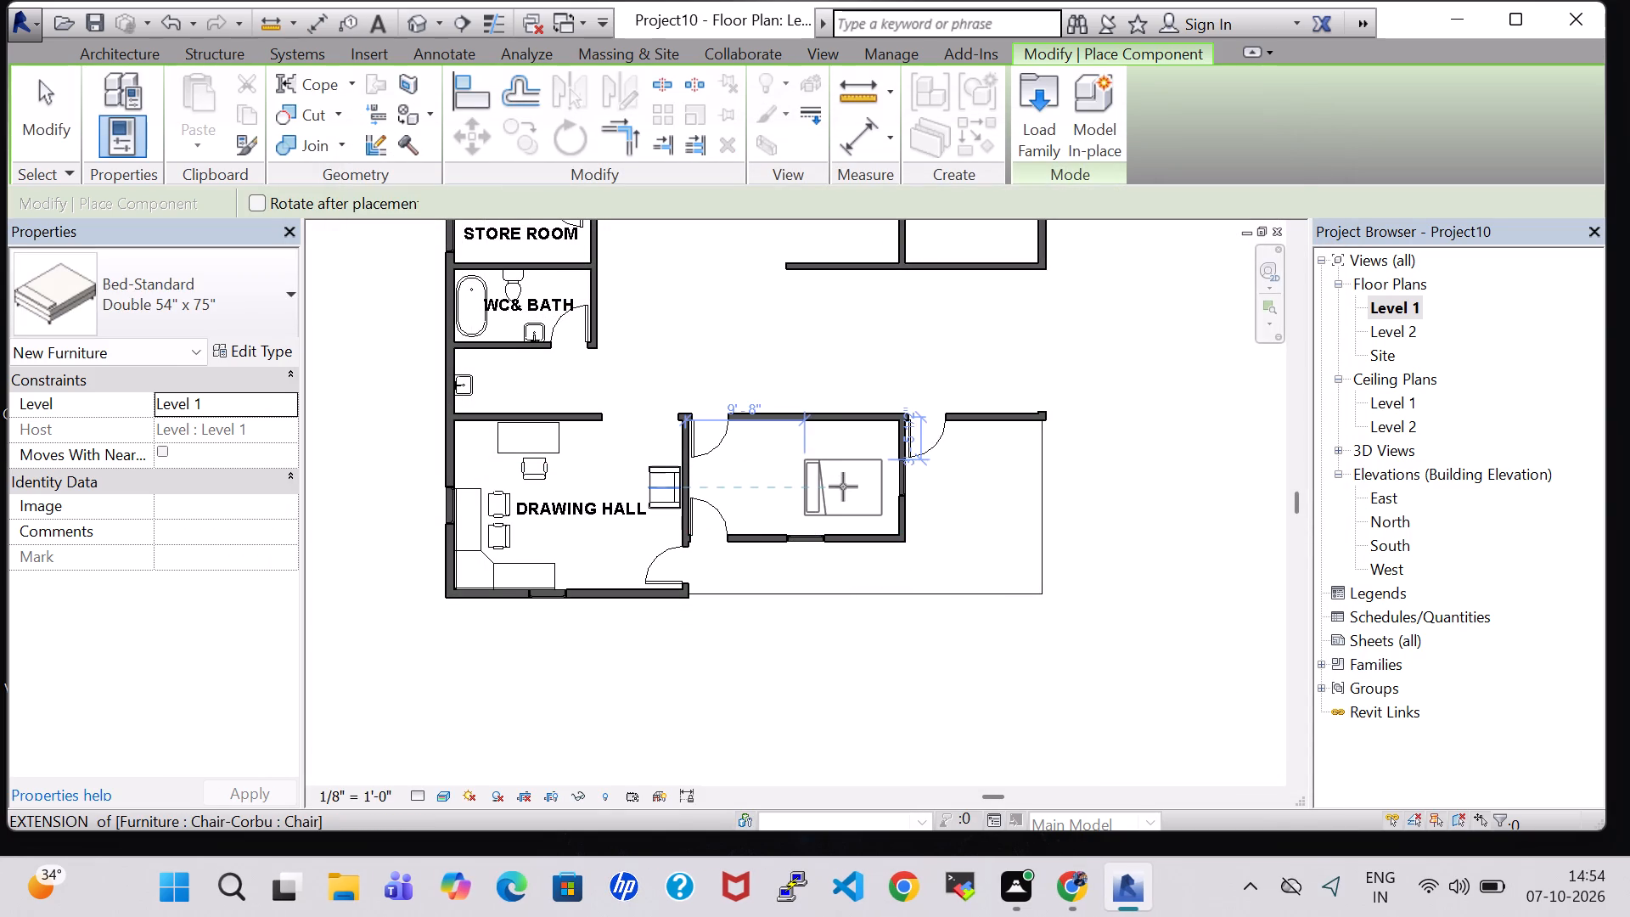
key("space")
key("space")
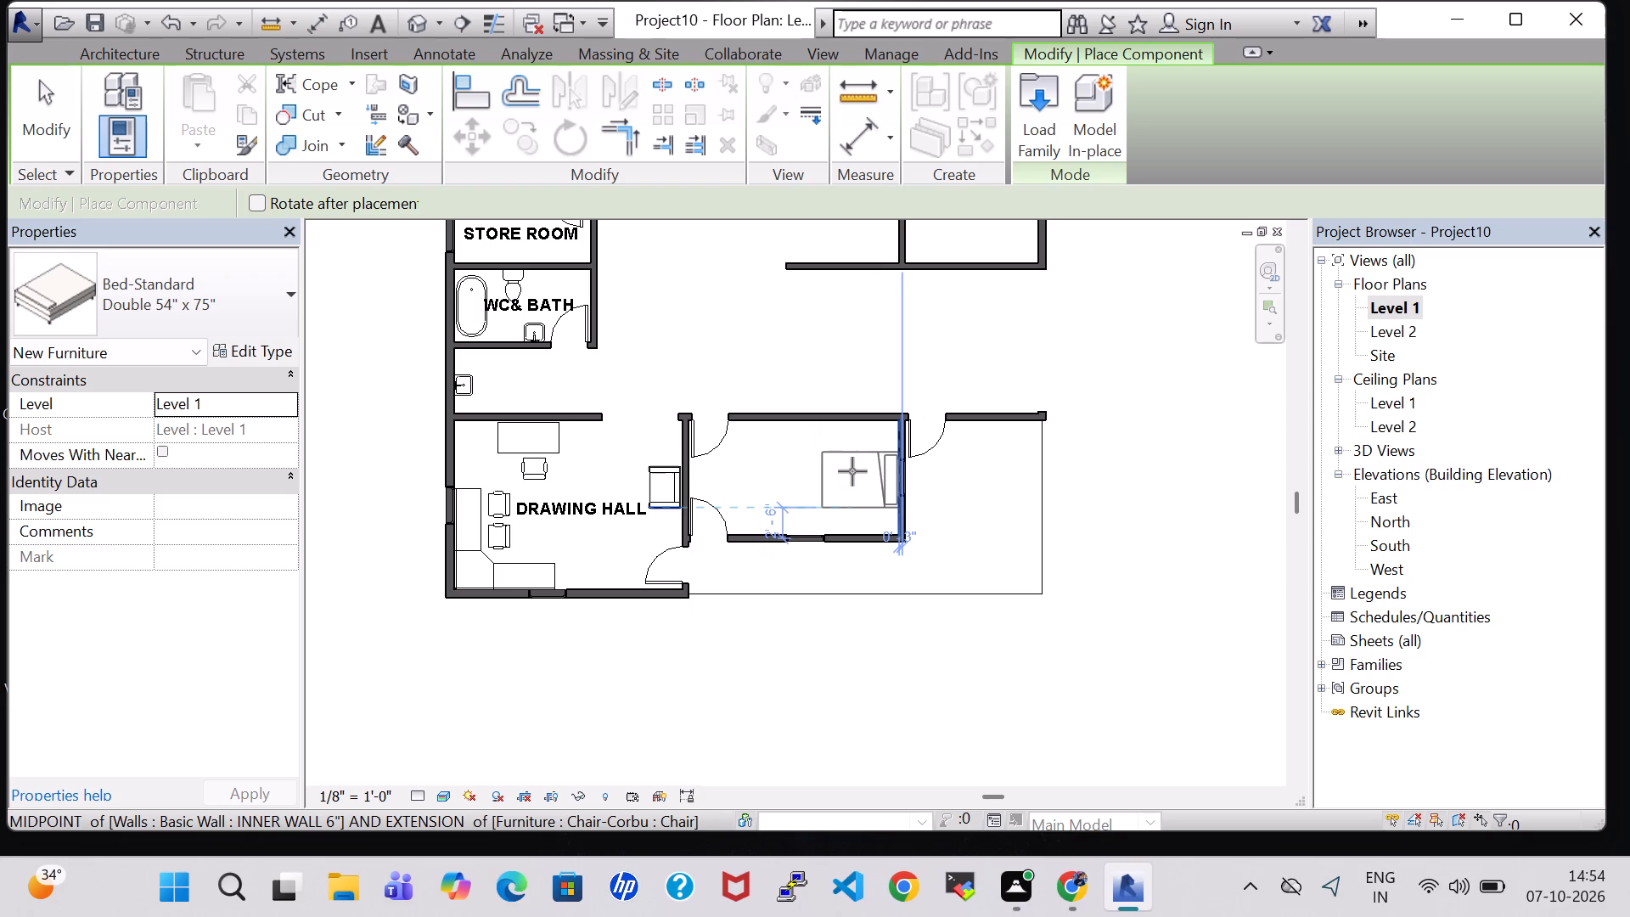
scroll(852, 471, "up", 7)
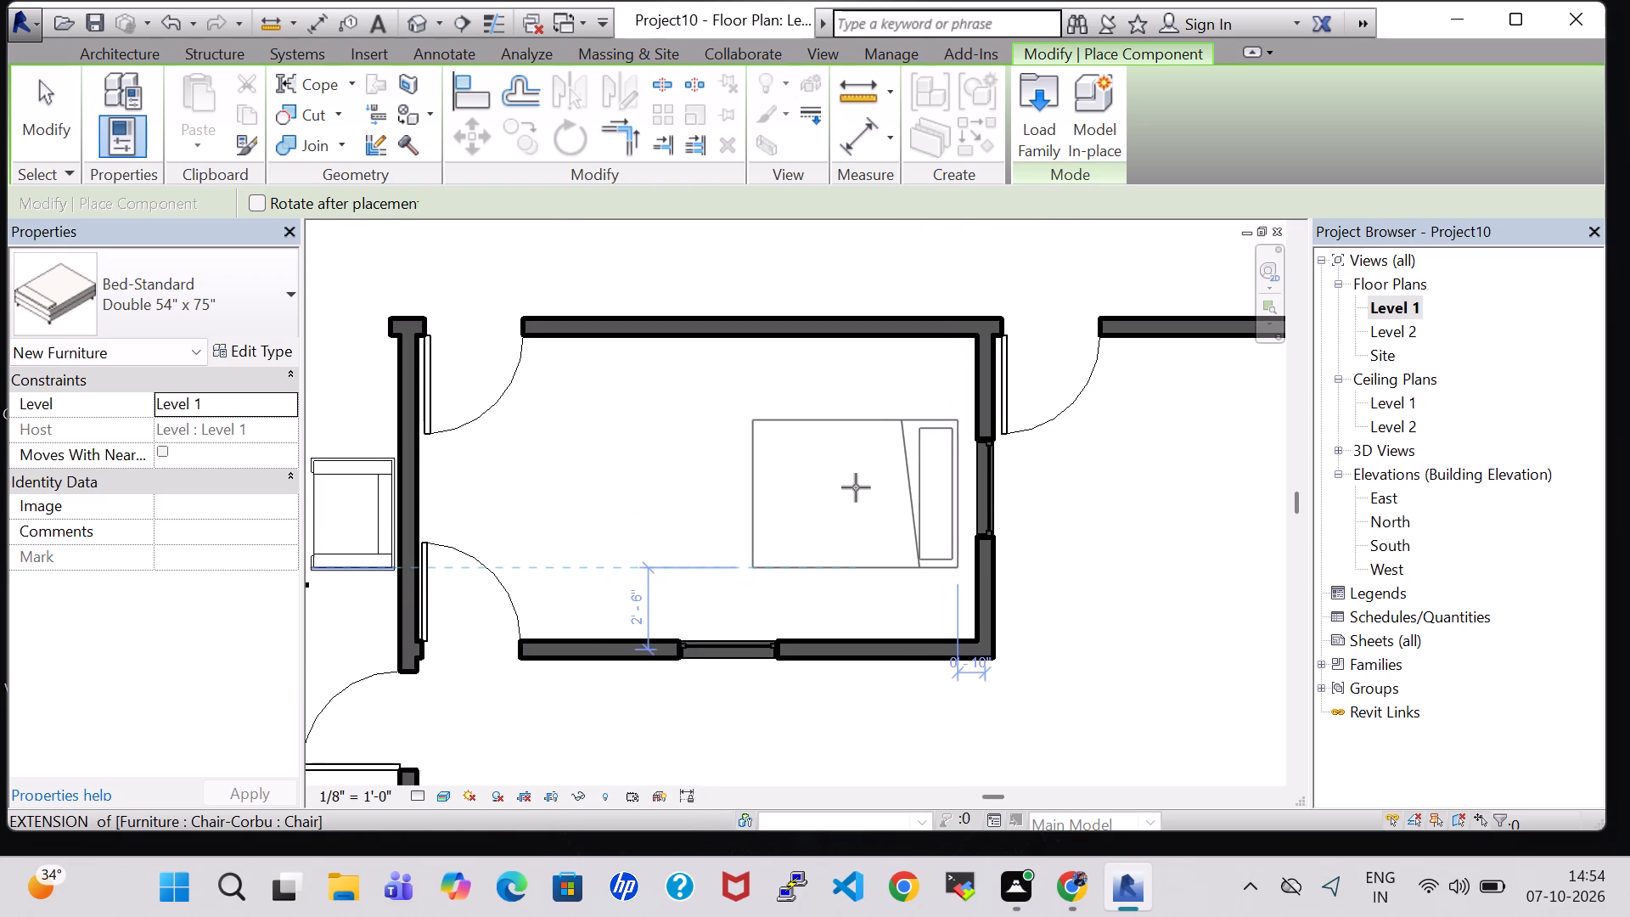
left_click(861, 489)
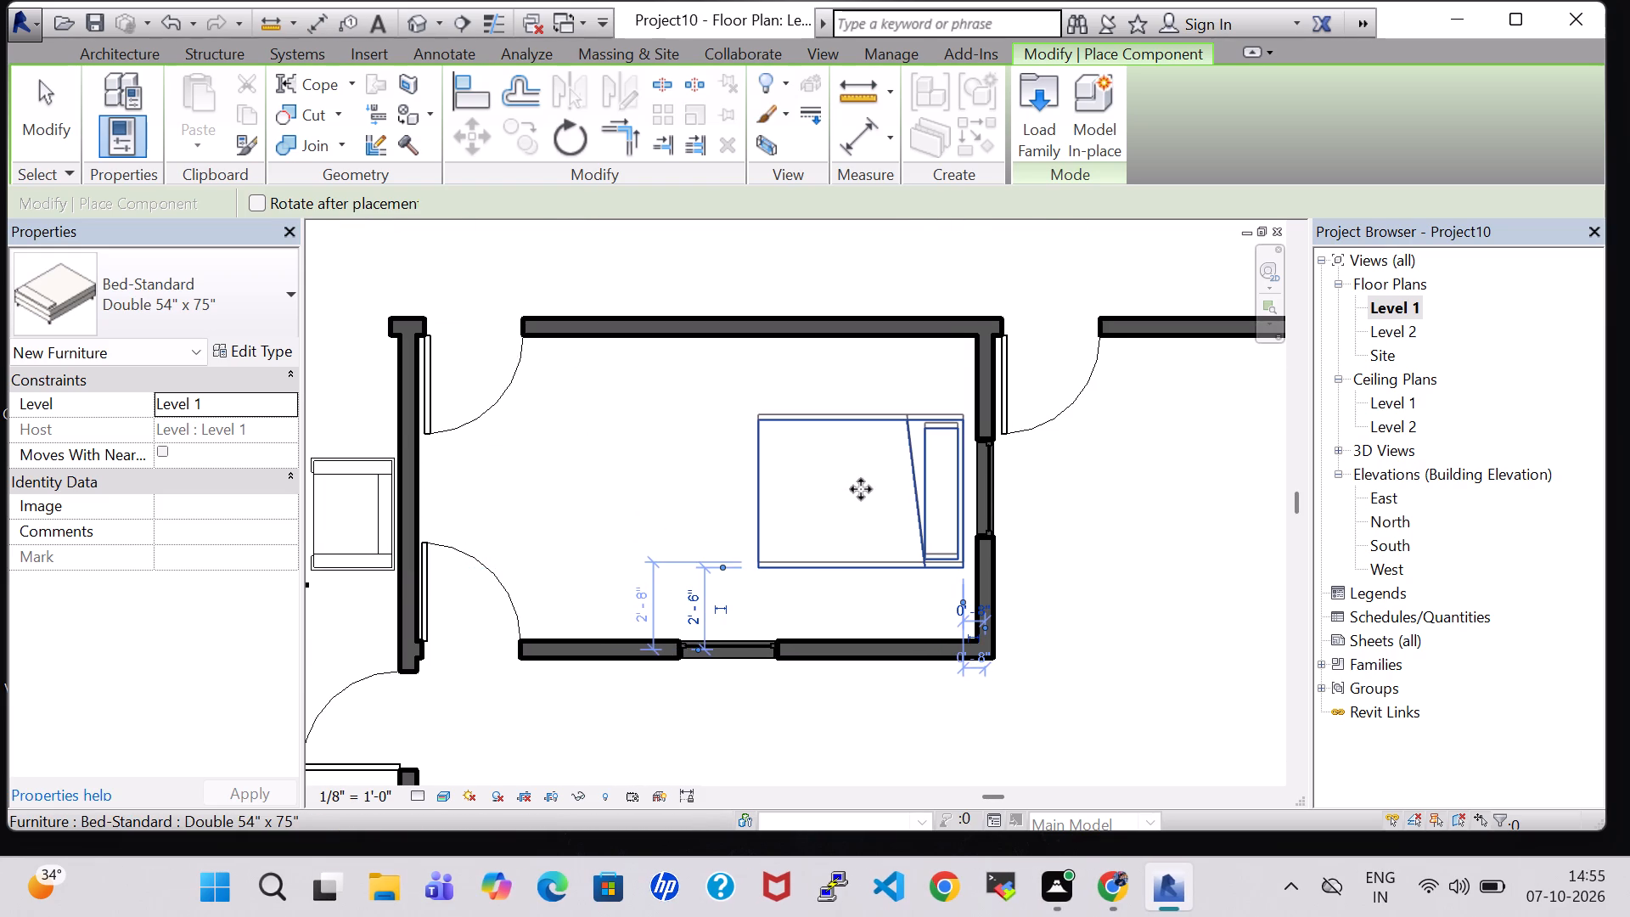
key("Escape")
key("Escape")
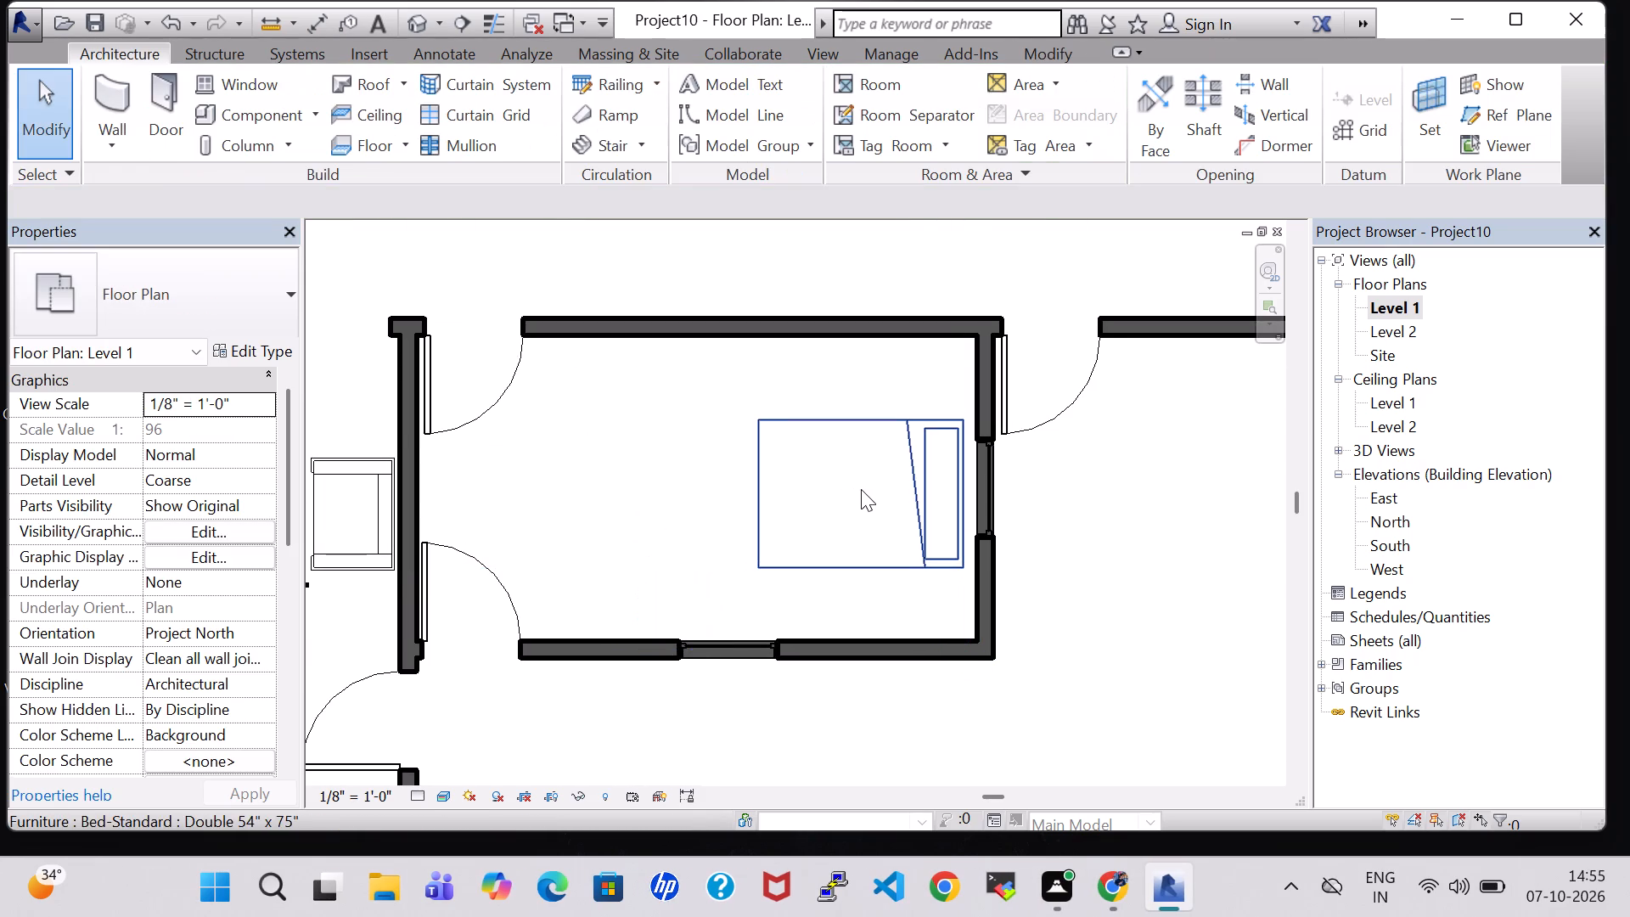
key("Escape")
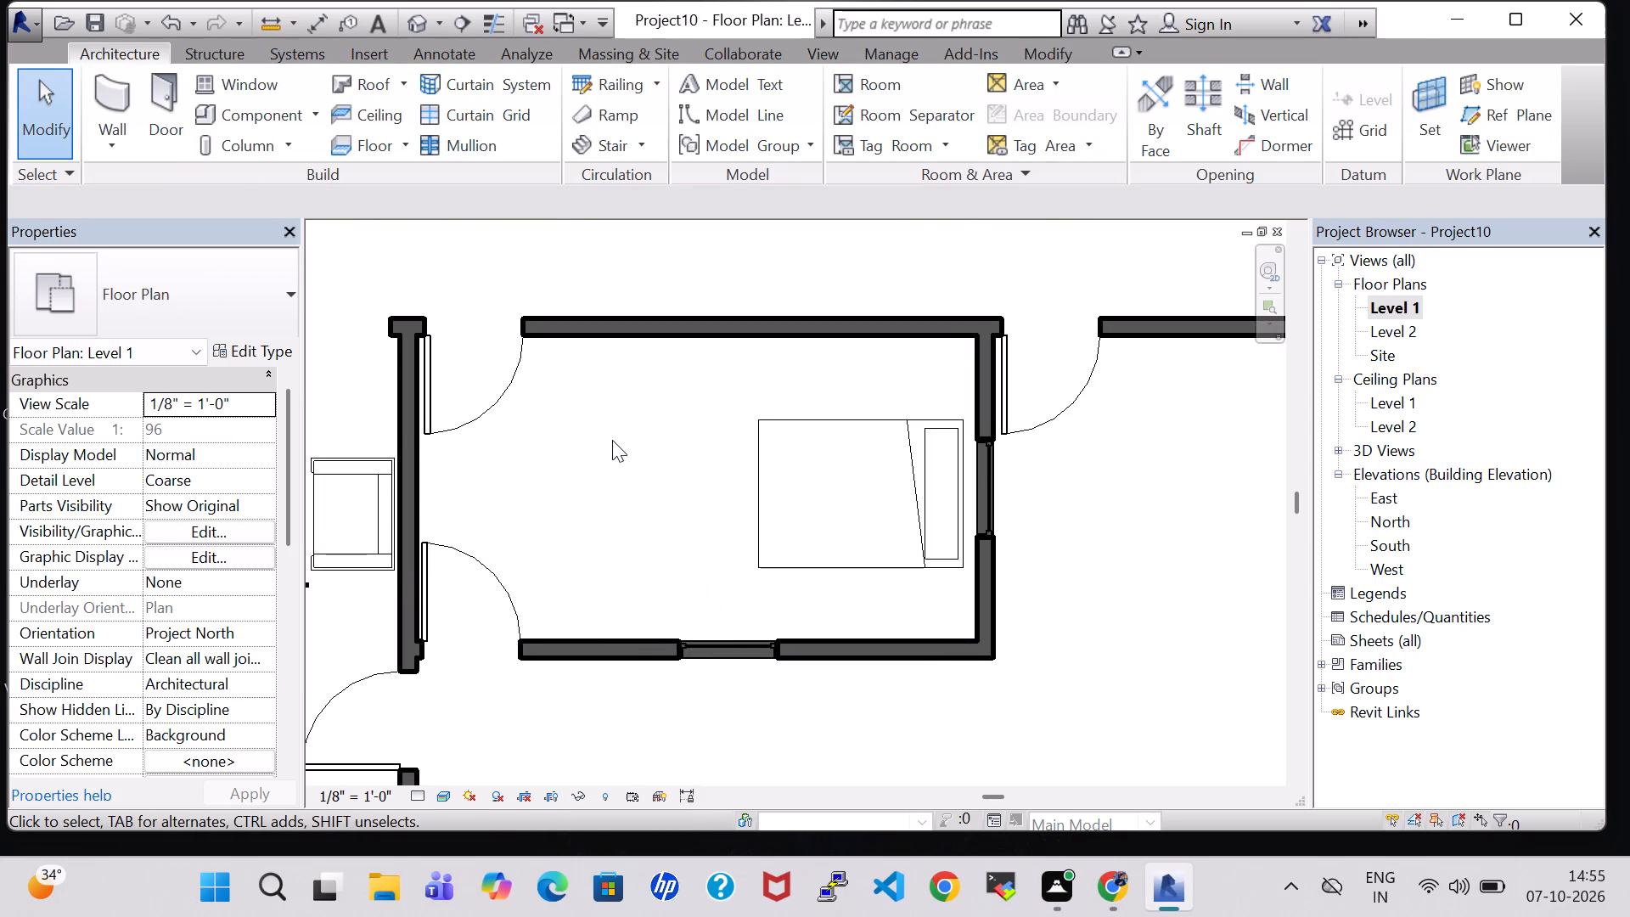
Load the Cabinet-File 3 Drawer family from the Furniture library's Storage folder.
scroll(612, 440, "down", 1)
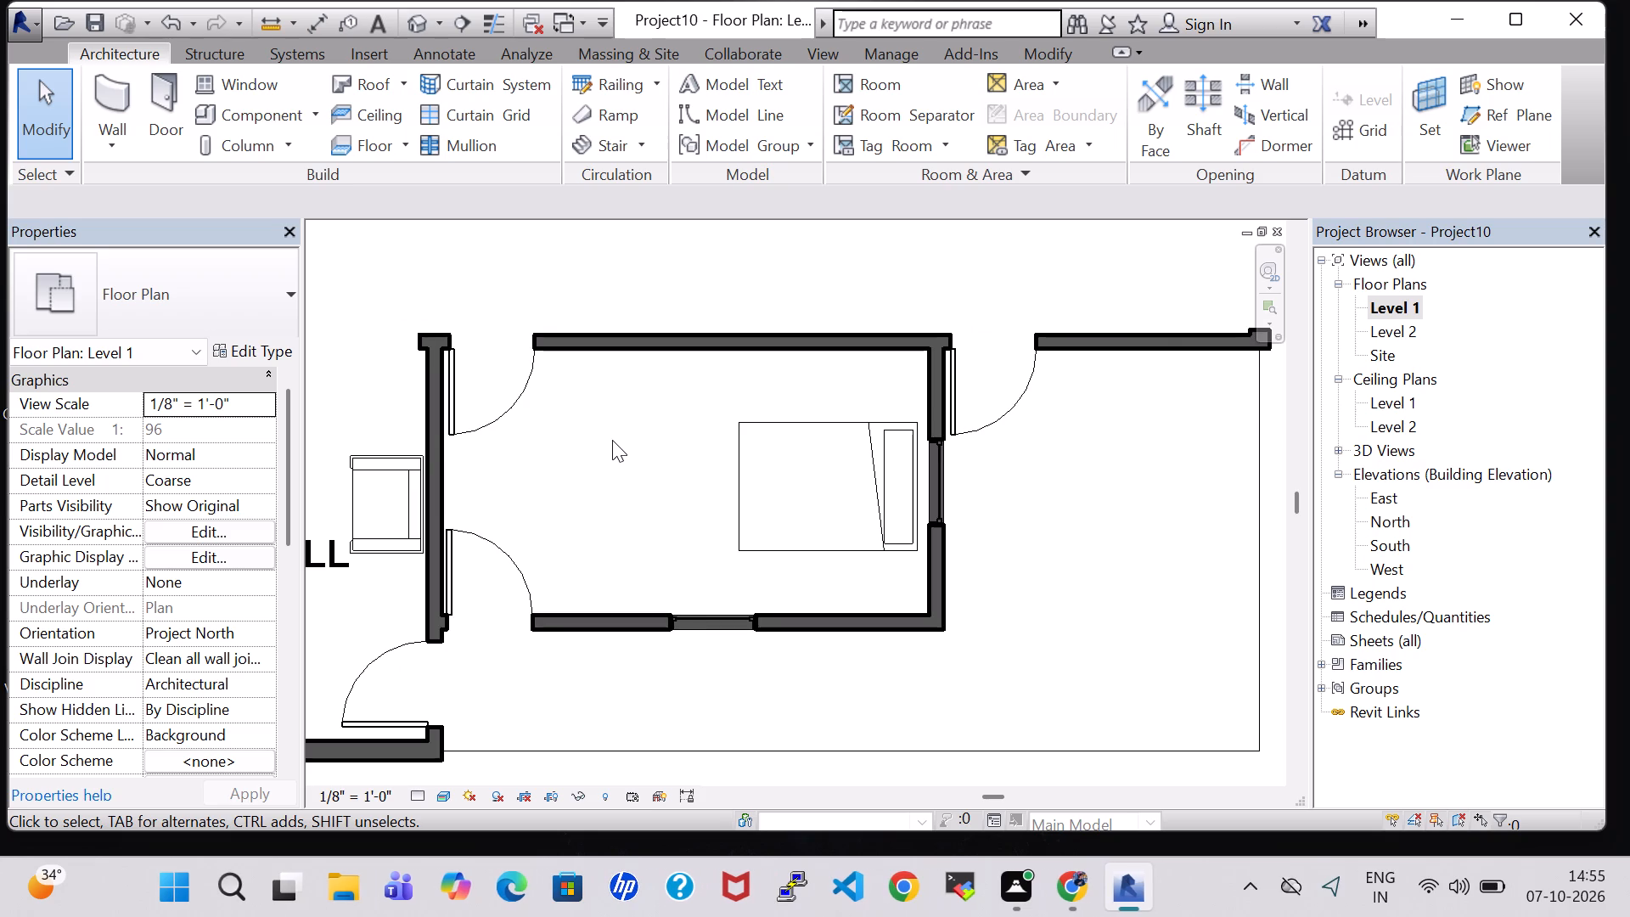
scroll(612, 440, "down", 1)
left_click(252, 120)
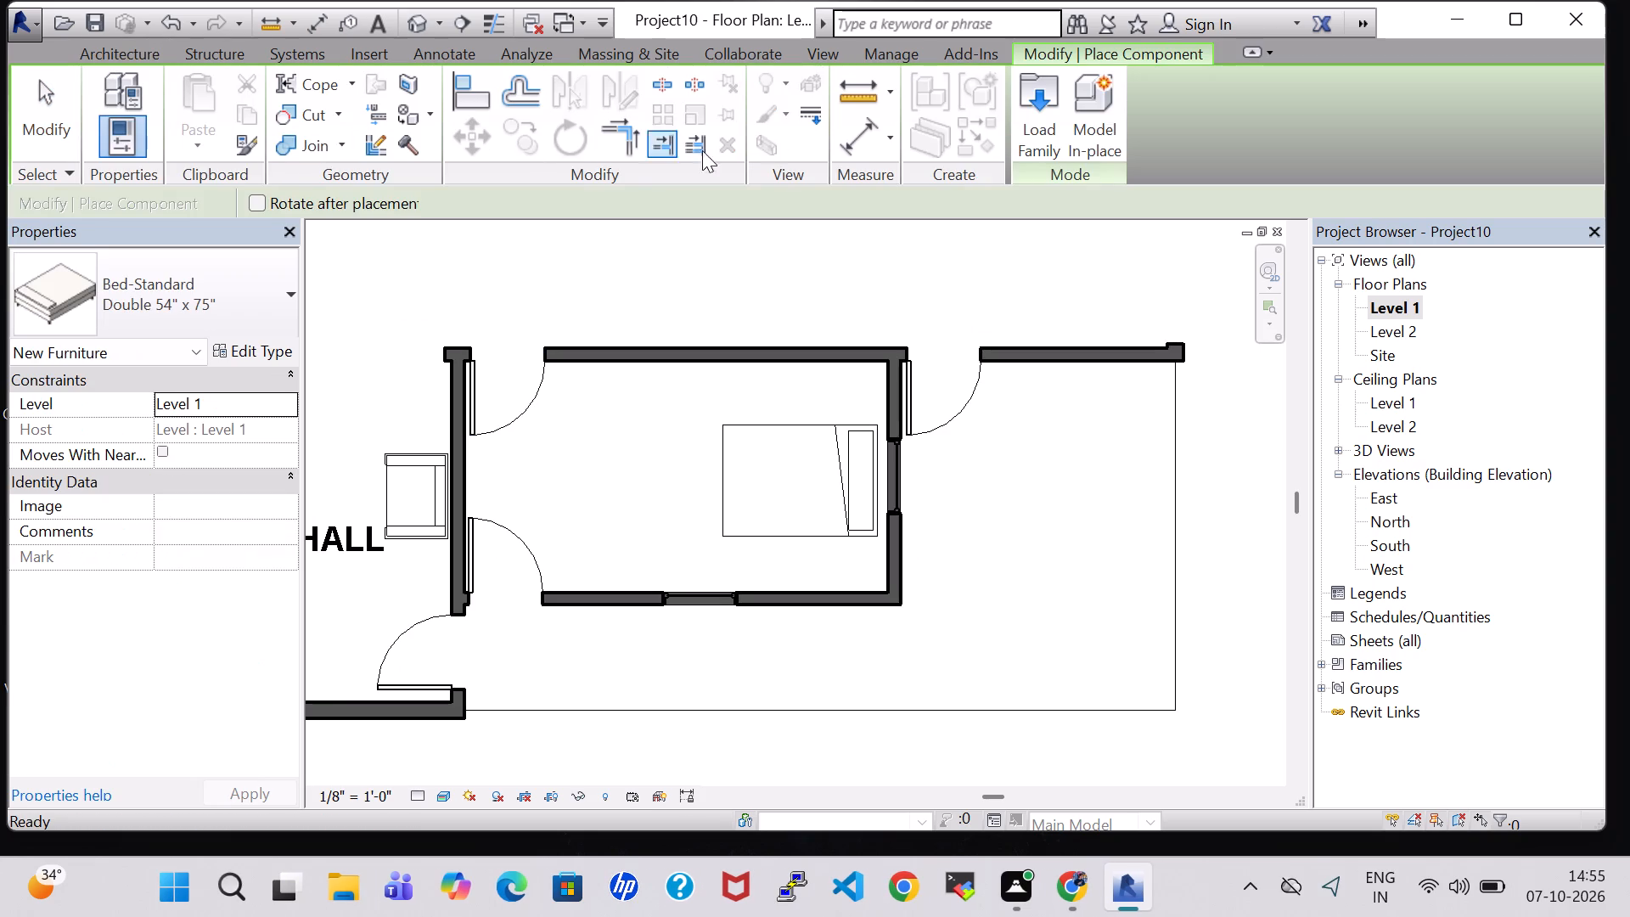
left_click(1031, 98)
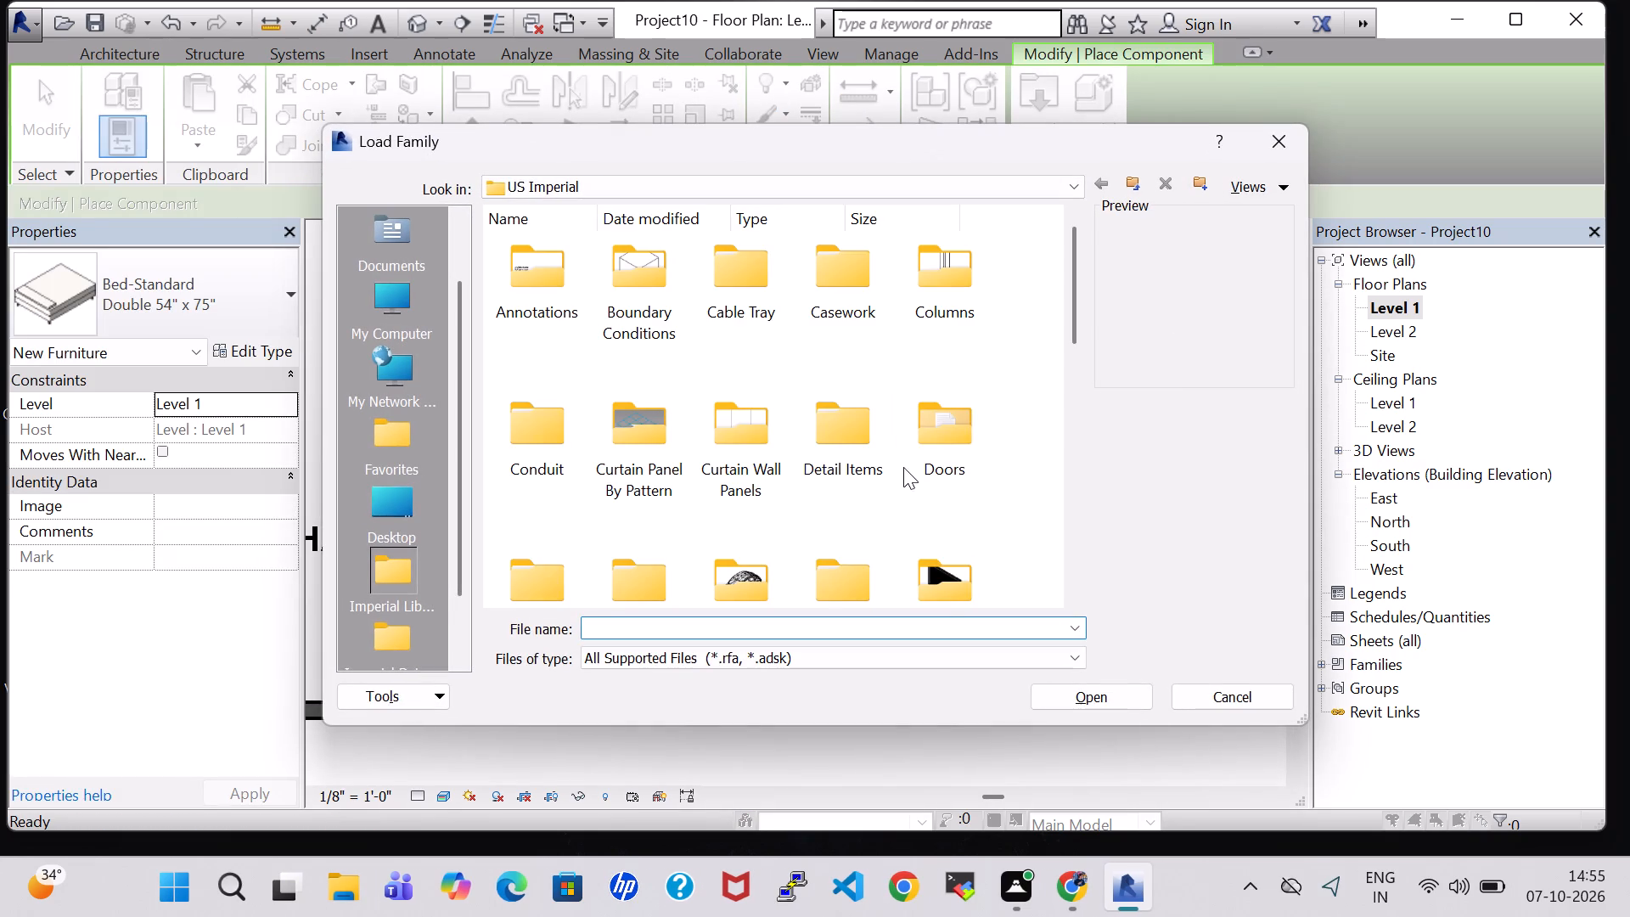
double_click(939, 581)
double_click(749, 311)
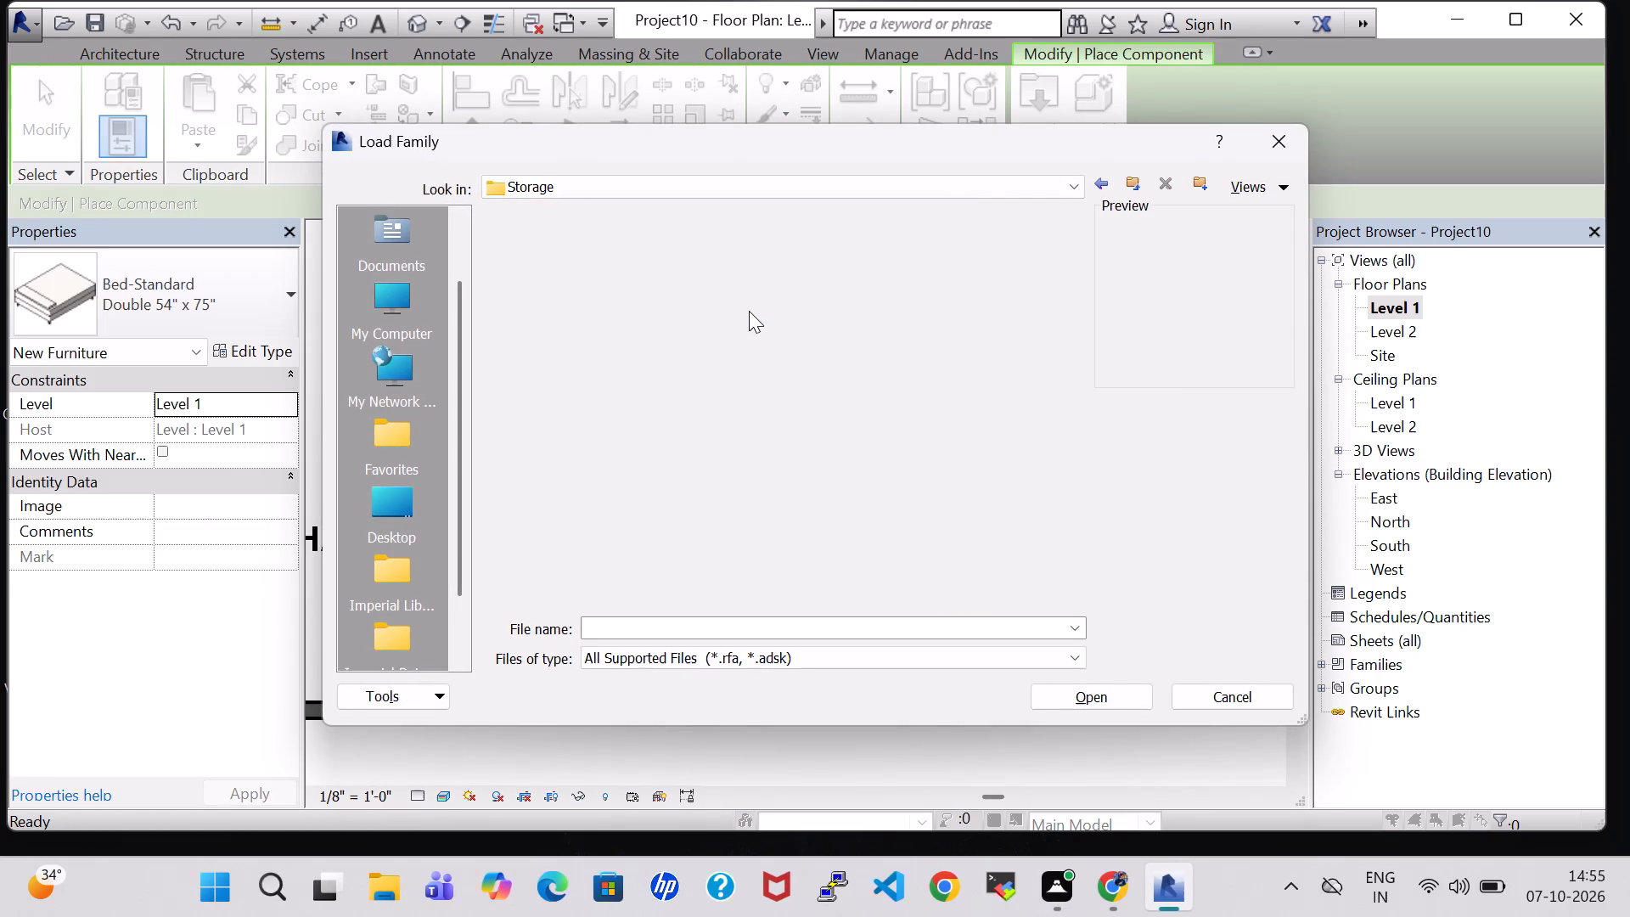
left_click(613, 264)
left_click(1129, 689)
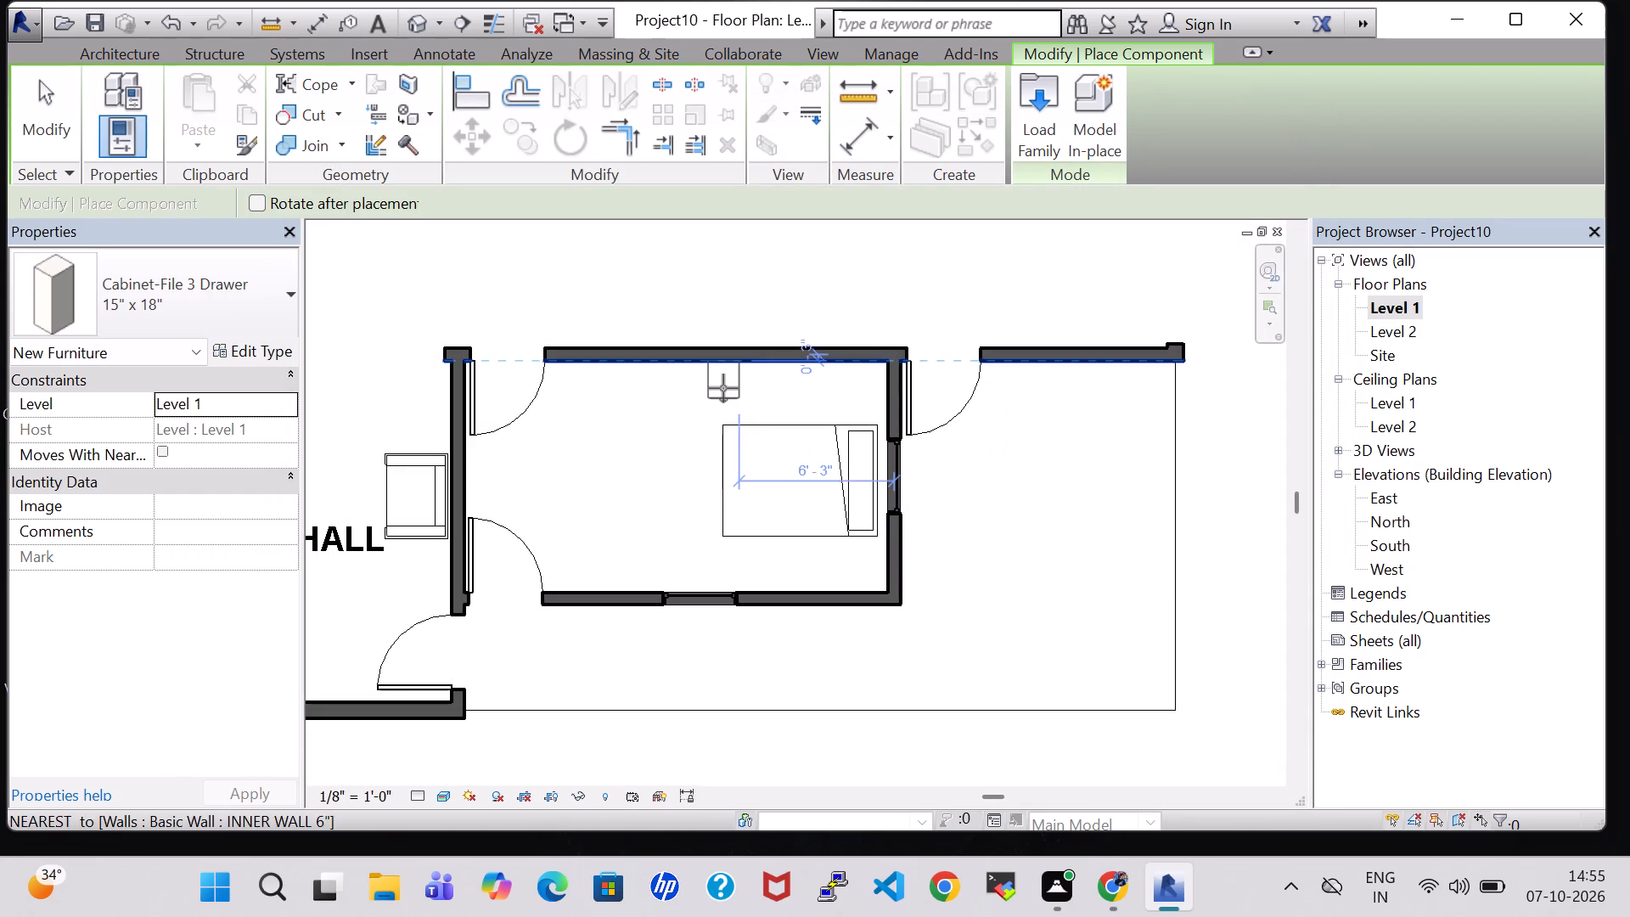
Place a 15" x 18" file cabinet near the bedroom's north wall, about 8'-7" from the east wall.
scroll(671, 392, "up", 6)
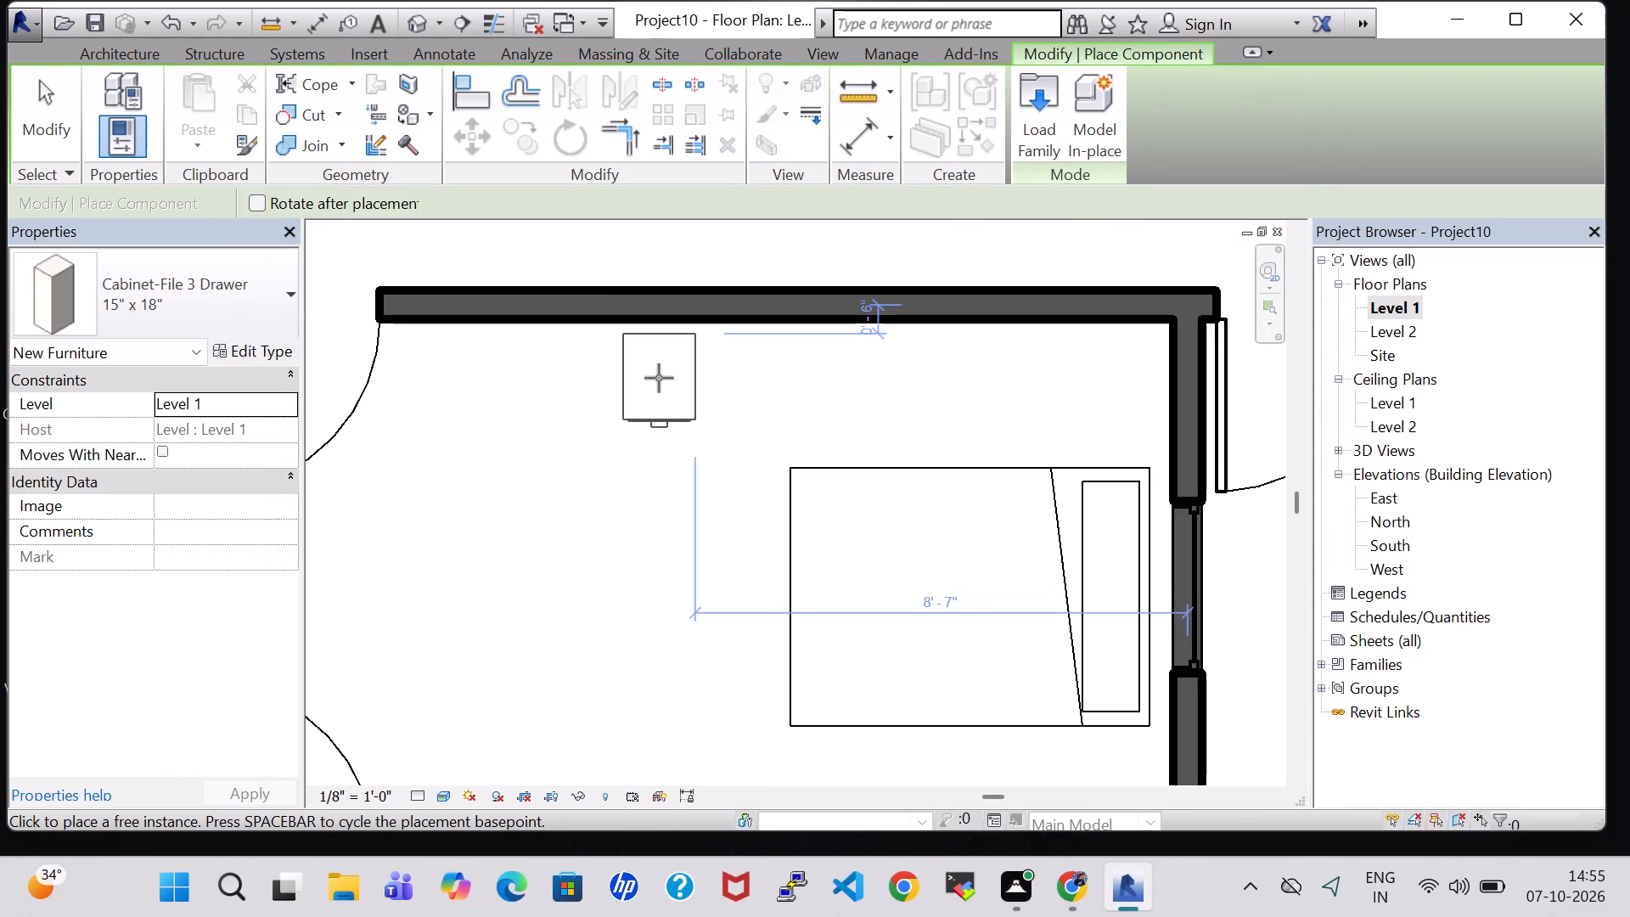
scroll(659, 378, "up", 7)
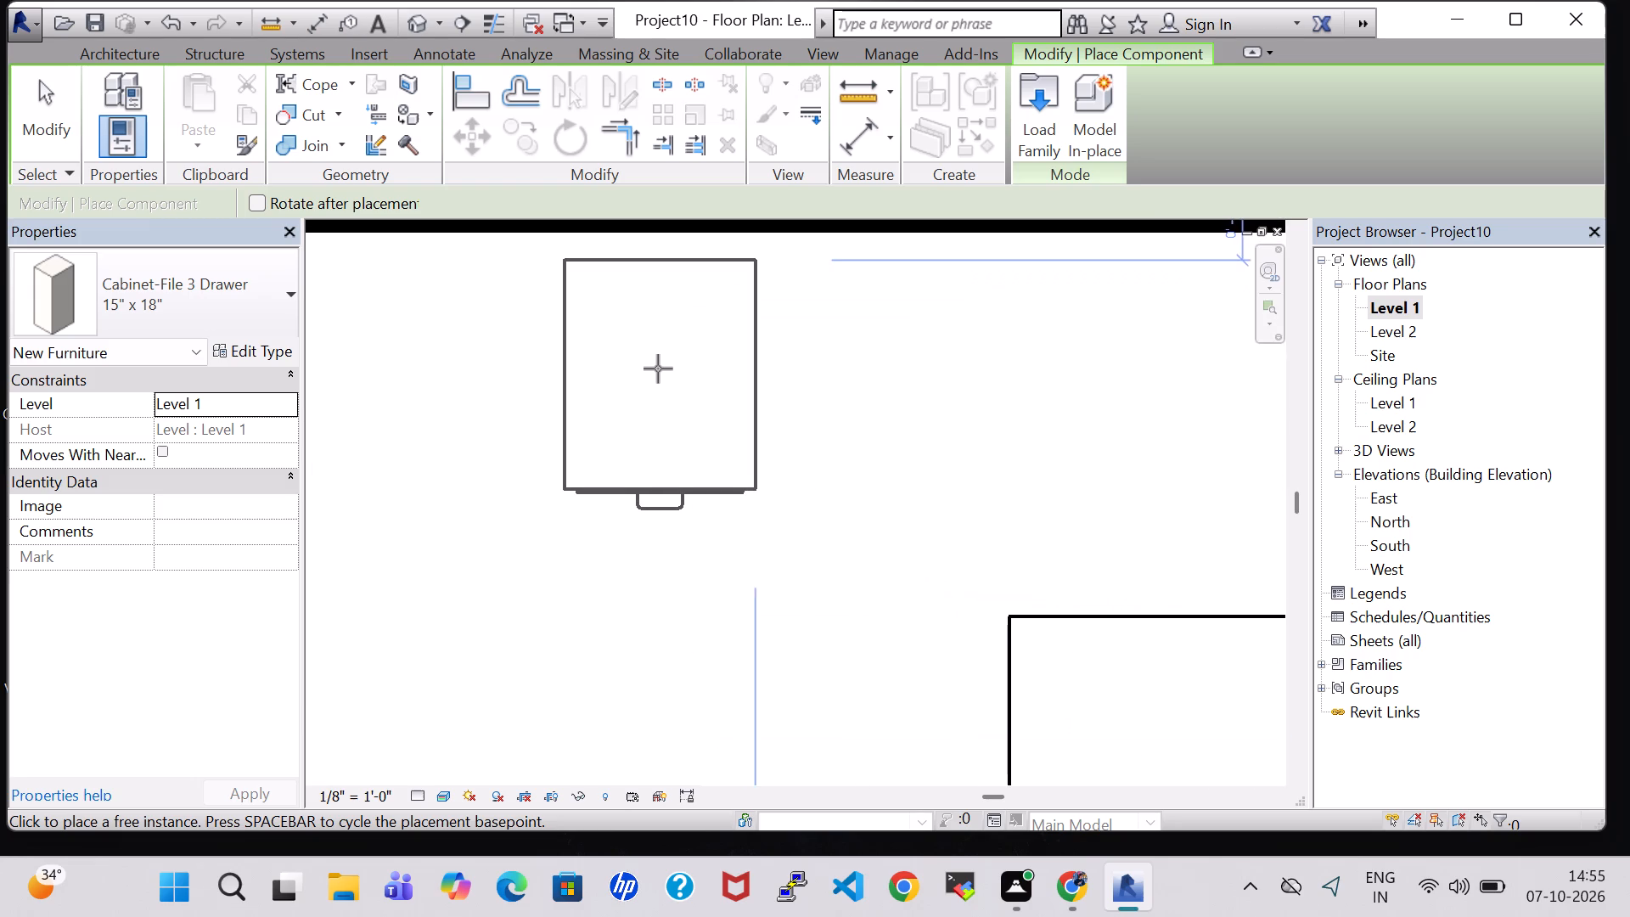
left_click(658, 364)
key("Escape")
key("Escape")
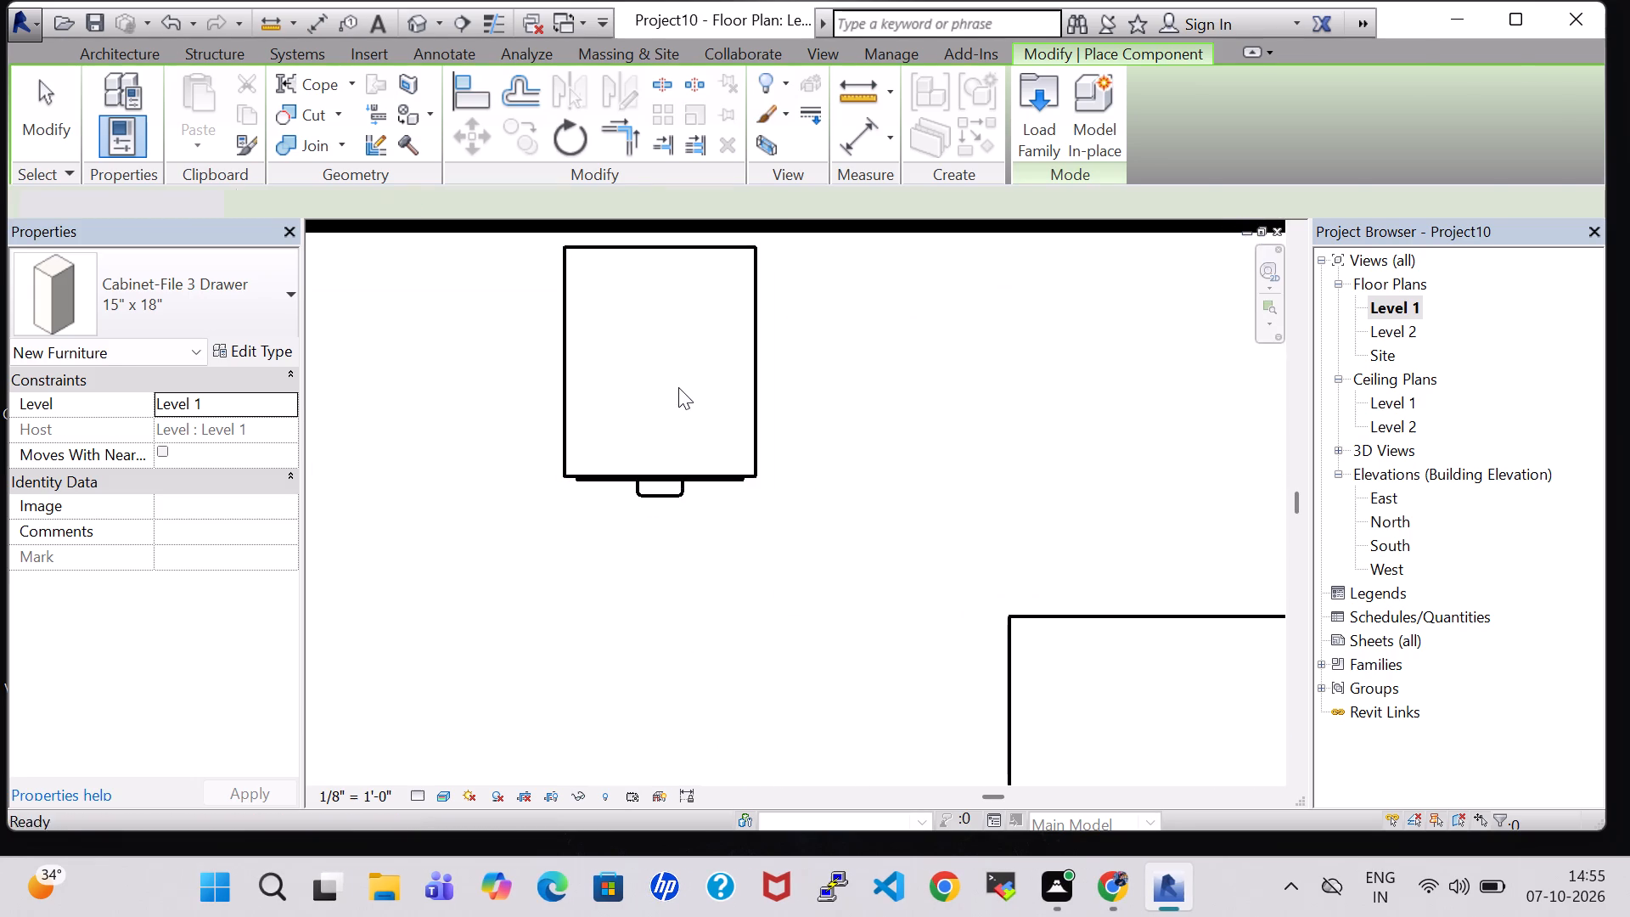
scroll(904, 436, "down", 10)
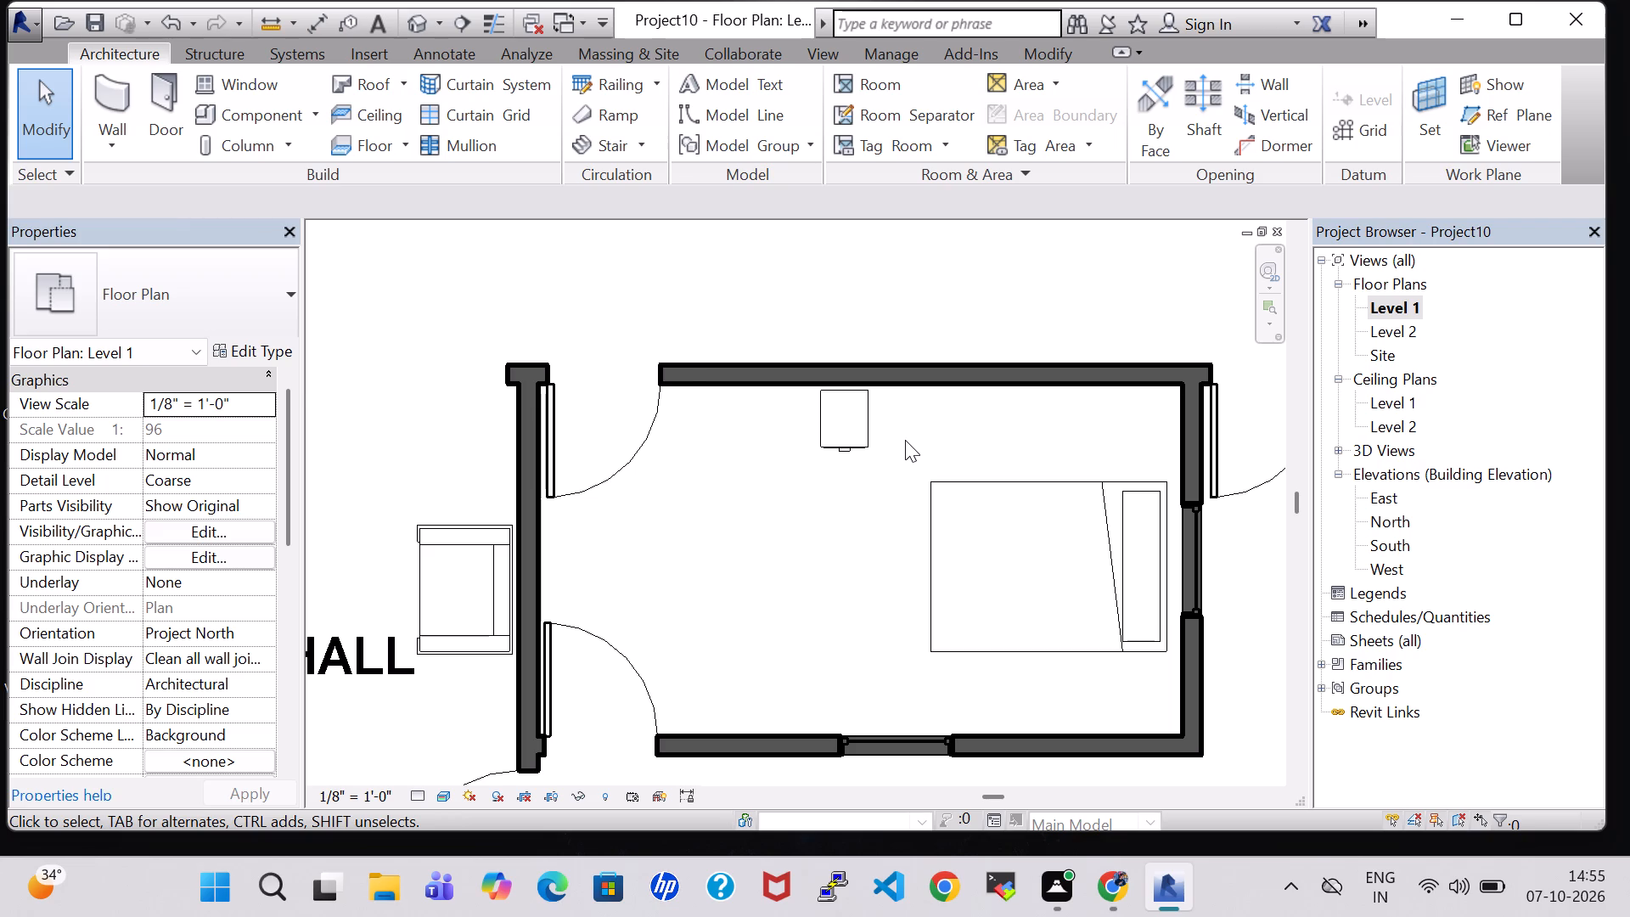
scroll(905, 440, "down", 2)
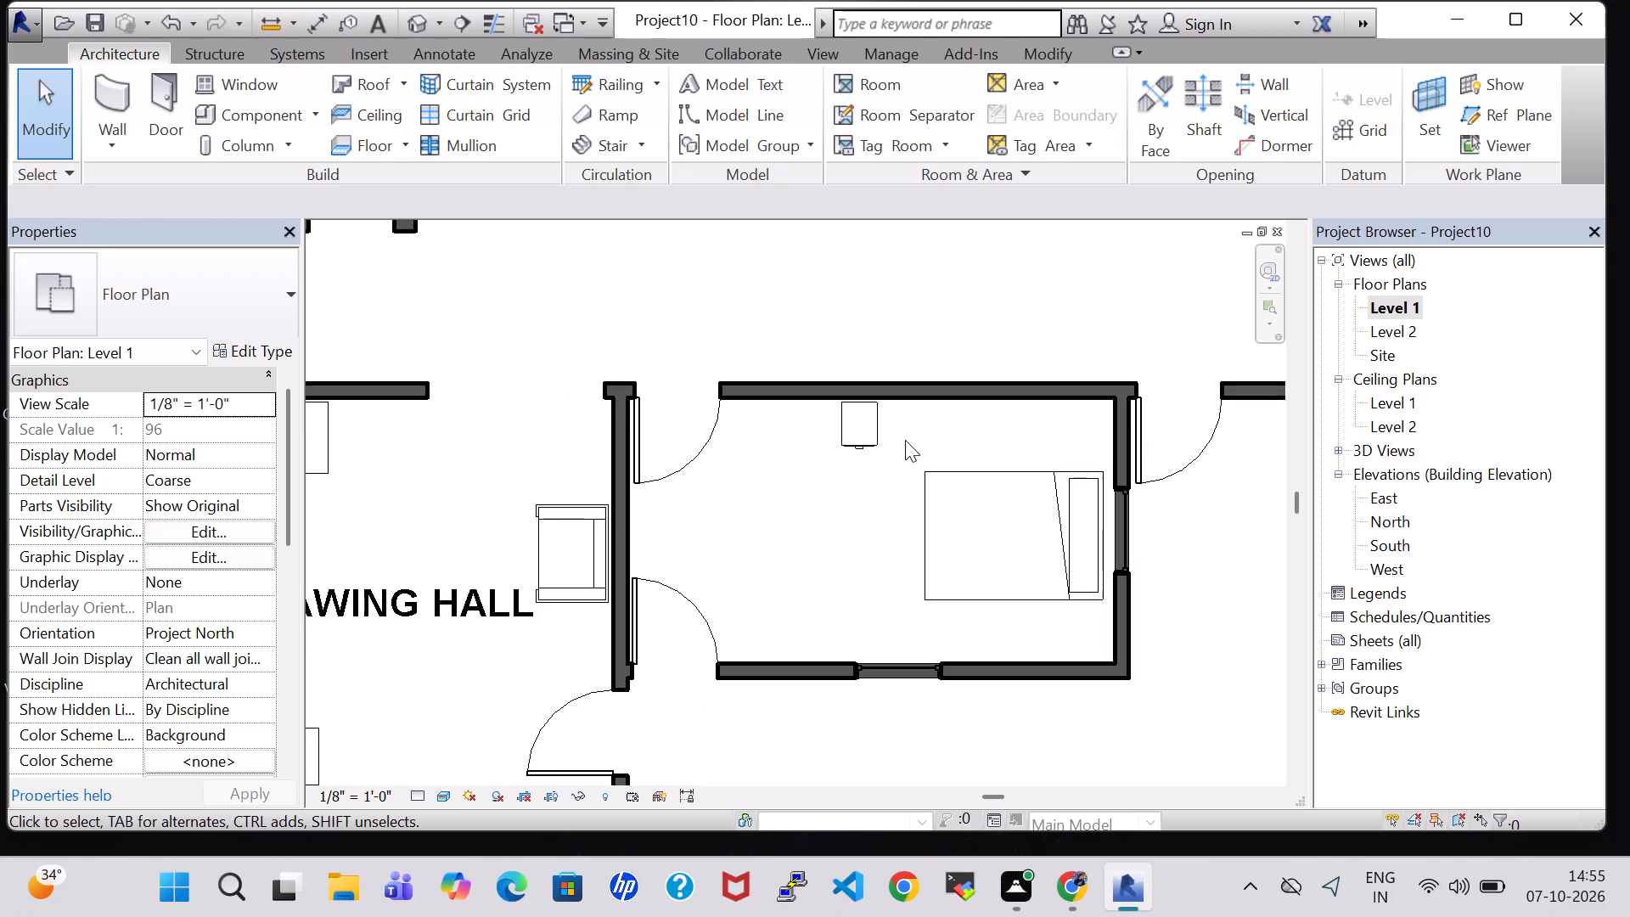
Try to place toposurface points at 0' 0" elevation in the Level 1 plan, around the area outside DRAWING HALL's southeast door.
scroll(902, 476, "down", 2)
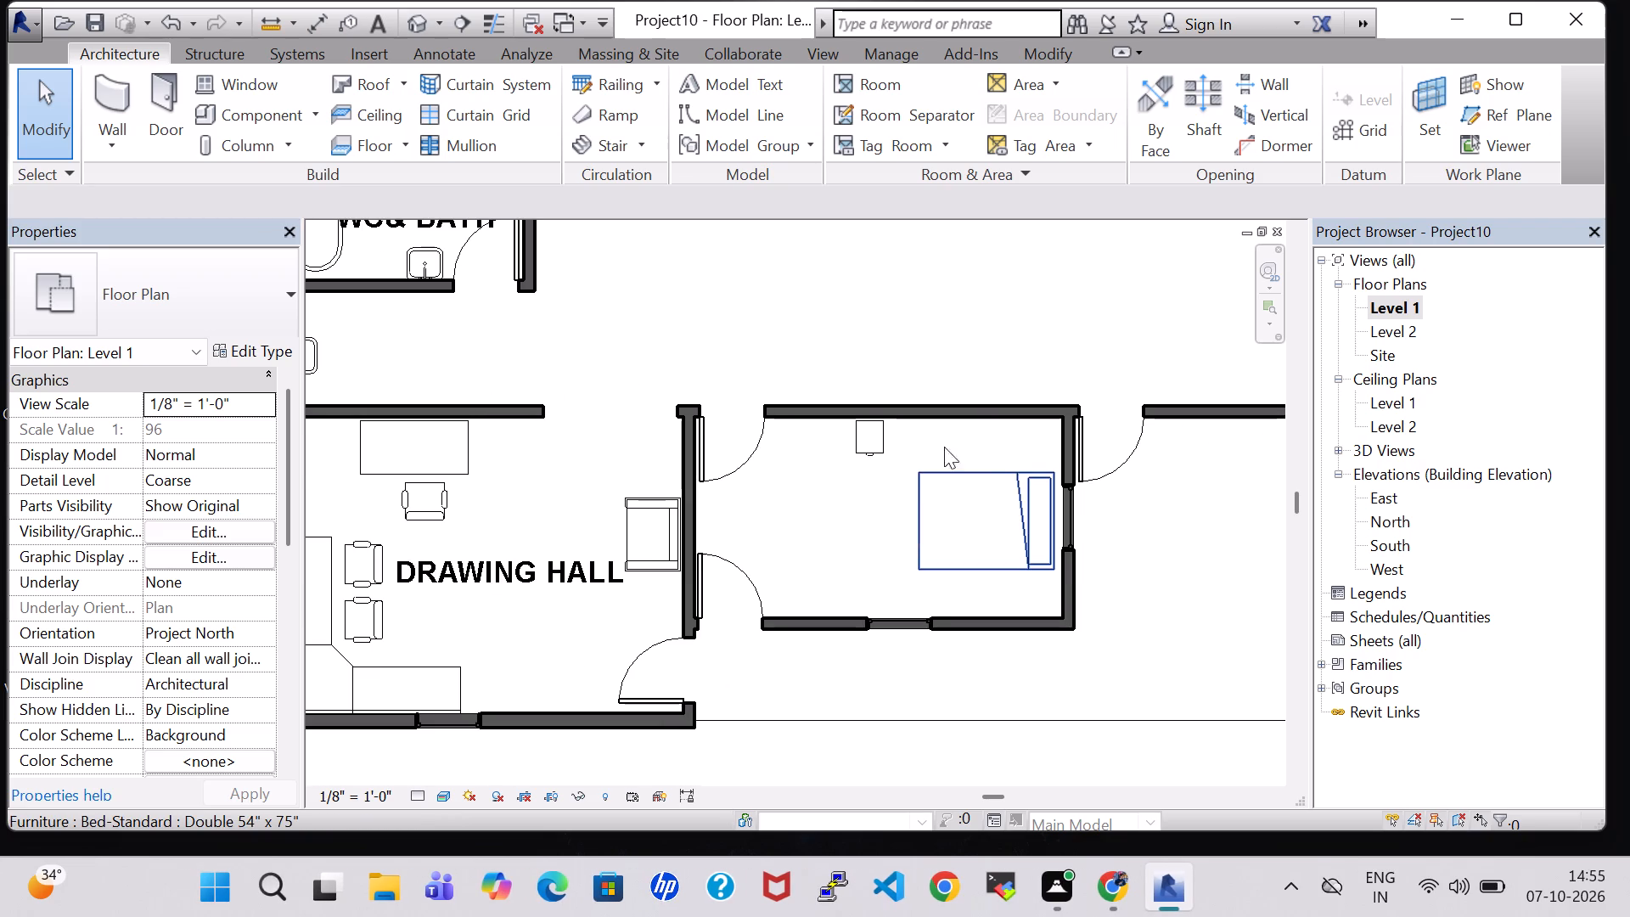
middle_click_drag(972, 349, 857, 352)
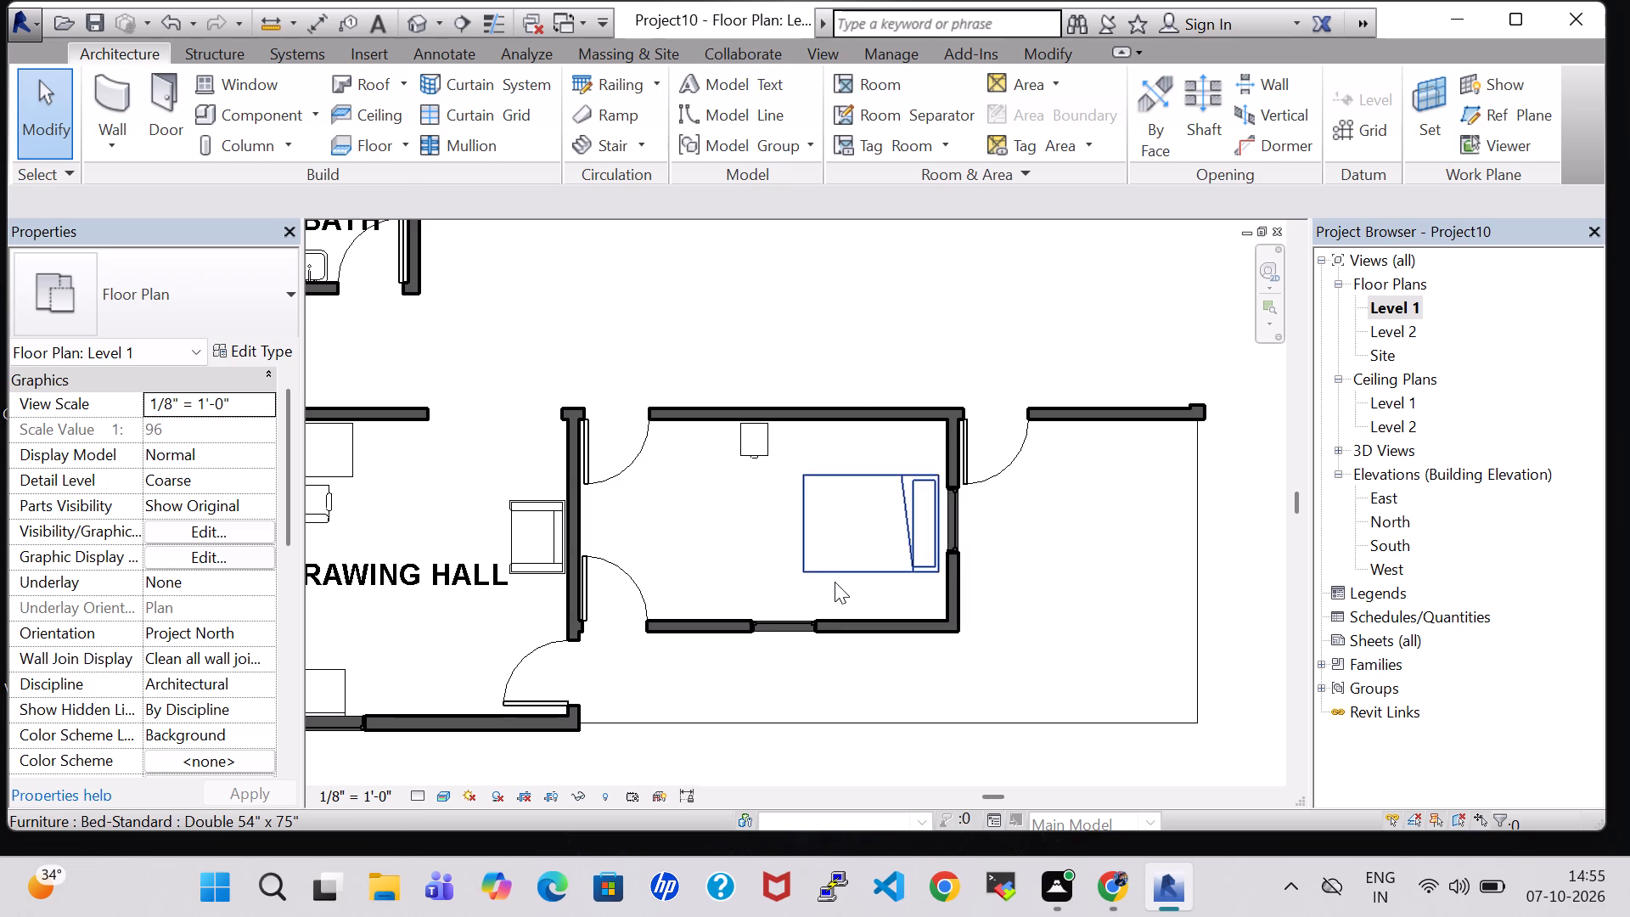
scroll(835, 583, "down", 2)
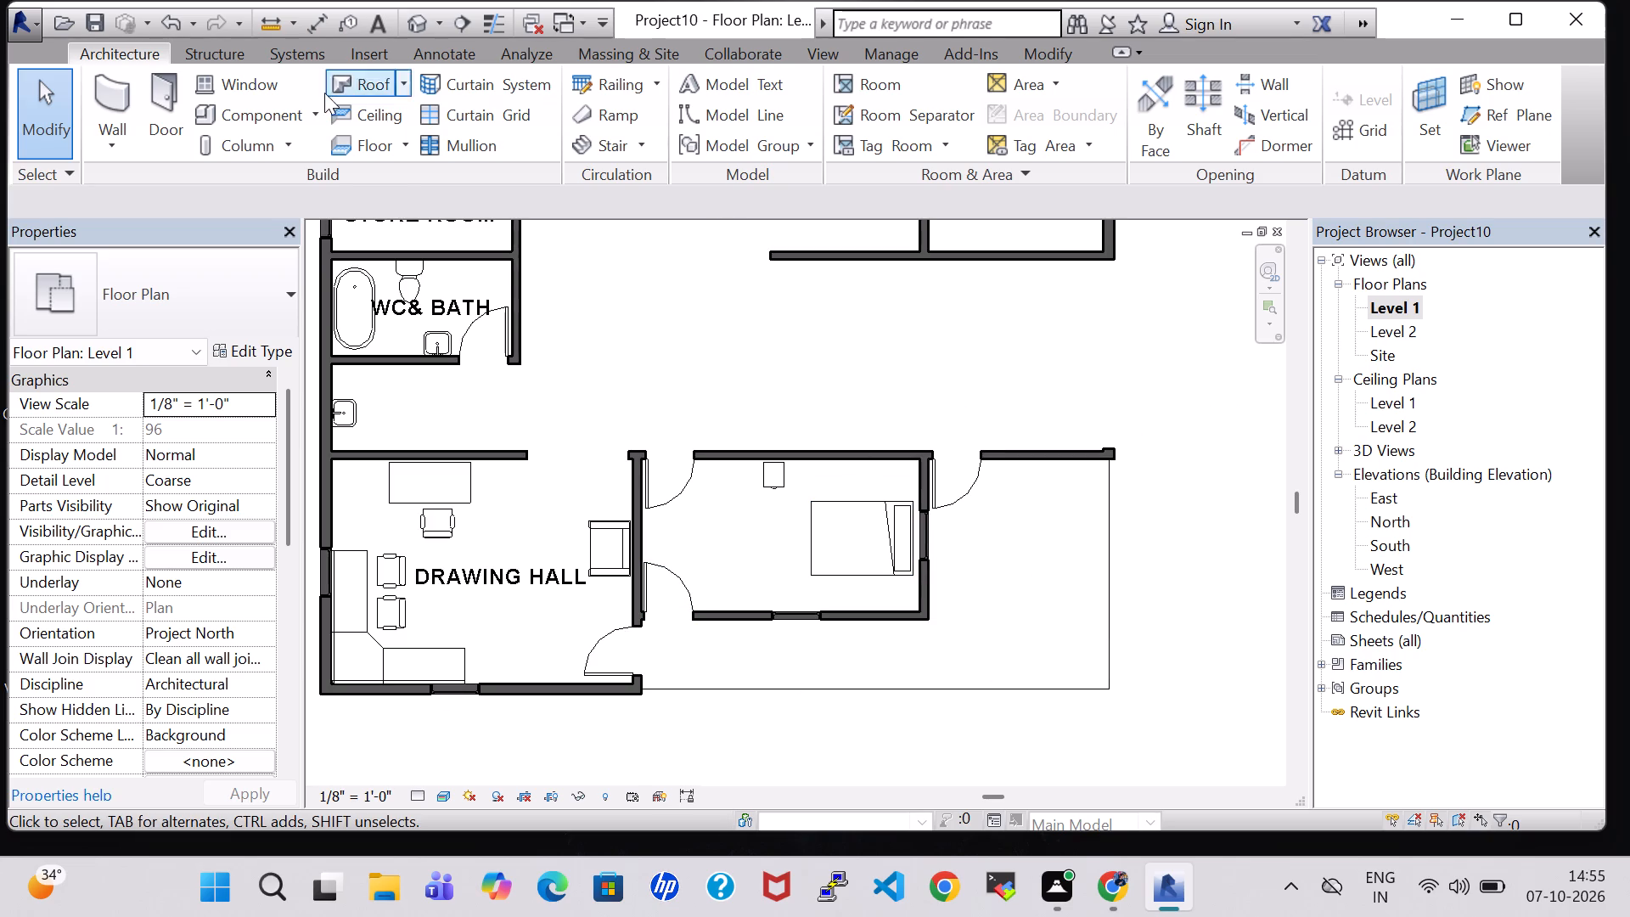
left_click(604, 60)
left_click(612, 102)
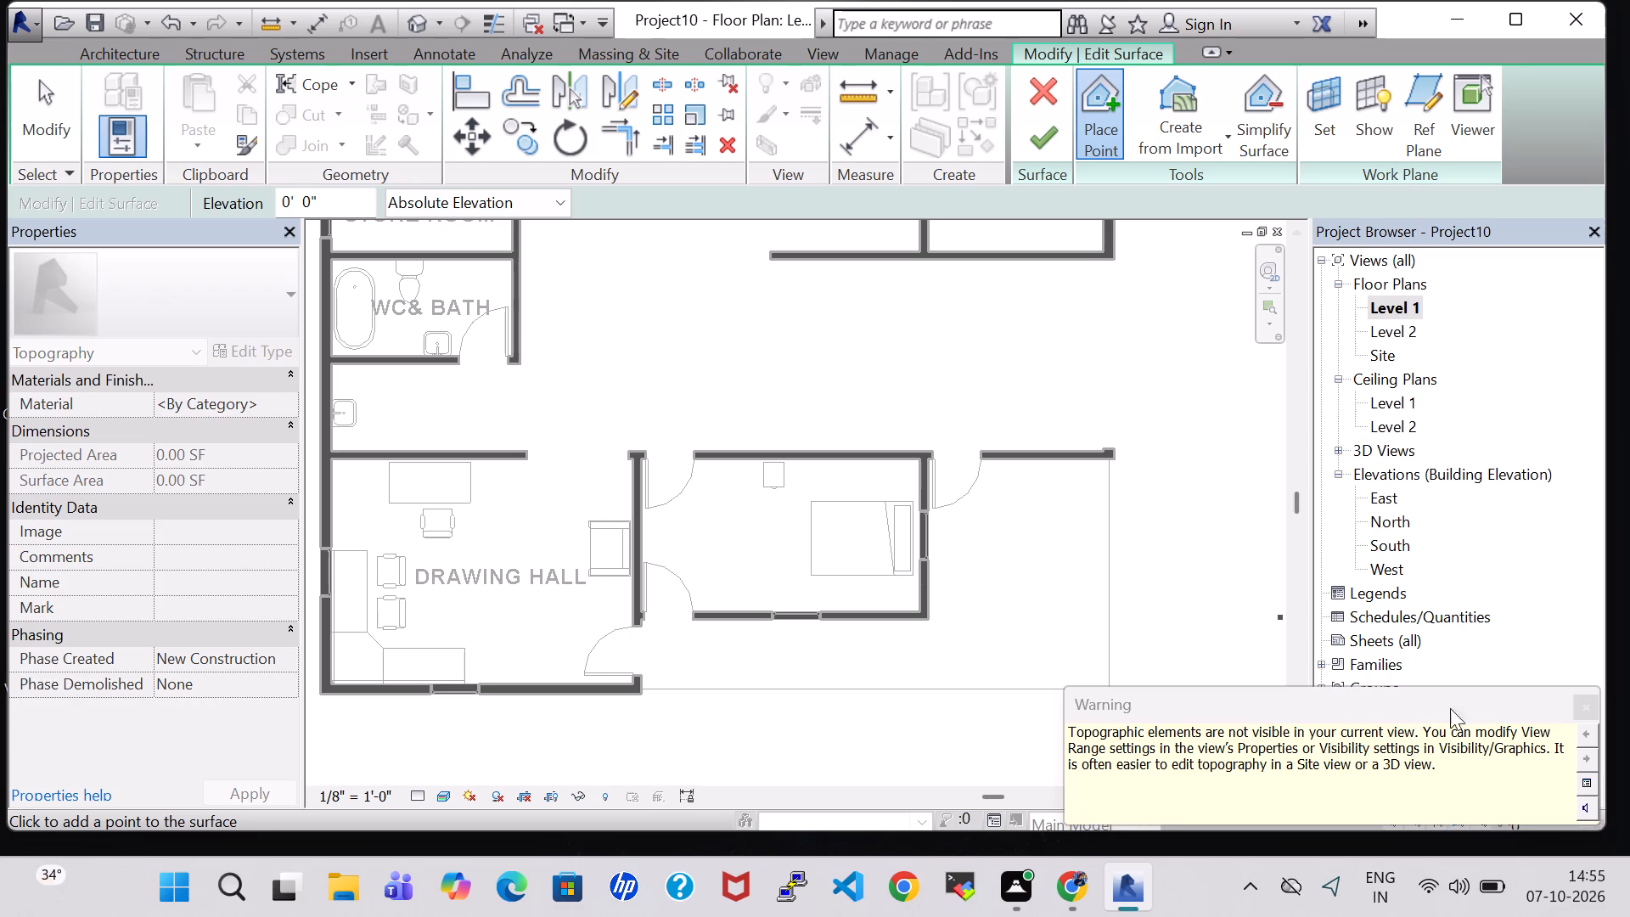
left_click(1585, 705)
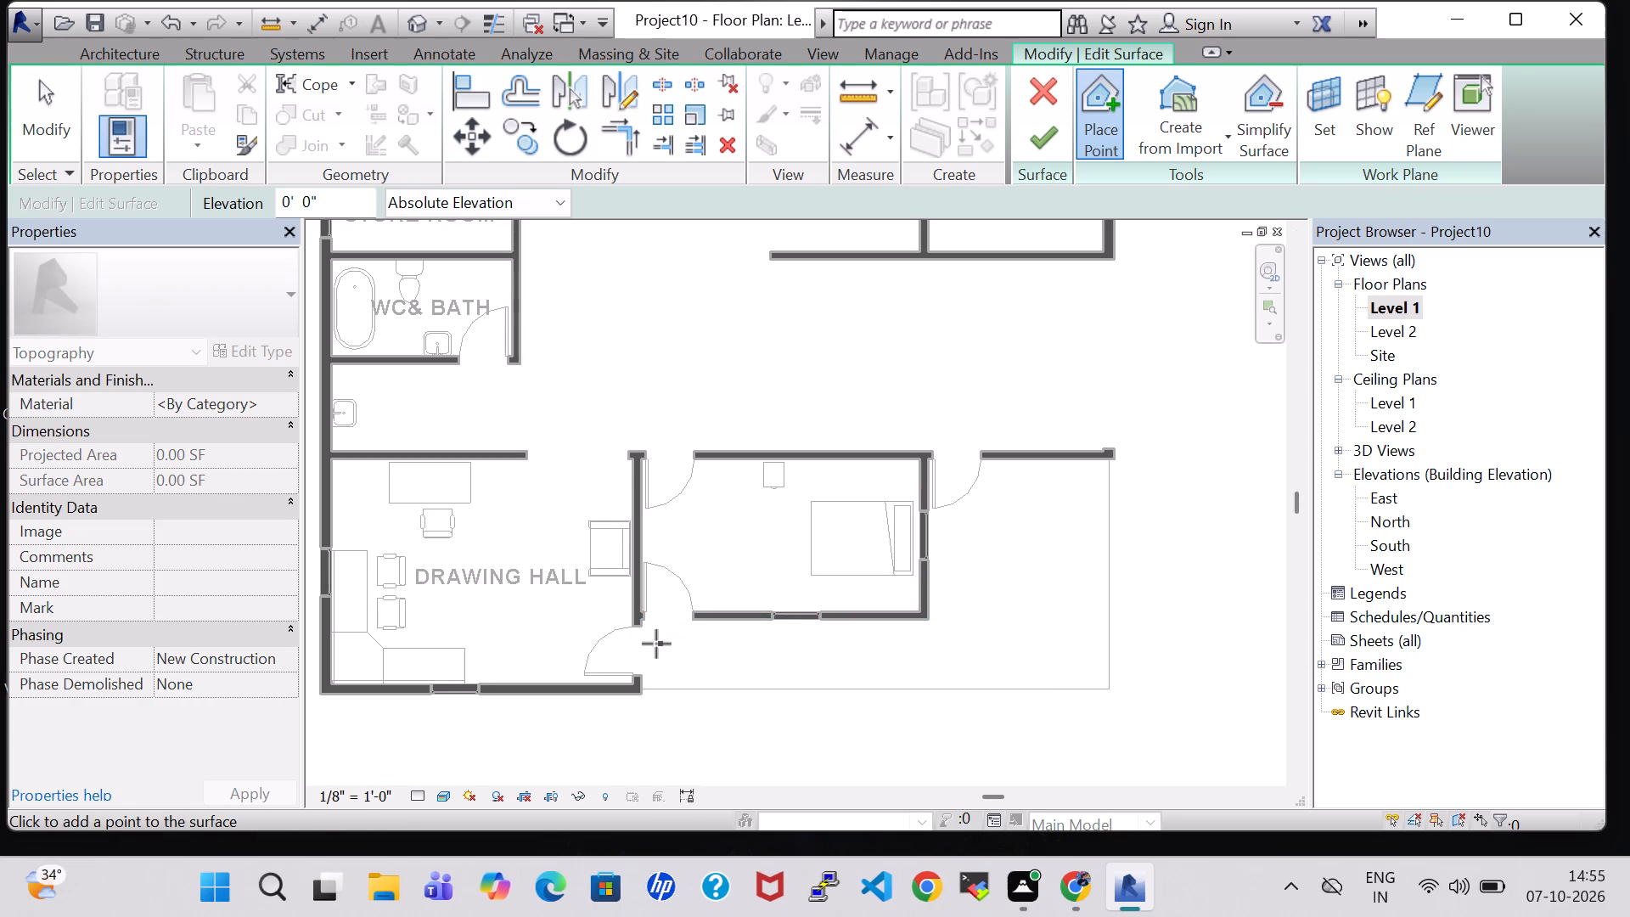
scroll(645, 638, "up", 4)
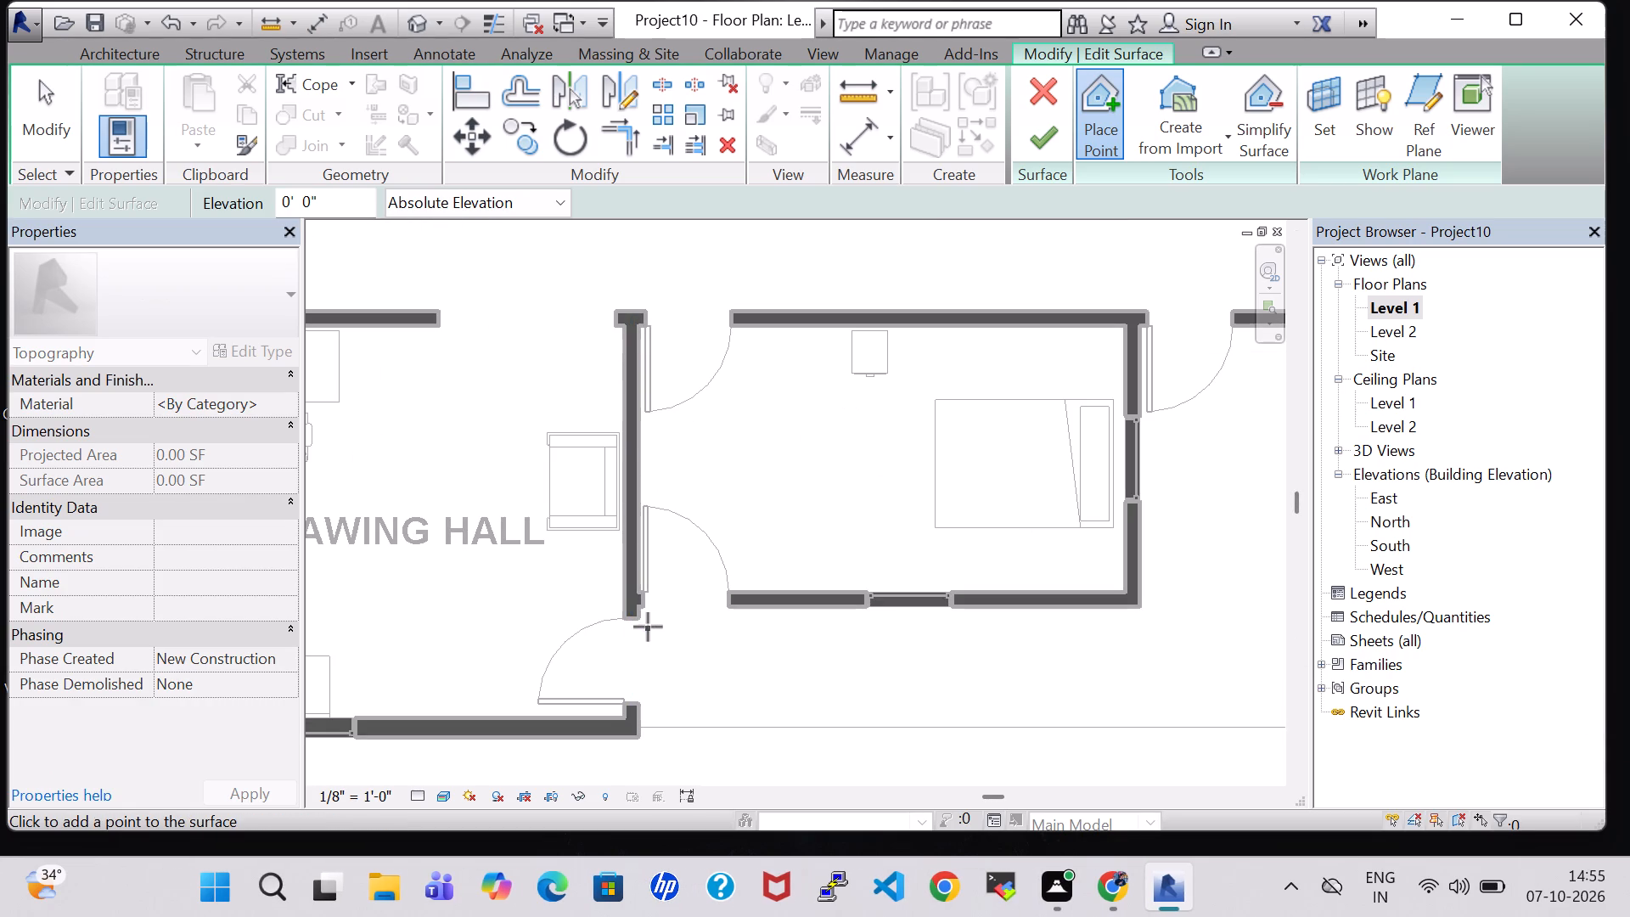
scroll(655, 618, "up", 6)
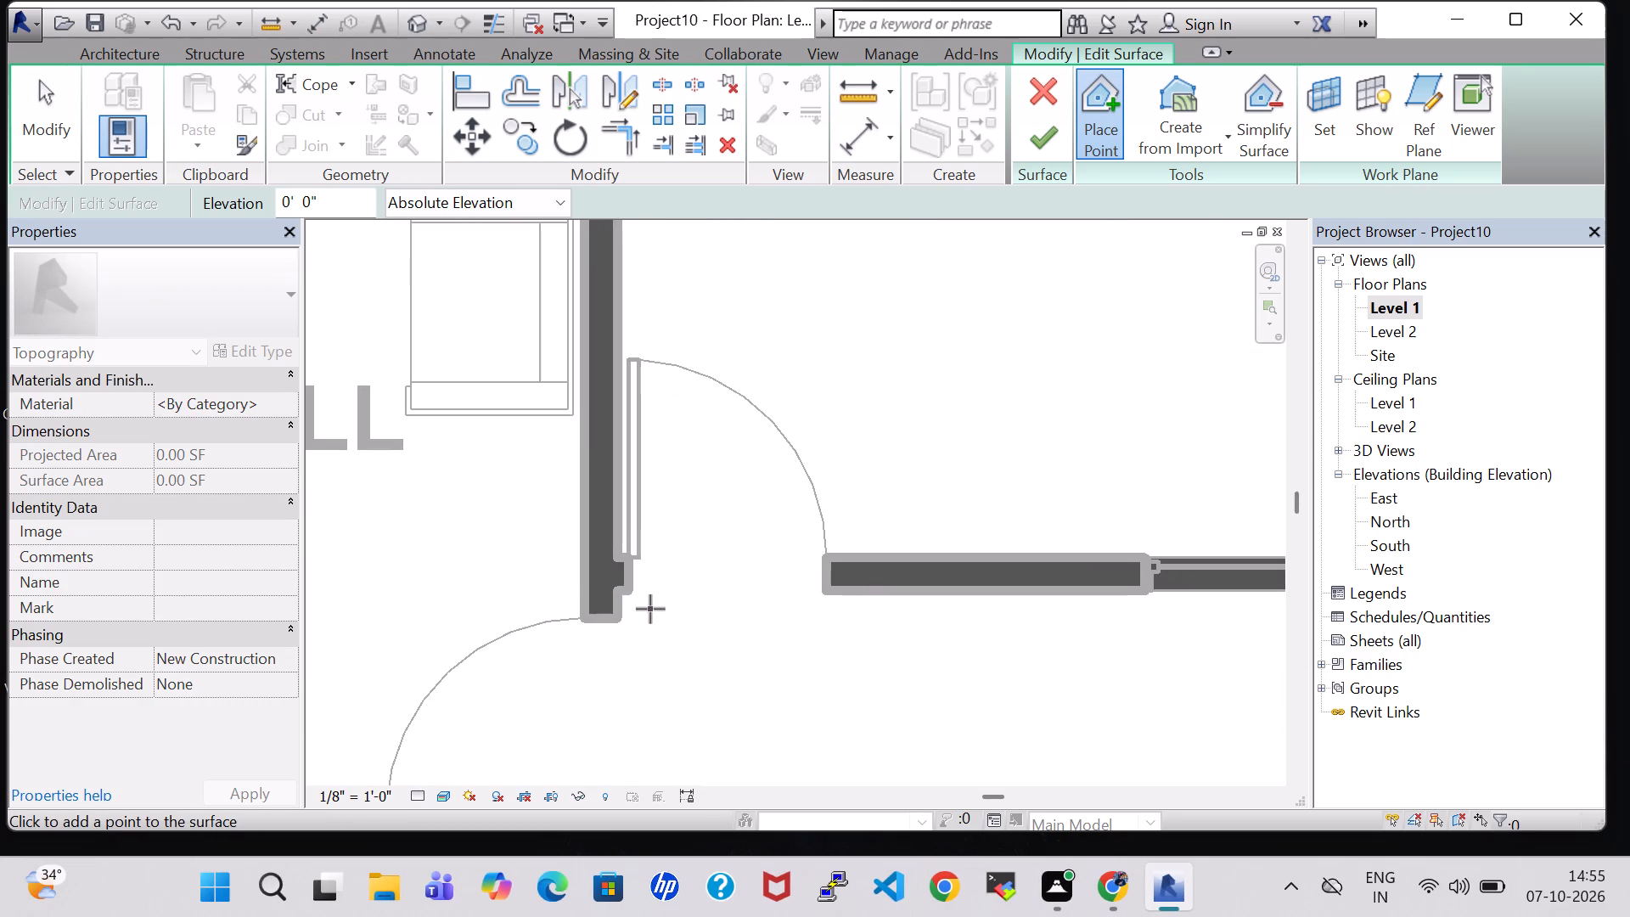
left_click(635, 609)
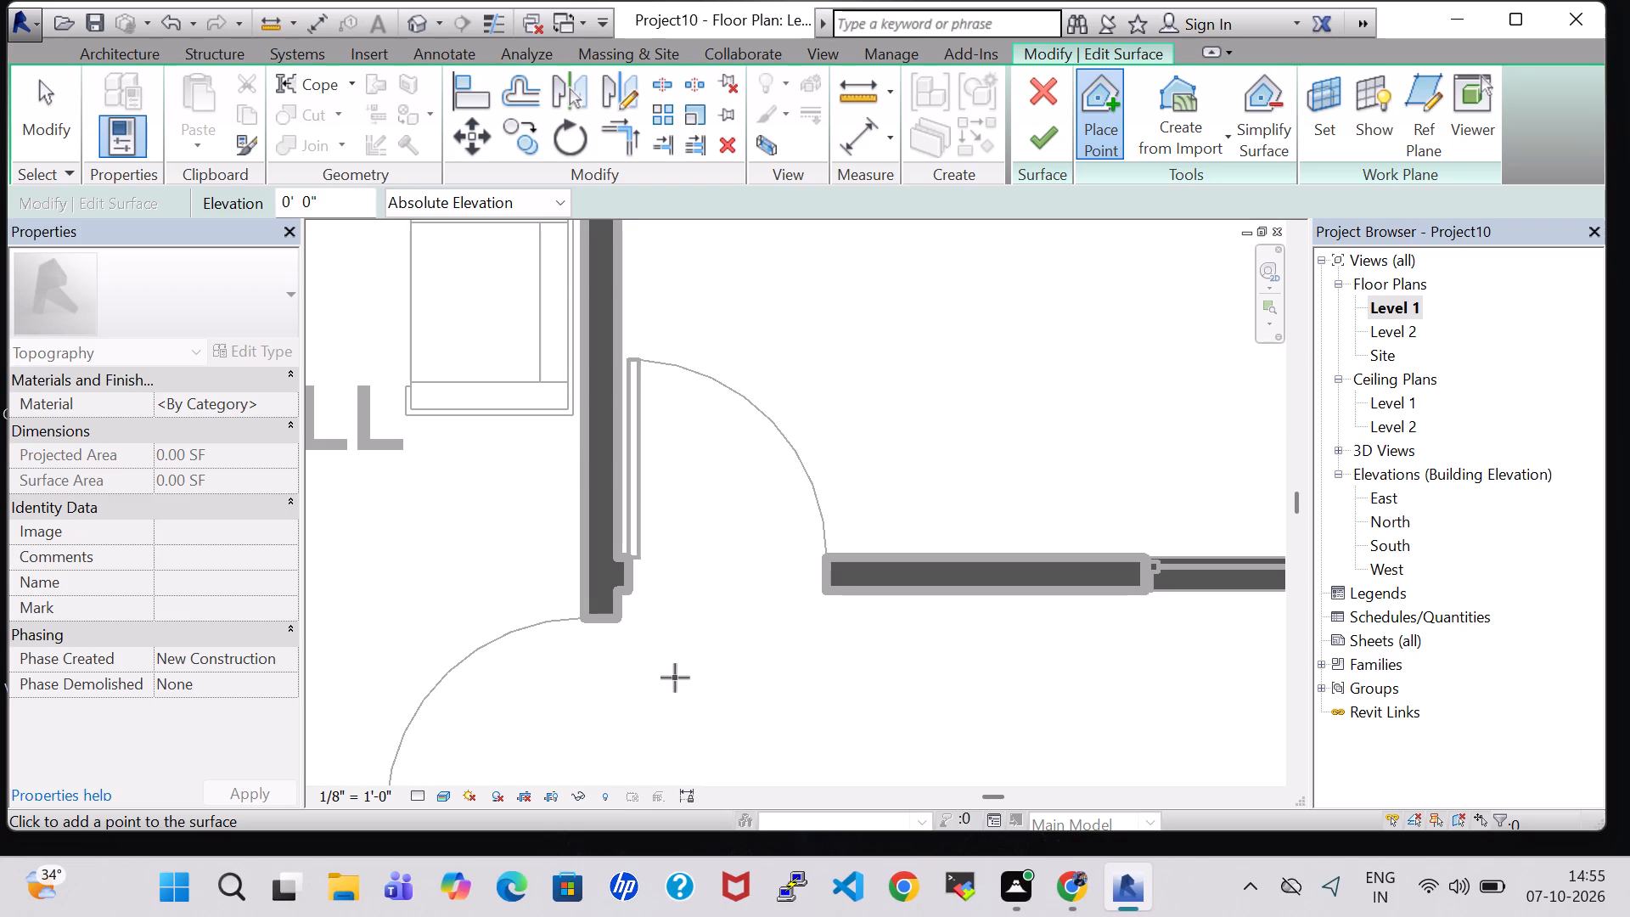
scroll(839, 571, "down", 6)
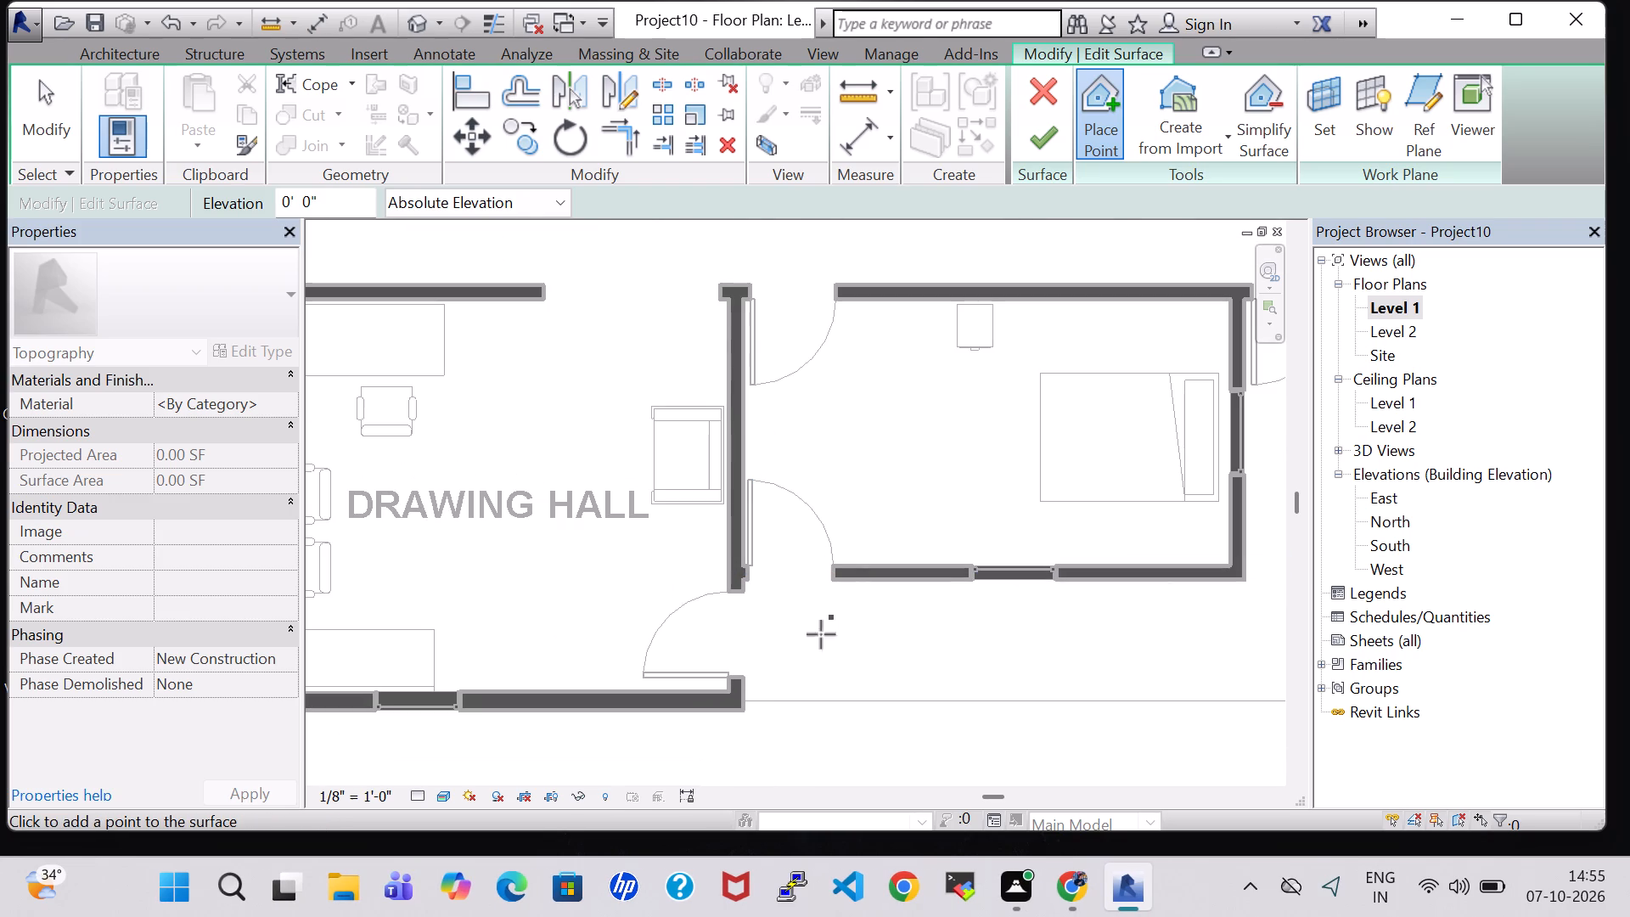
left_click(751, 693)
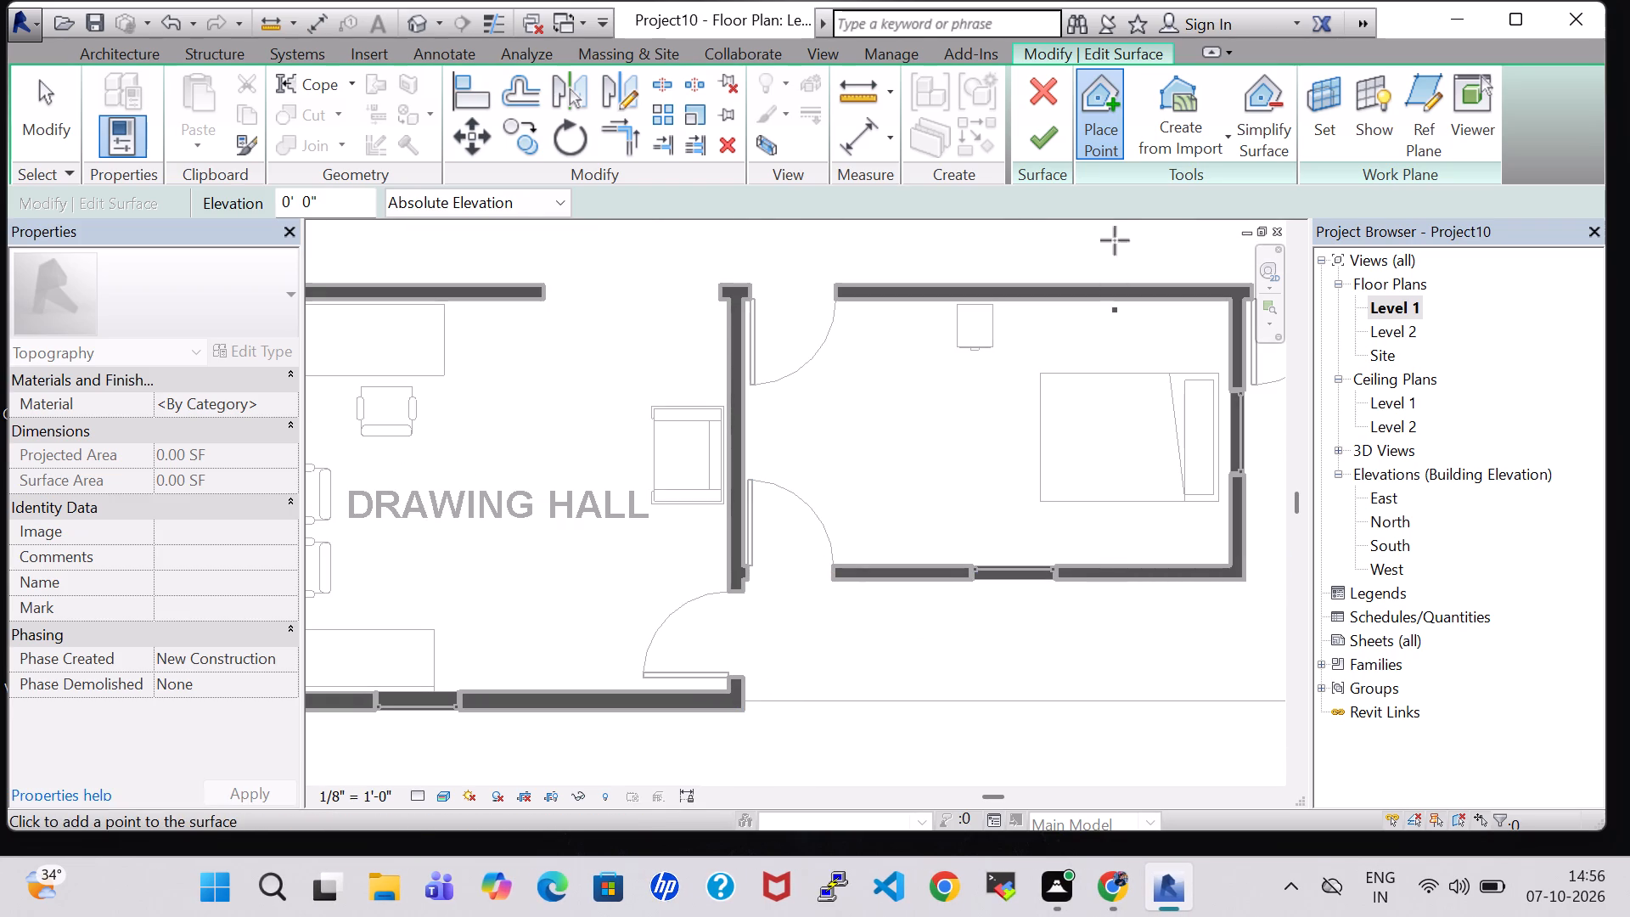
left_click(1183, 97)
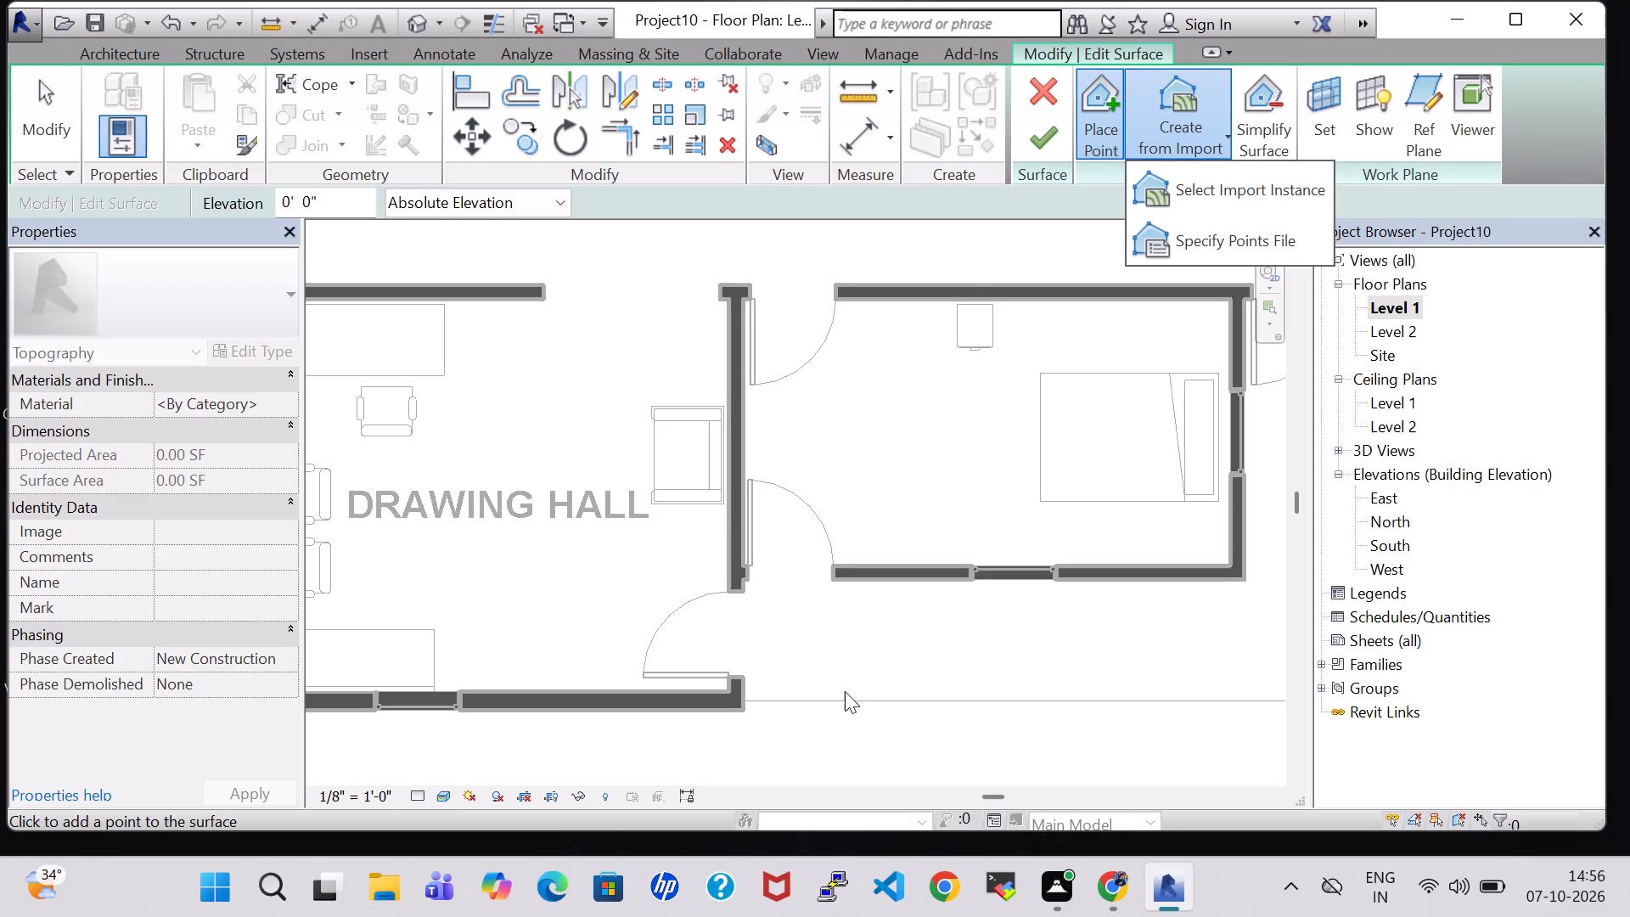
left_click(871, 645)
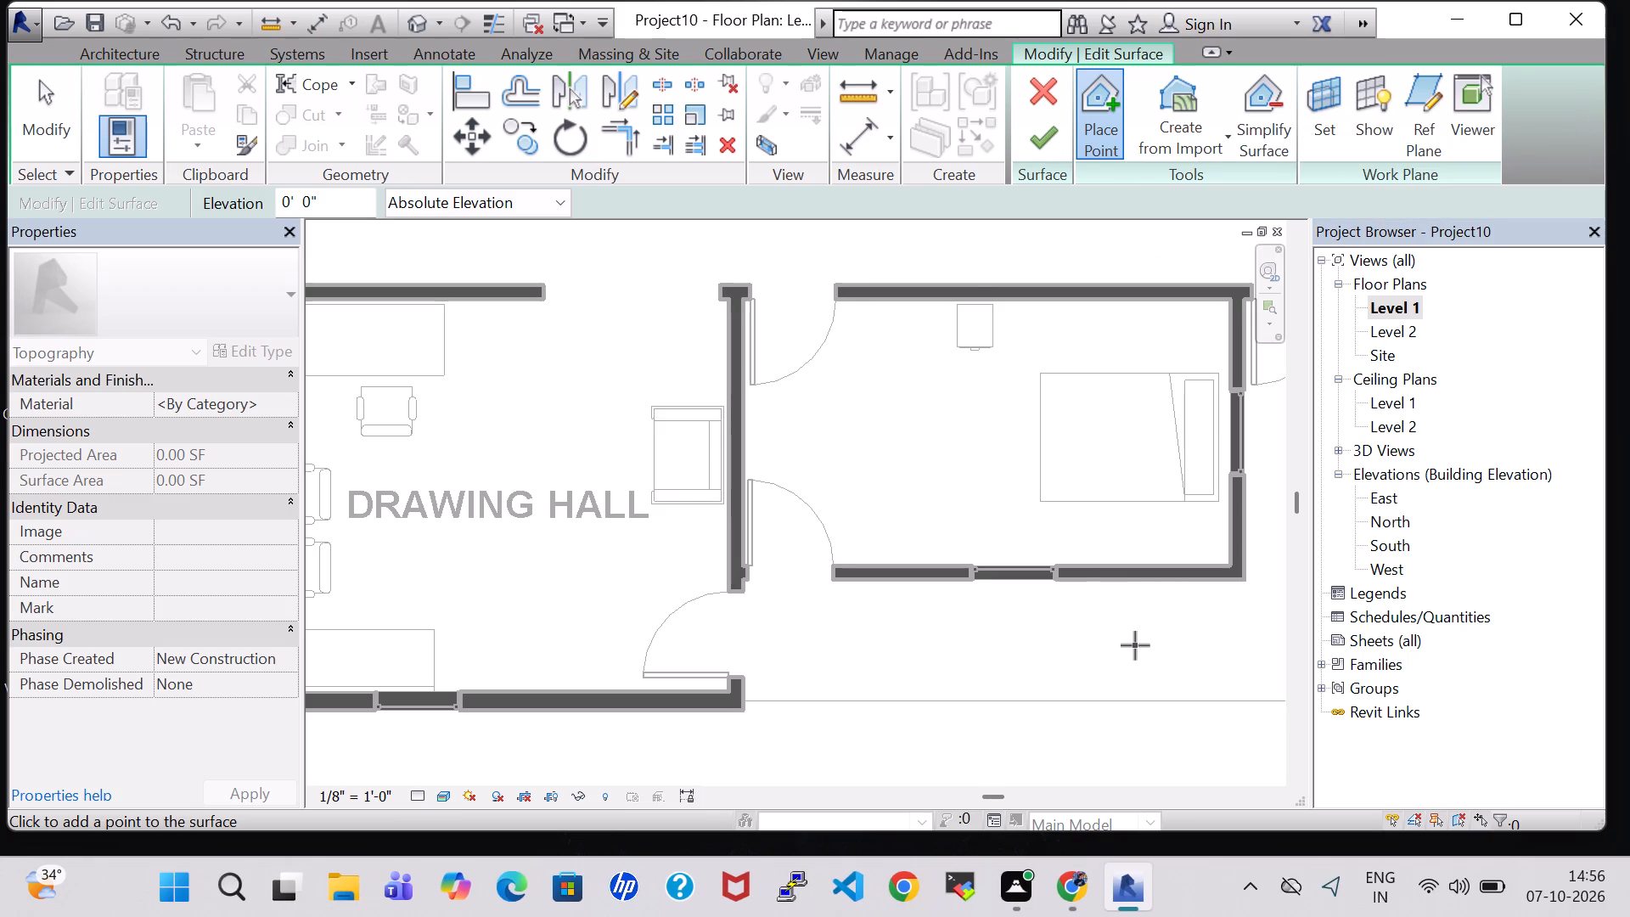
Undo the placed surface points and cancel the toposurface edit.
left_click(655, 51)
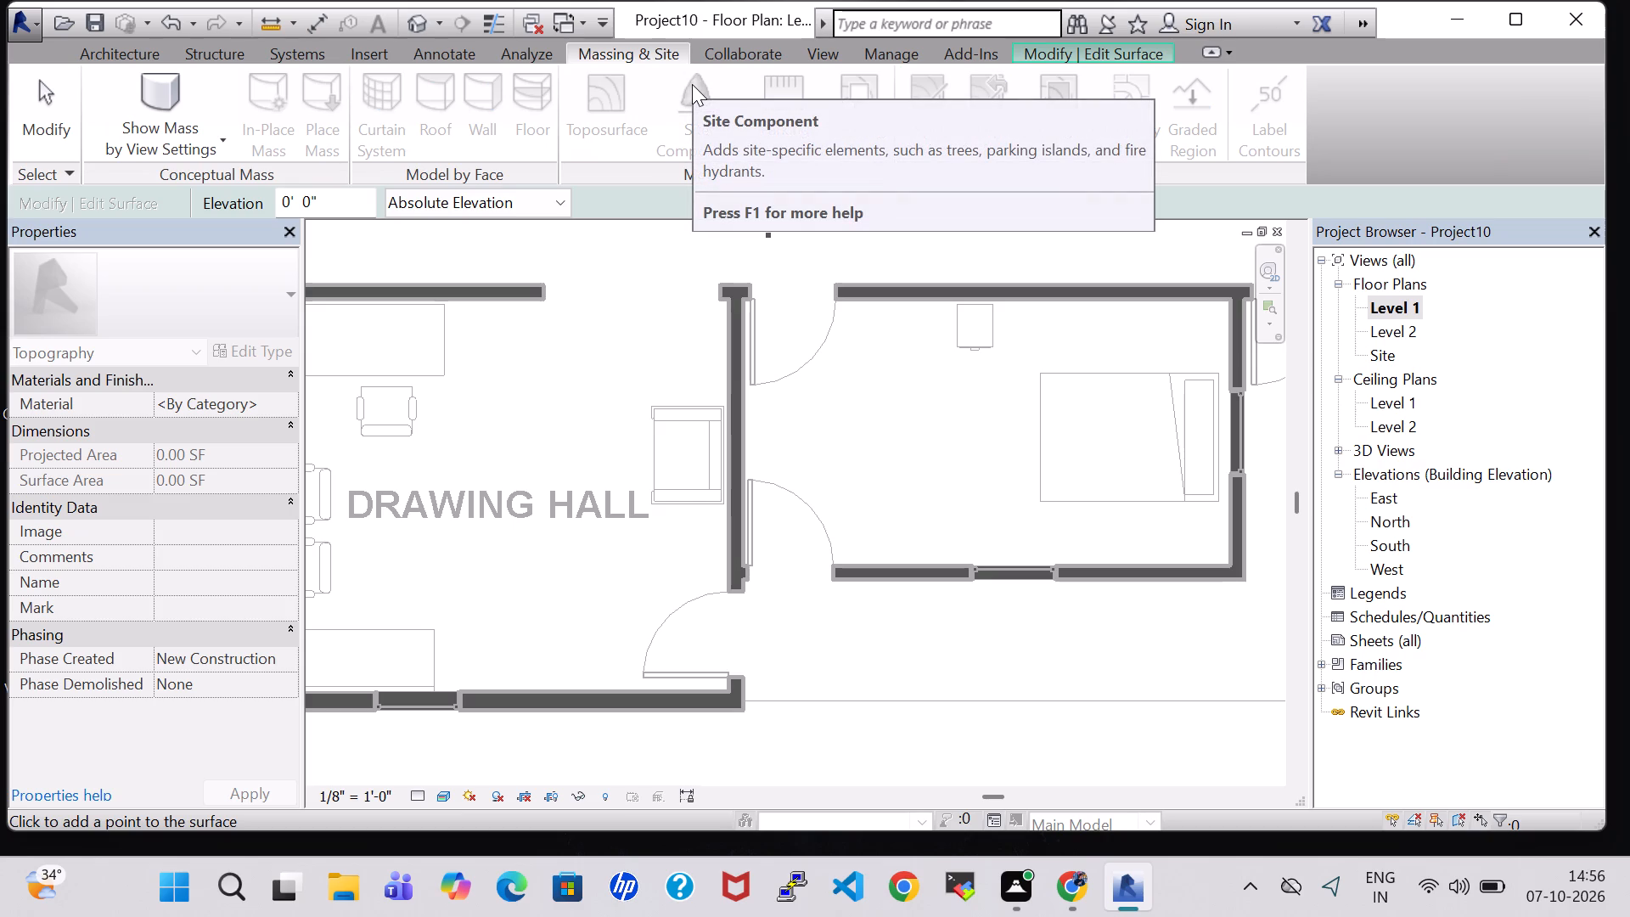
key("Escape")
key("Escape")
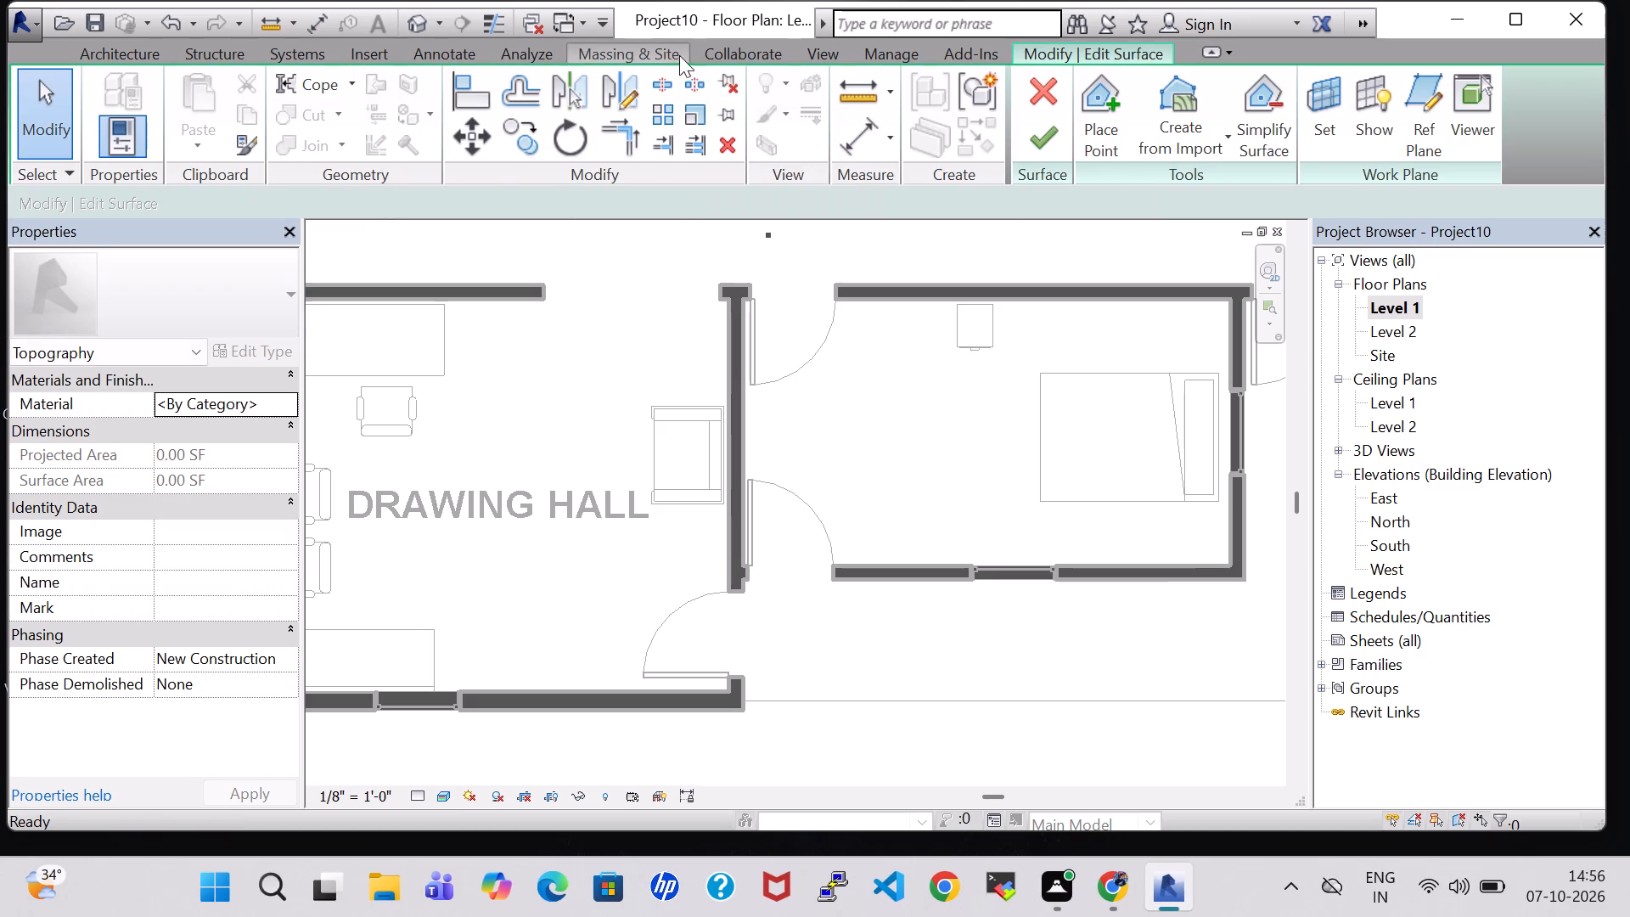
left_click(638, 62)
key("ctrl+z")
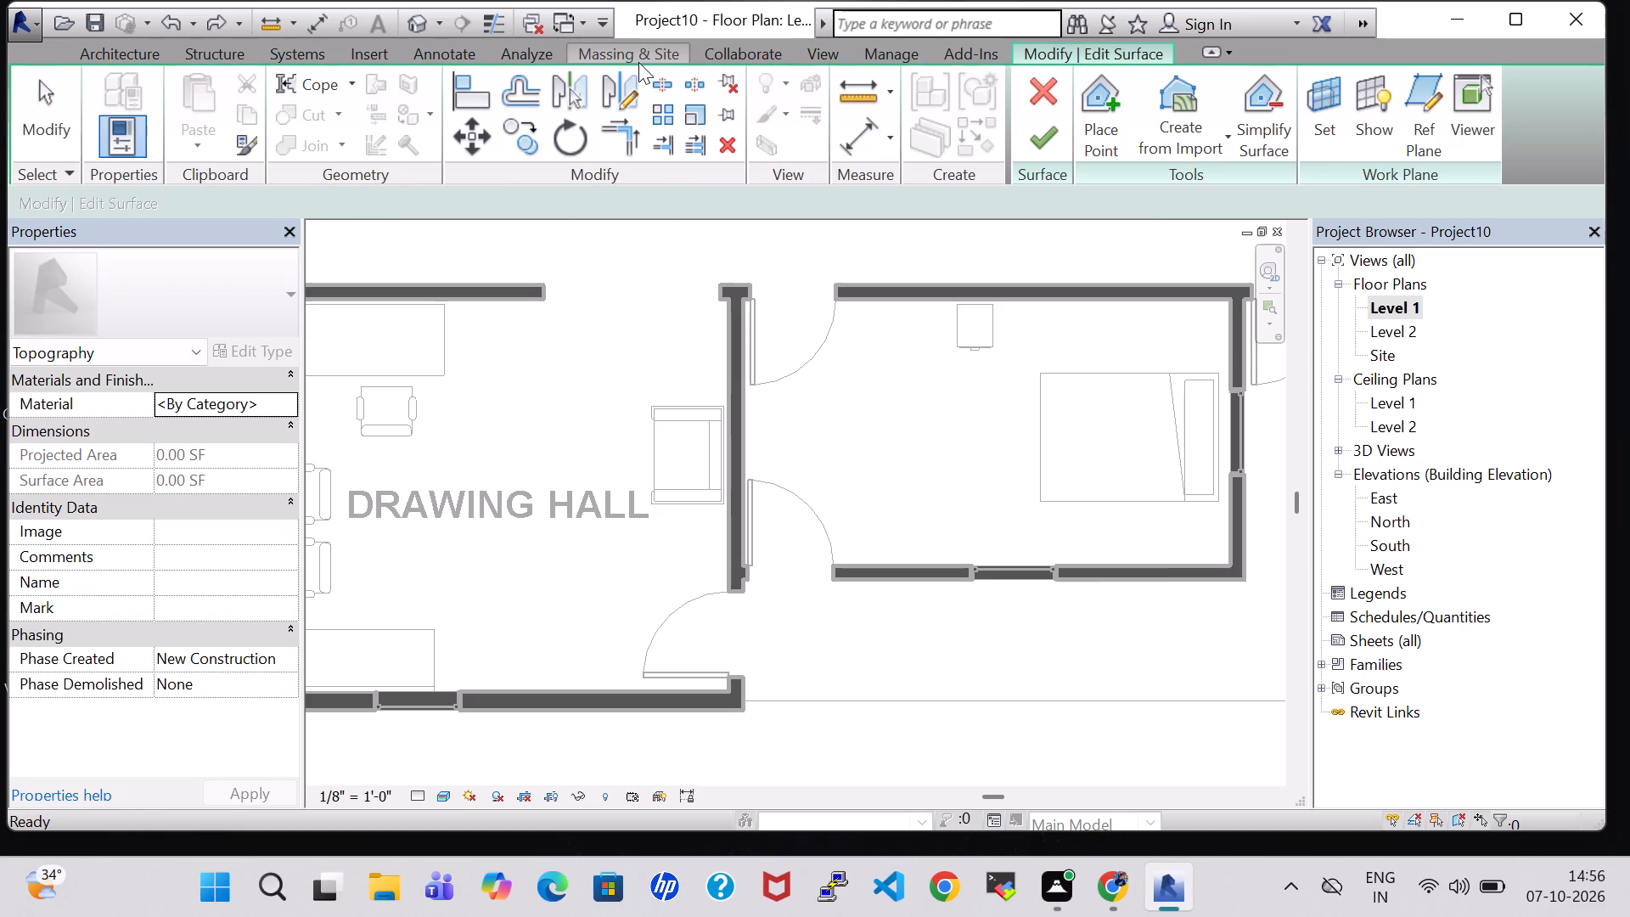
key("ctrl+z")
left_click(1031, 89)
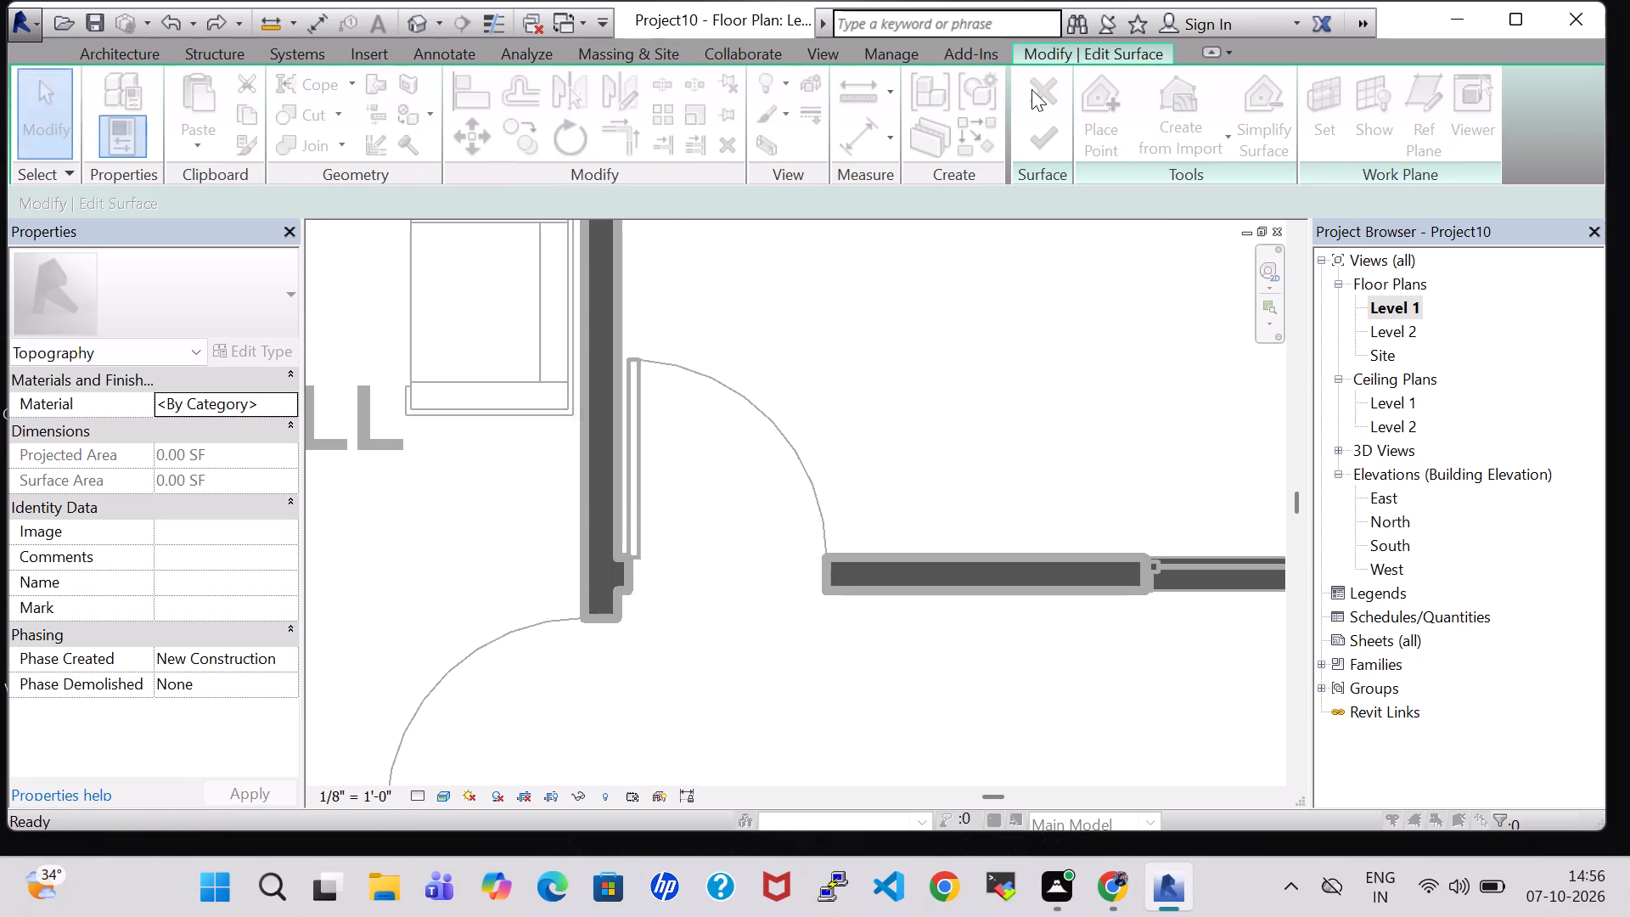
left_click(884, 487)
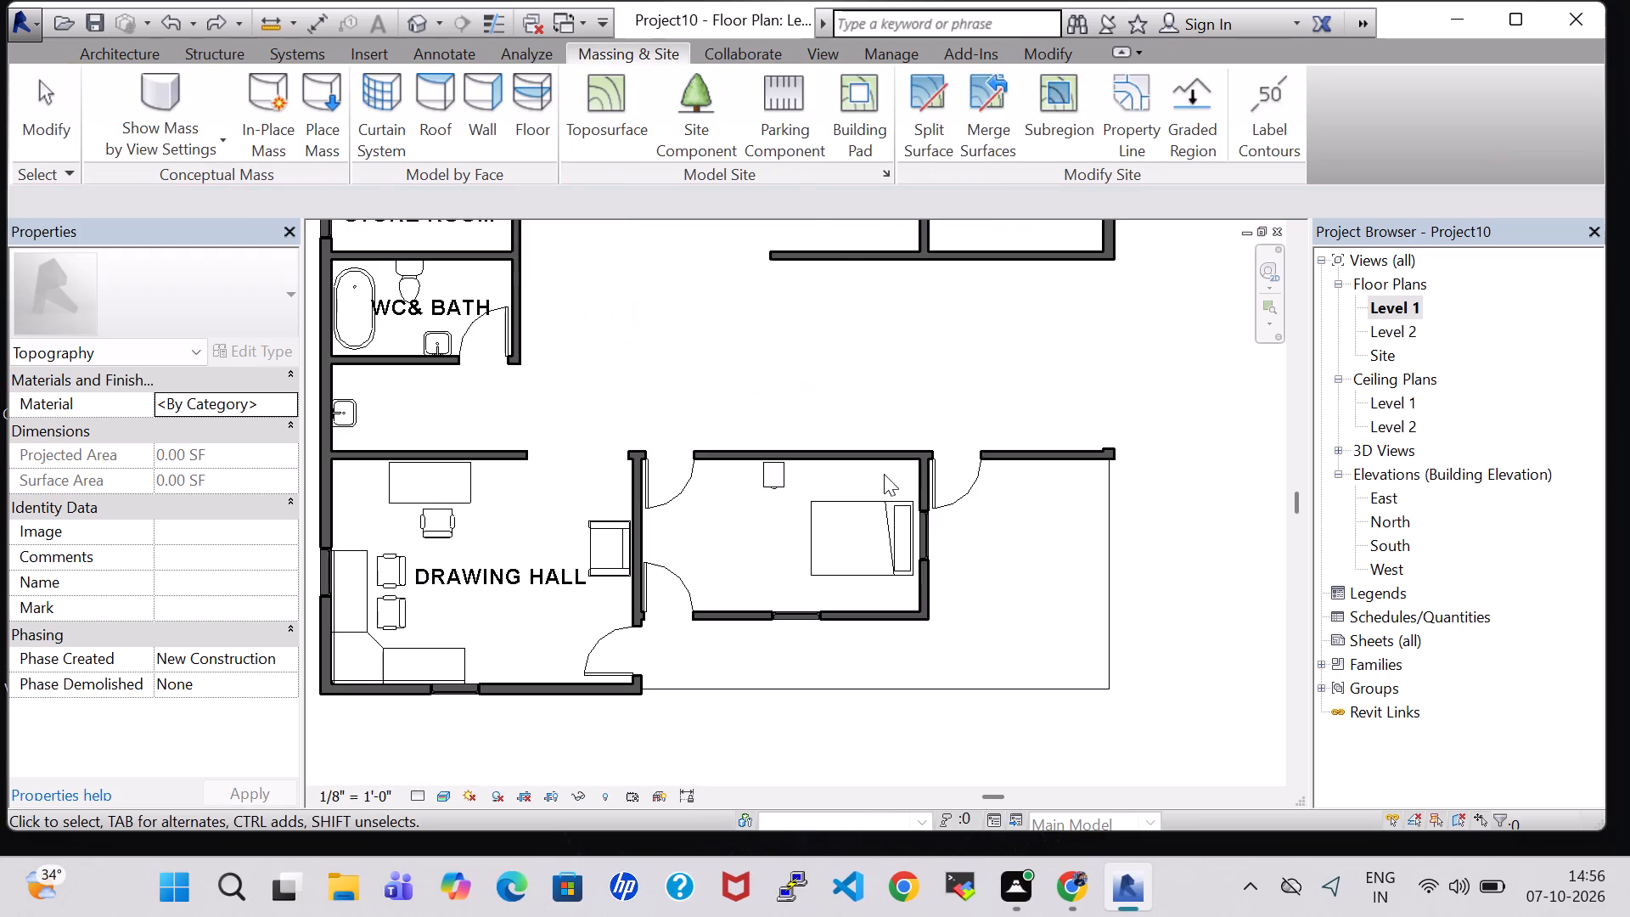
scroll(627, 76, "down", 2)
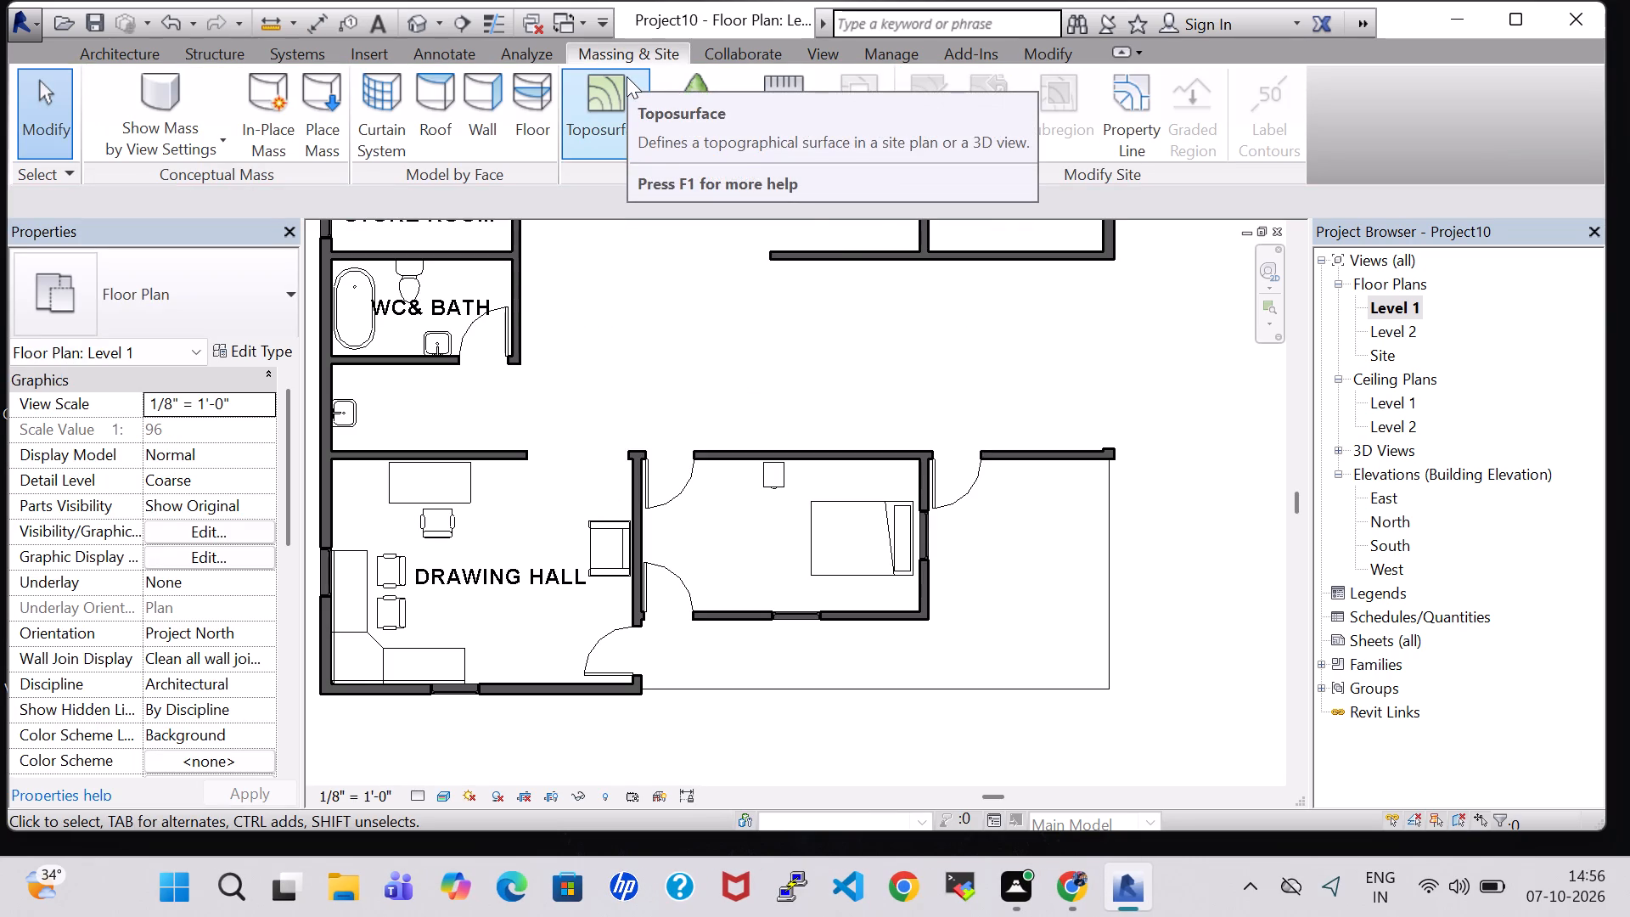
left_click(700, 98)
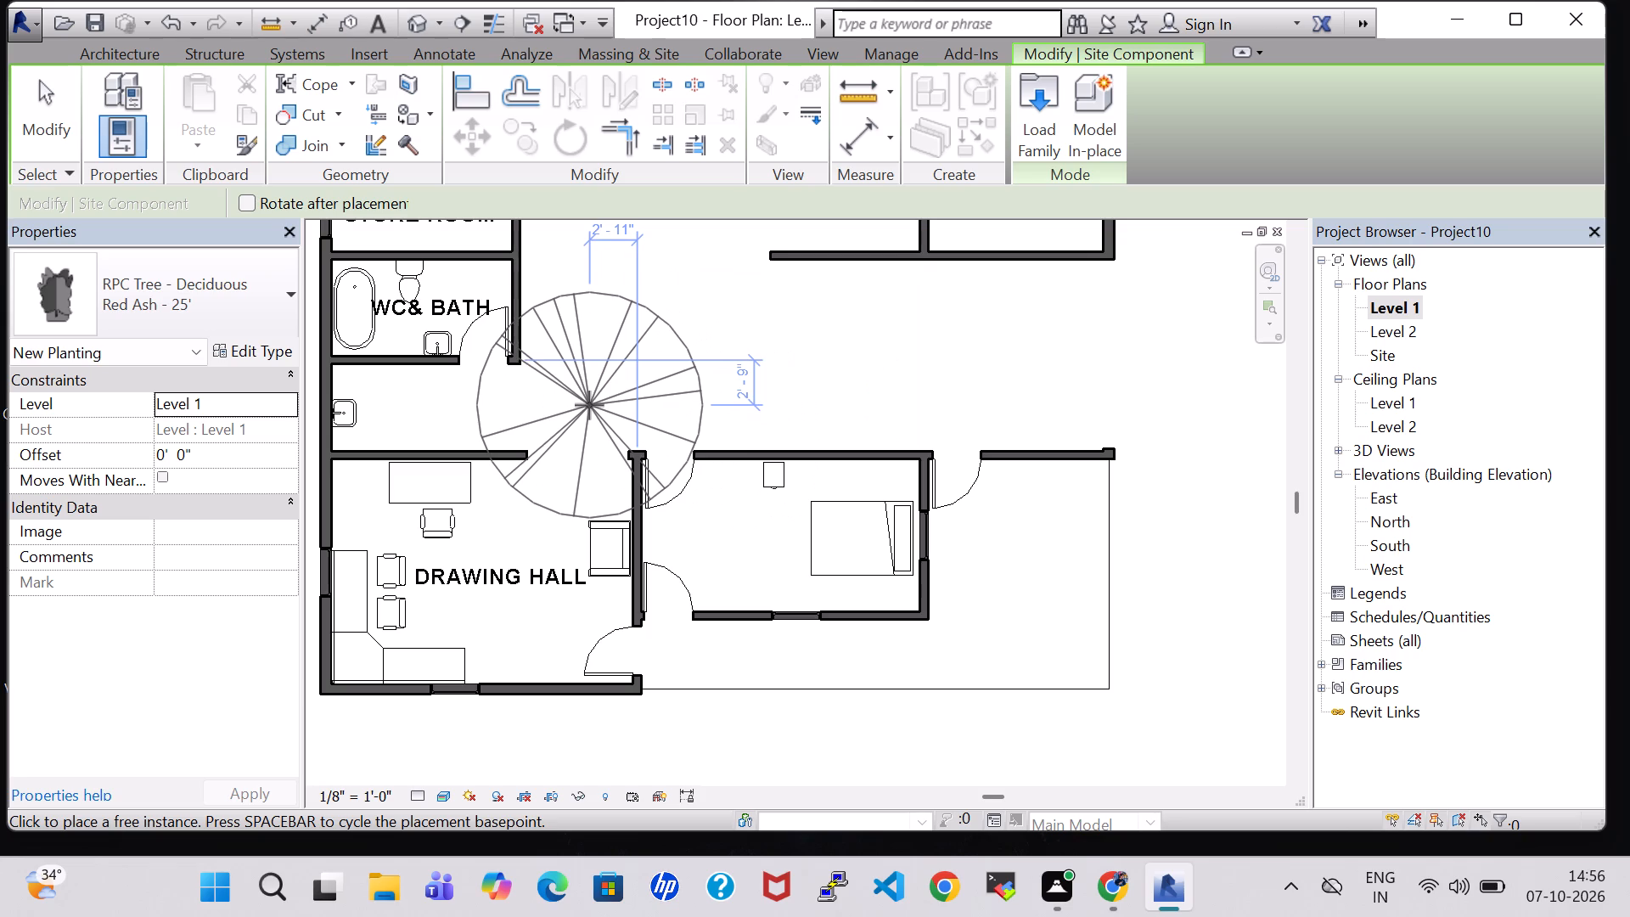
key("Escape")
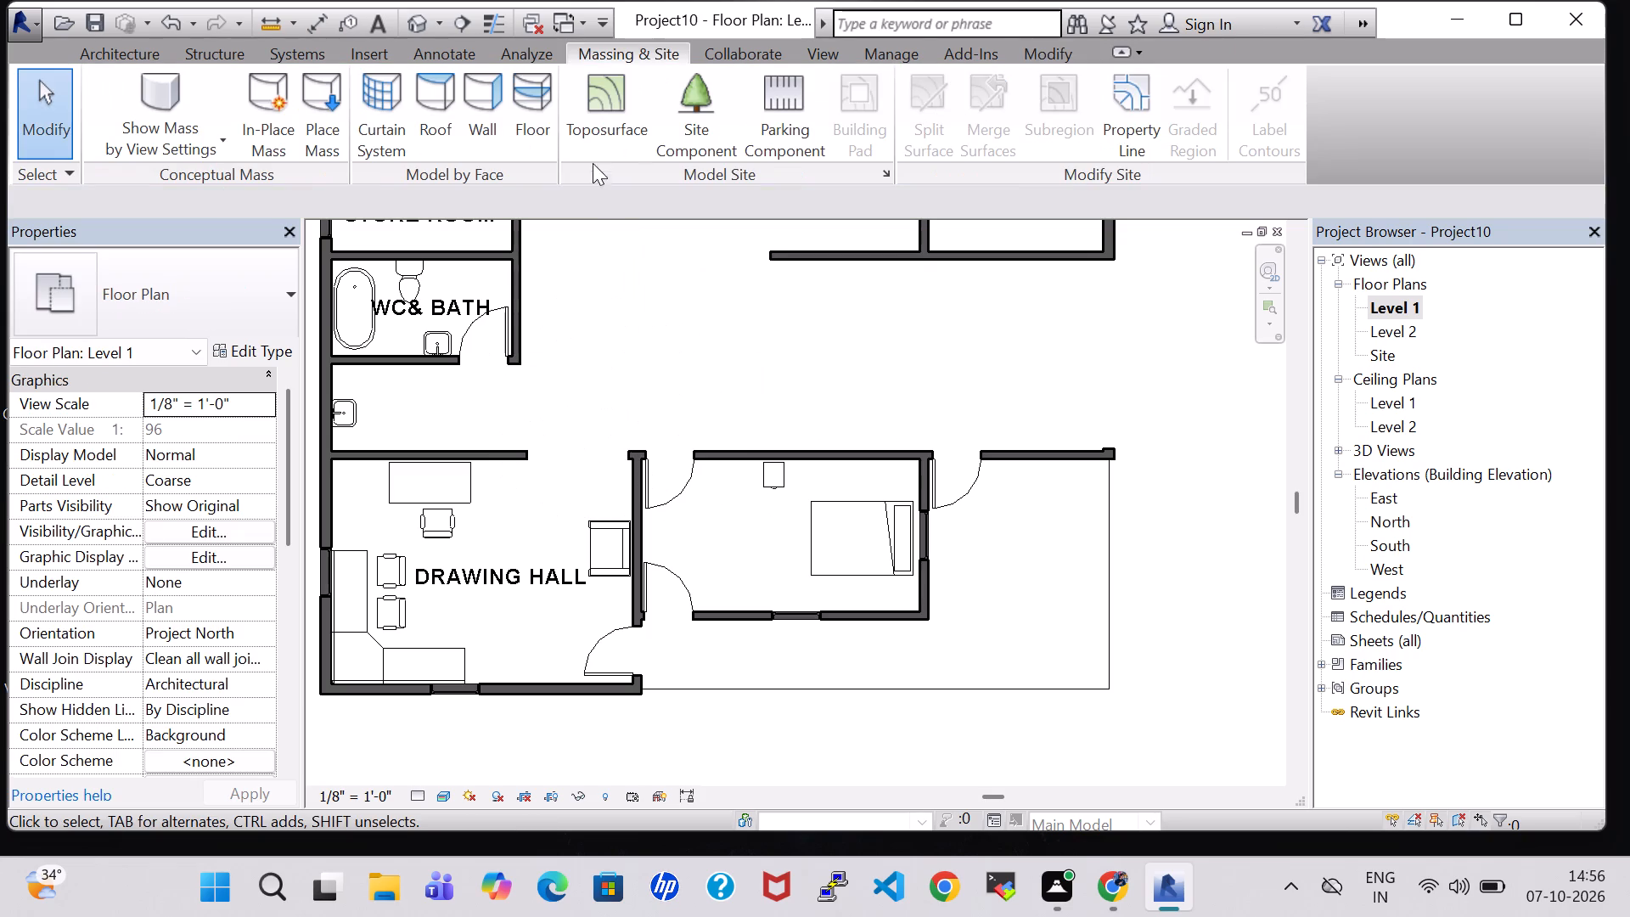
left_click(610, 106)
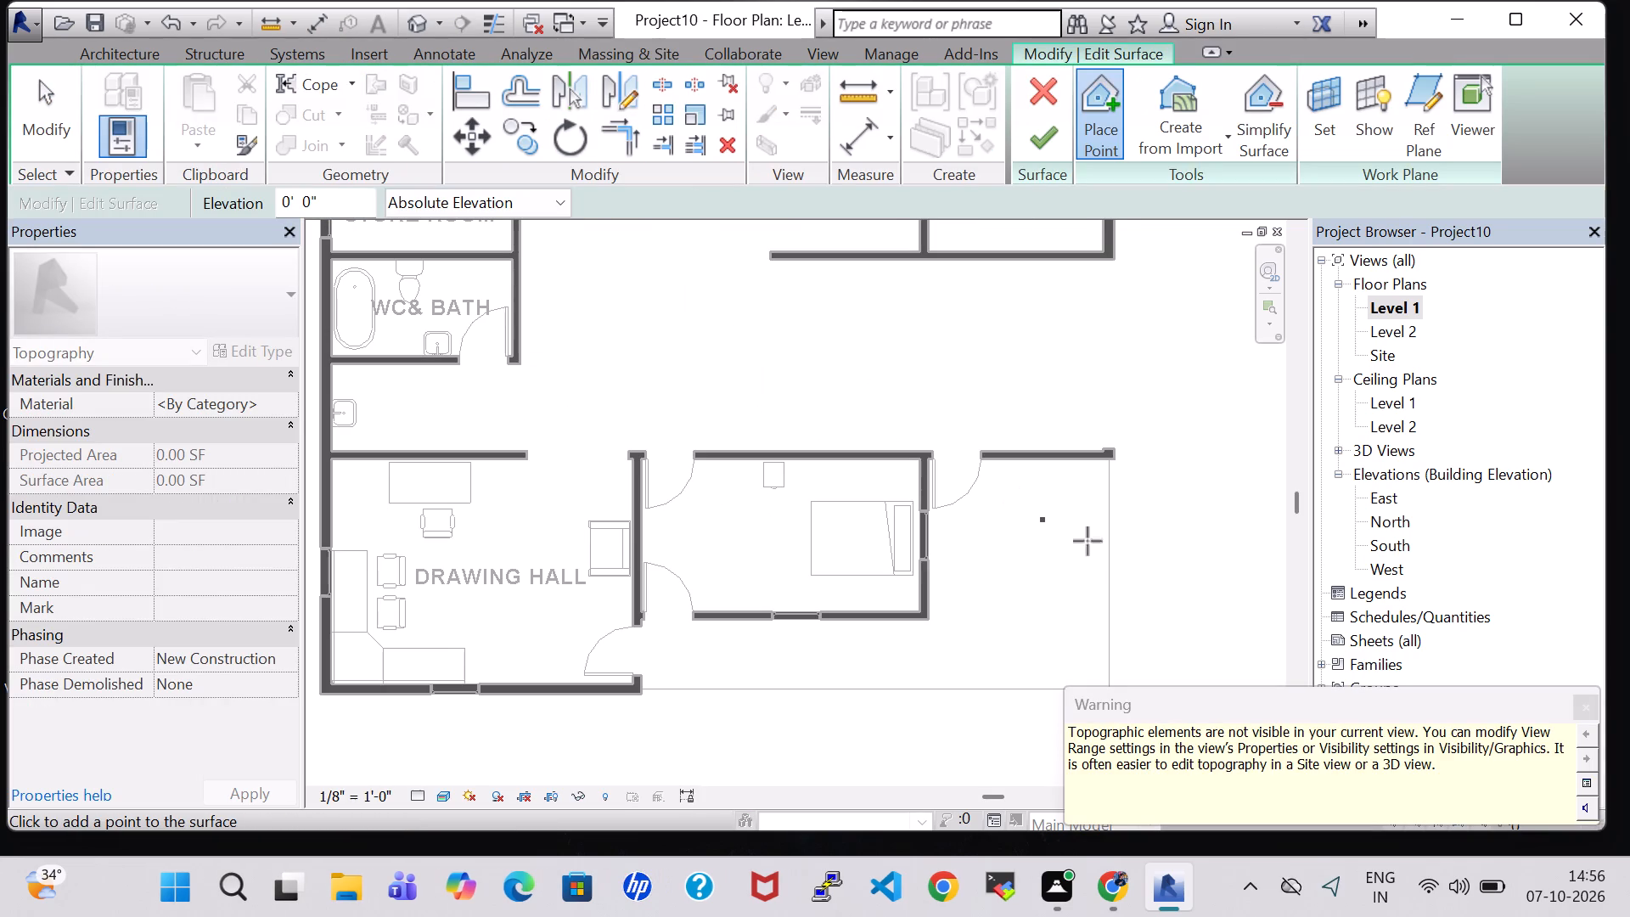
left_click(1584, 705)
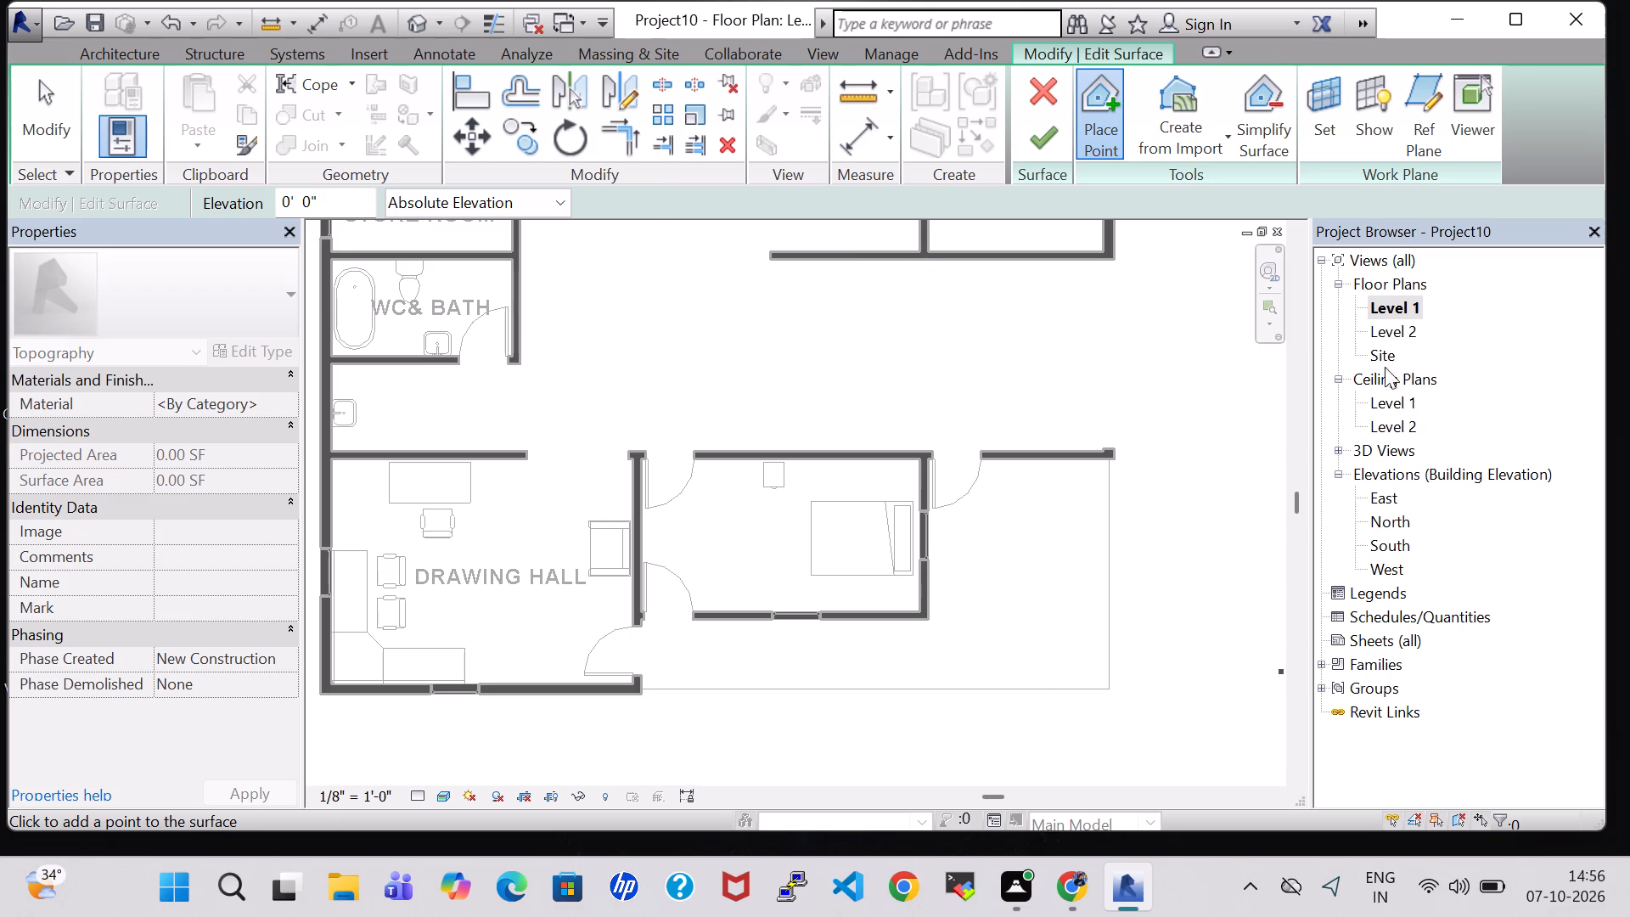
Switch to the default 3D view and undo the toposurface edit that is still open.
left_click(423, 21)
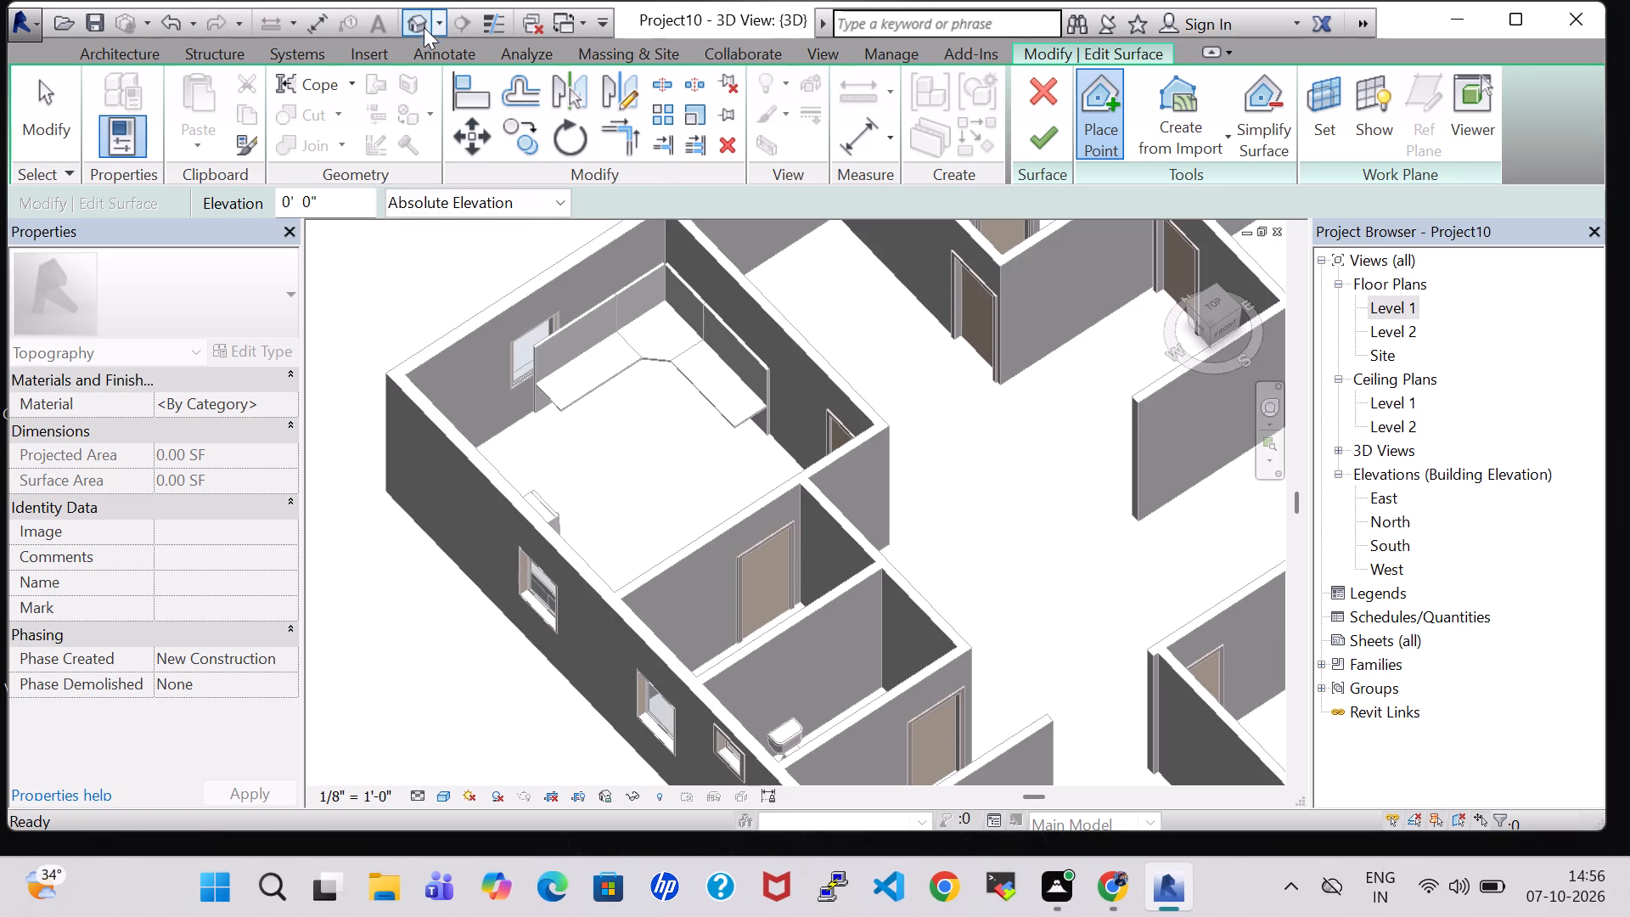
scroll(662, 399, "down", 7)
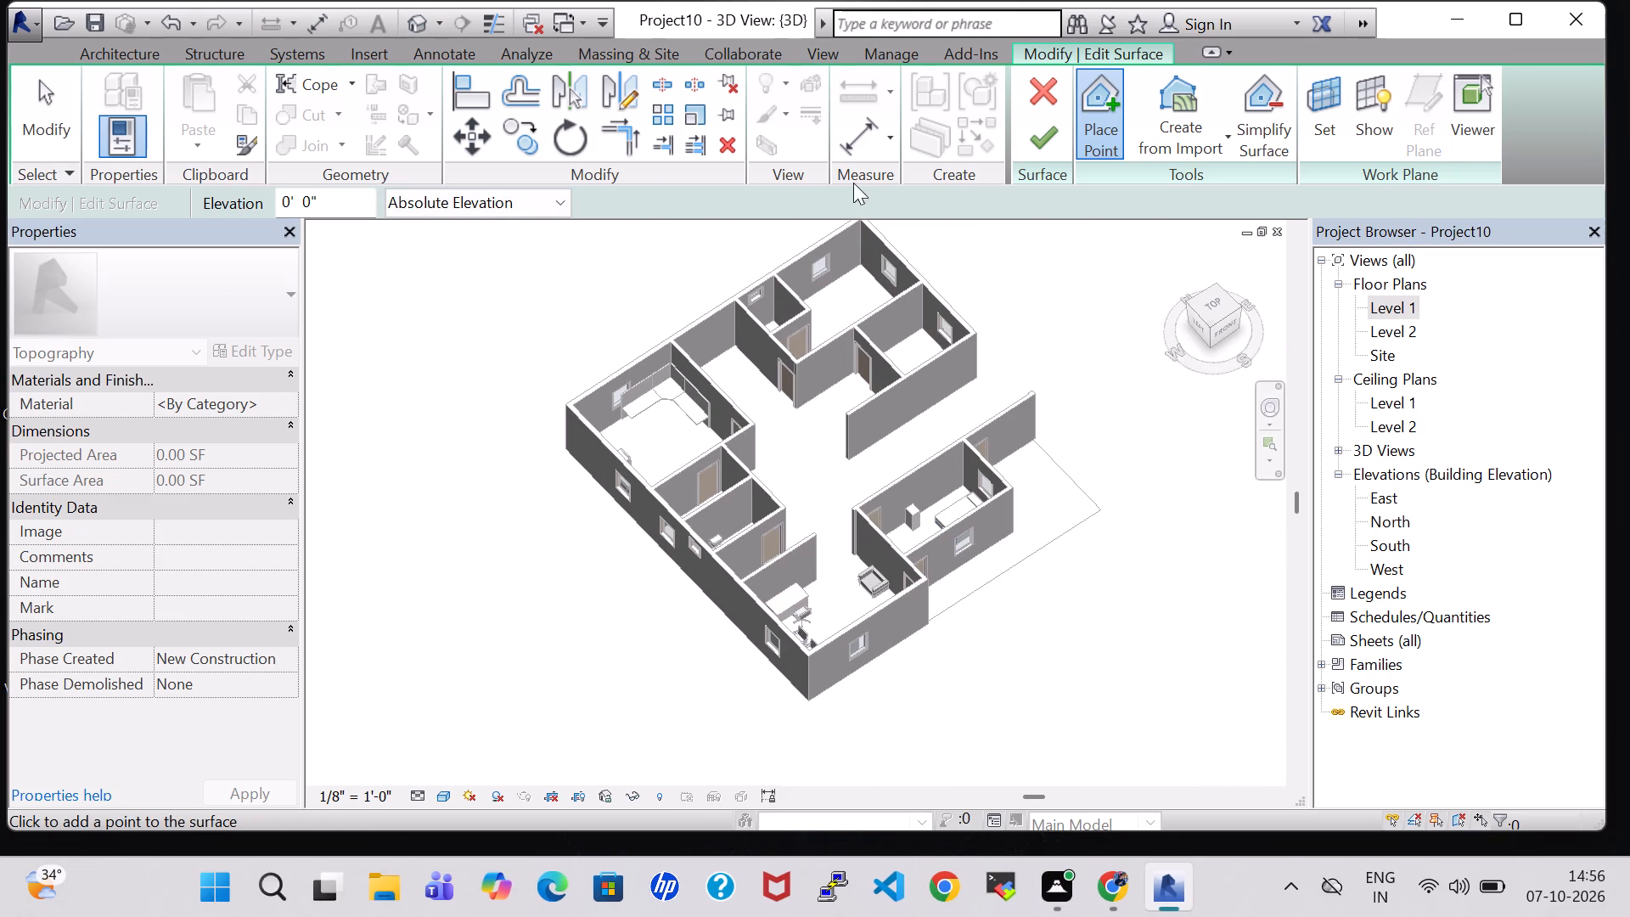
left_click(627, 54)
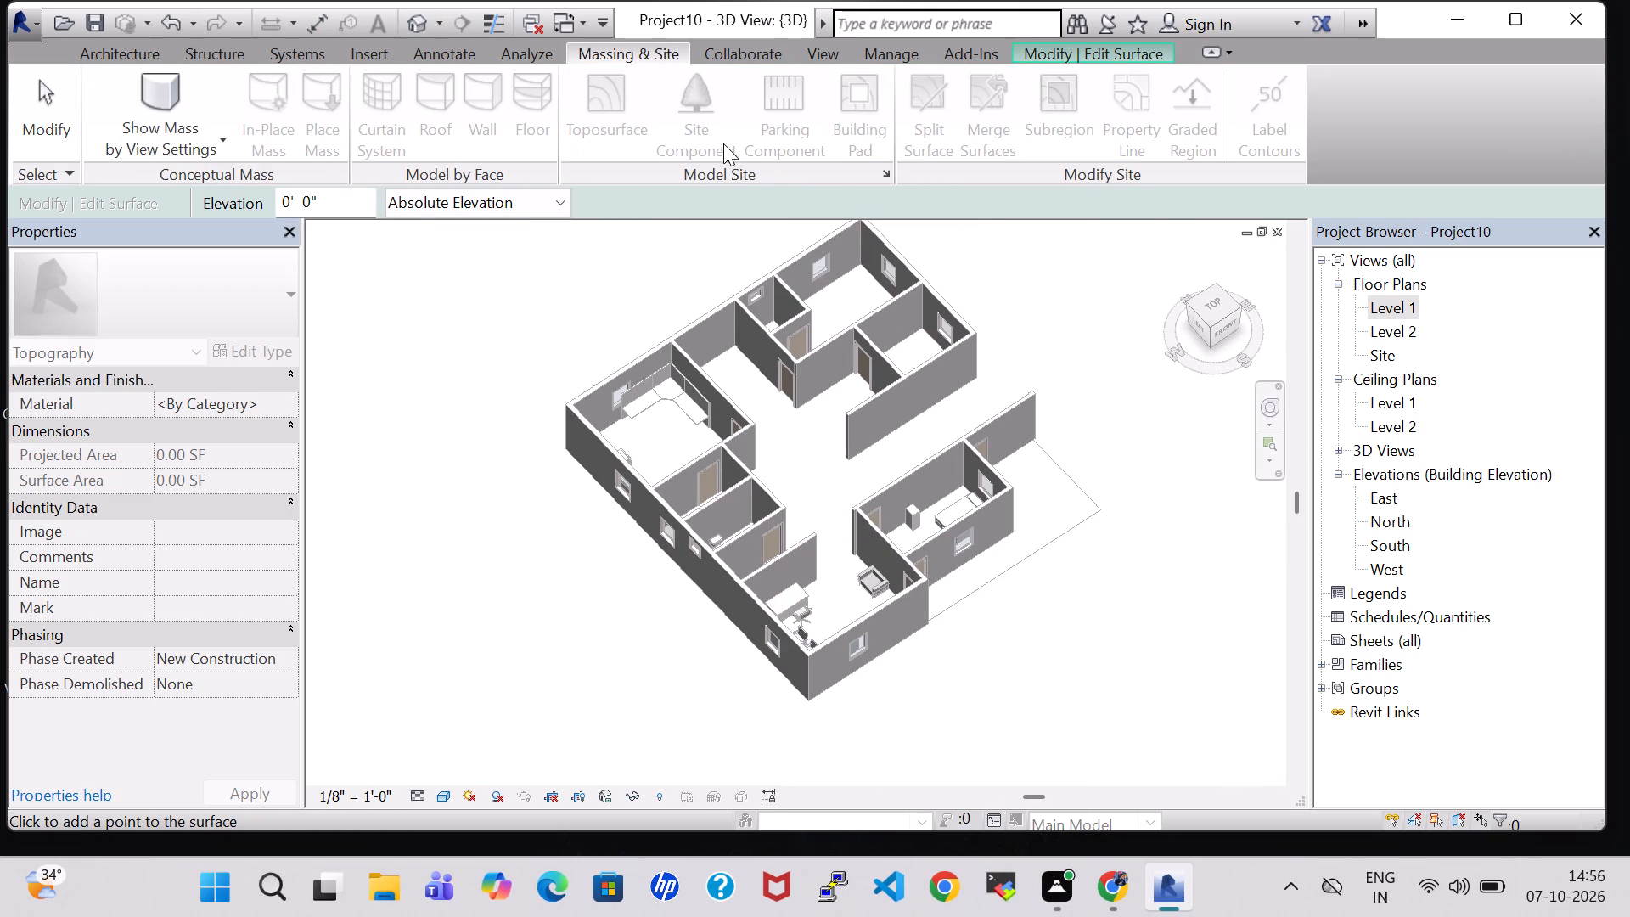
key("ctrl+z")
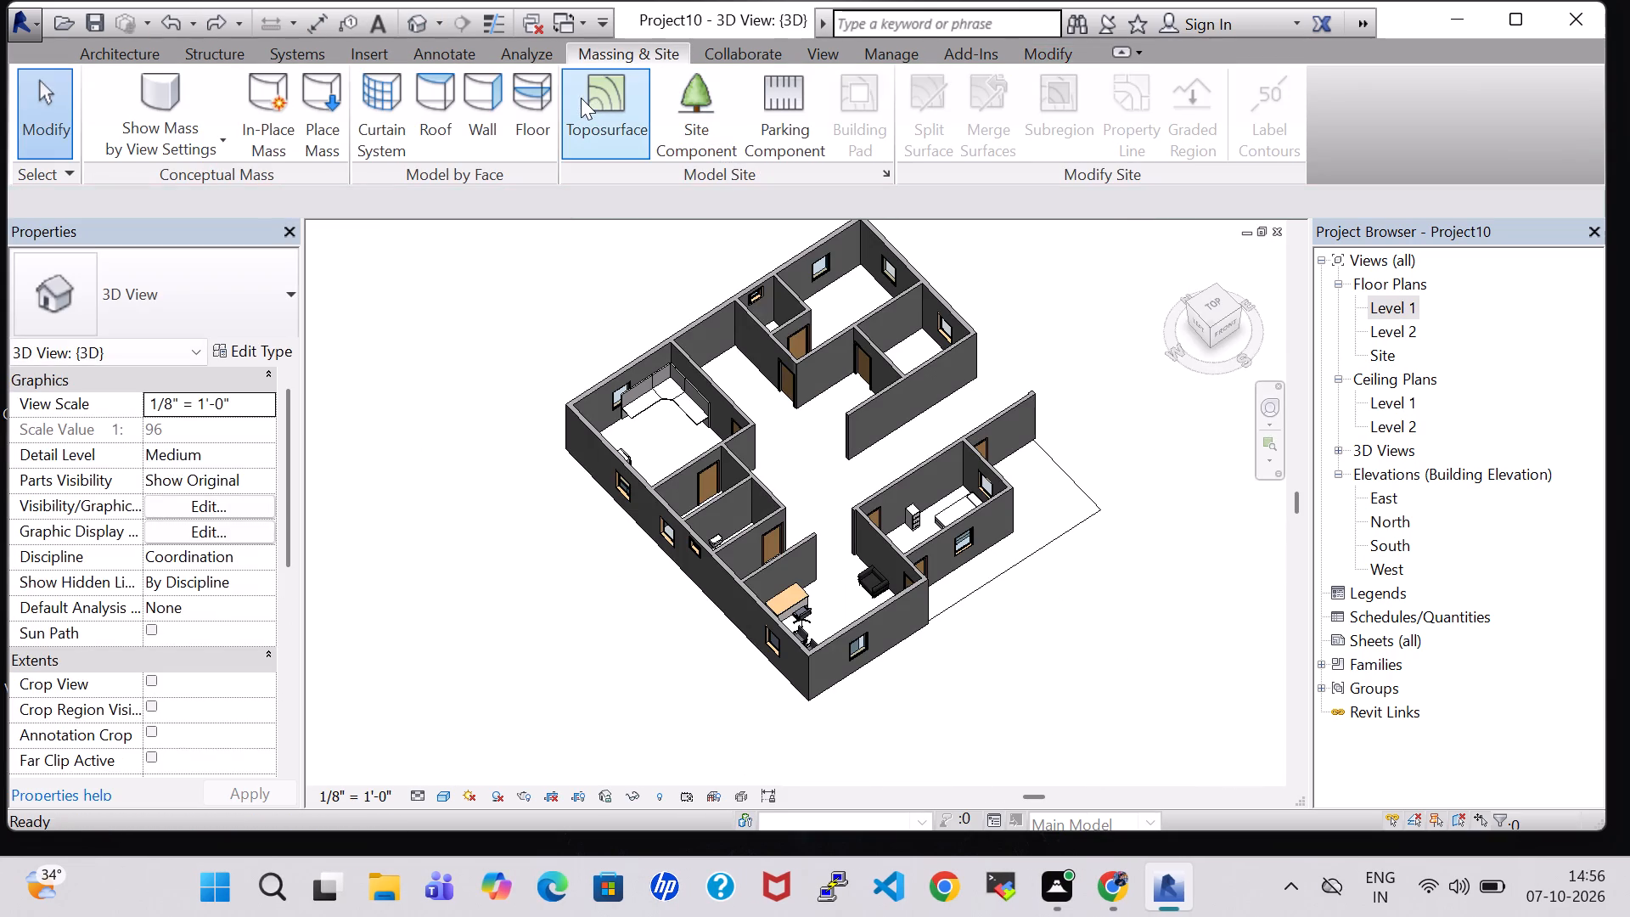
Start a toposurface at 0' 0" elevation with four points bounding the open area east of the bedroom, from the projecting wall to the bedroom's outer corner.
left_click(581, 98)
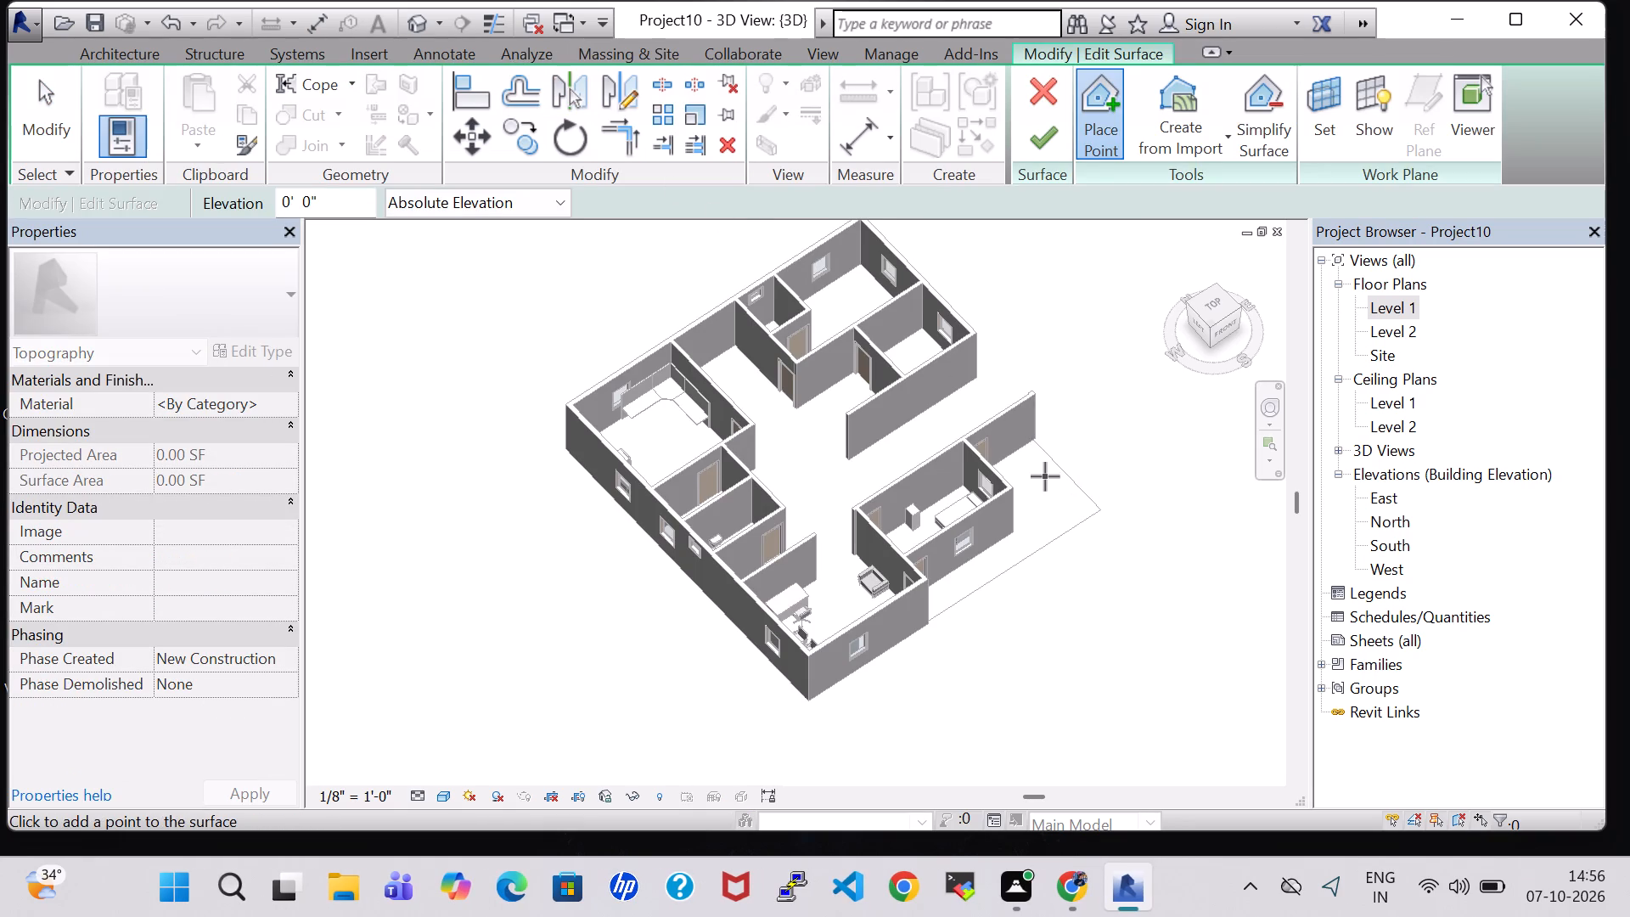
scroll(1045, 476, "up", 5)
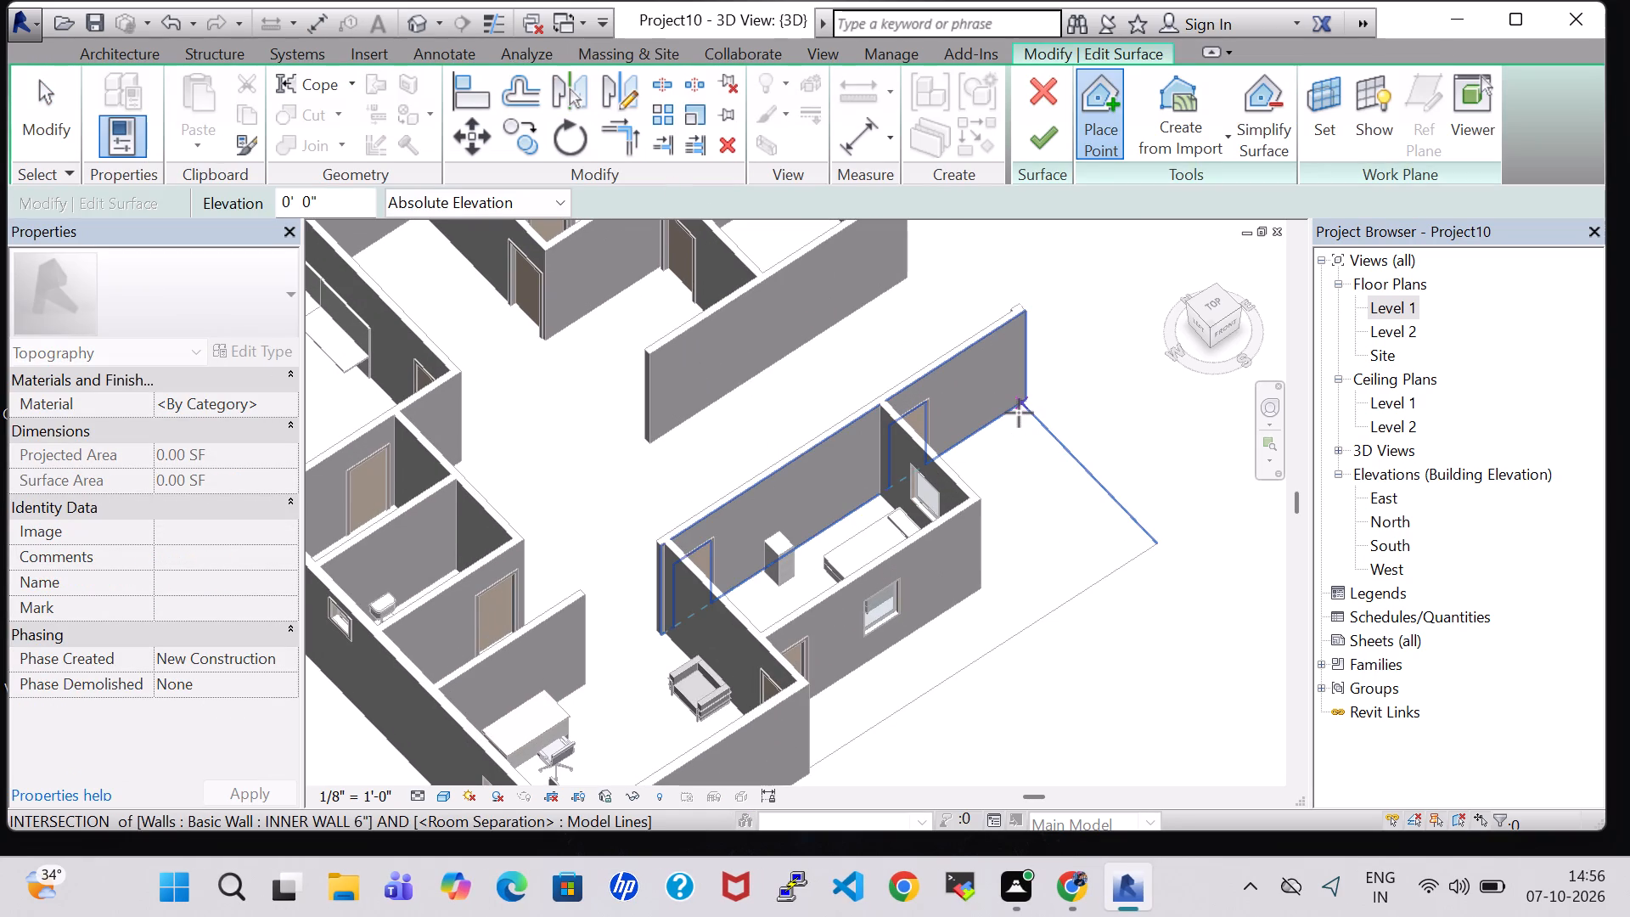
scroll(1017, 435, "up", 8)
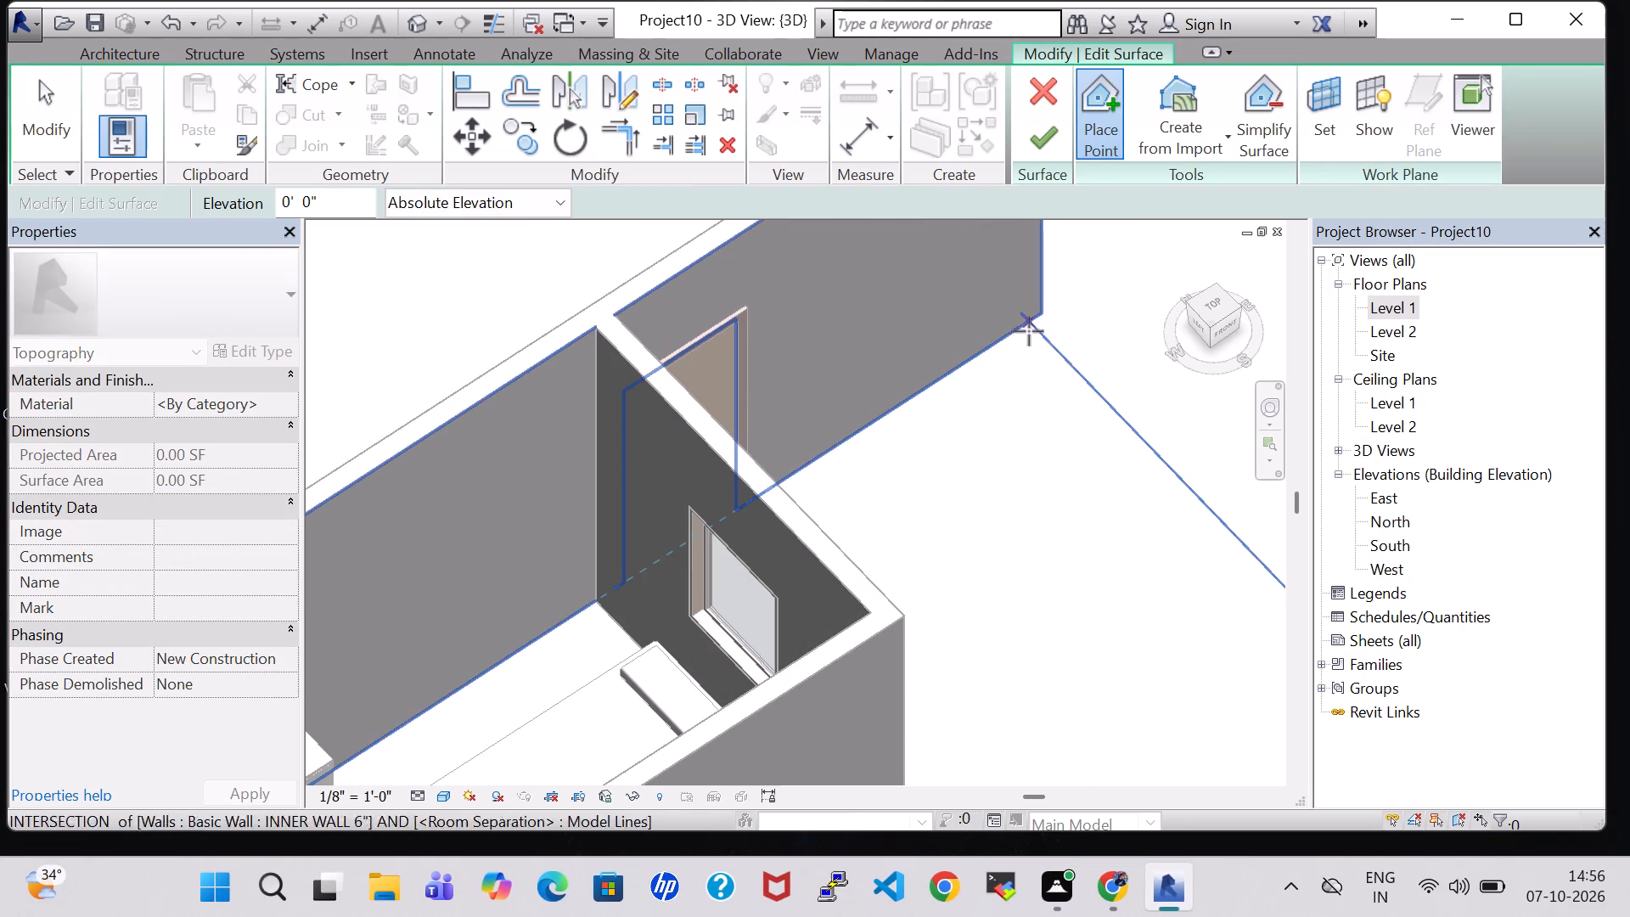
left_click(1032, 331)
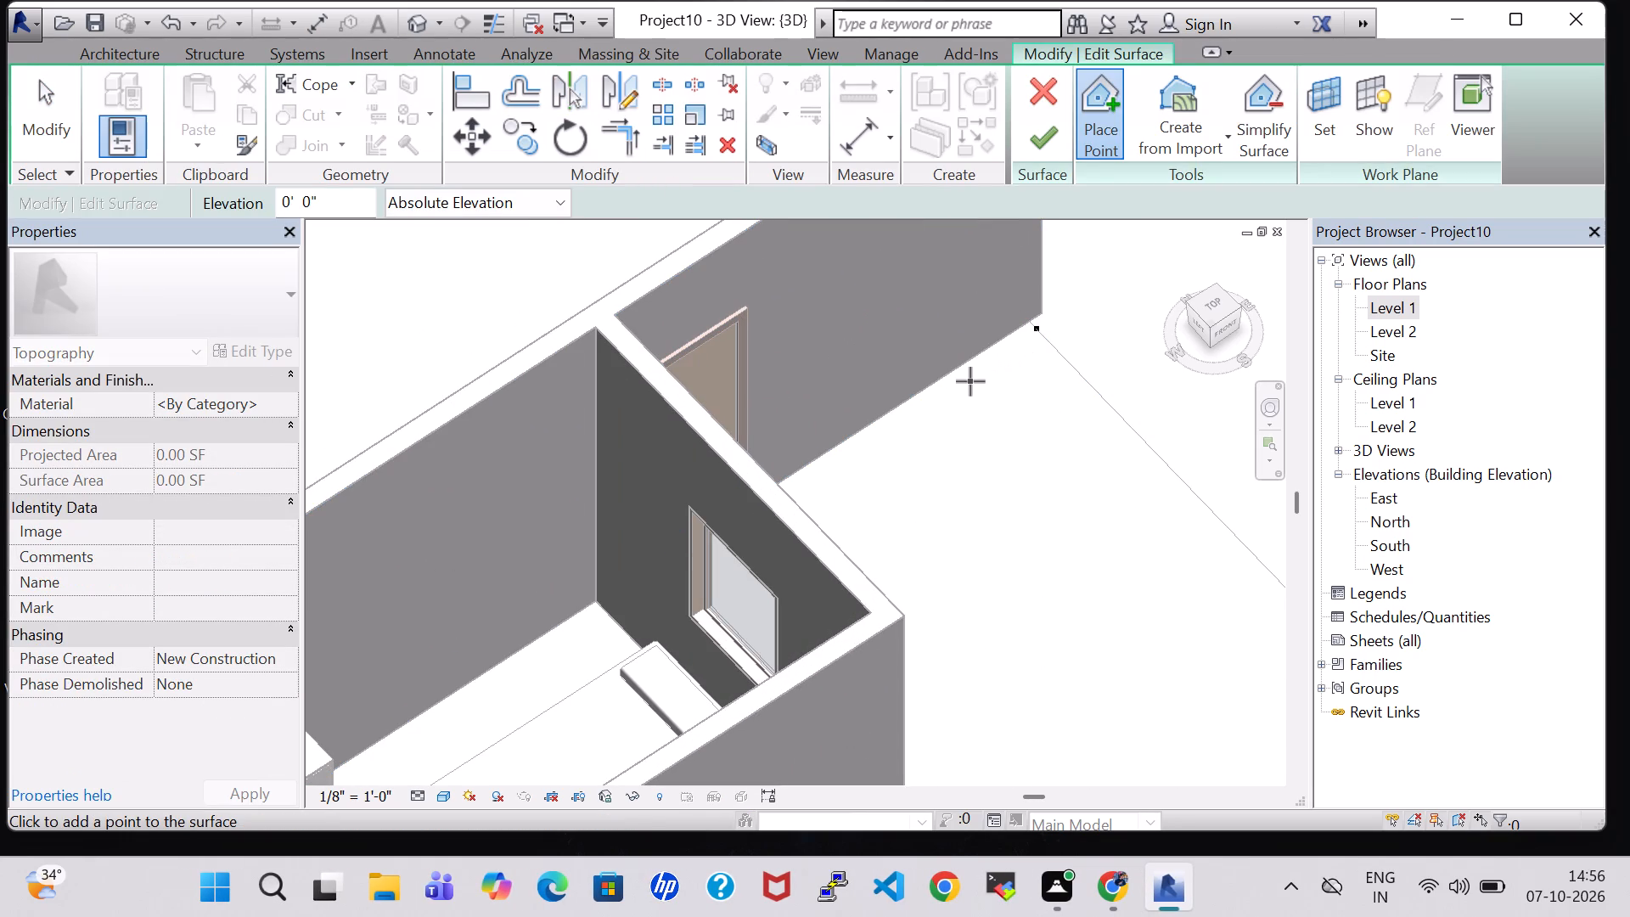
middle_click(970, 381)
middle_click_drag(970, 381, 943, 389, "shift")
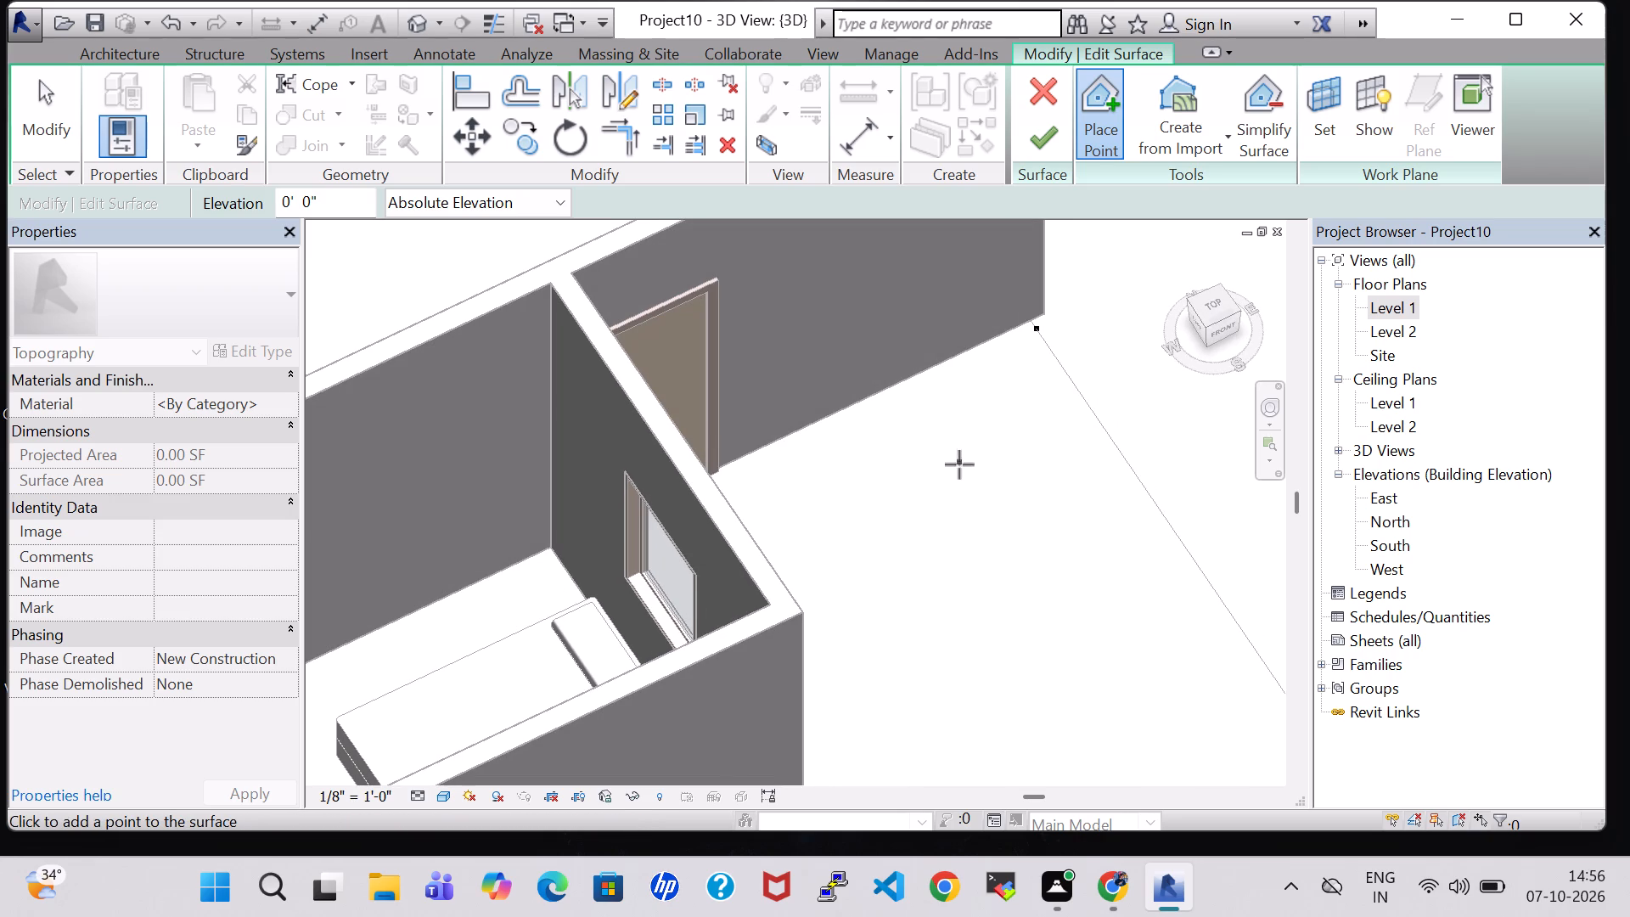
middle_click_drag(959, 464, 820, 456, "shift")
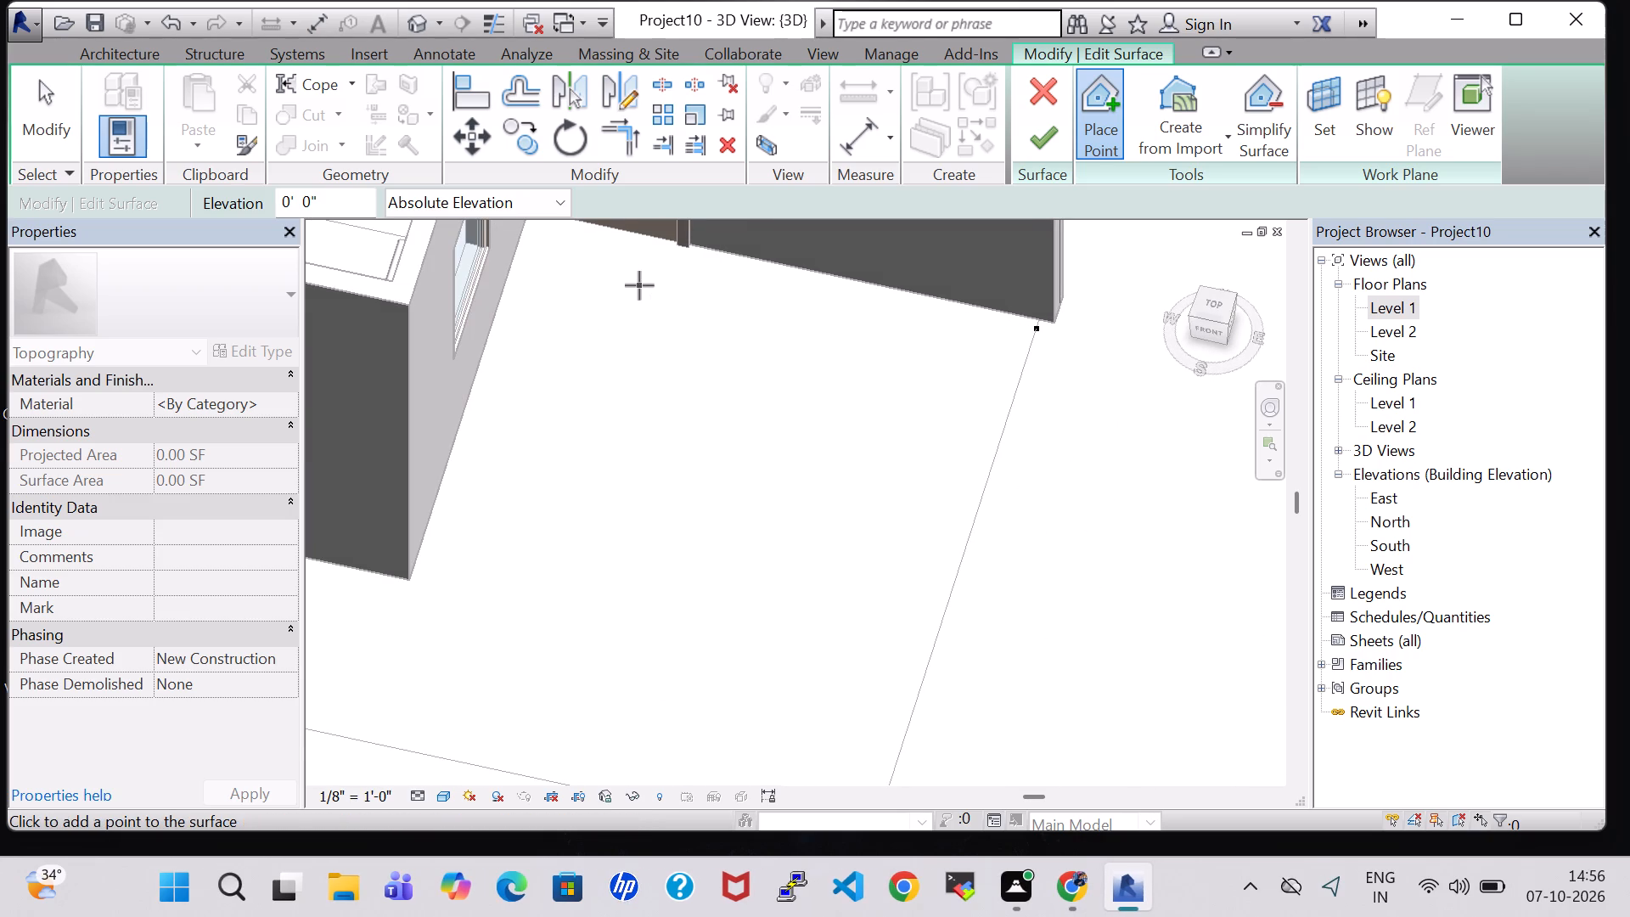
middle_click_drag(639, 285, 728, 379)
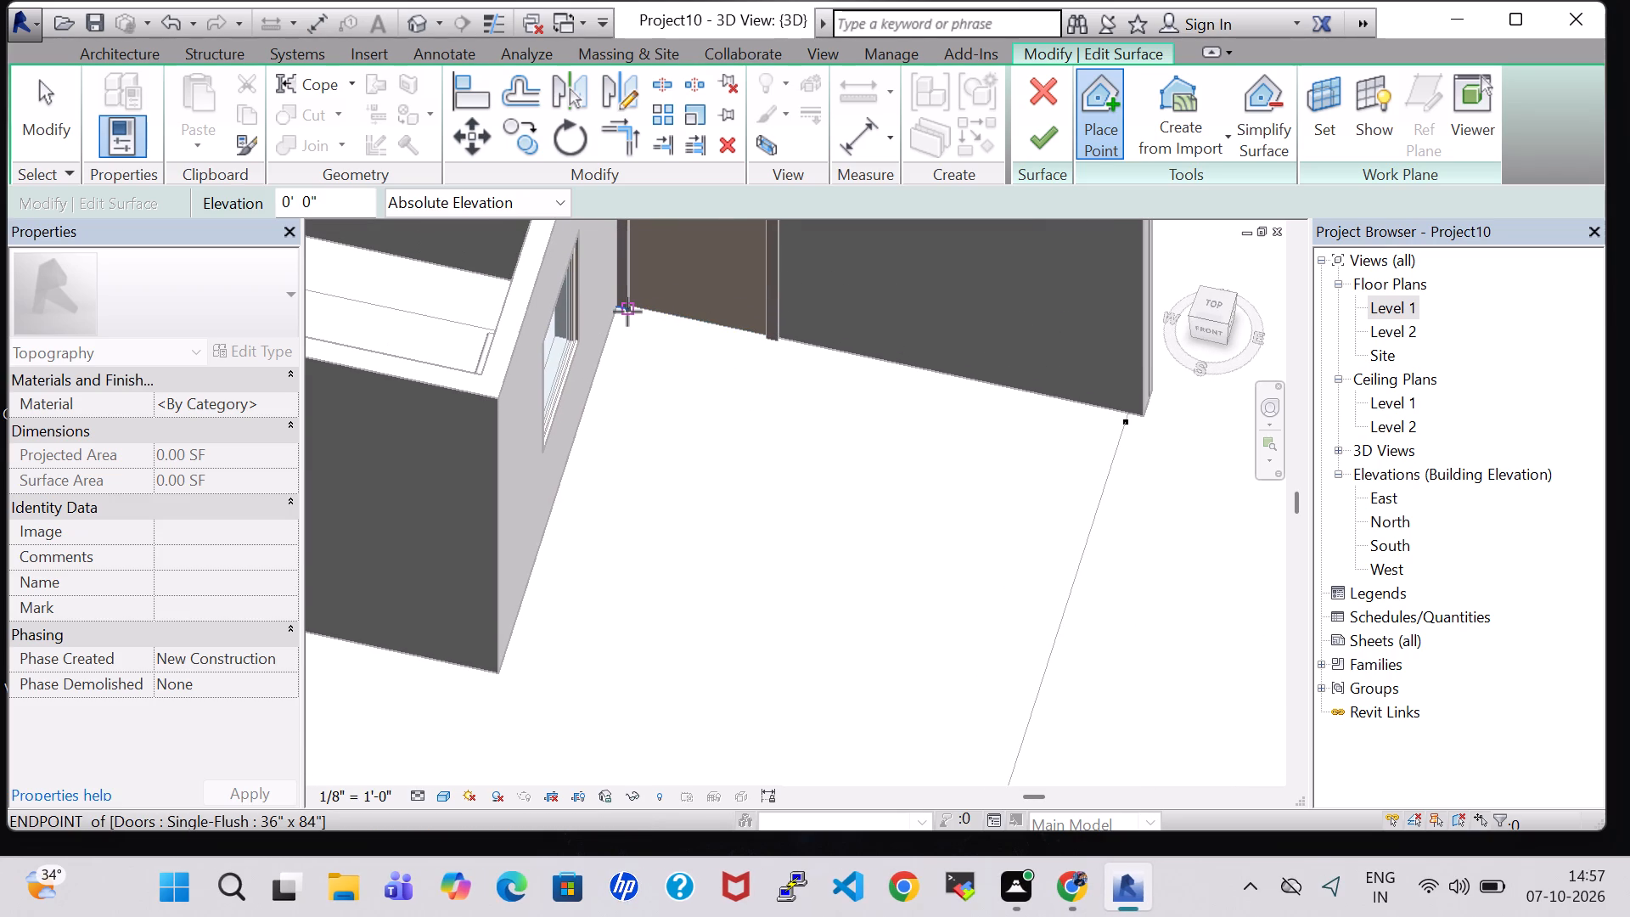
left_click(627, 312)
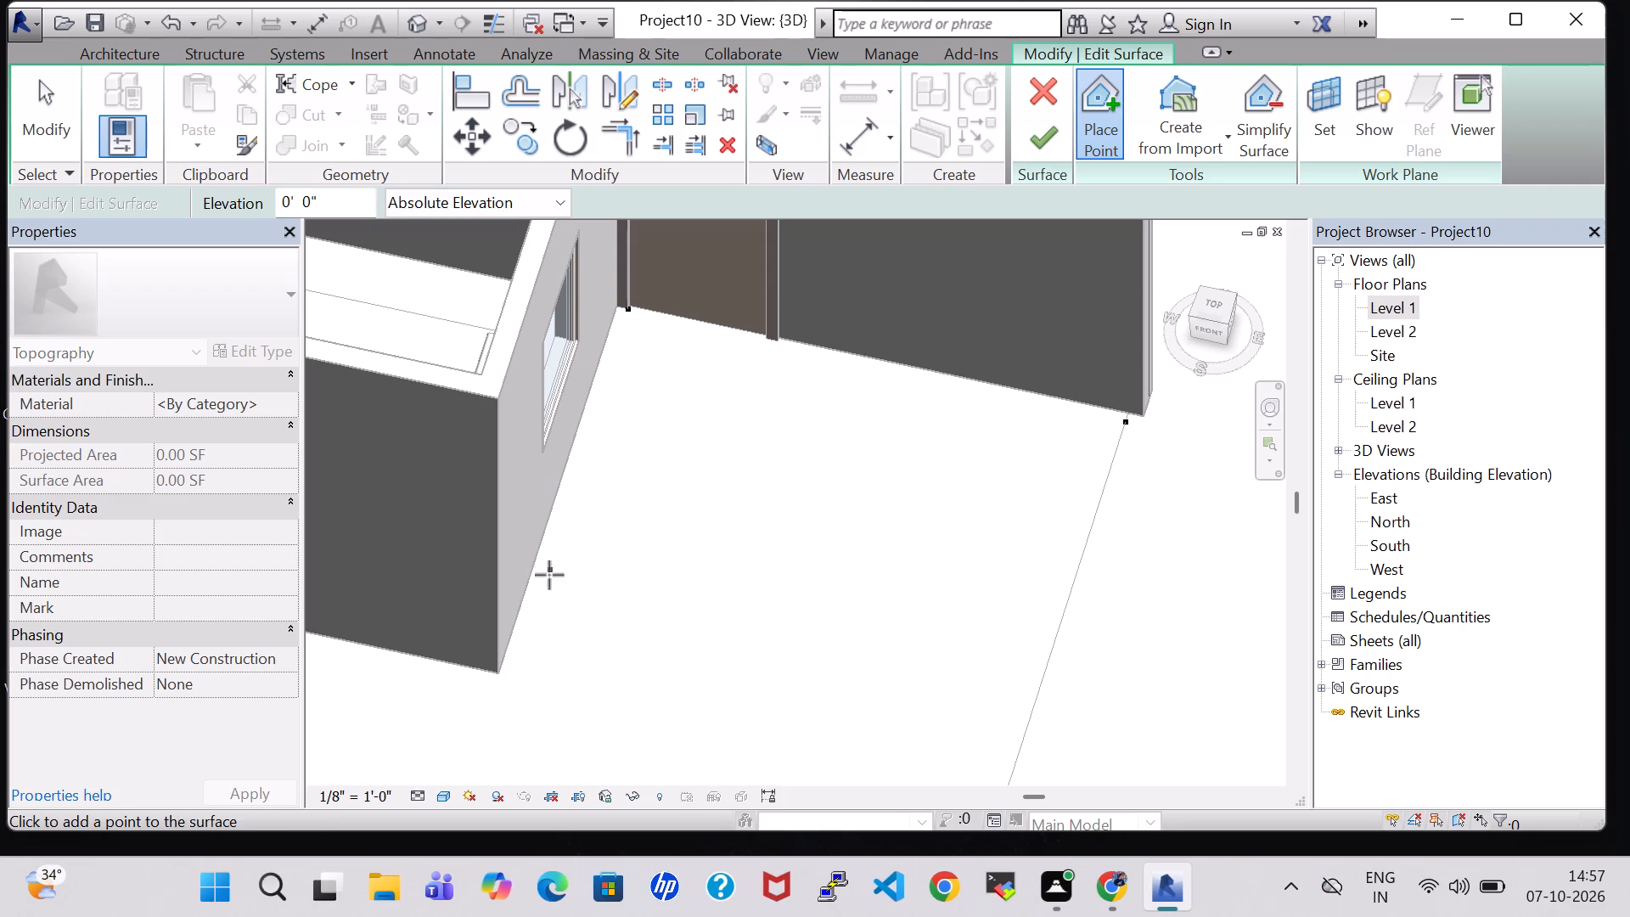
scroll(520, 663, "up", 3)
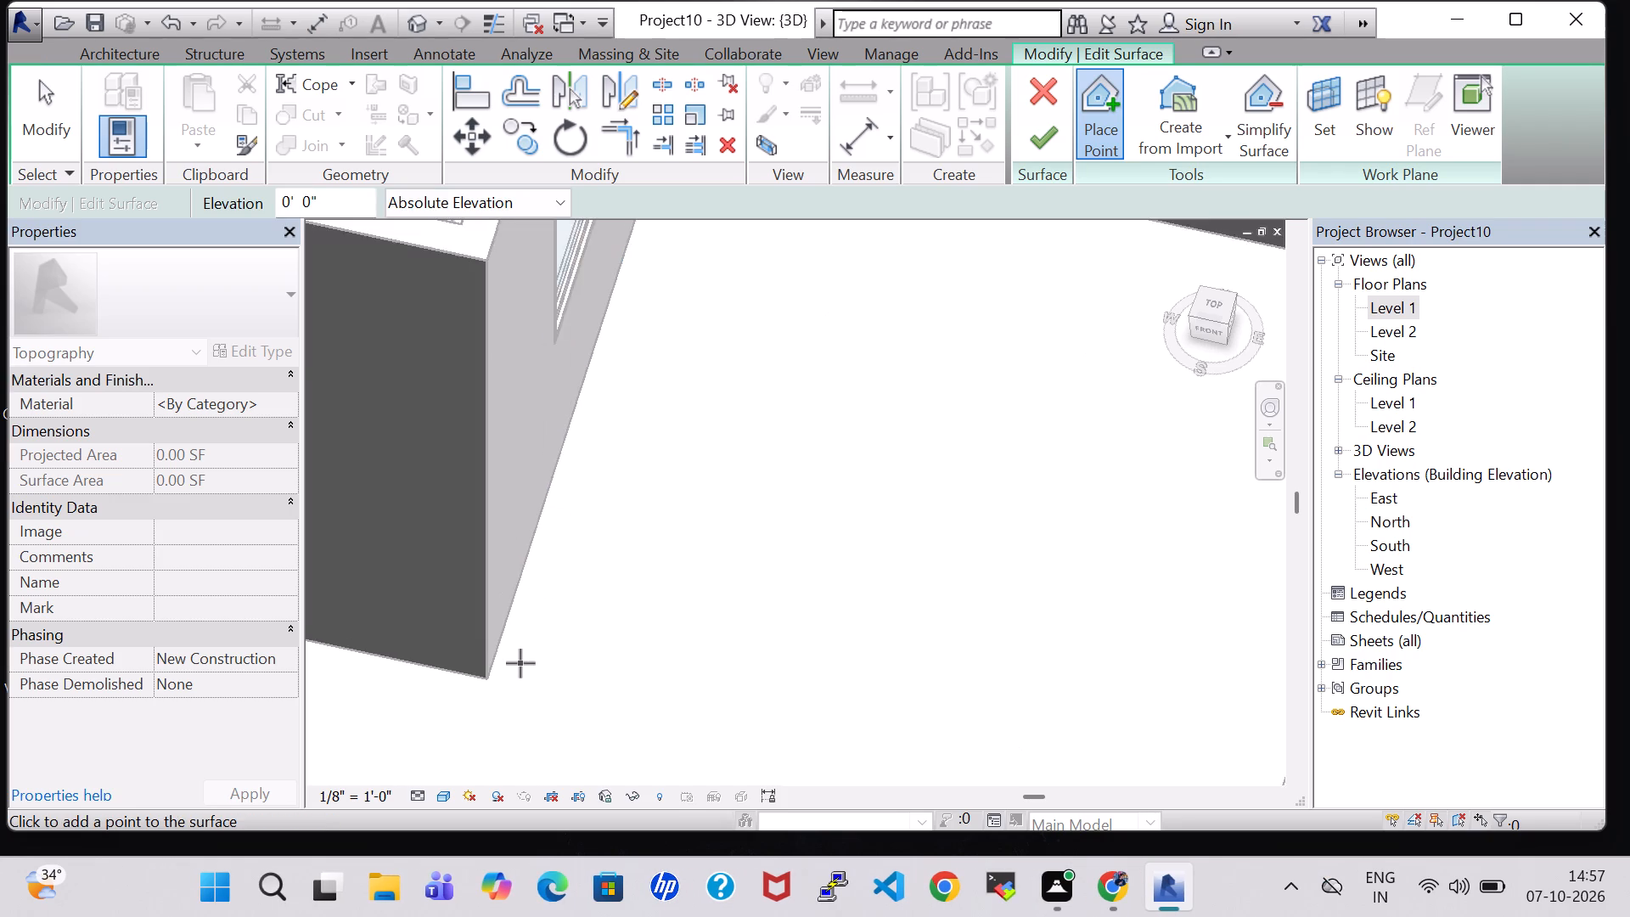
scroll(520, 663, "up", 2)
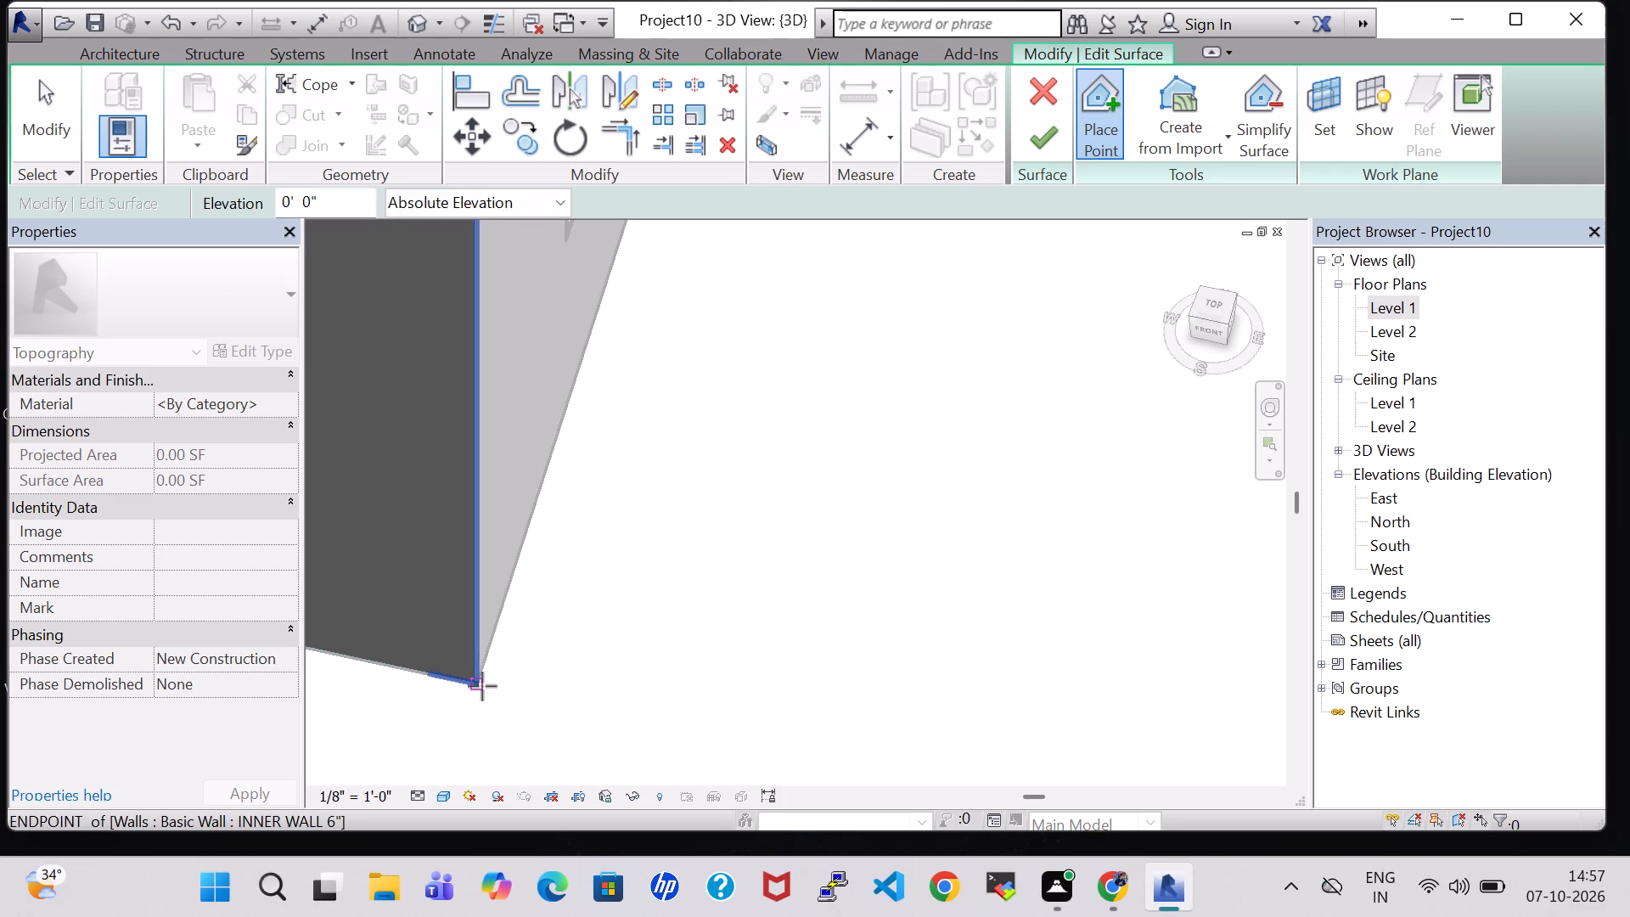
left_click(496, 686)
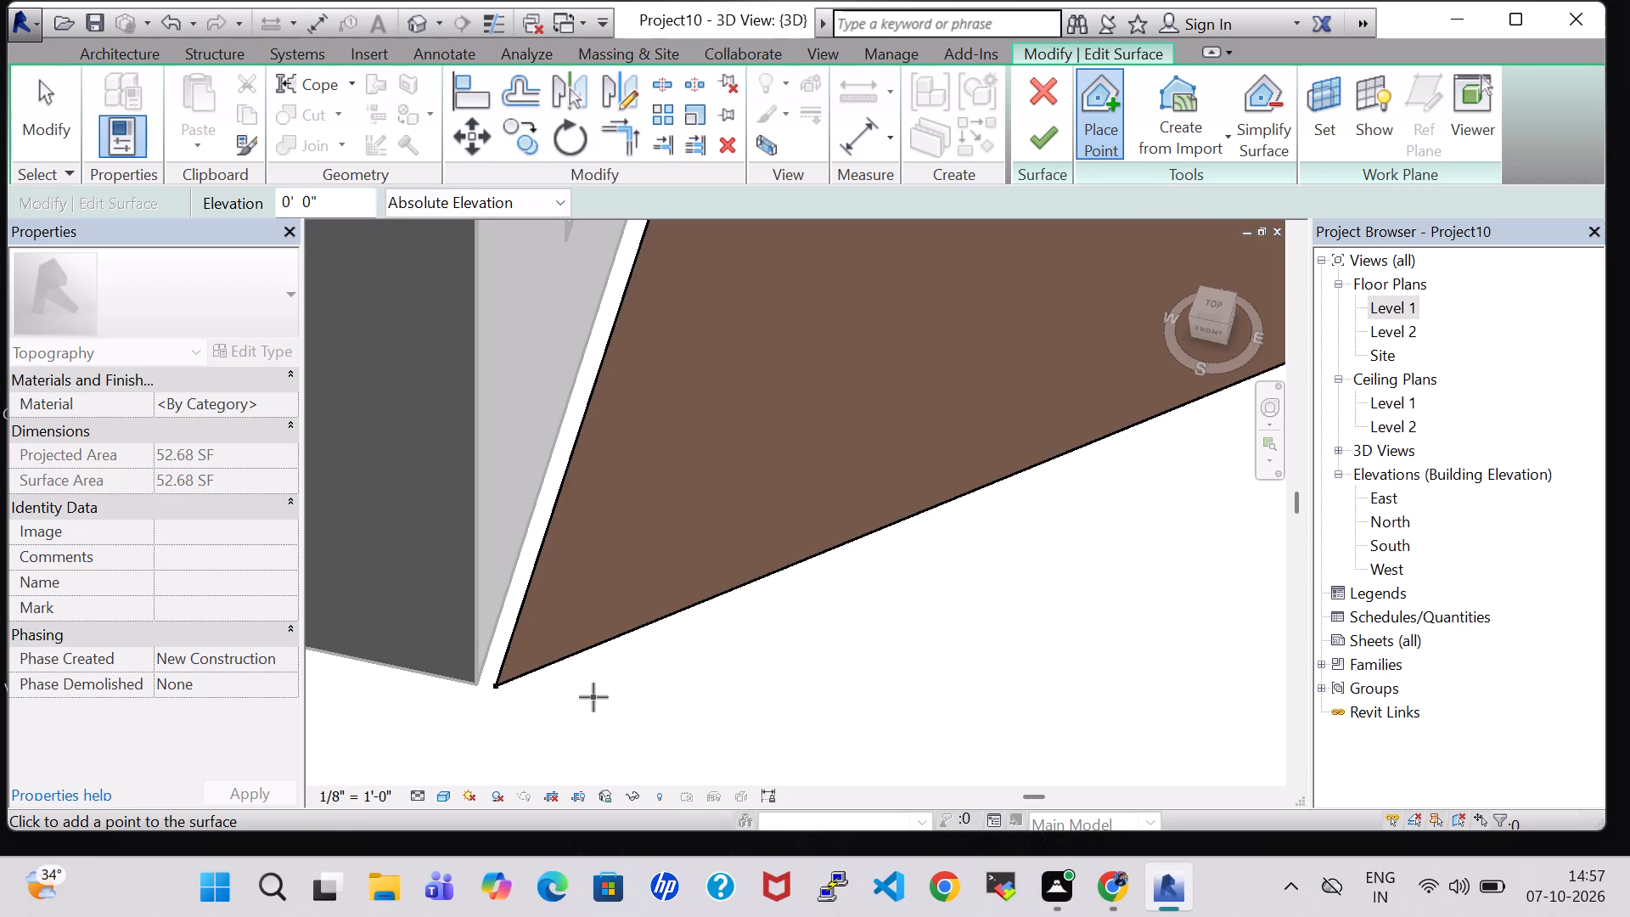
scroll(596, 697, "down", 7)
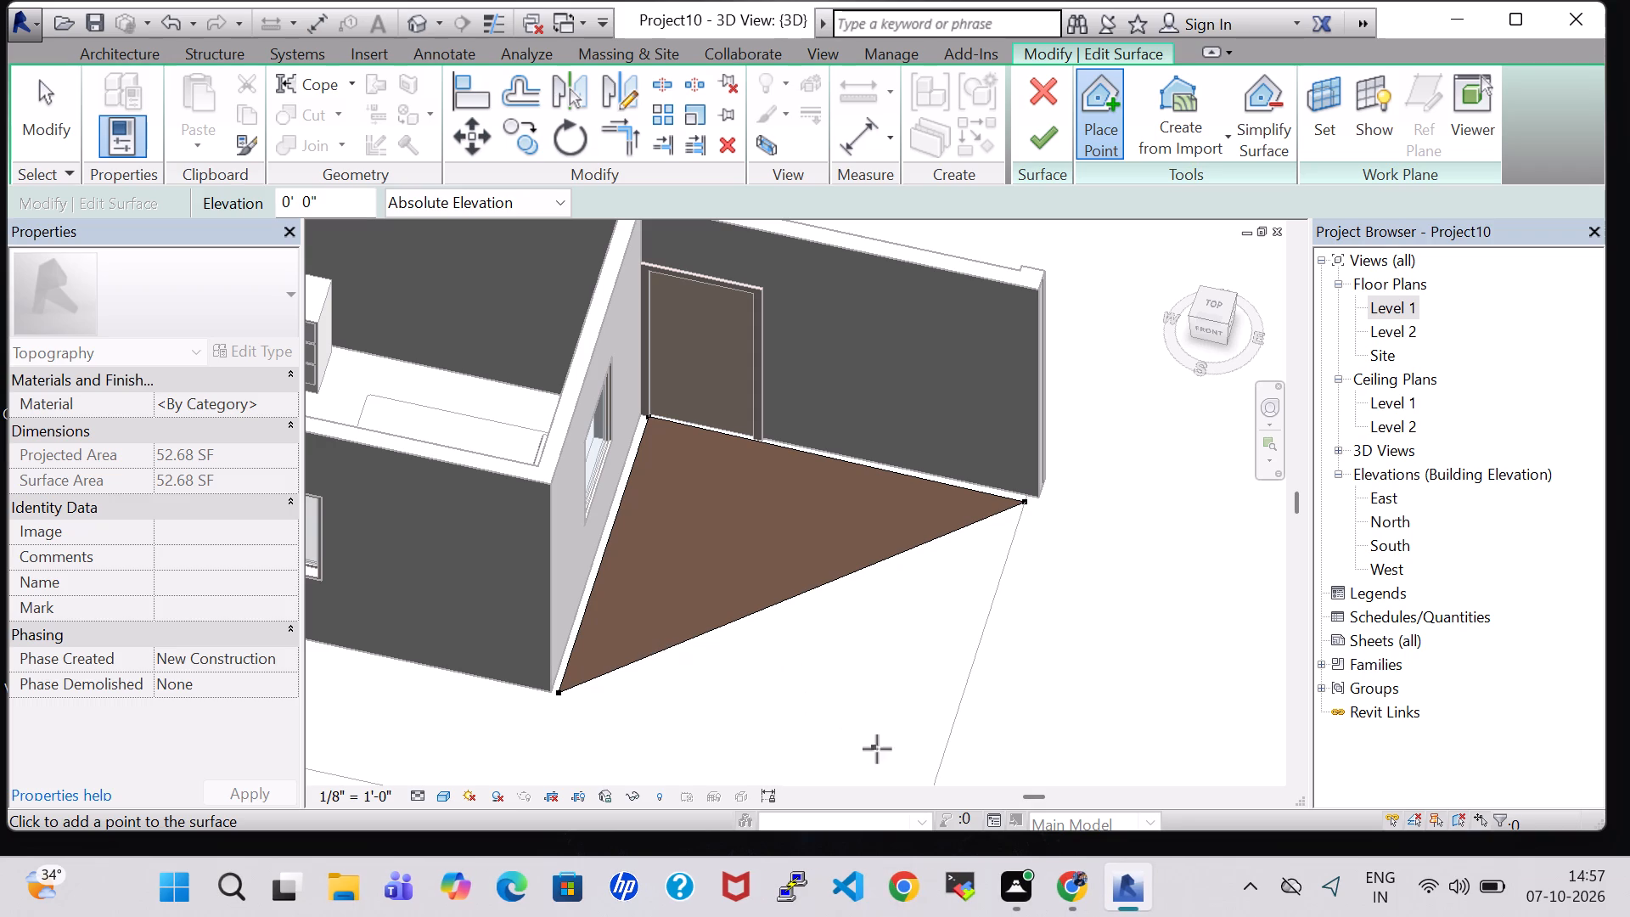
left_click(924, 765)
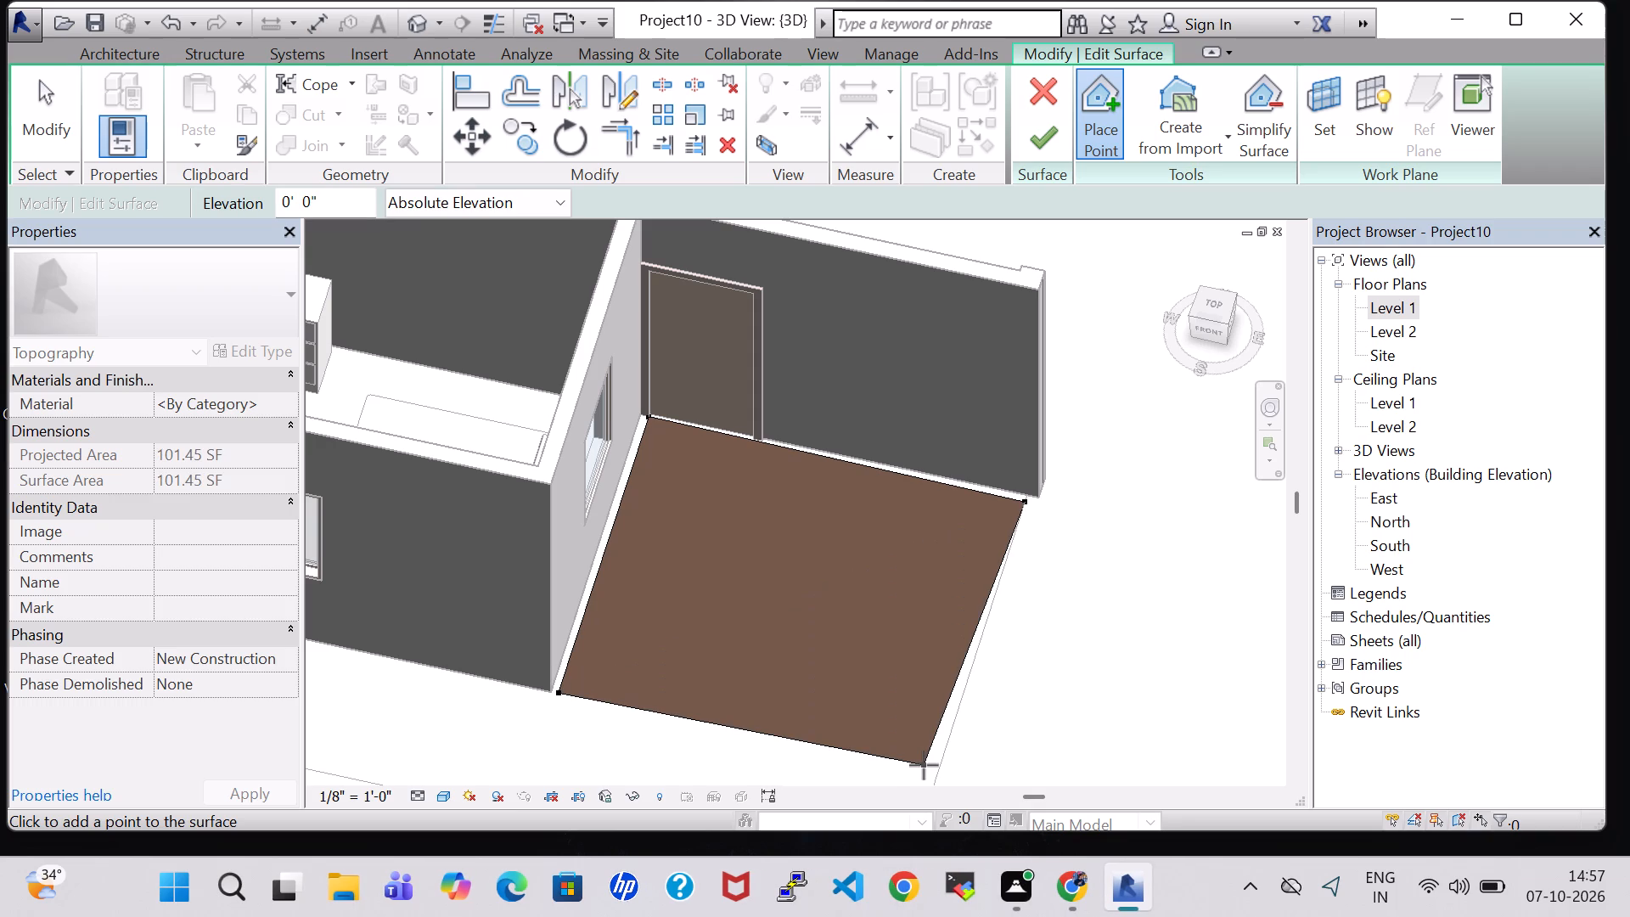
Extend the toposurface with points along the south room separation line to DRAWING HALL's corner and at the wall ends beside the two doors.
middle_click_drag(924, 765, 1009, 425)
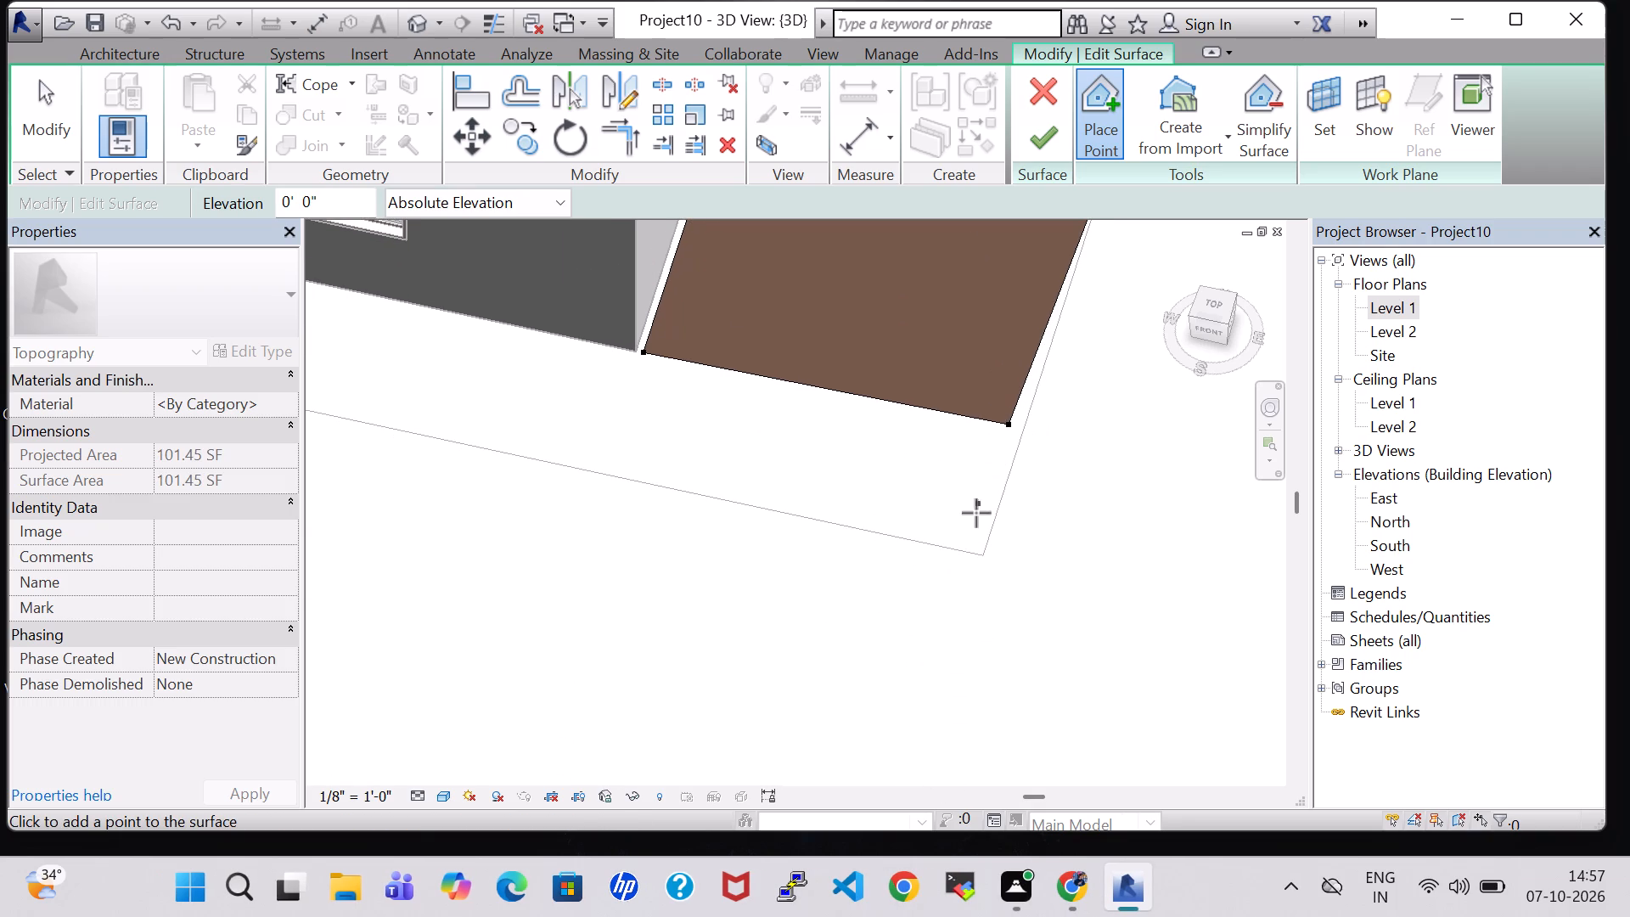
left_click(979, 547)
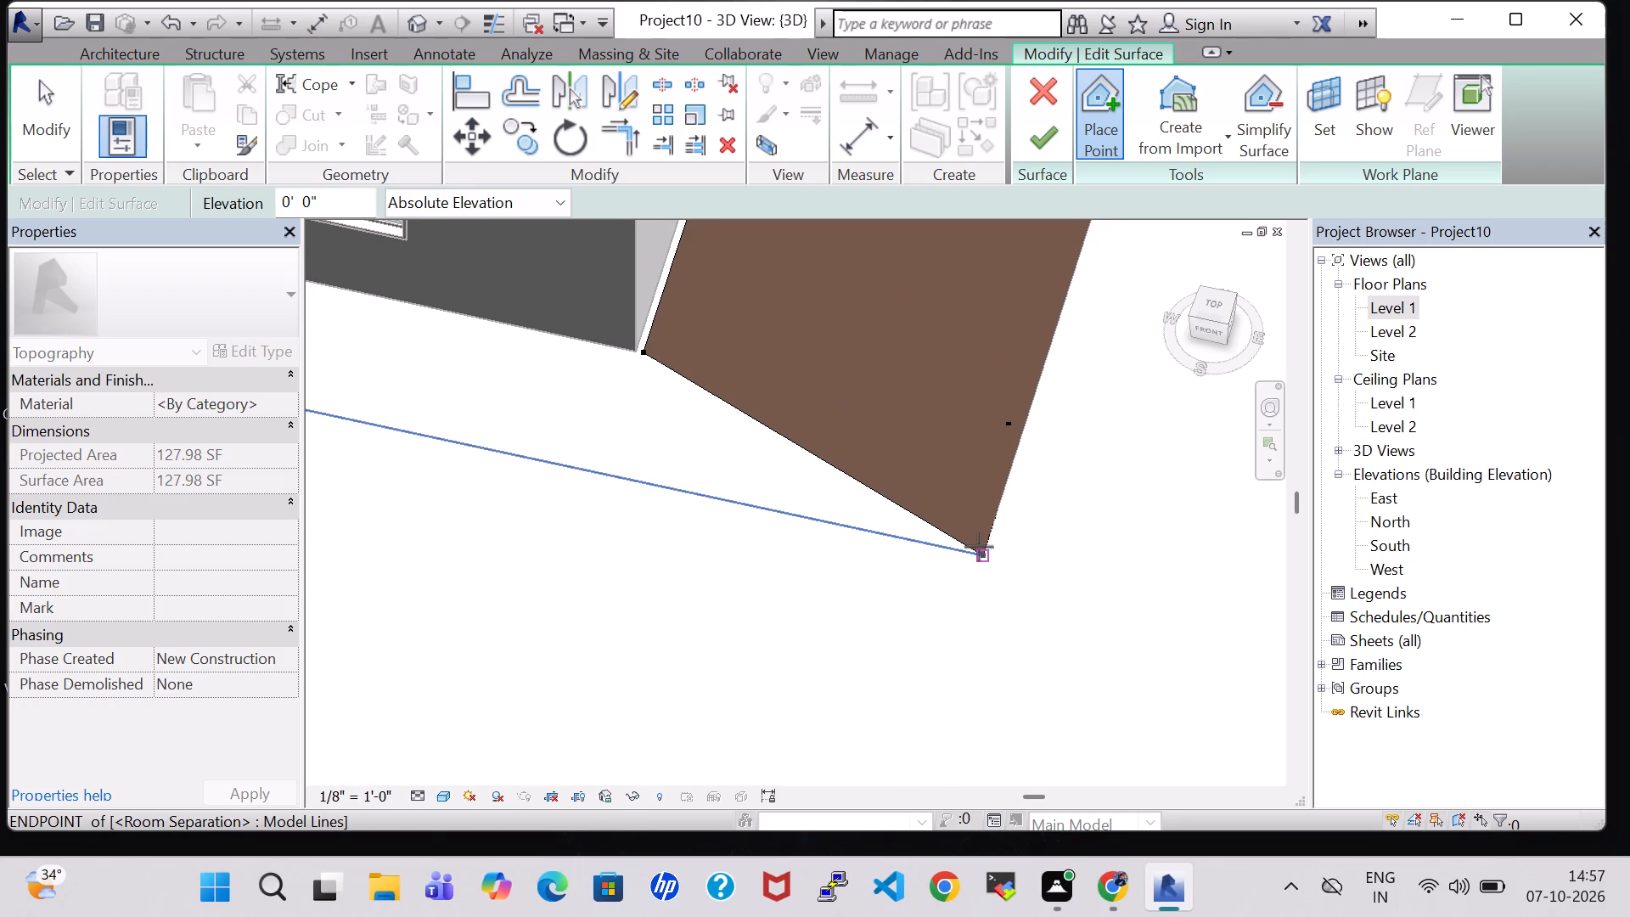
left_click(610, 481)
middle_click_drag(514, 455, 874, 494)
scroll(627, 455, "up", 1)
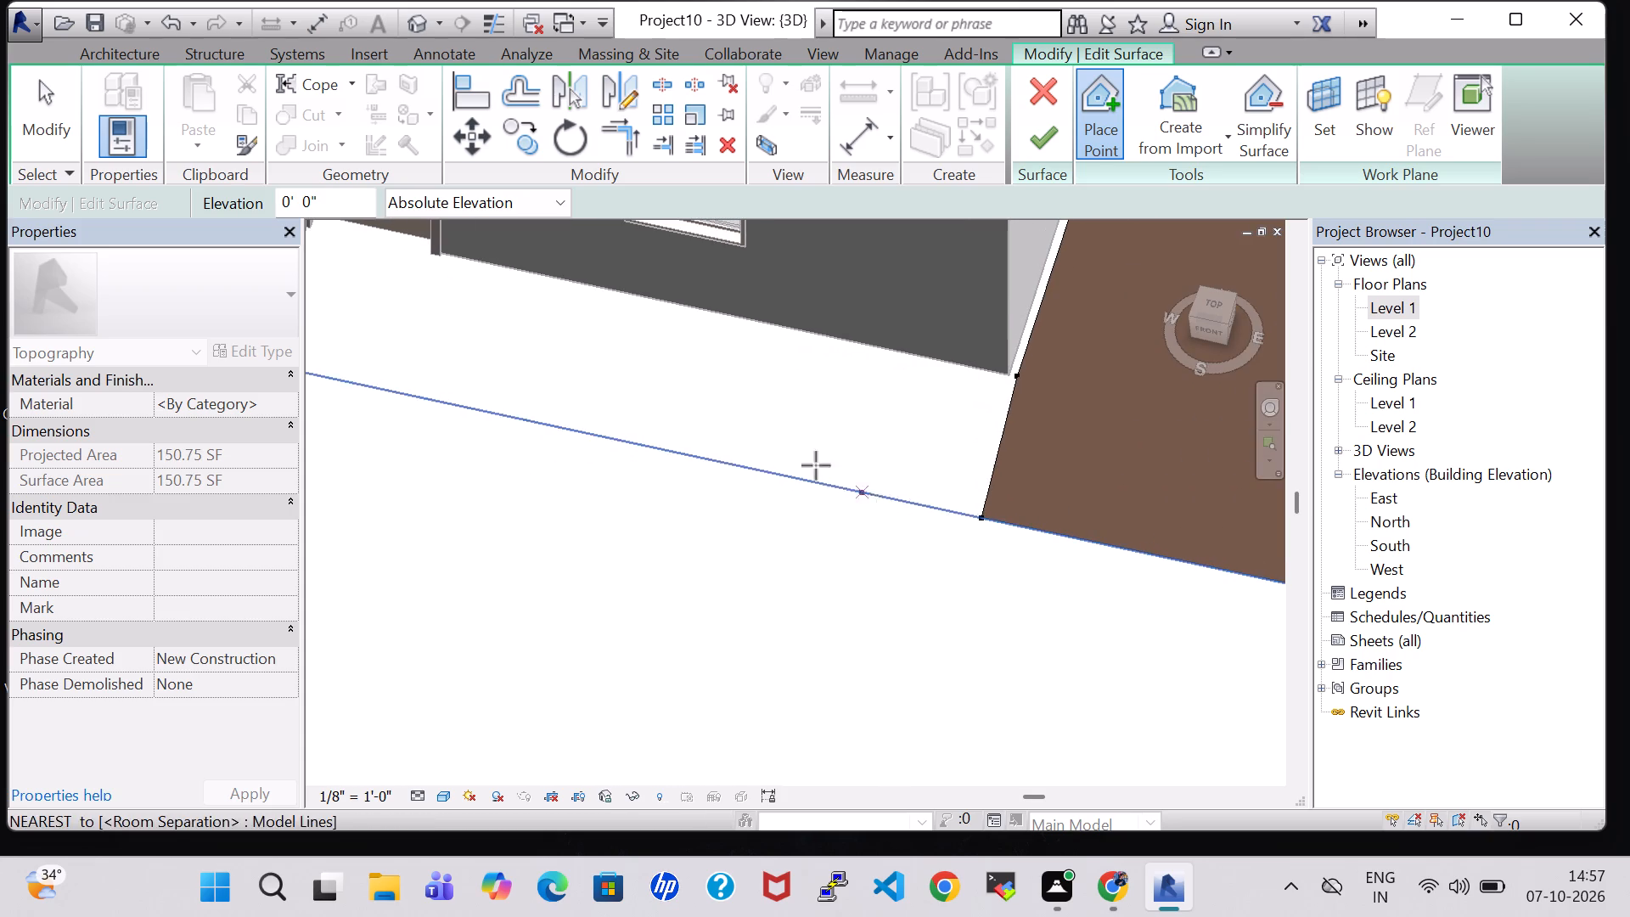
middle_click_drag(481, 358, 720, 476)
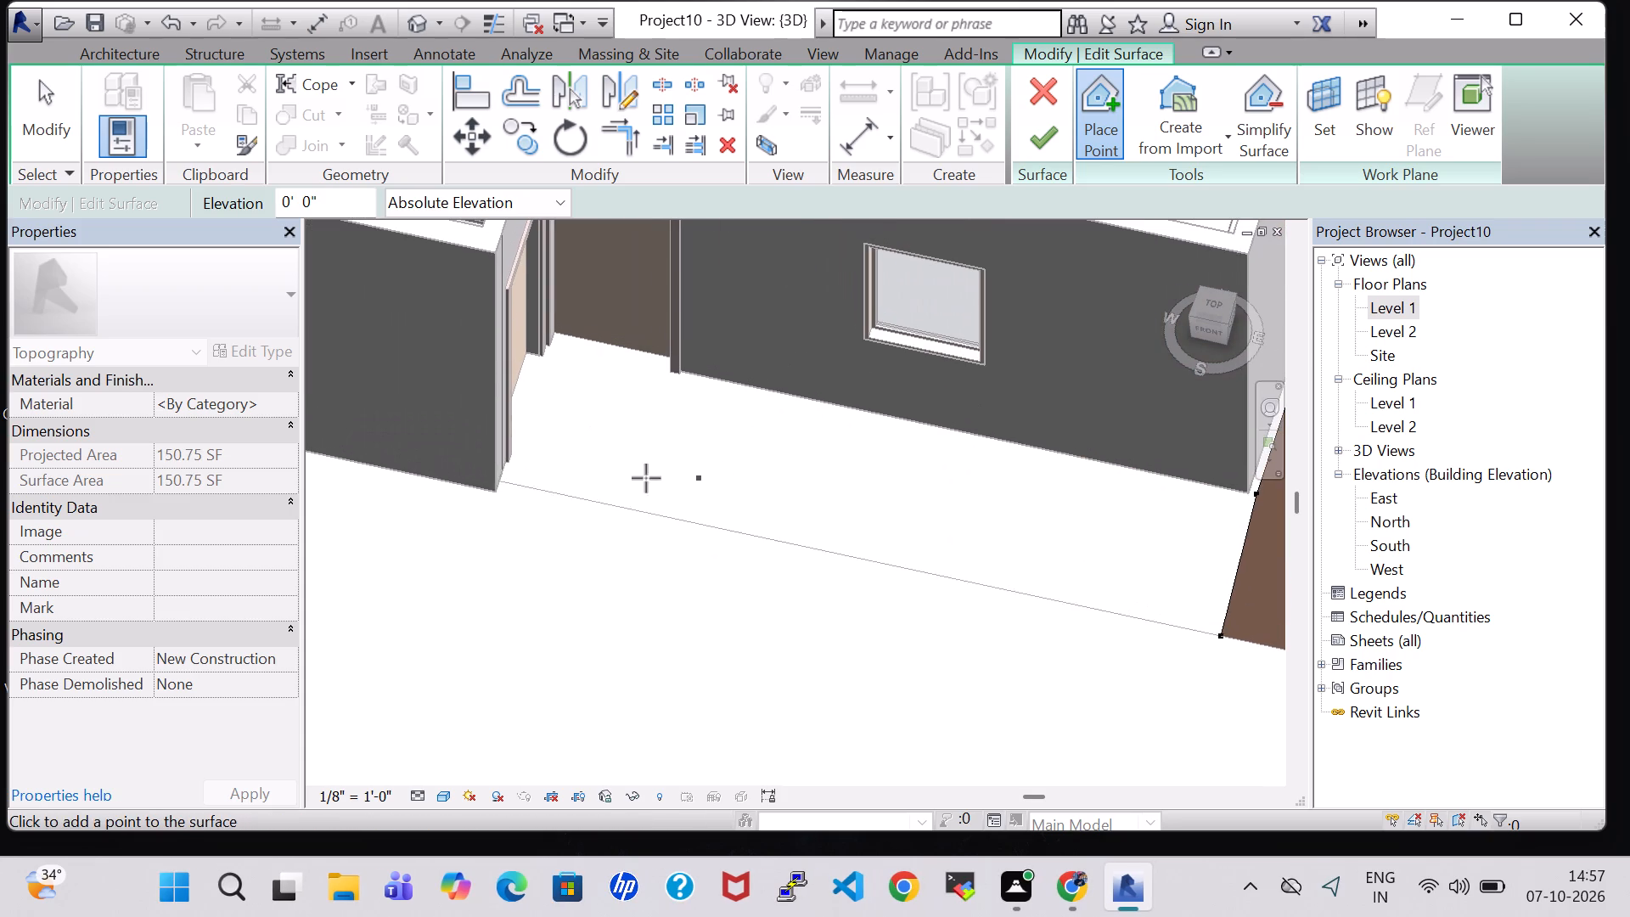
left_click(503, 482)
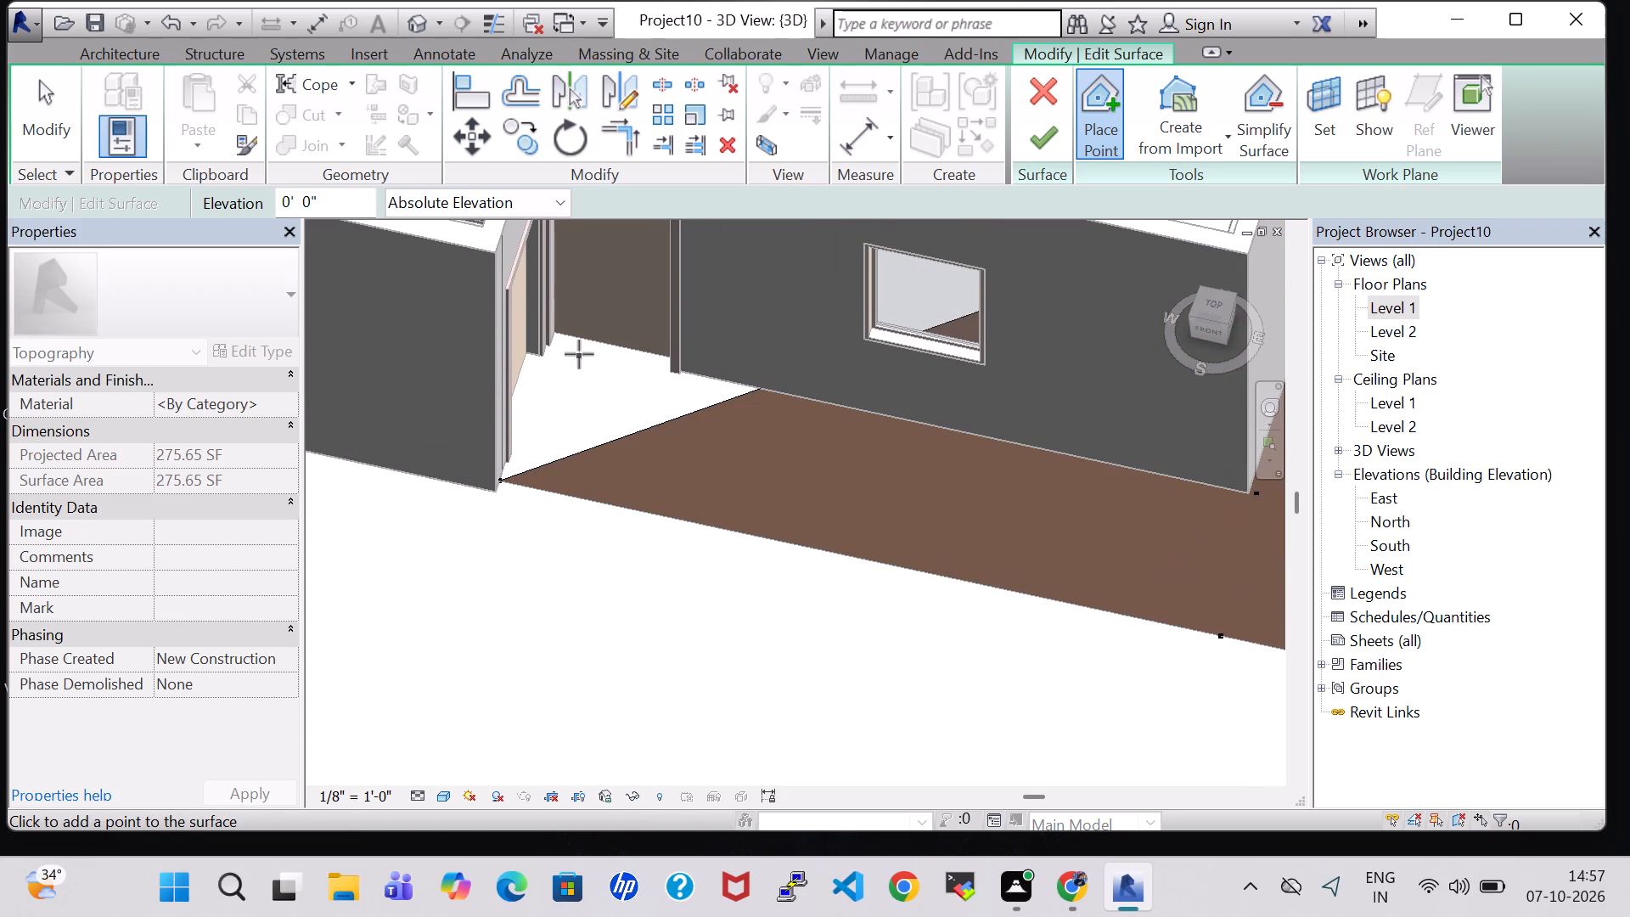
left_click(560, 336)
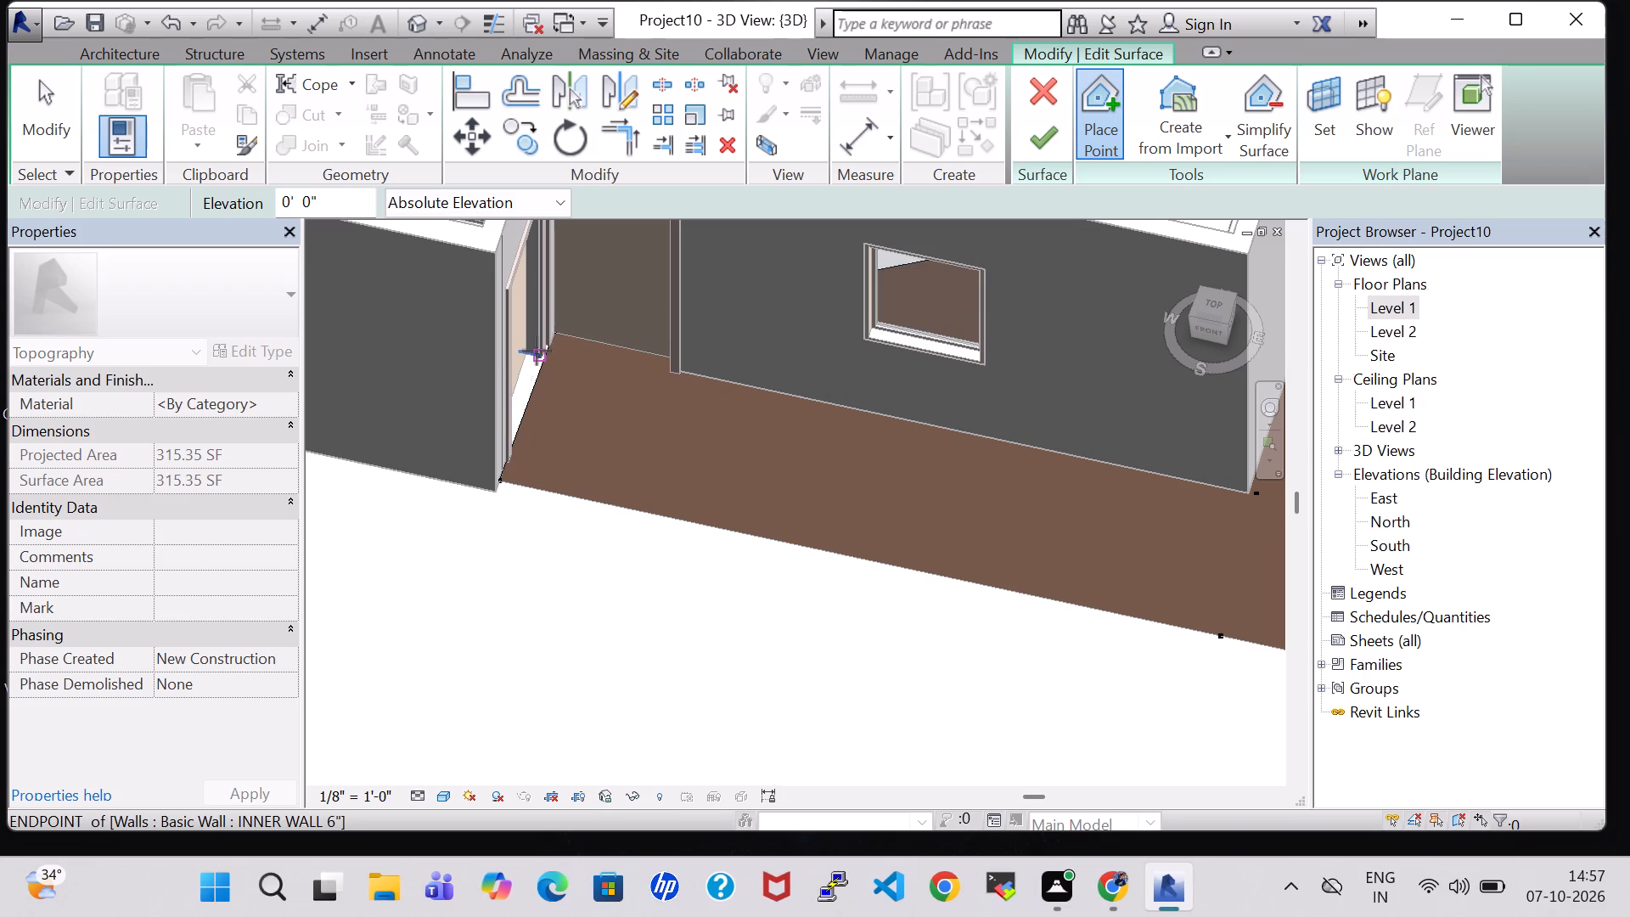
left_click(528, 356)
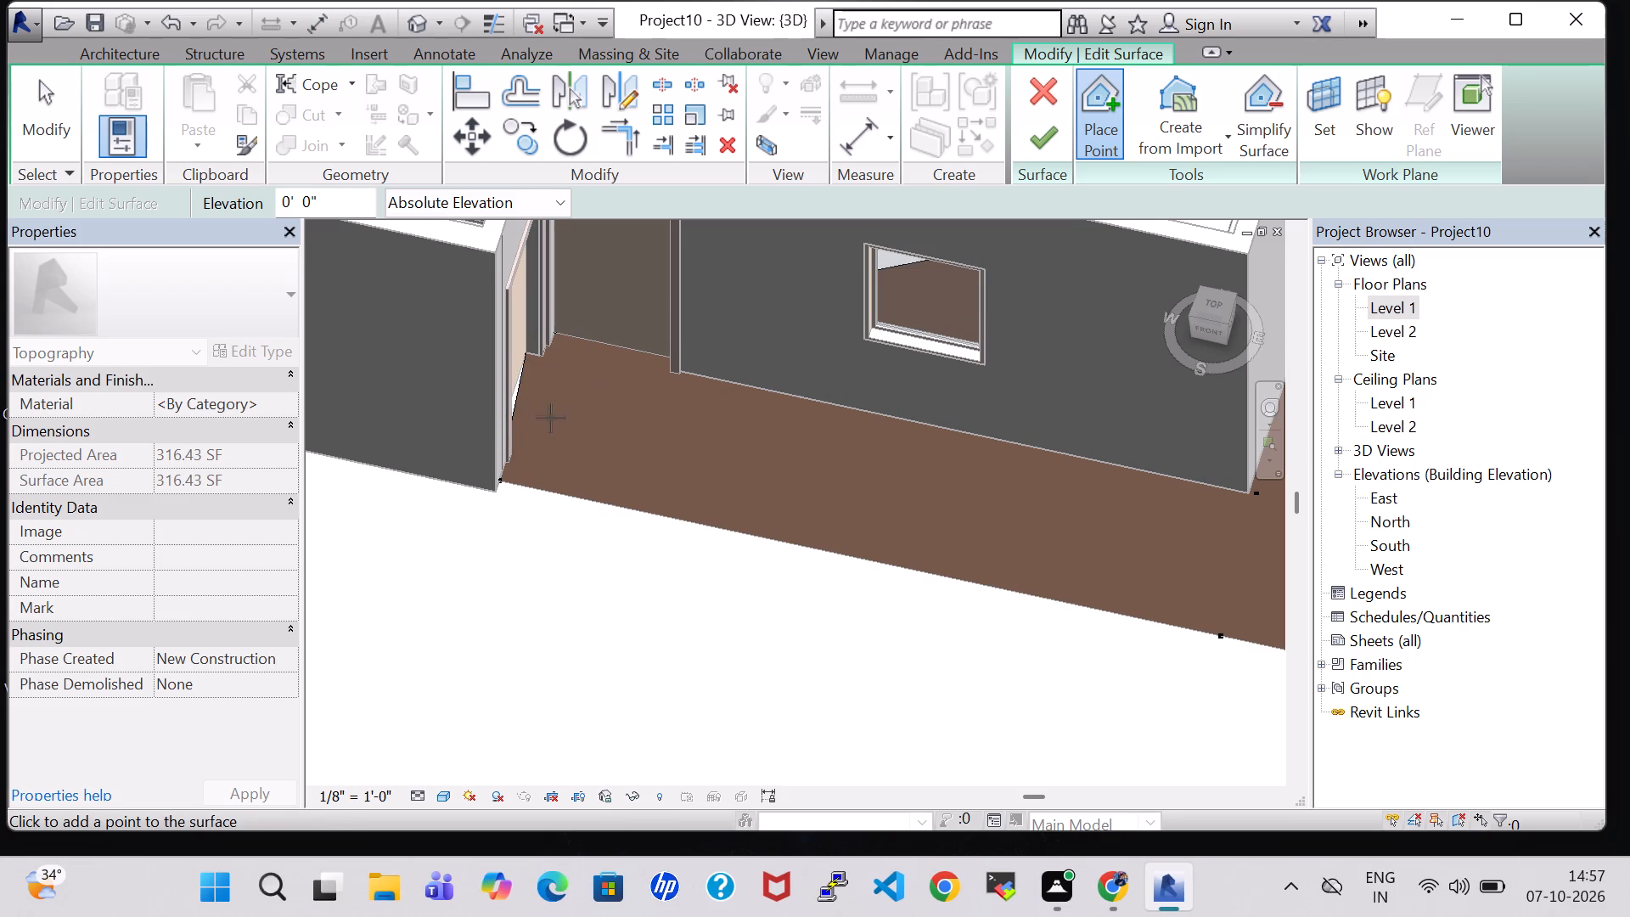
key("Escape")
Add a surface point at the base of the wall east of the bedroom's outer door and finish the toposurface.
scroll(898, 587, "down", 6)
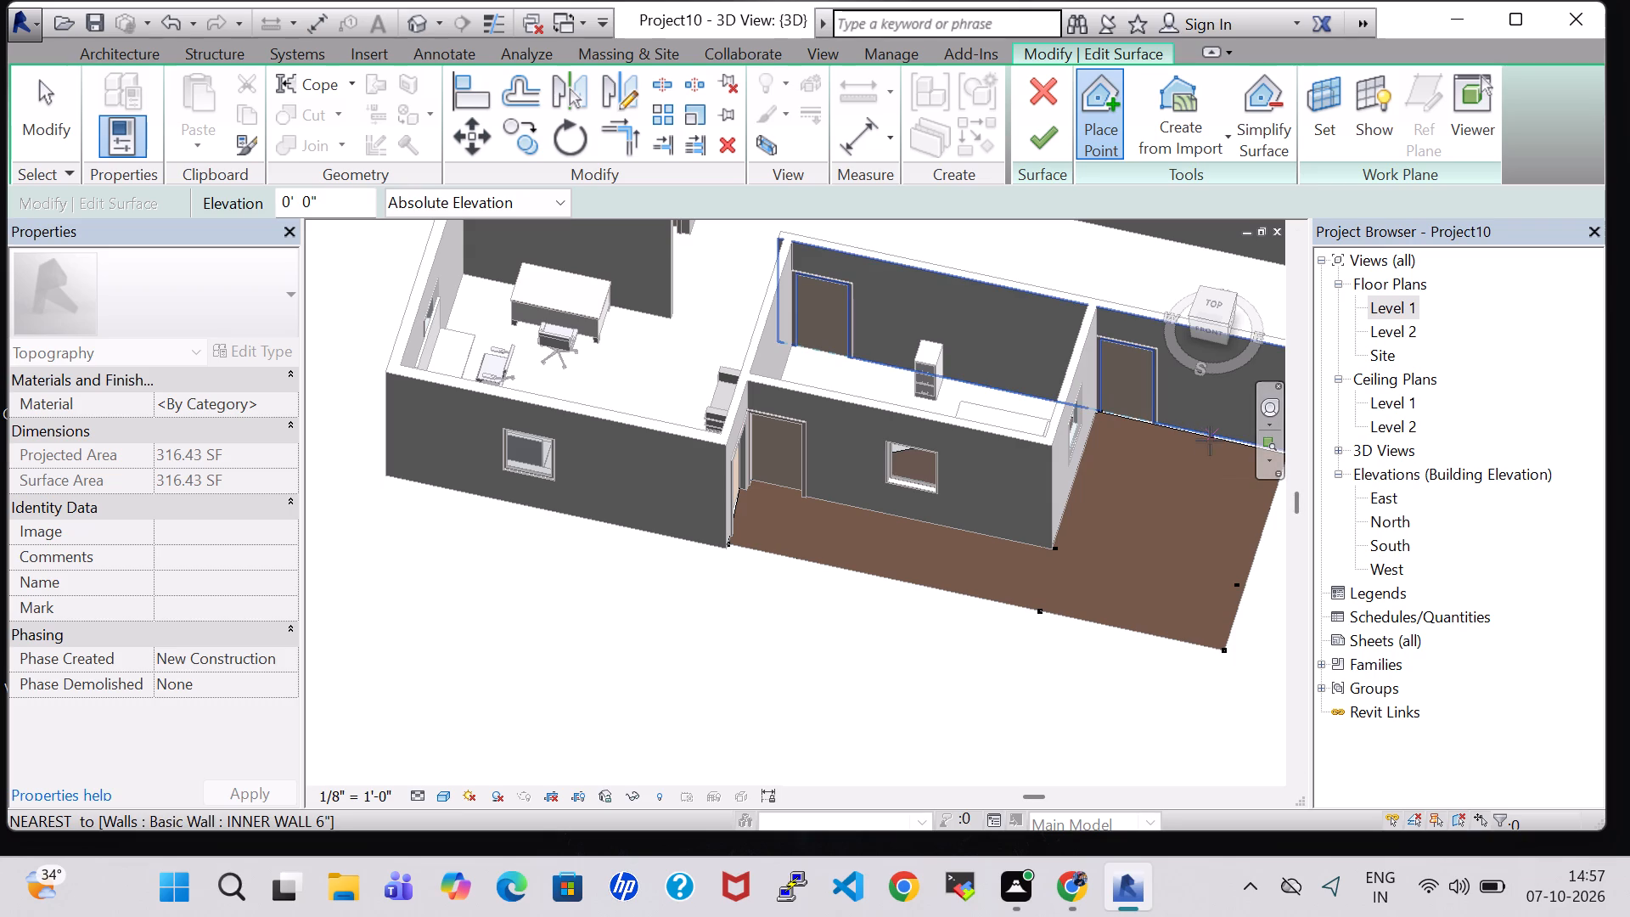
scroll(1210, 441, "up", 8)
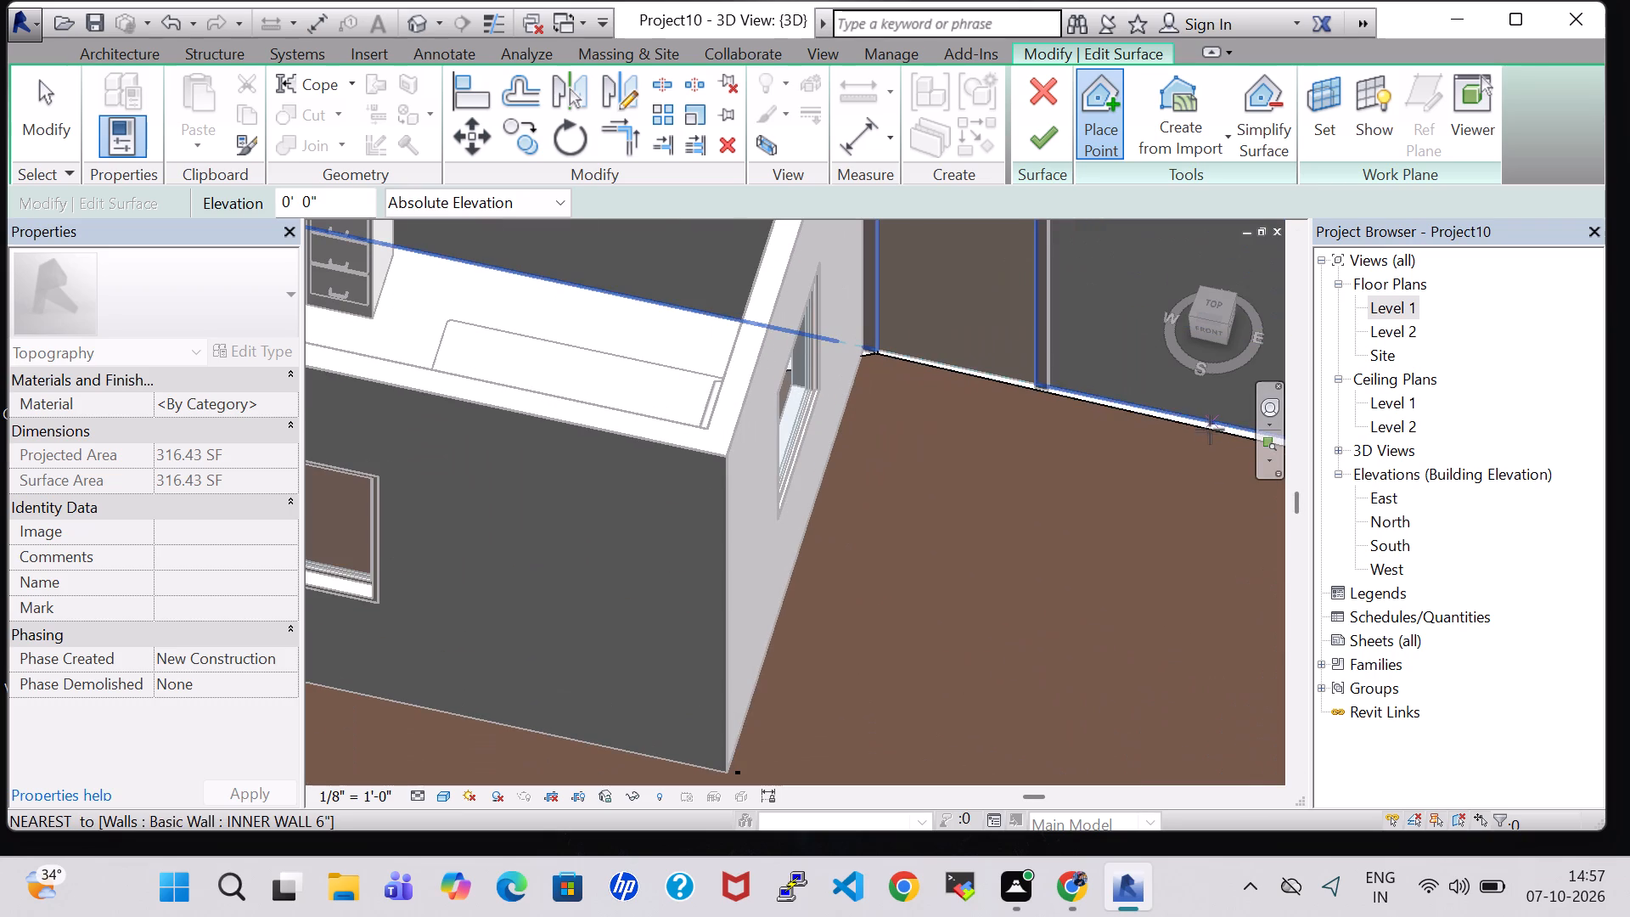
left_click(1210, 424)
scroll(1027, 544, "down", 3)
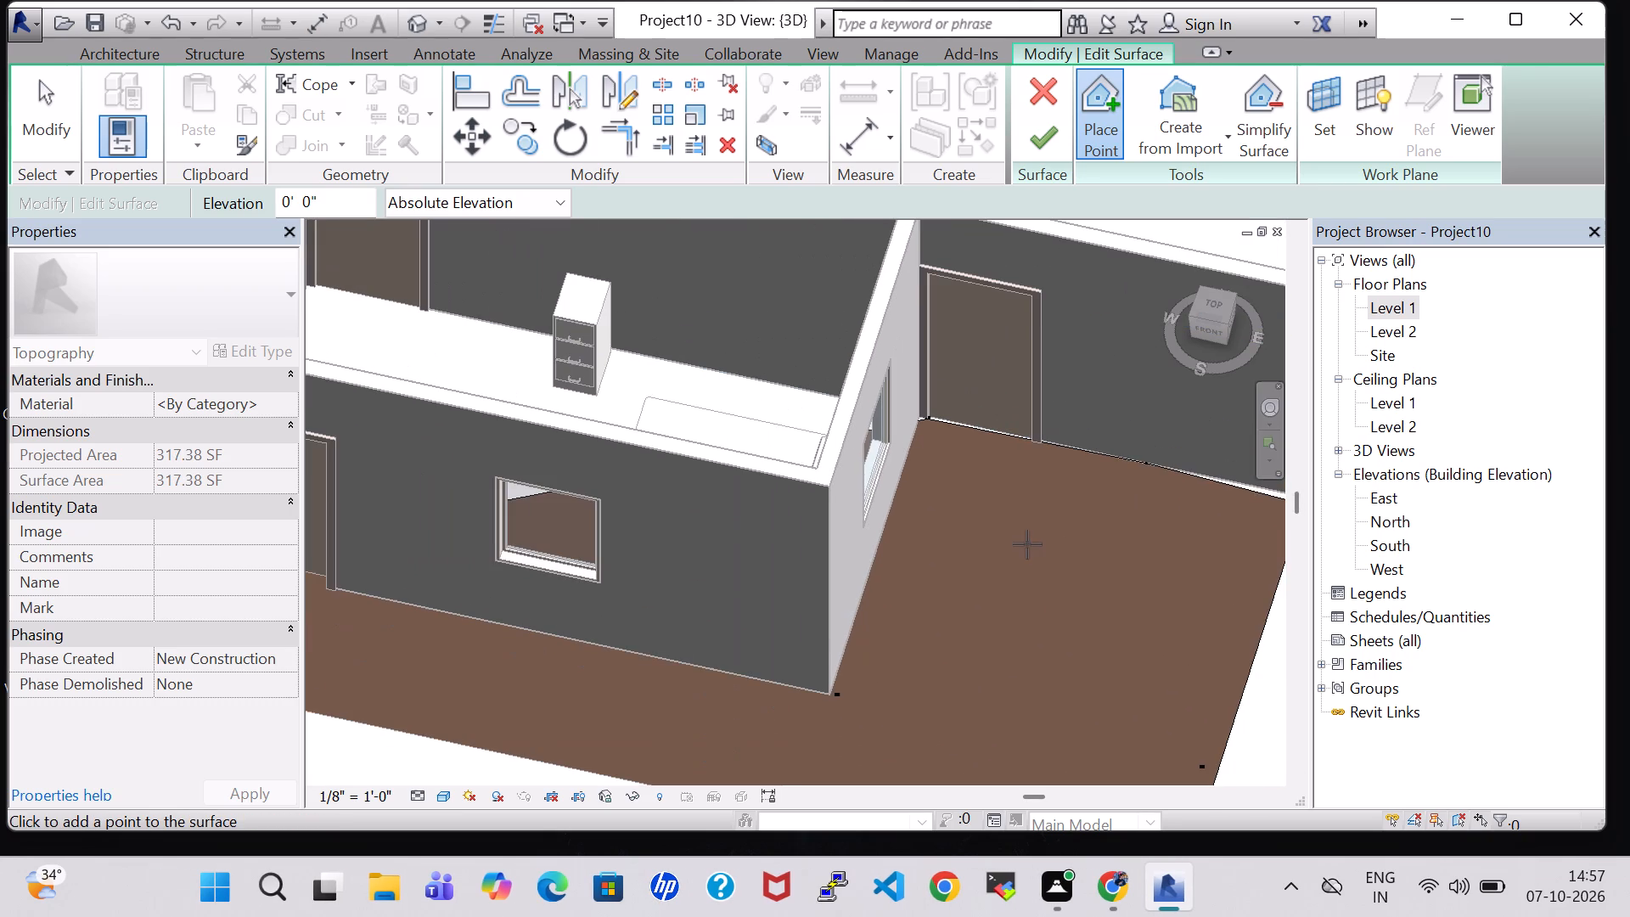
left_click(1055, 148)
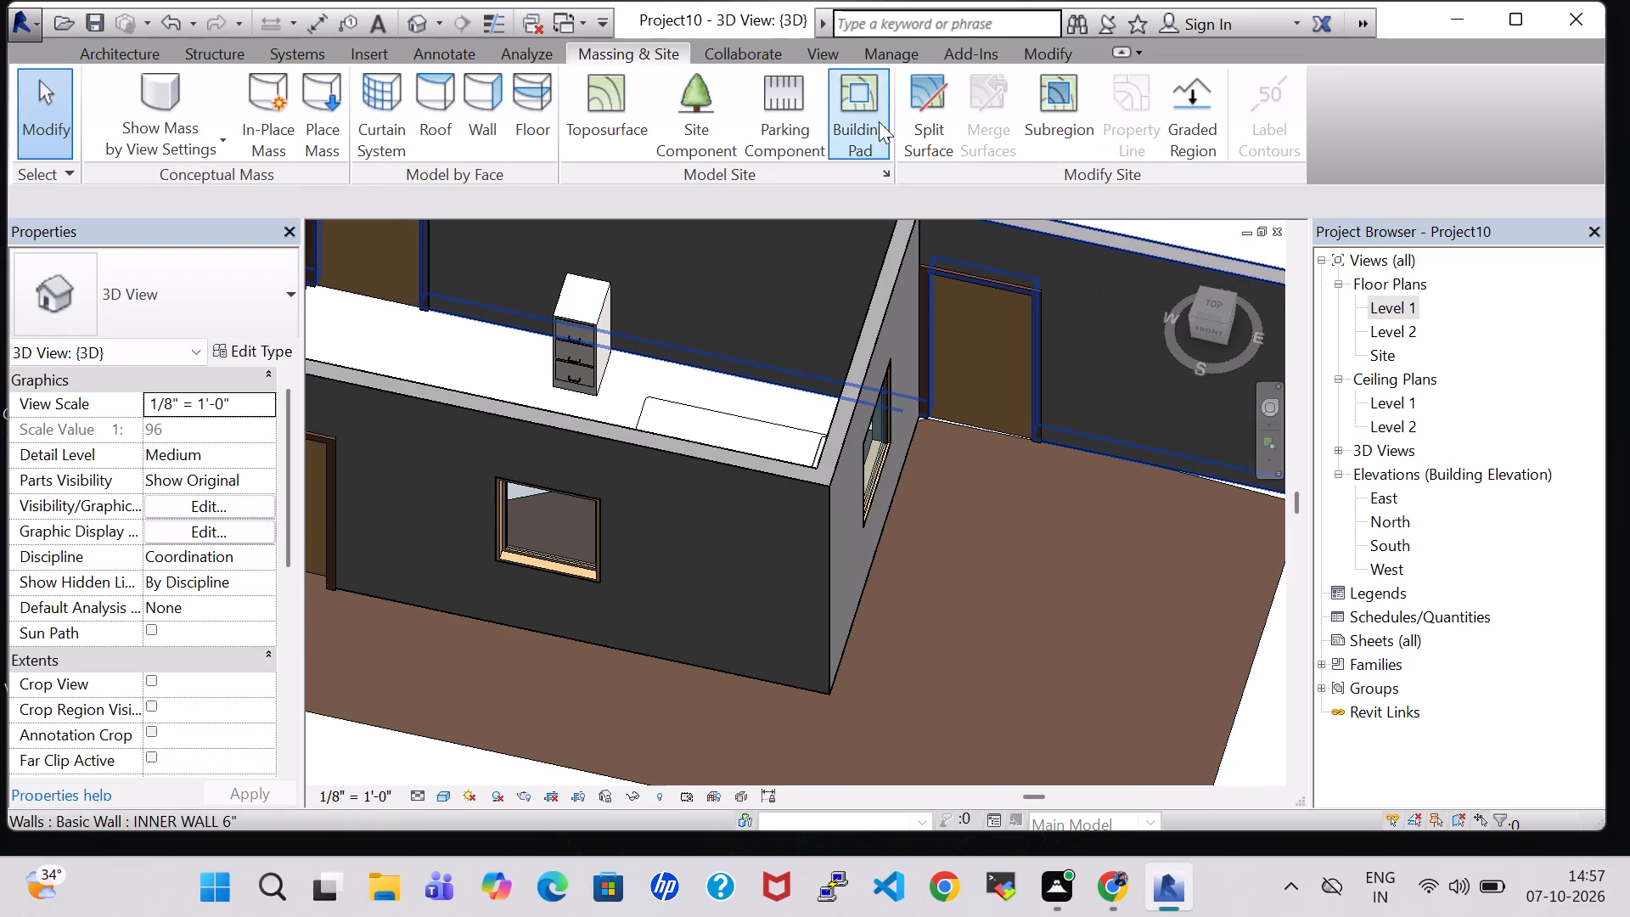
Start placing a parking component on Level 1 using the Parking Space 9' x 18' - 60 deg type.
left_click(776, 118)
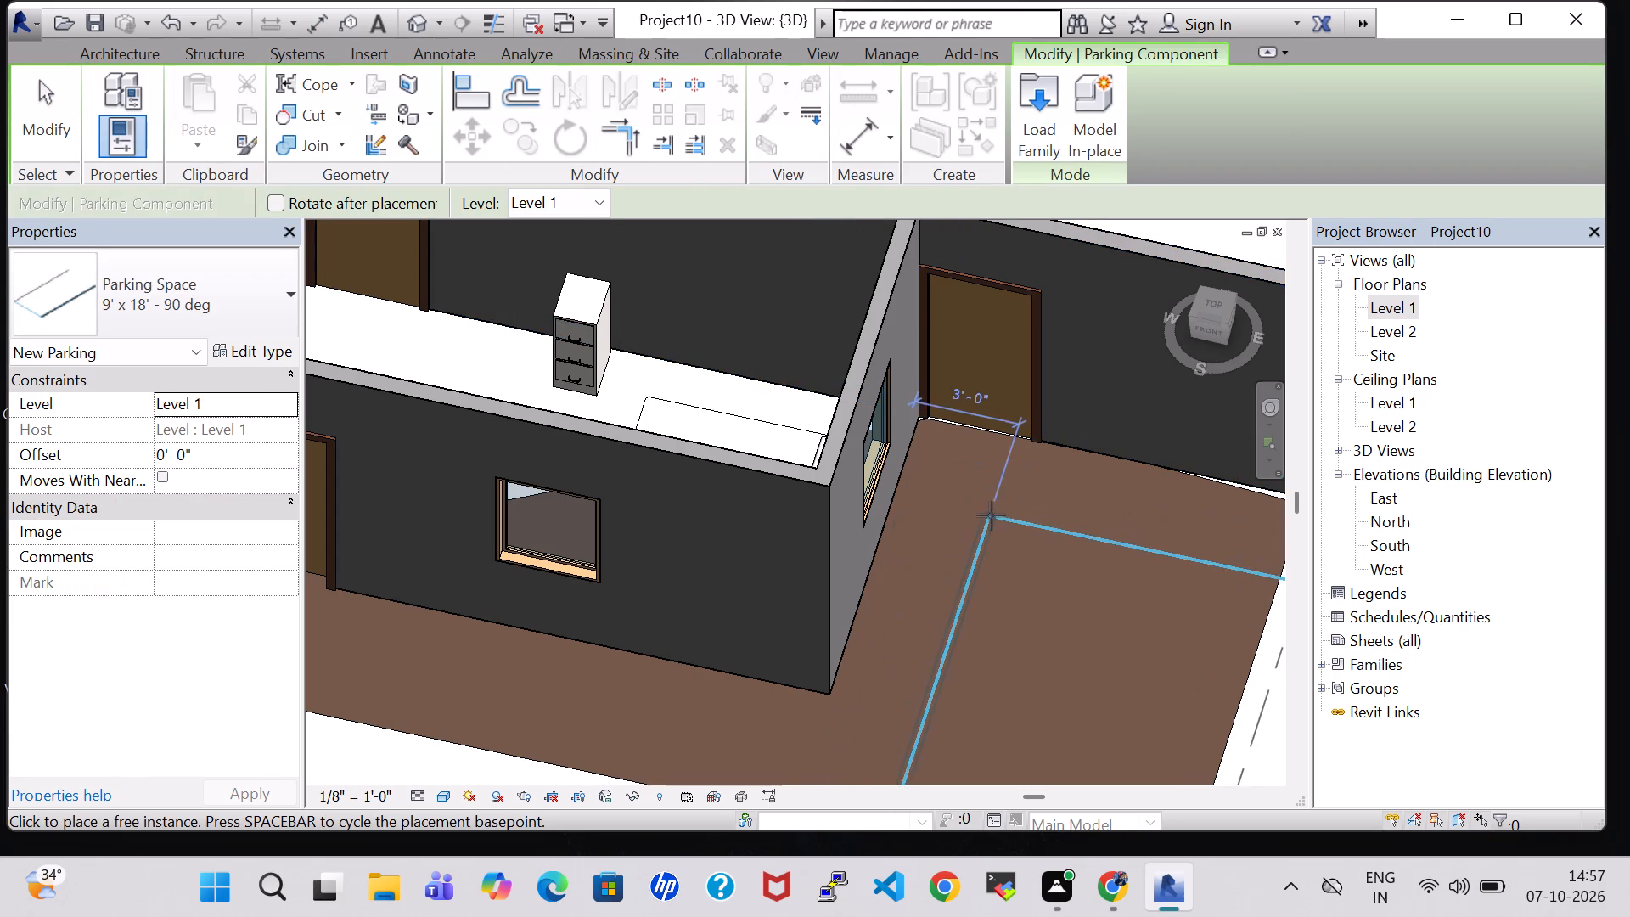
scroll(947, 461, "down", 3)
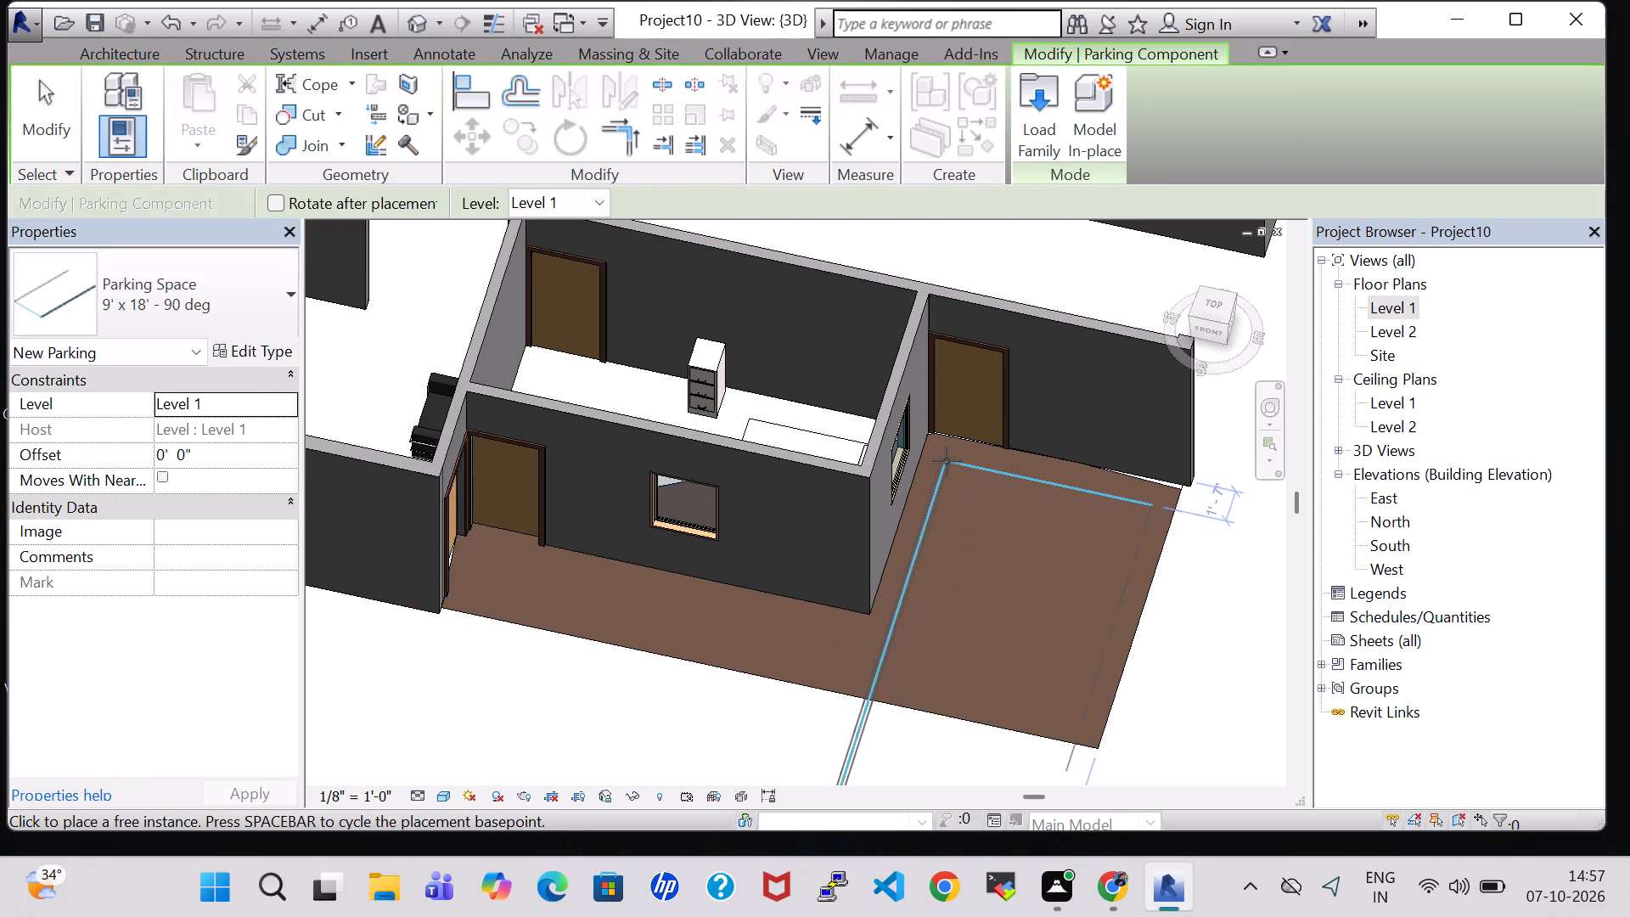
scroll(947, 461, "down", 1)
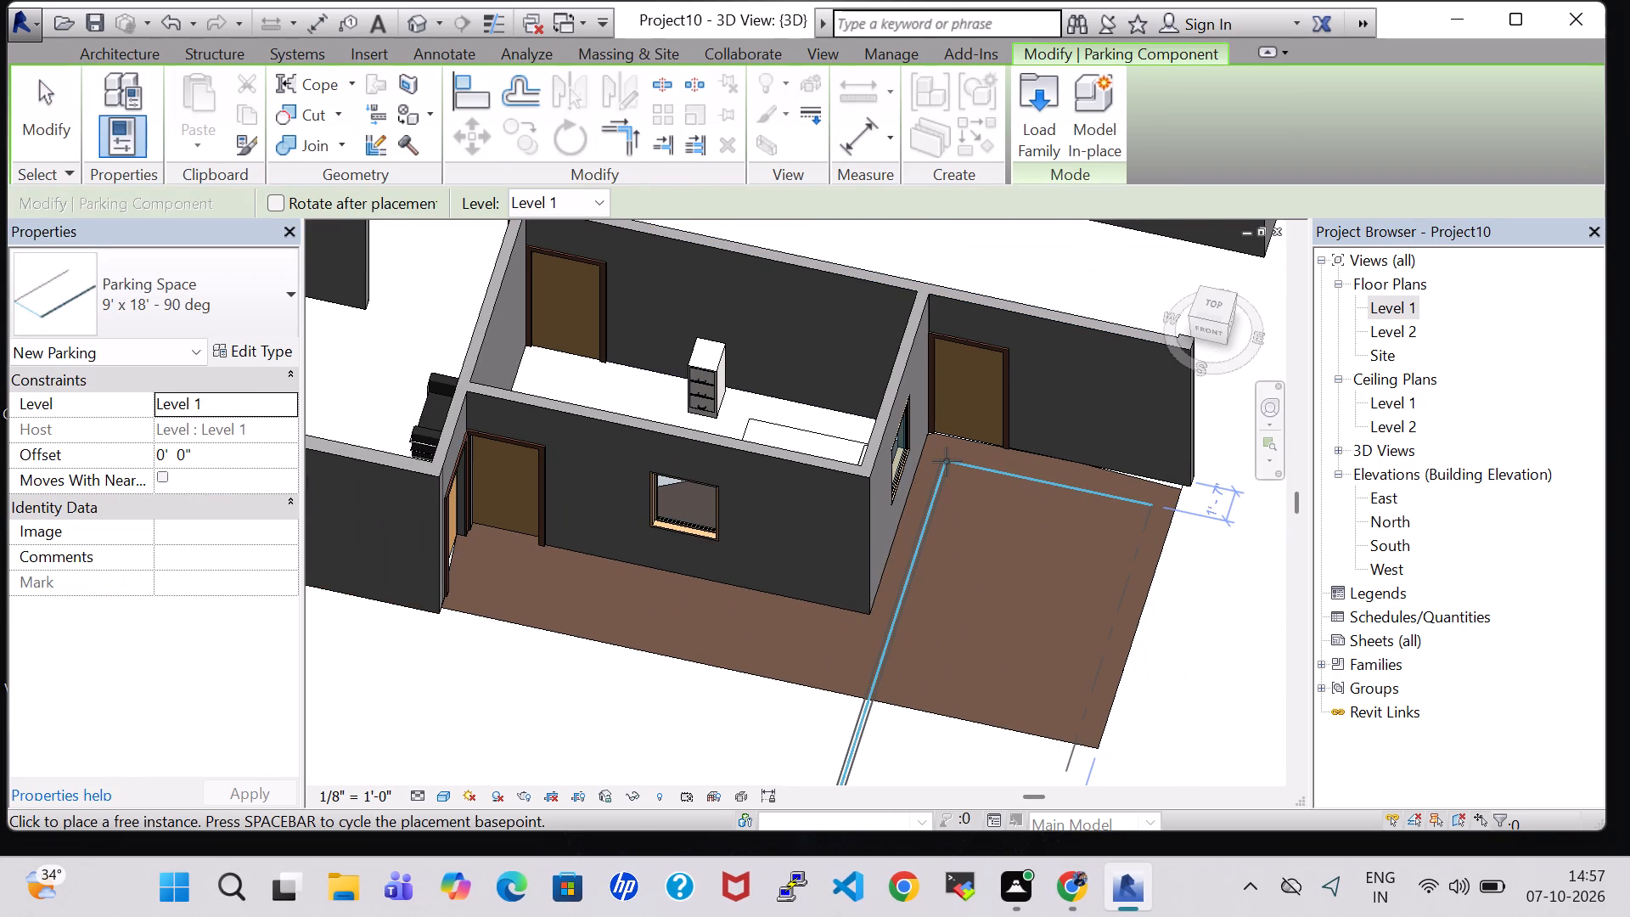
scroll(947, 461, "down", 2)
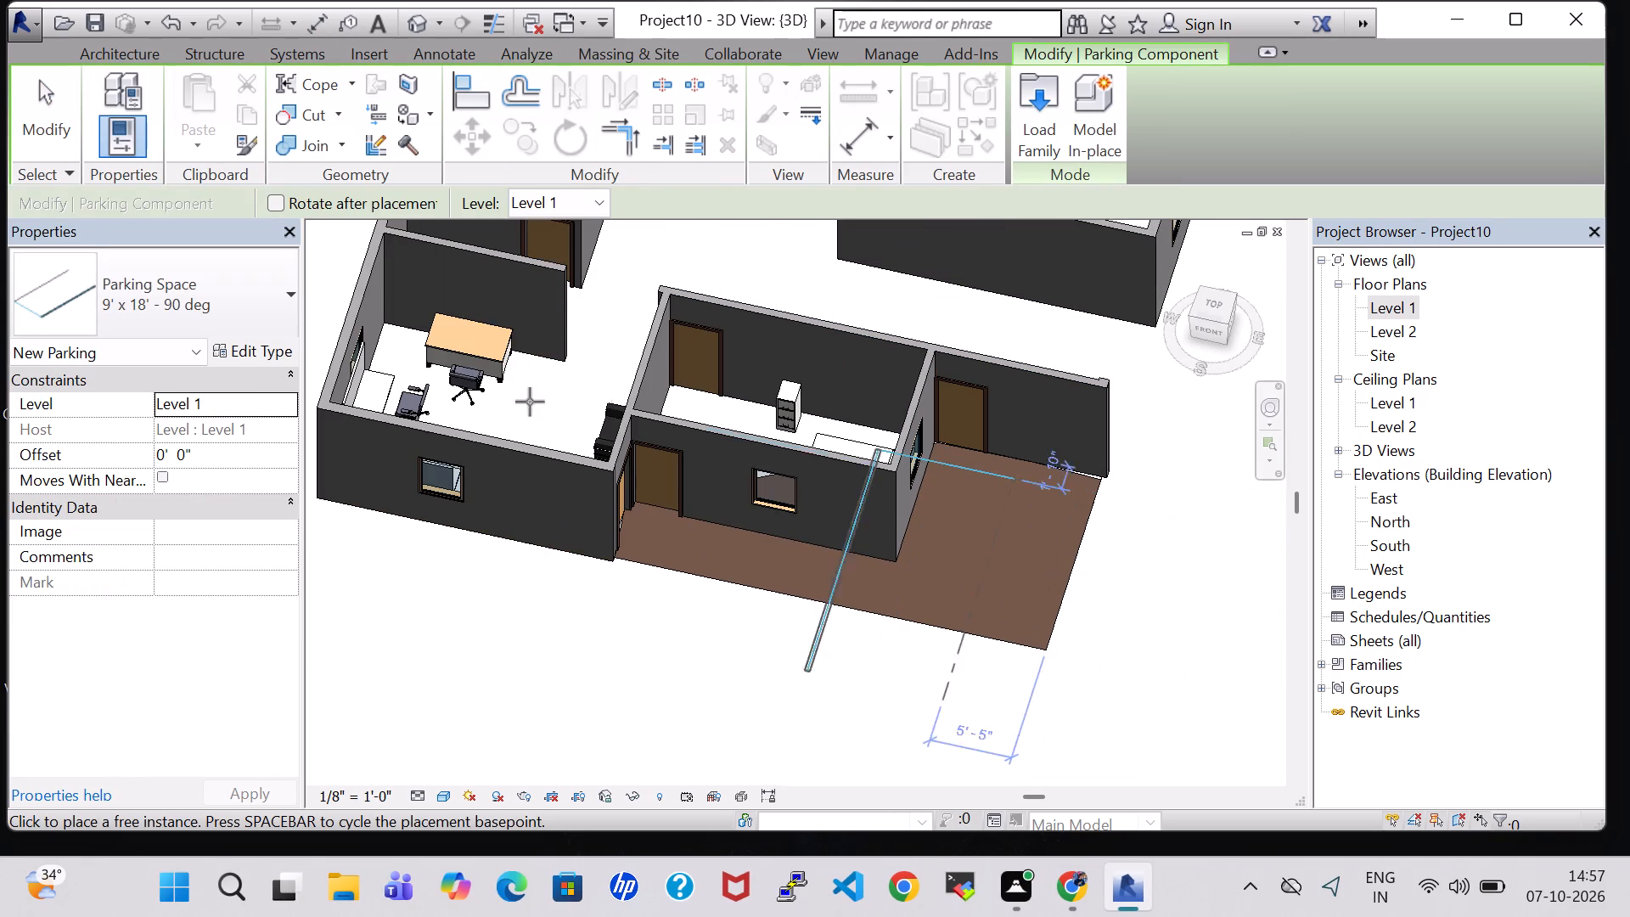
left_click(254, 280)
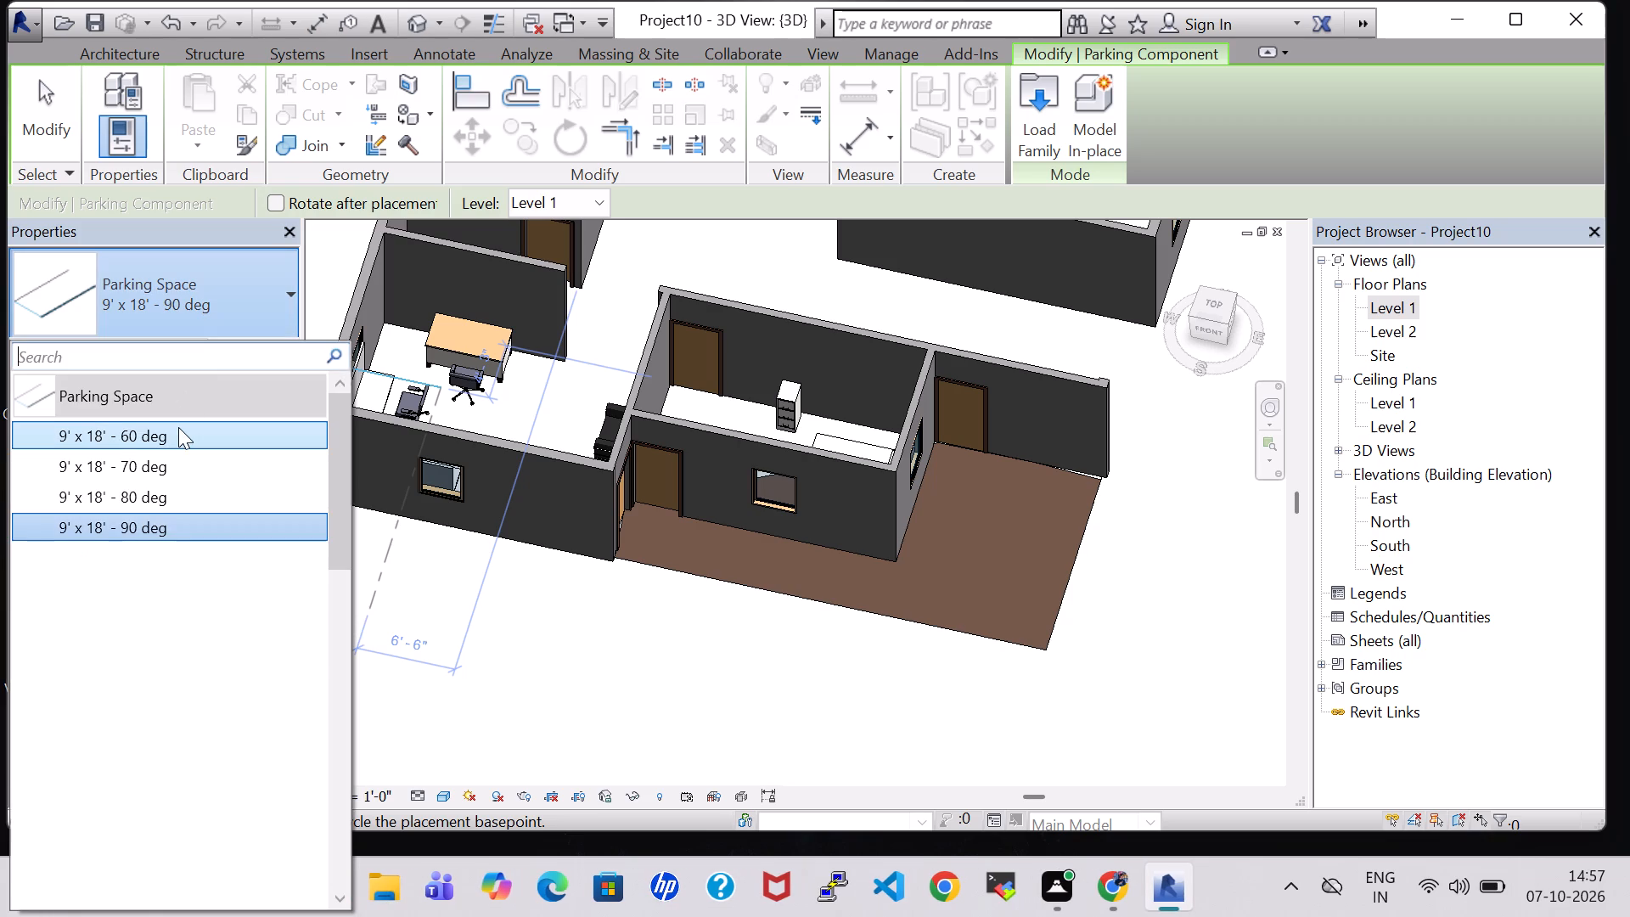
left_click(178, 435)
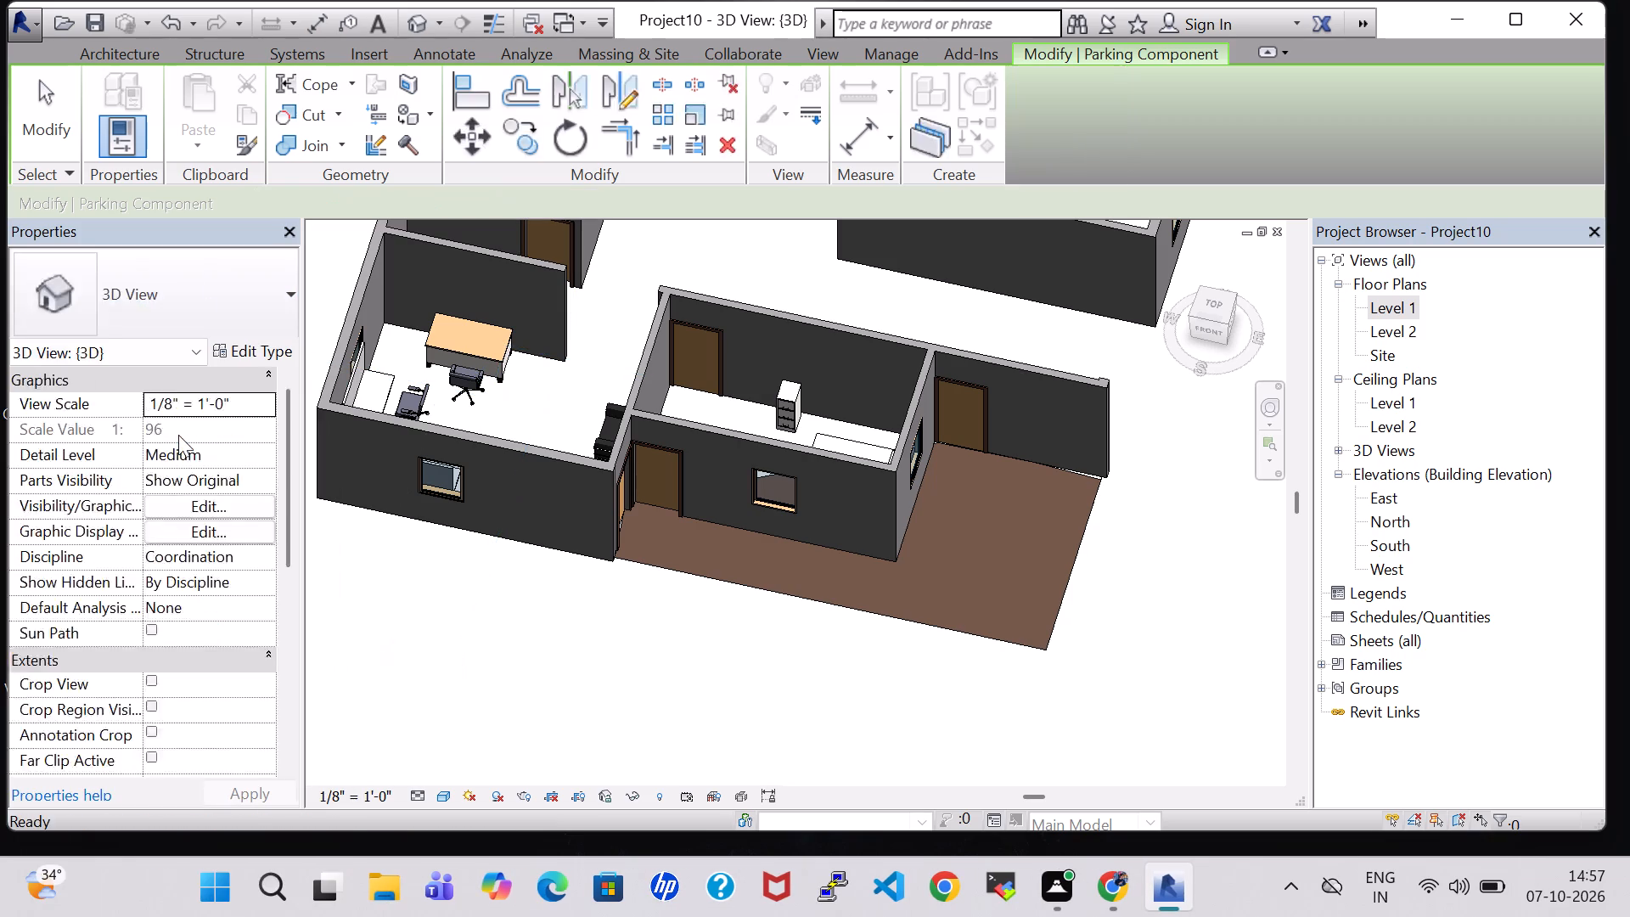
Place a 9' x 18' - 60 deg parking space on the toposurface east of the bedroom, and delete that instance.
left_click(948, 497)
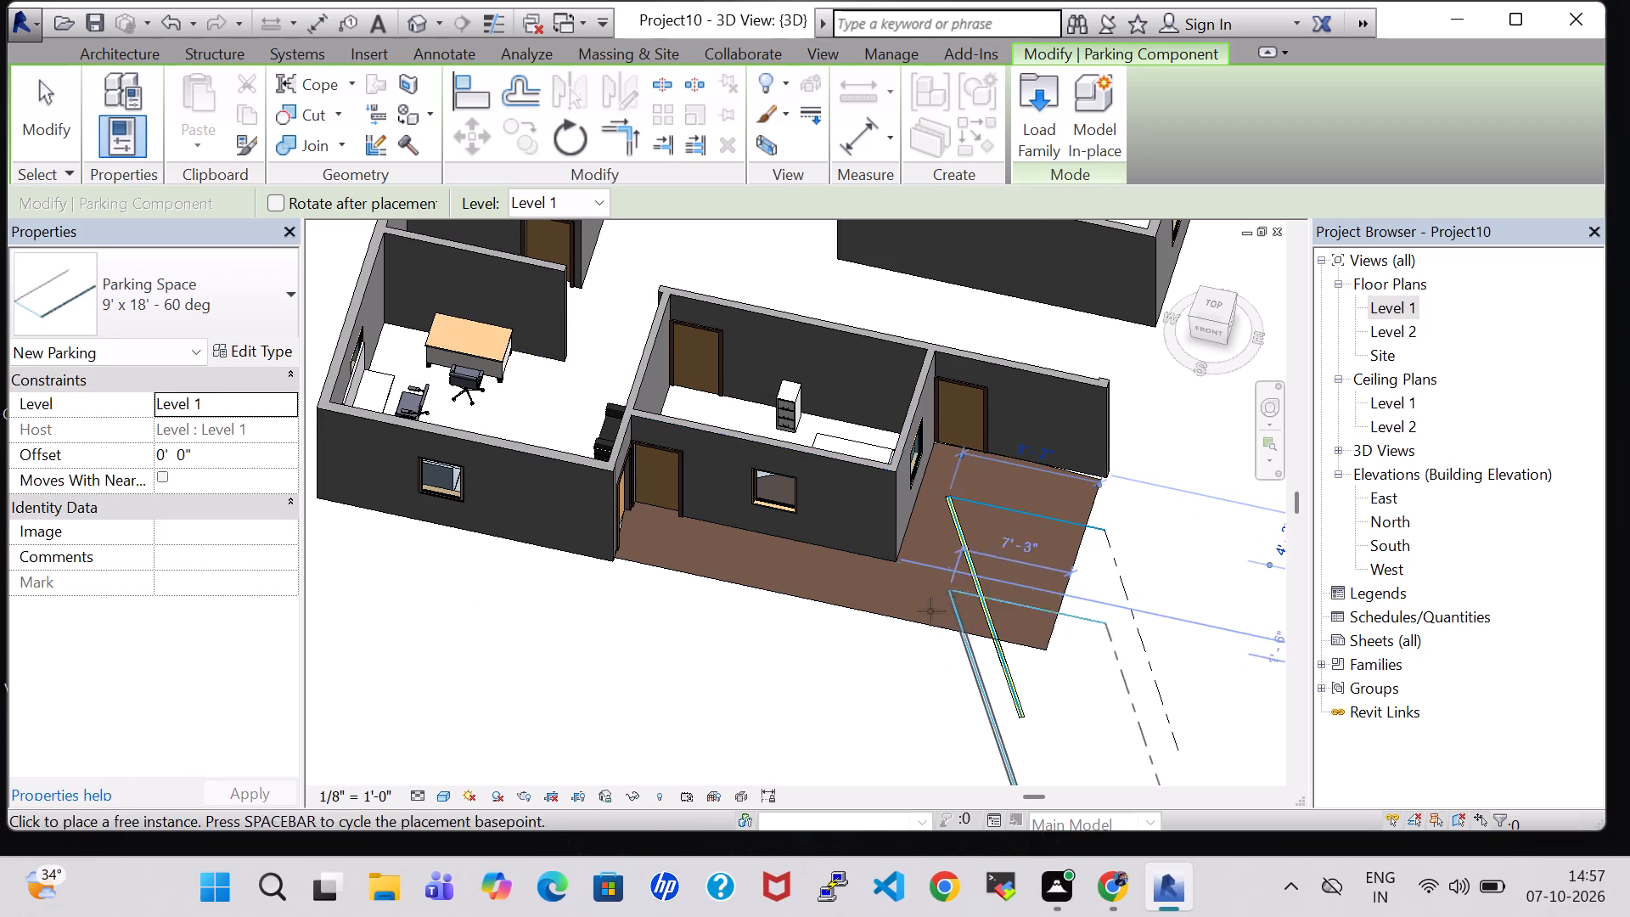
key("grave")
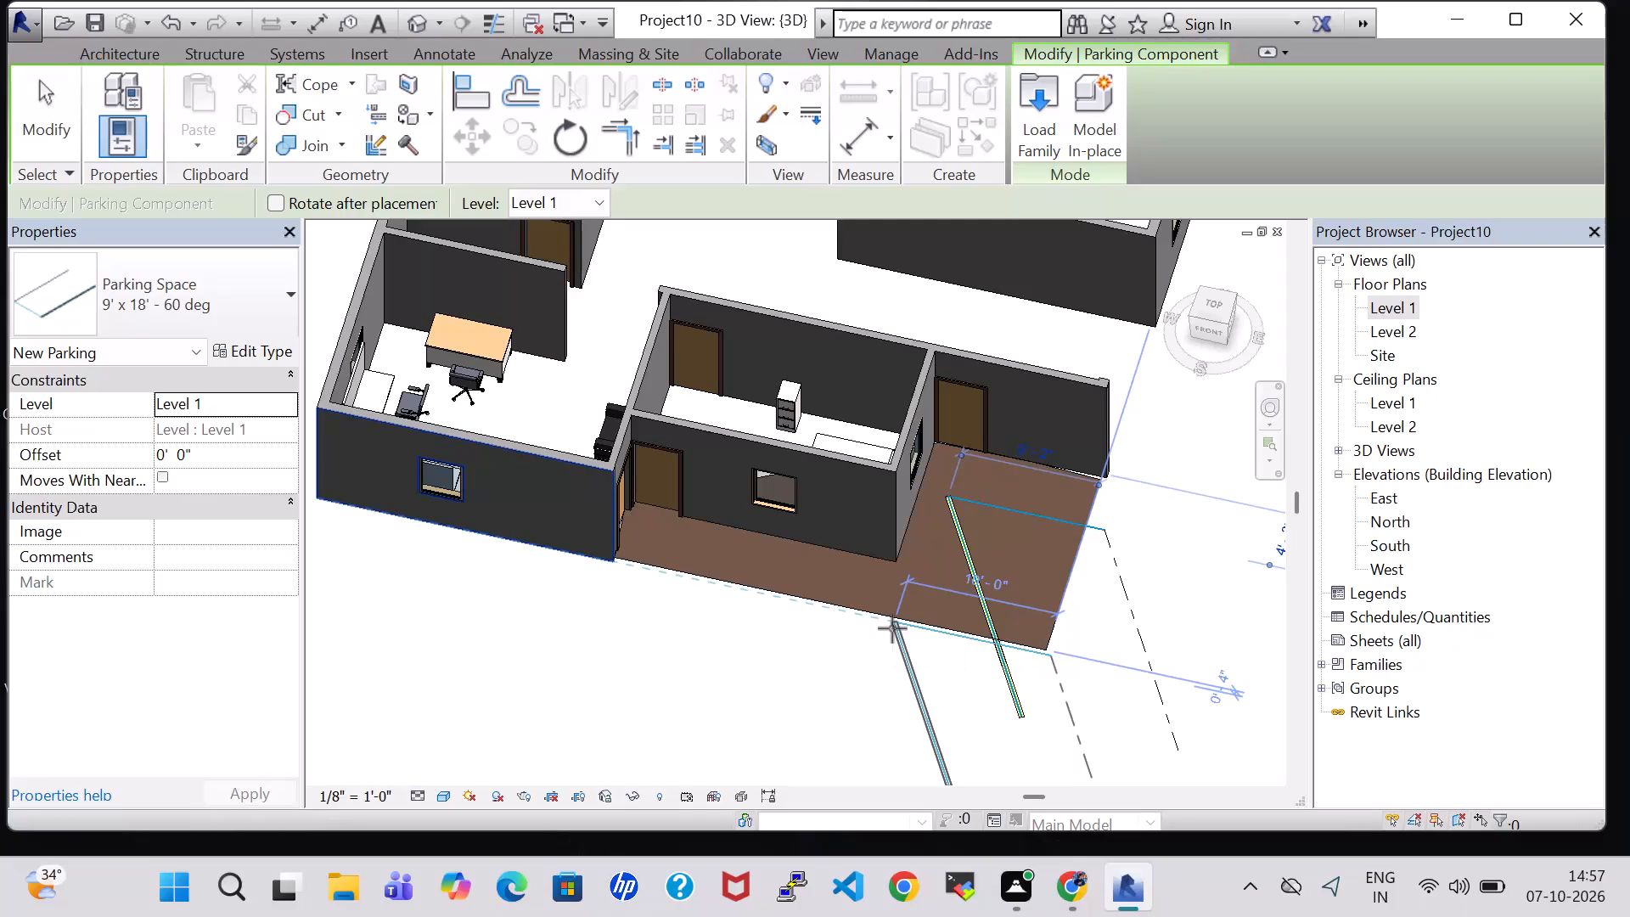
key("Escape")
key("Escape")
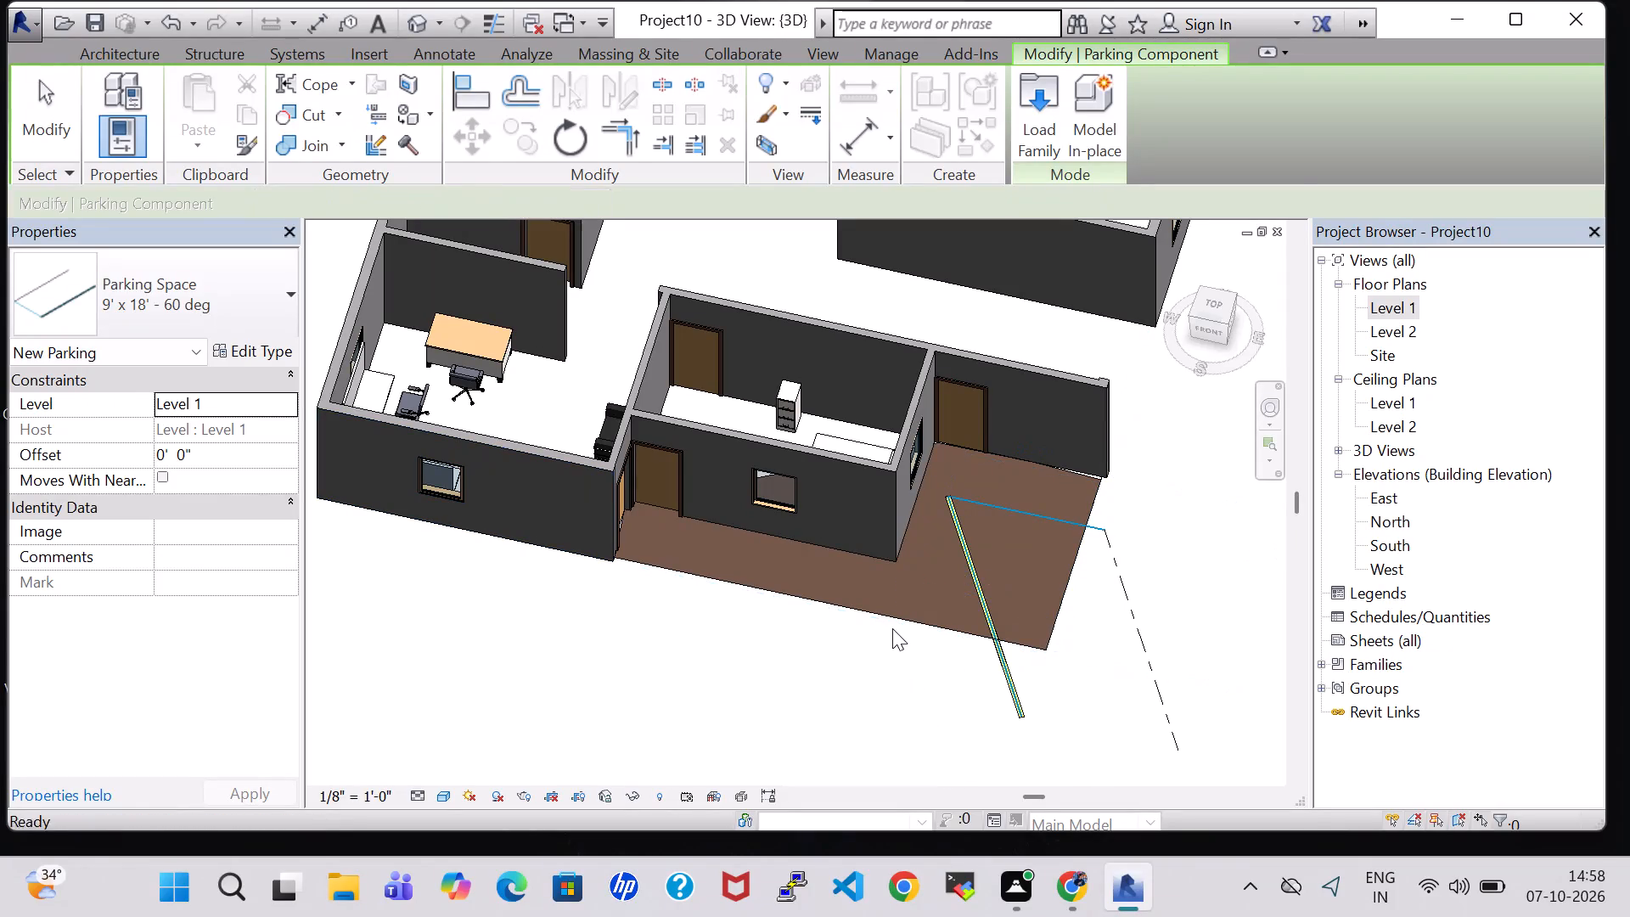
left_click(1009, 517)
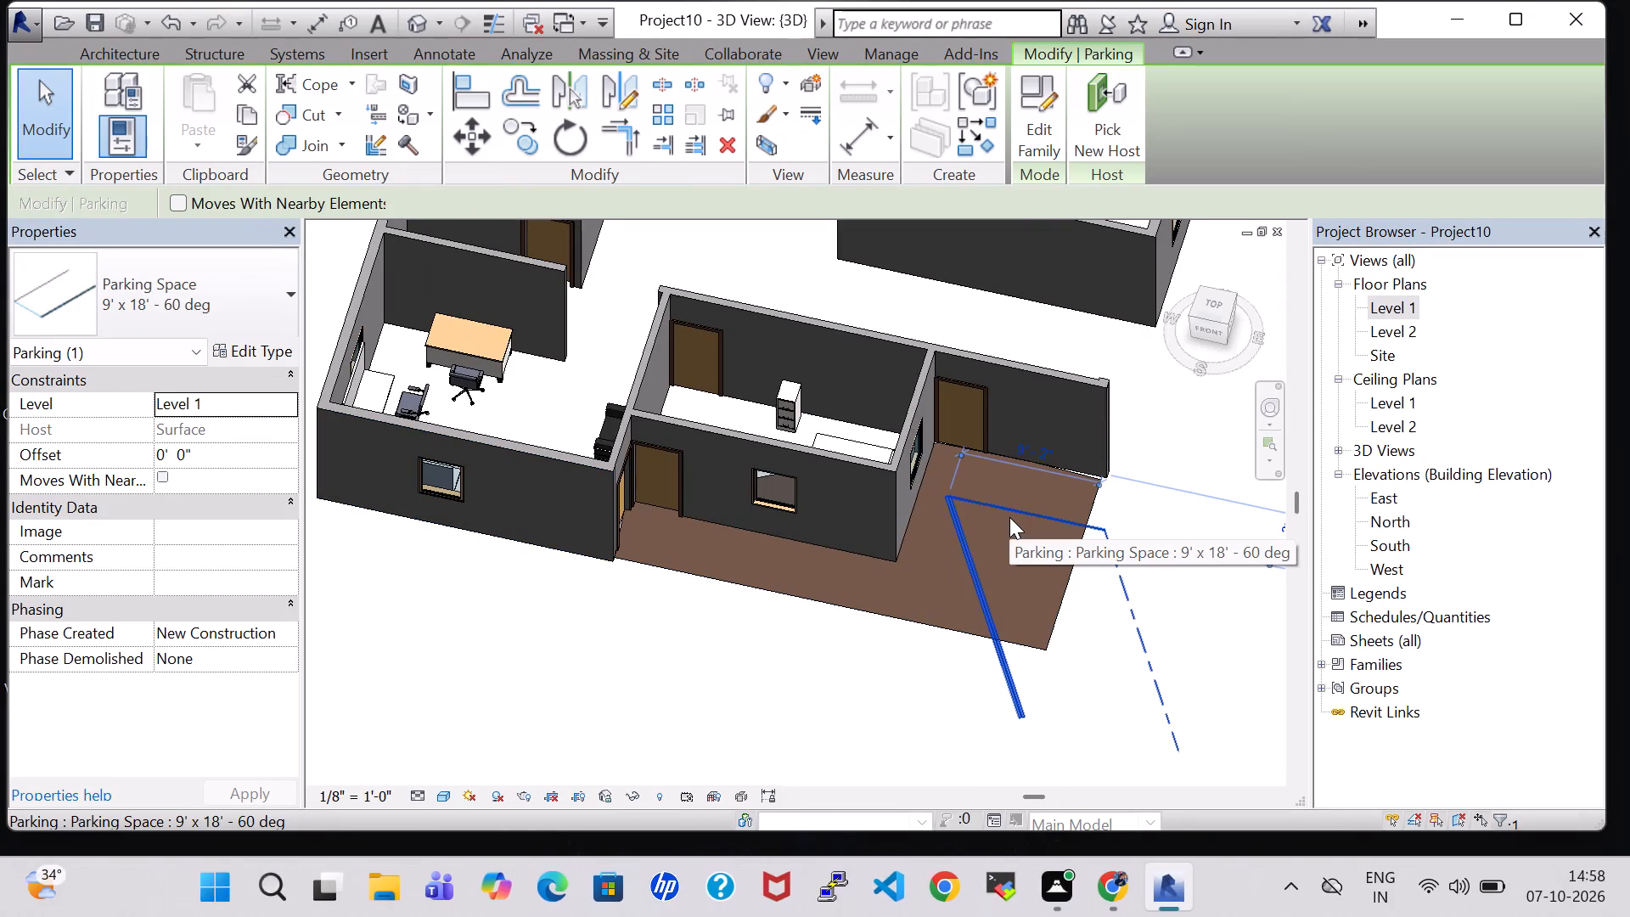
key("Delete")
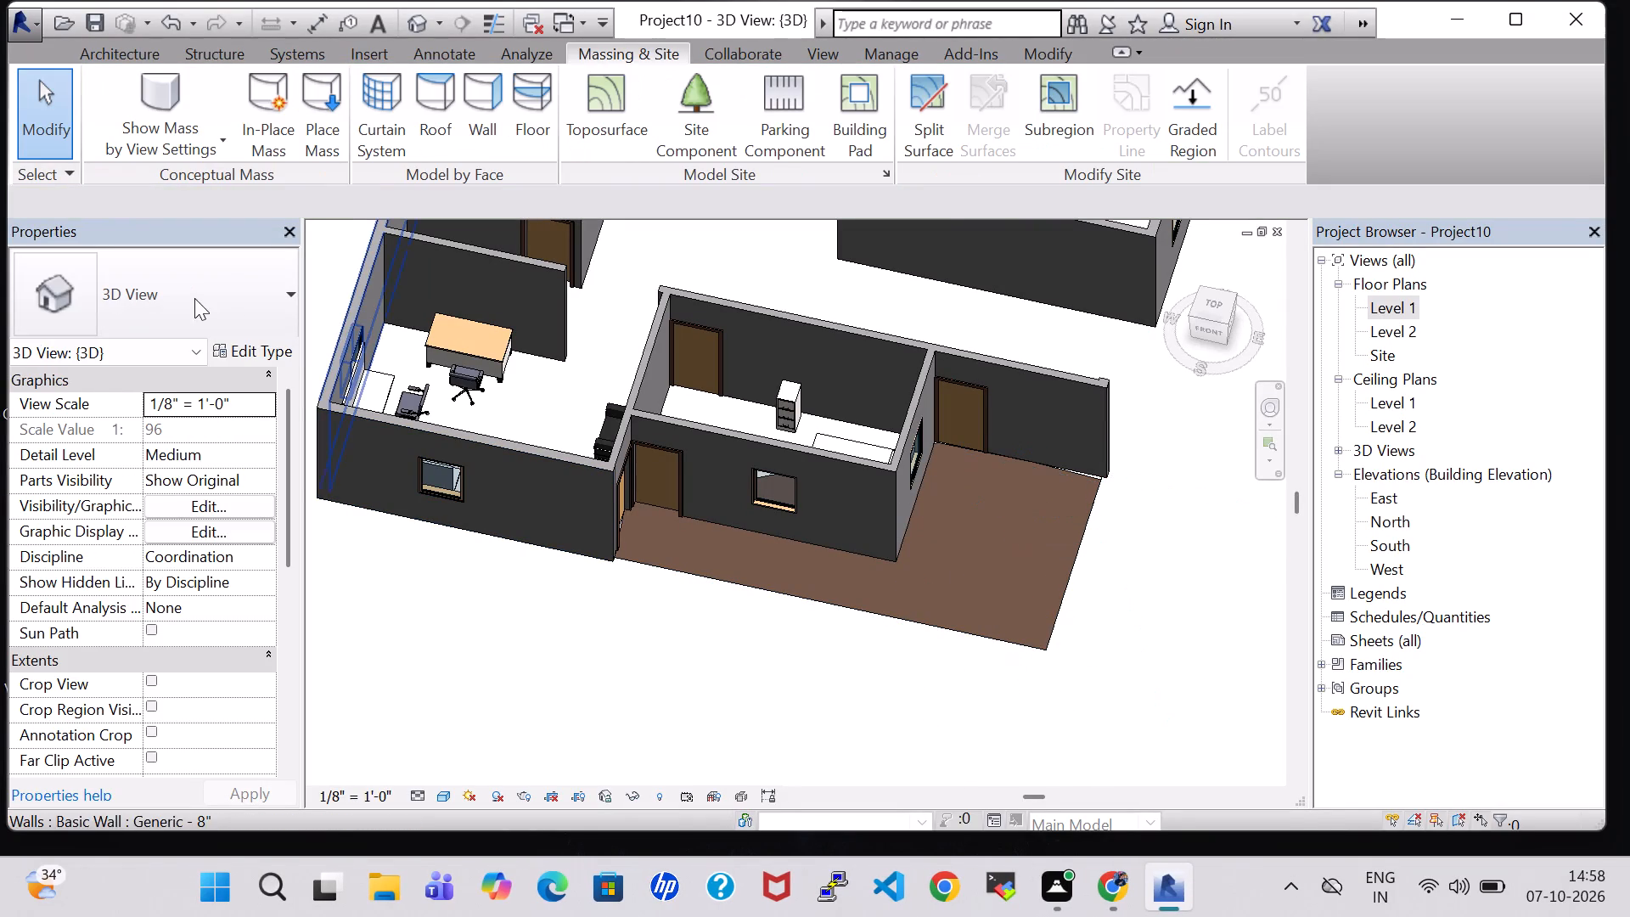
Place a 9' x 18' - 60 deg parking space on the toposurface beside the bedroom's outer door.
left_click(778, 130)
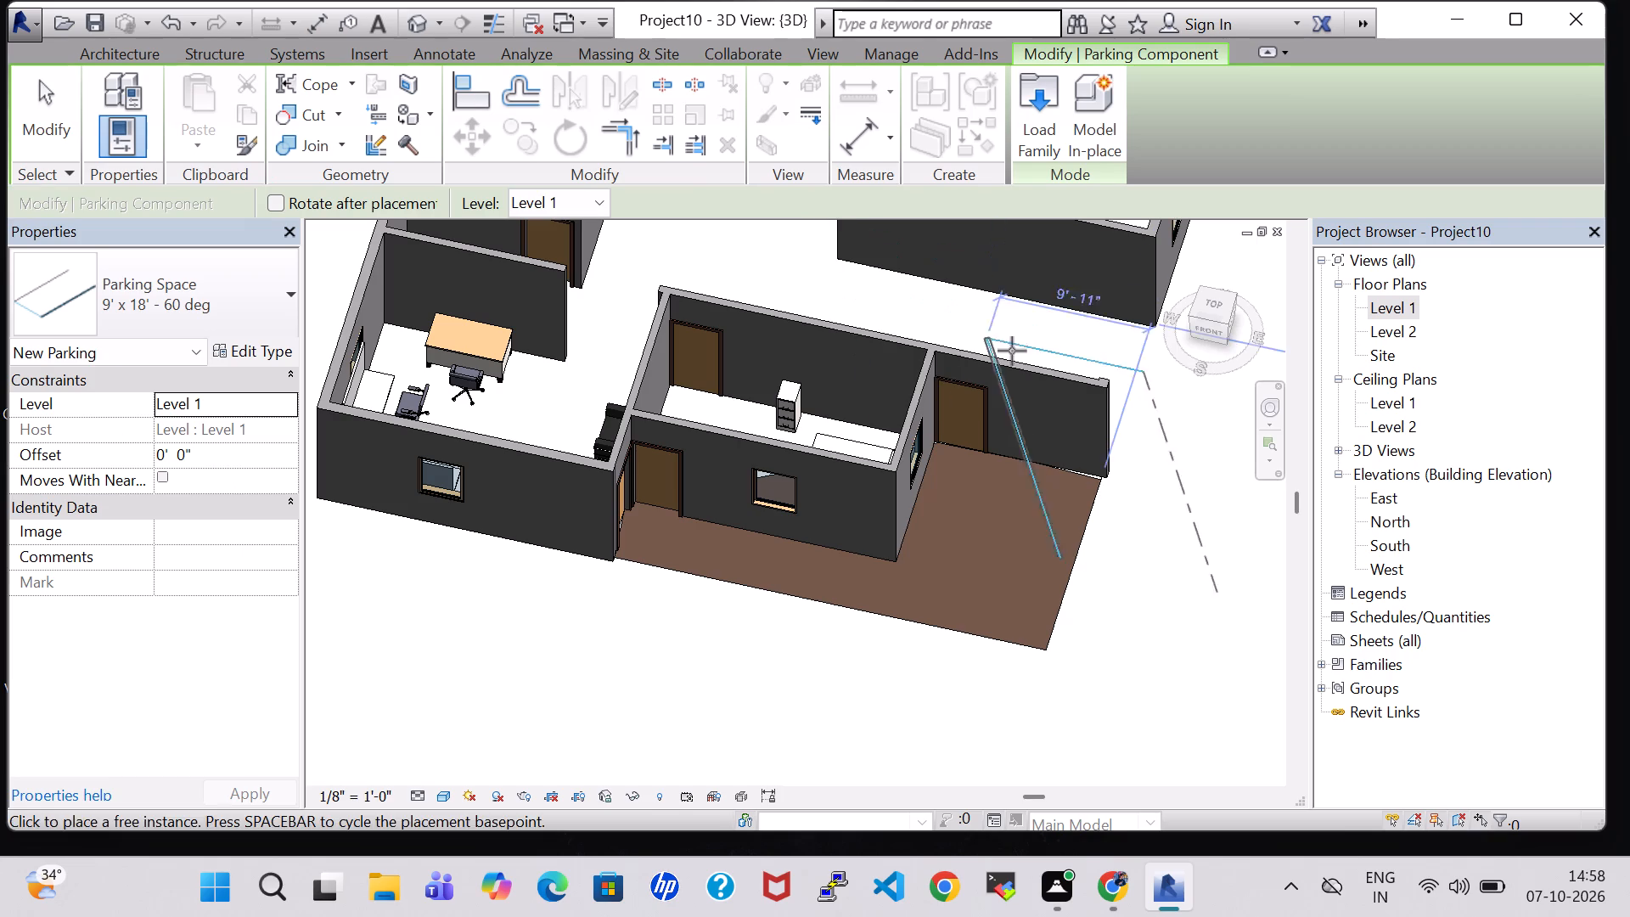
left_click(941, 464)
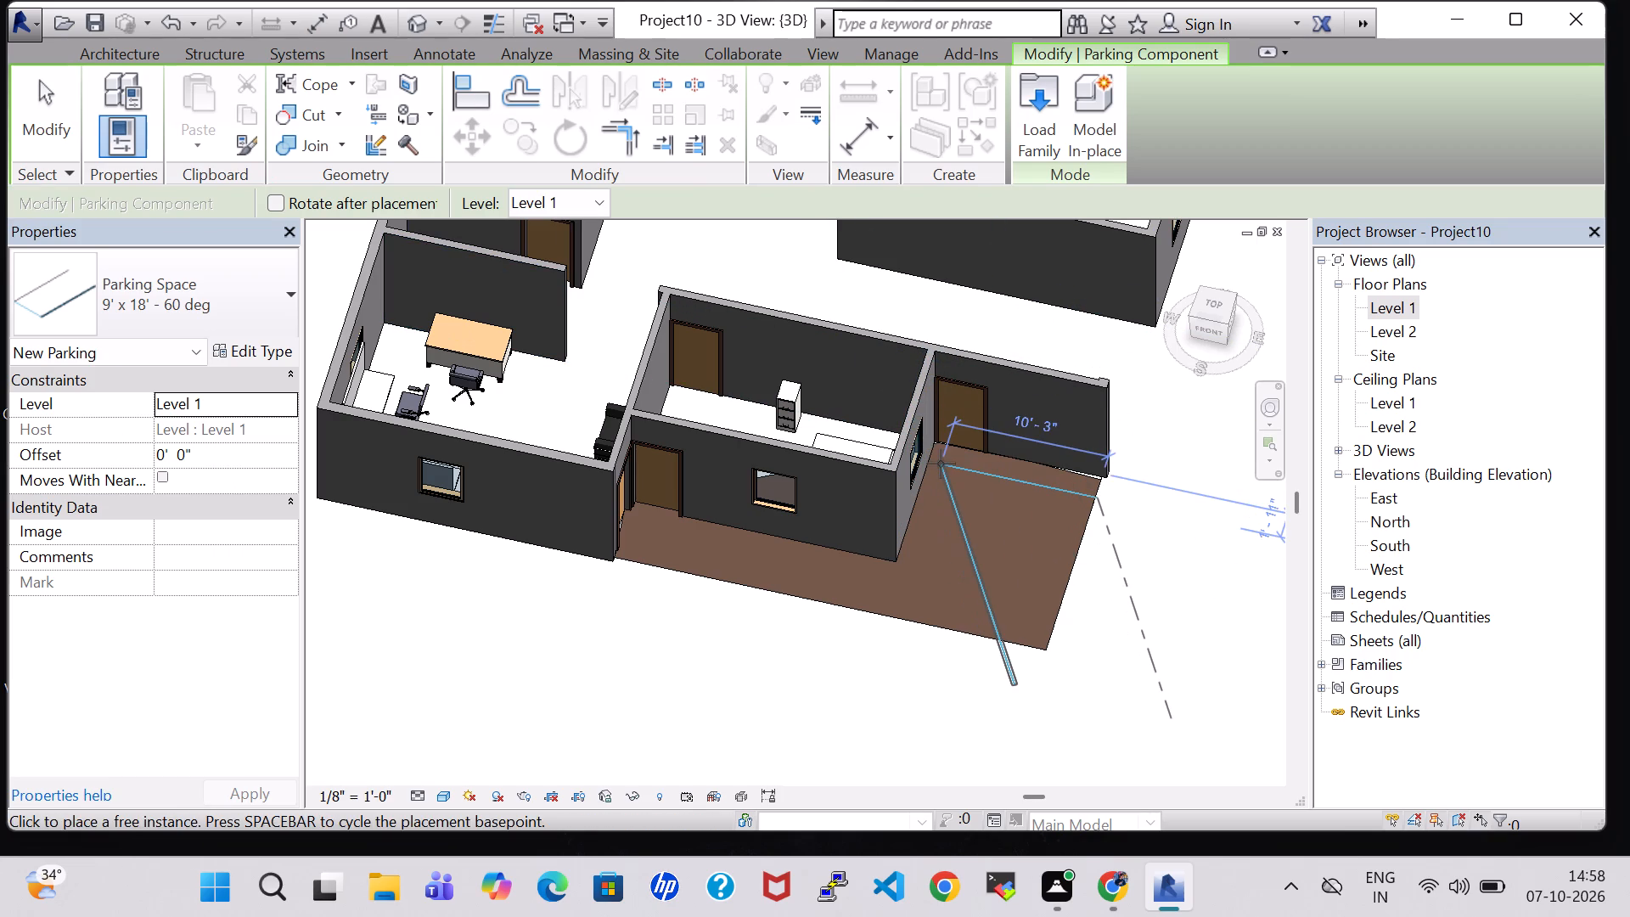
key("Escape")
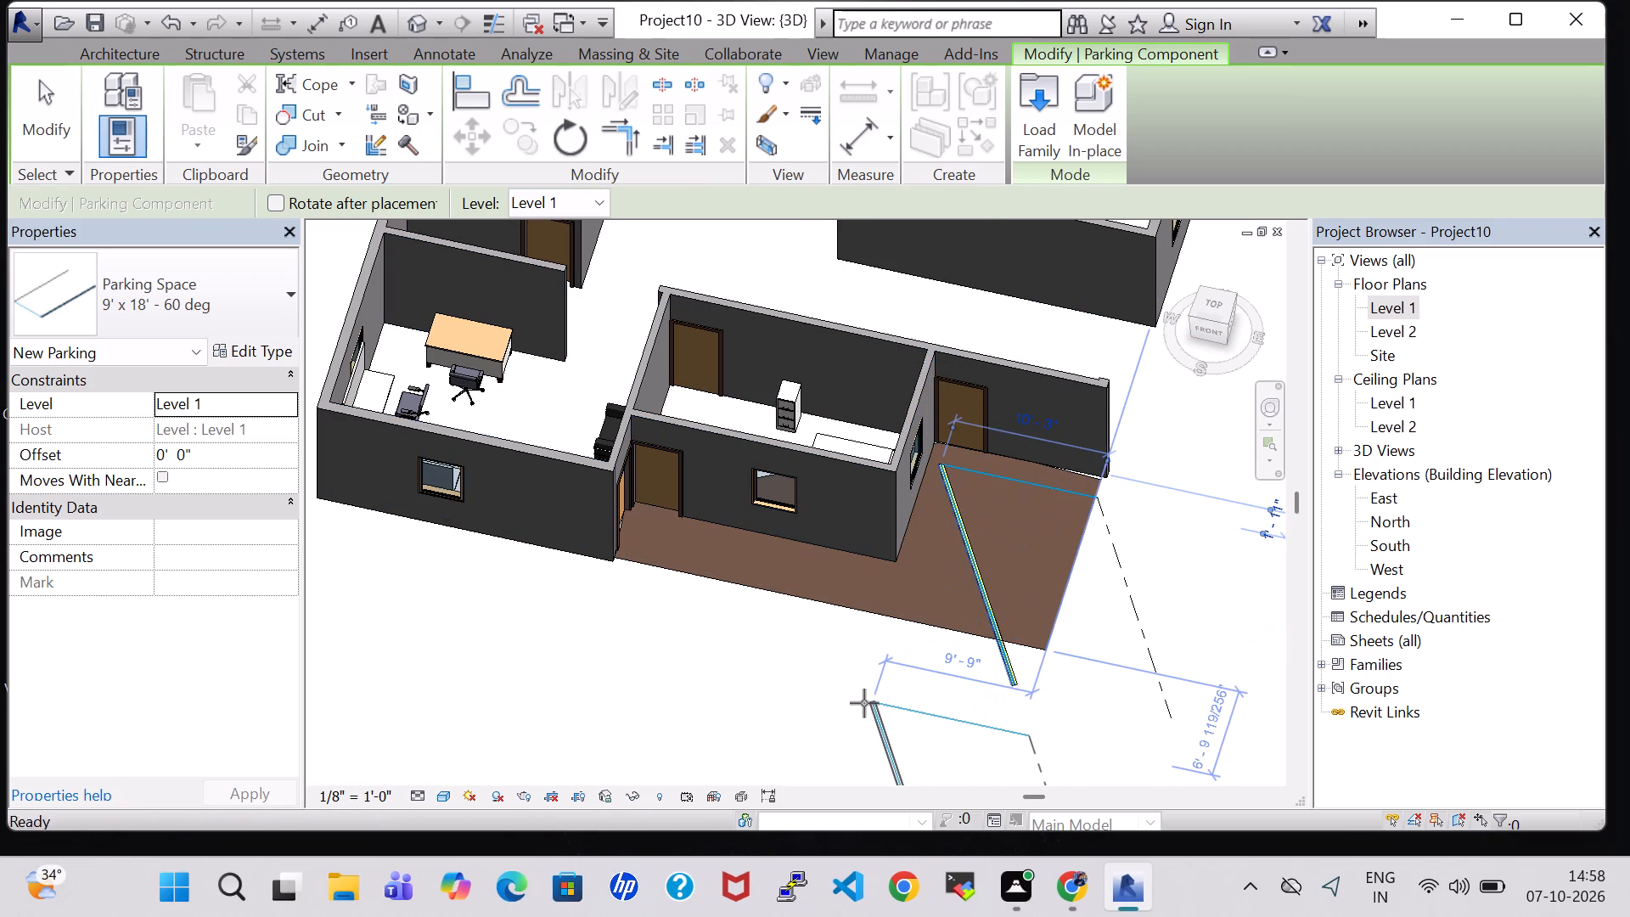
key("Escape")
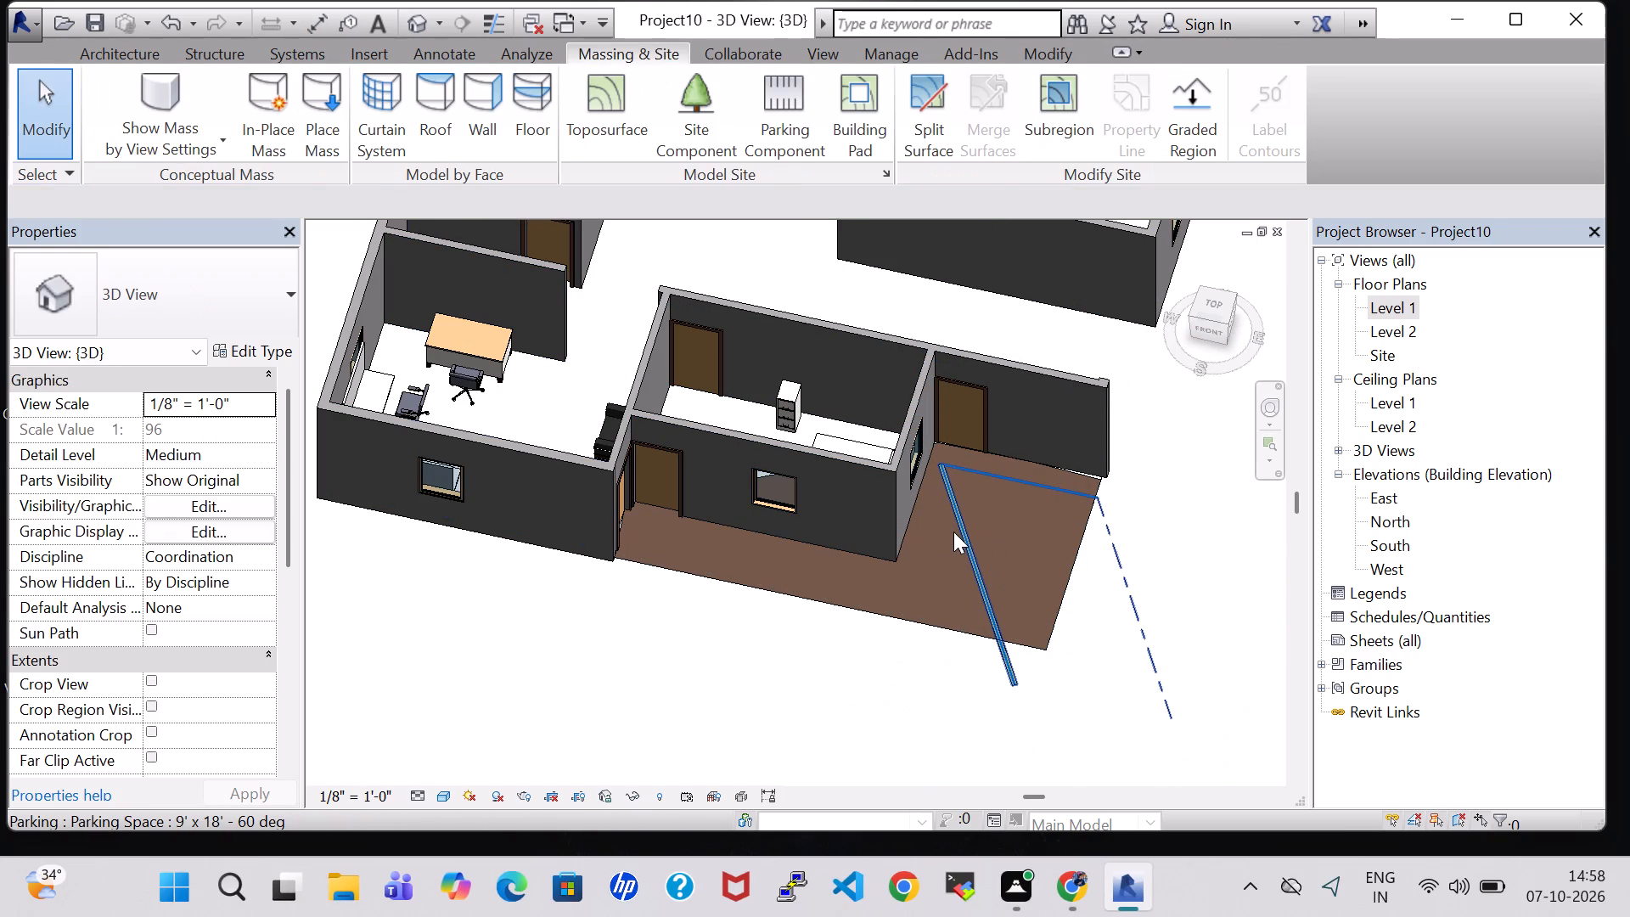
Select the placed parking space and show it in the Level 1 floor plan.
left_click(953, 532)
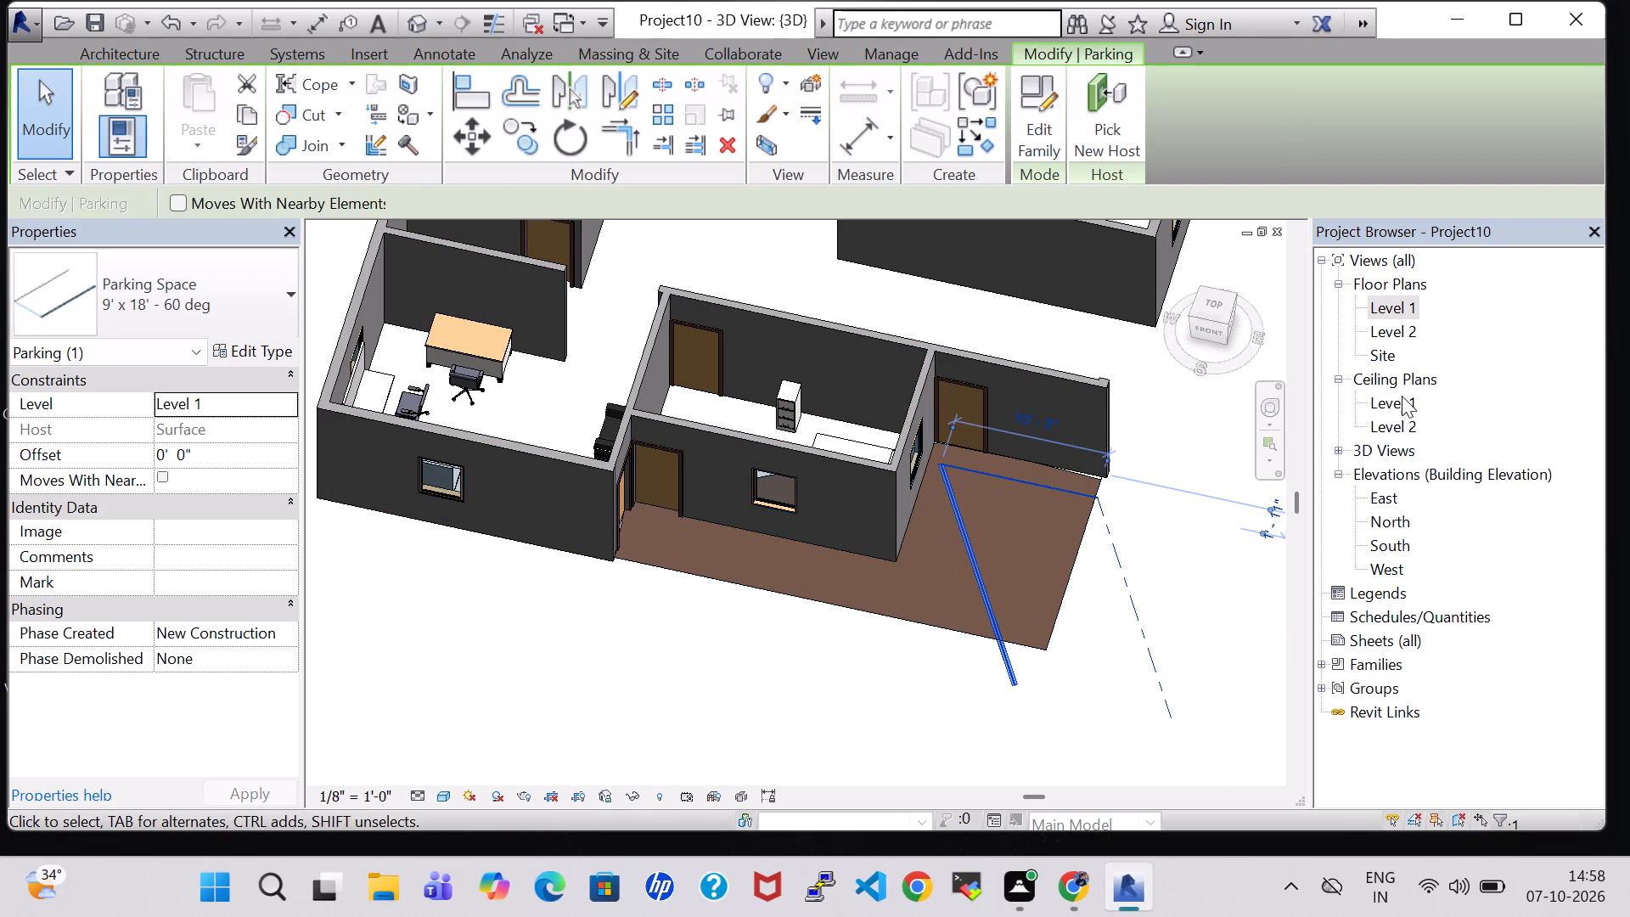
double_click(1405, 401)
double_click(1387, 301)
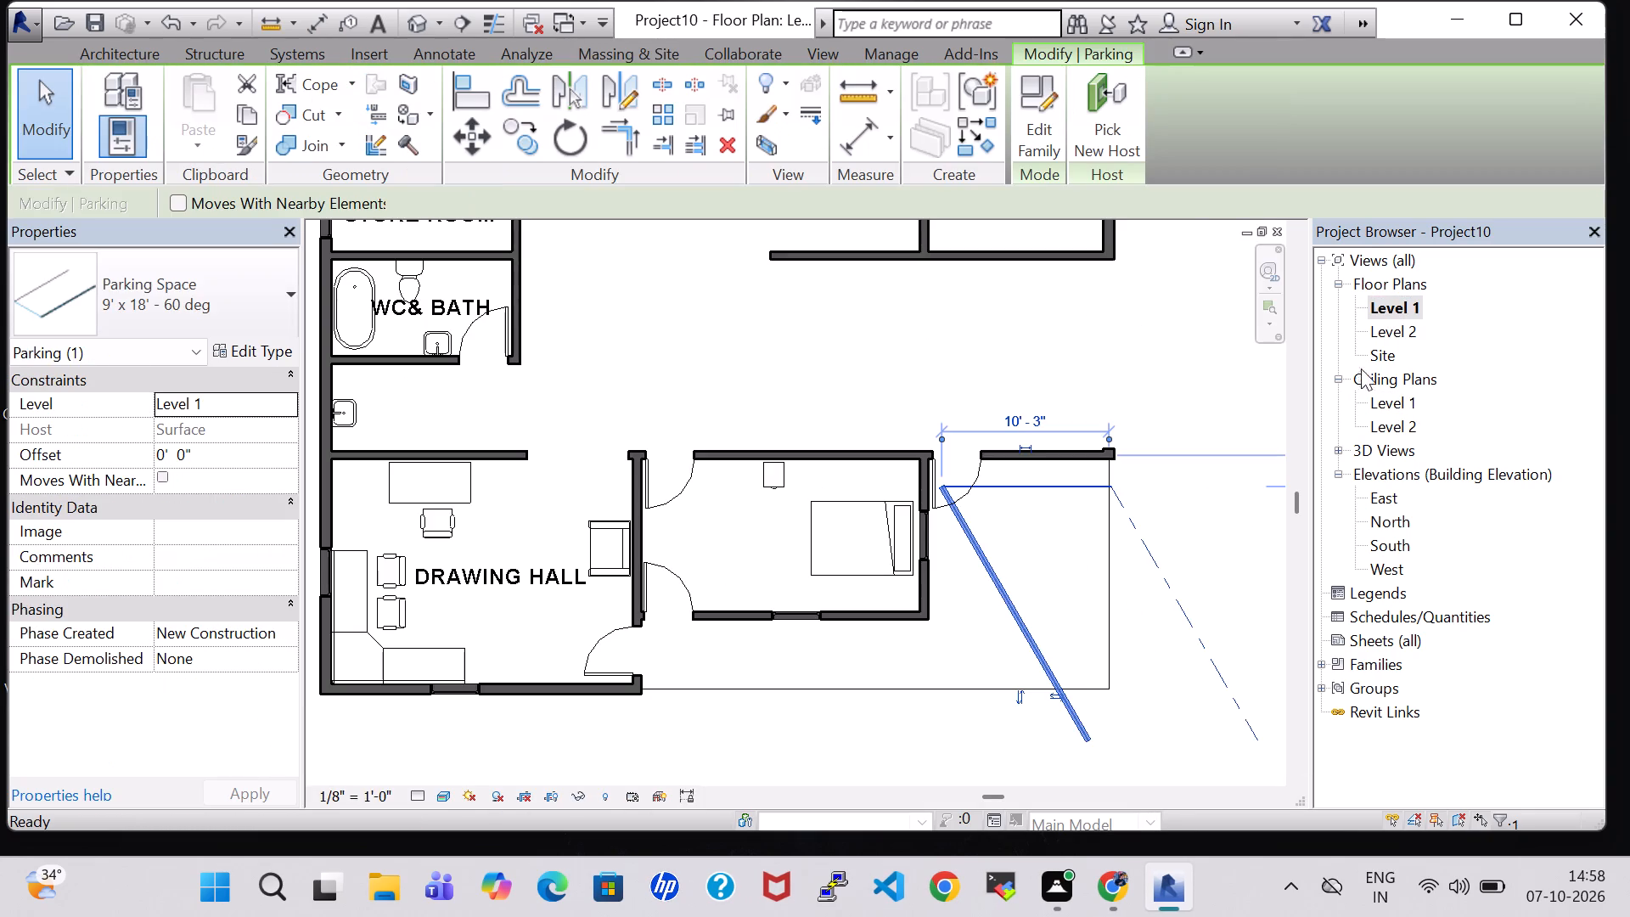
left_click(1161, 552)
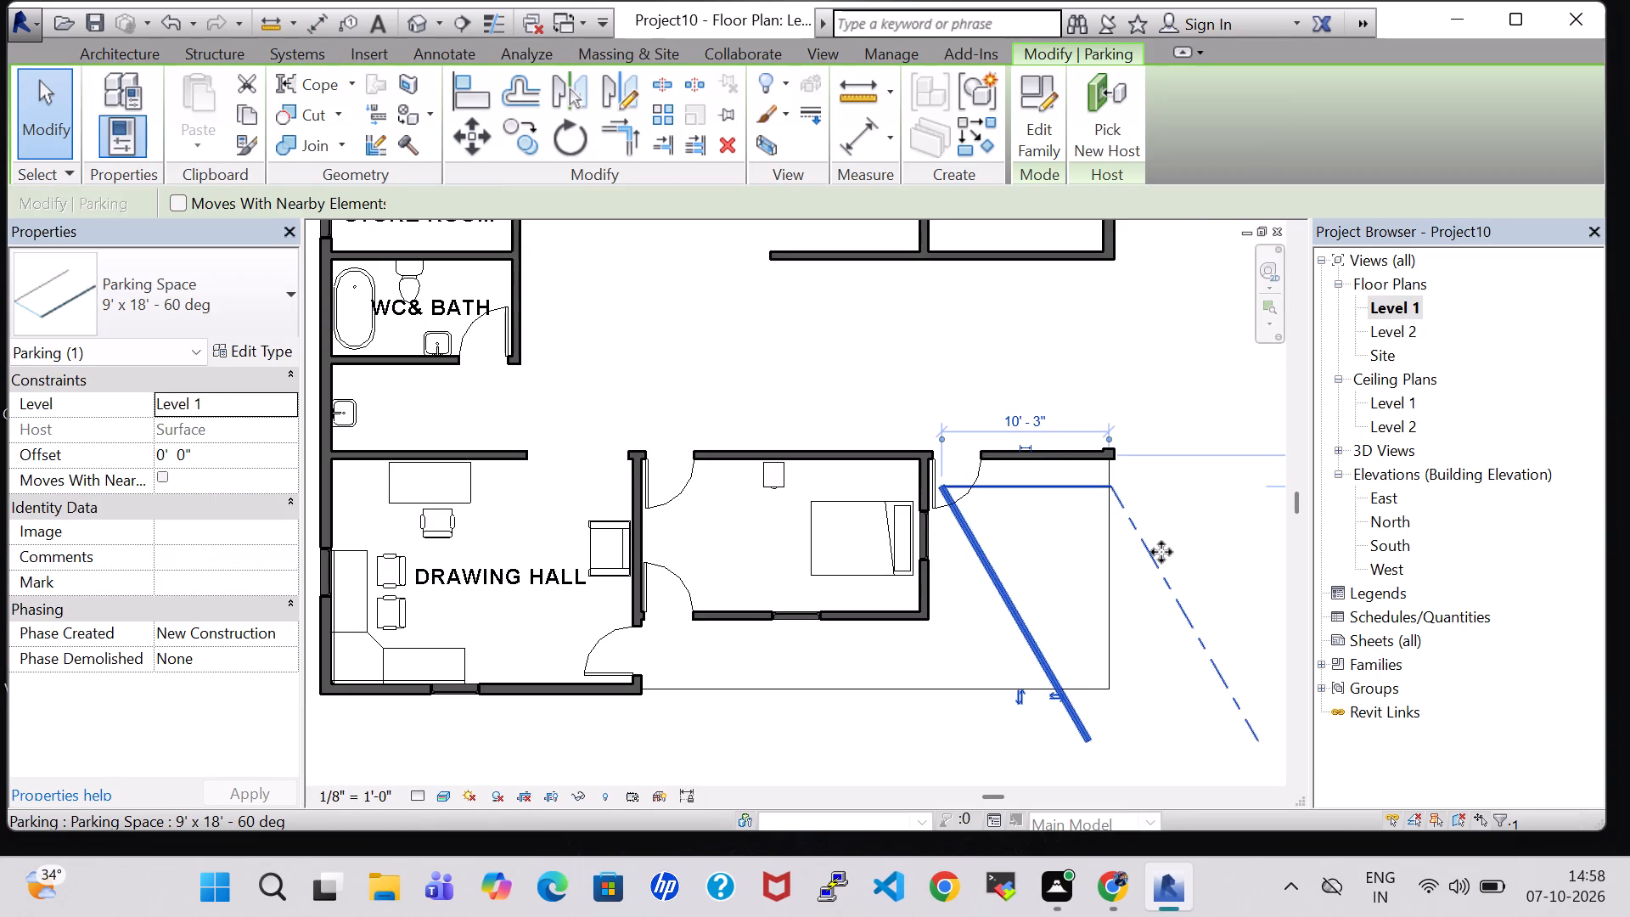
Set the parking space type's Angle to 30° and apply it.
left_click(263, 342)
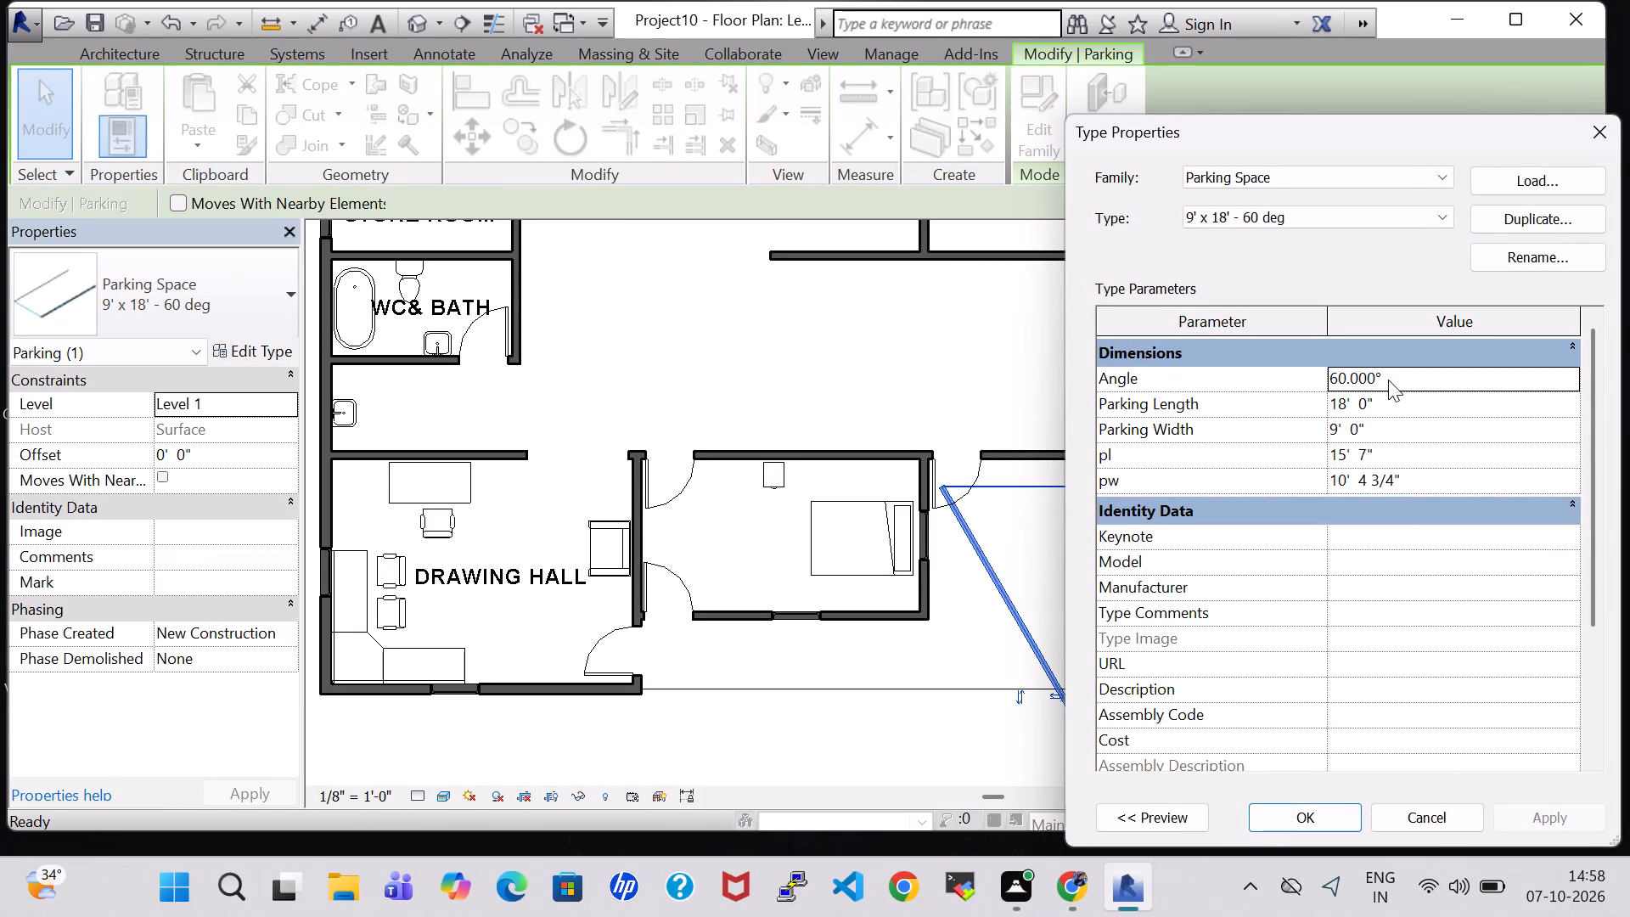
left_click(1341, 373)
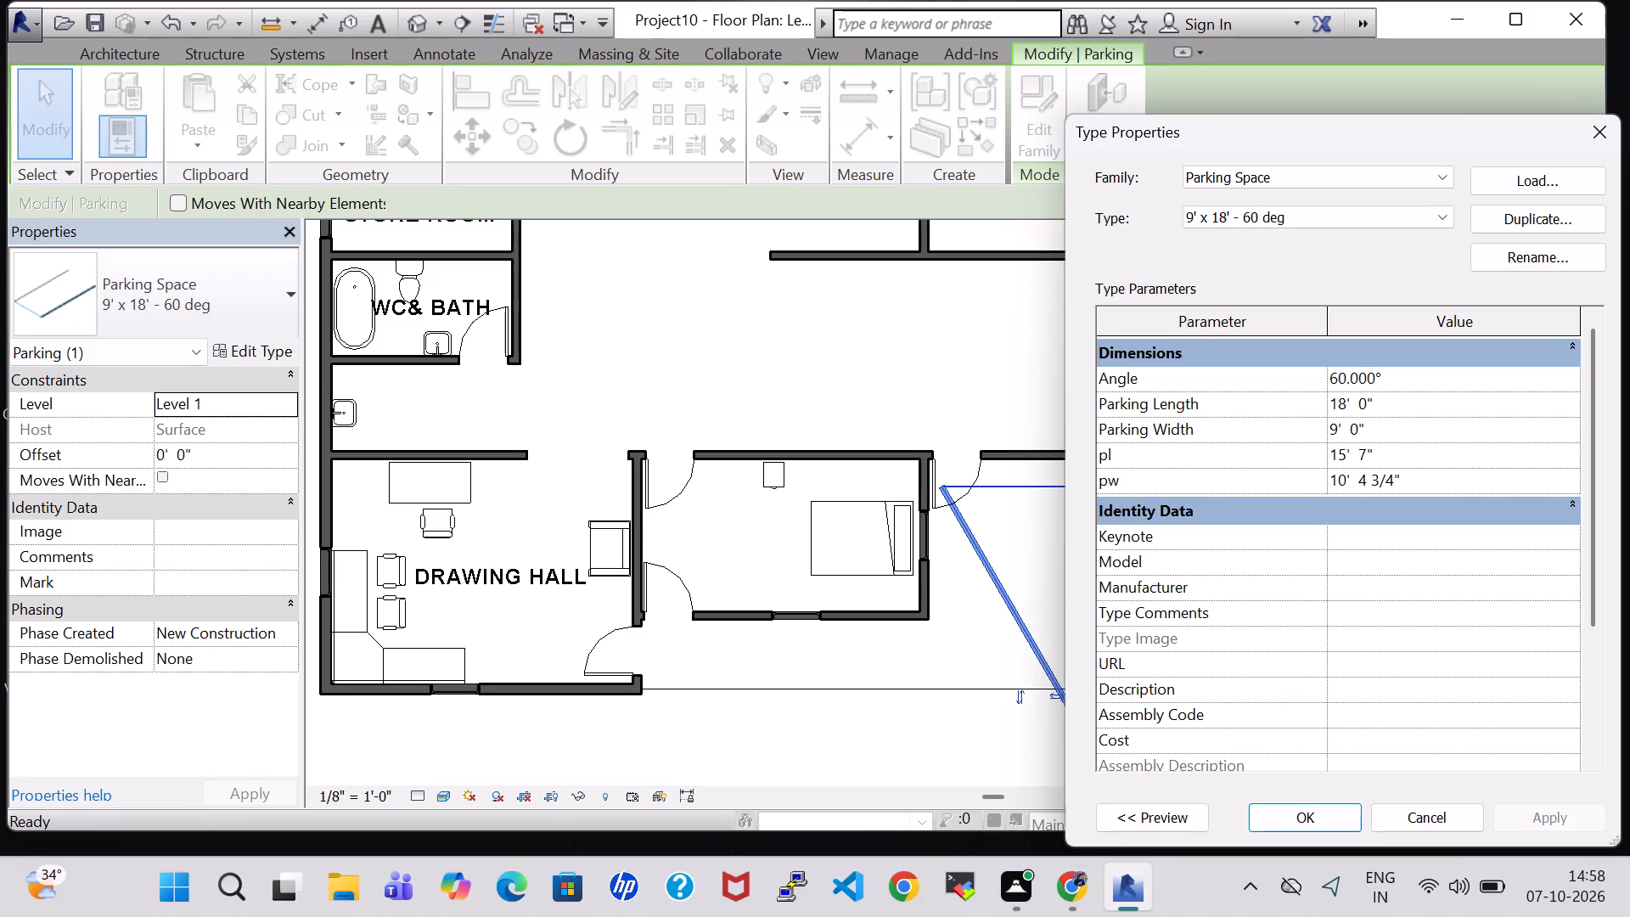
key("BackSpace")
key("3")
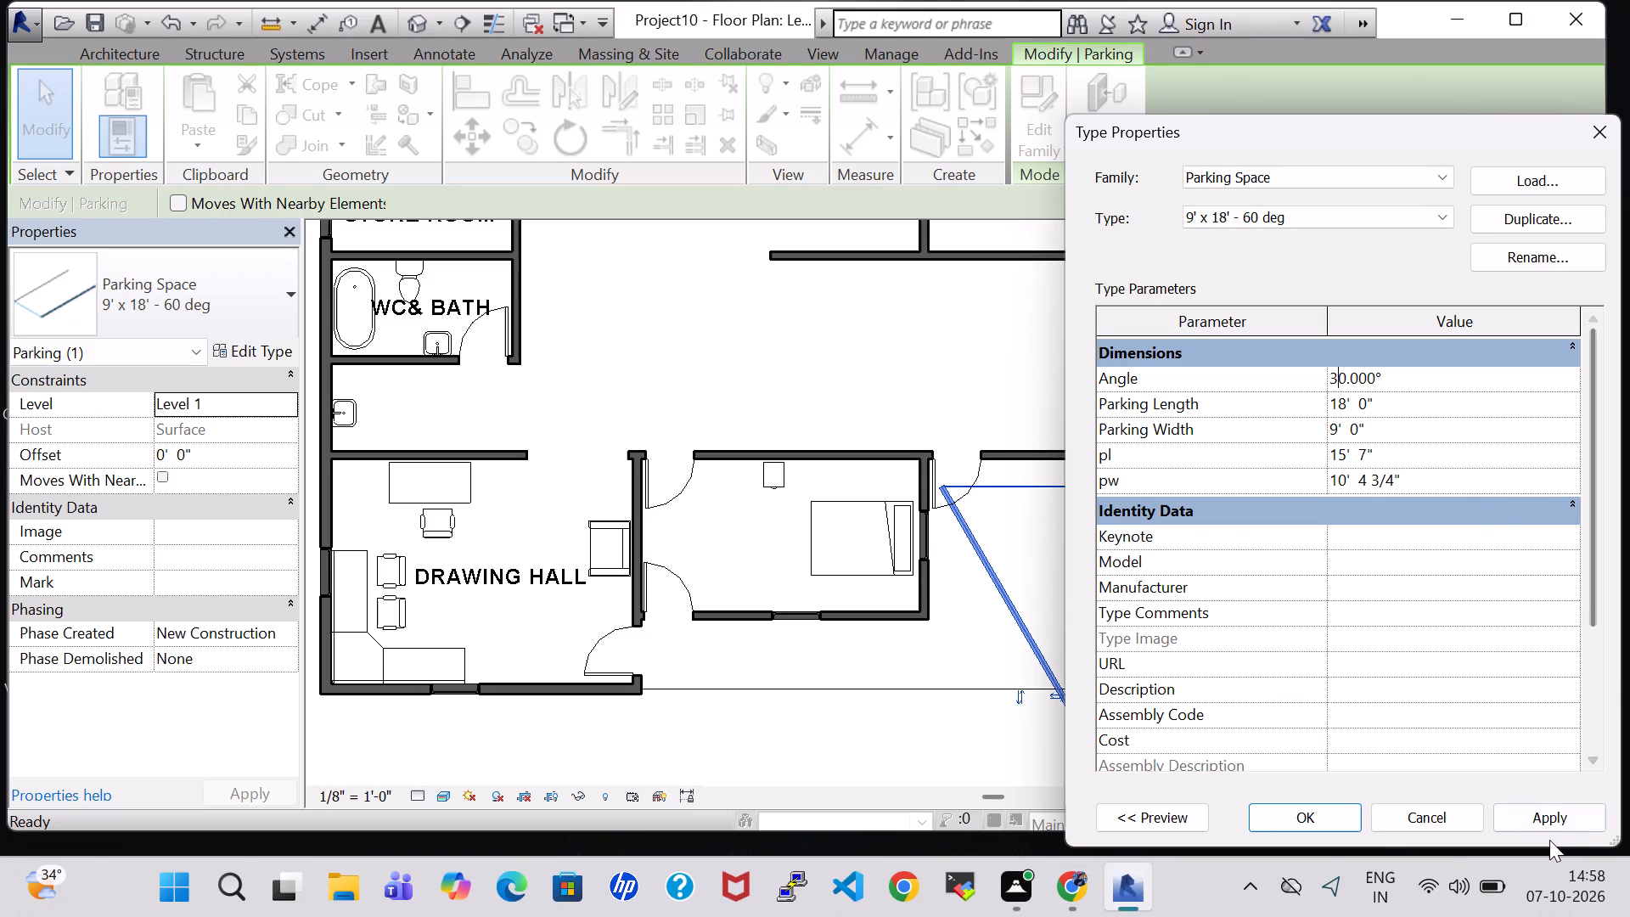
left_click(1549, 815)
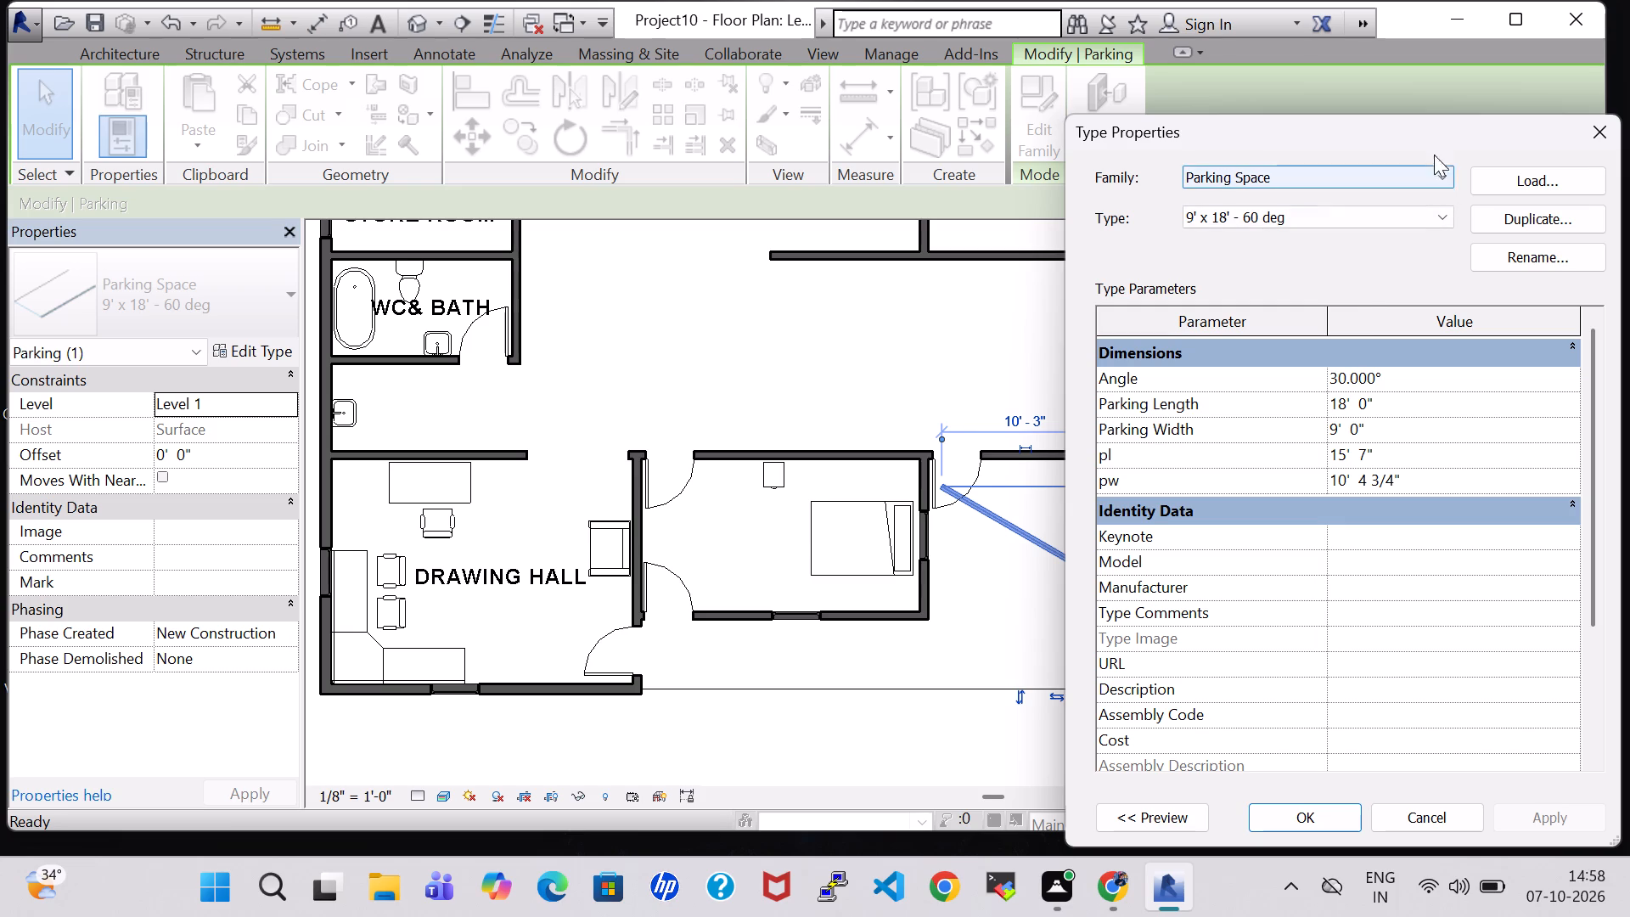
Set the parking space type's Angle to 90° and apply it with the plan in sight.
left_click_drag(1425, 138, 715, 127)
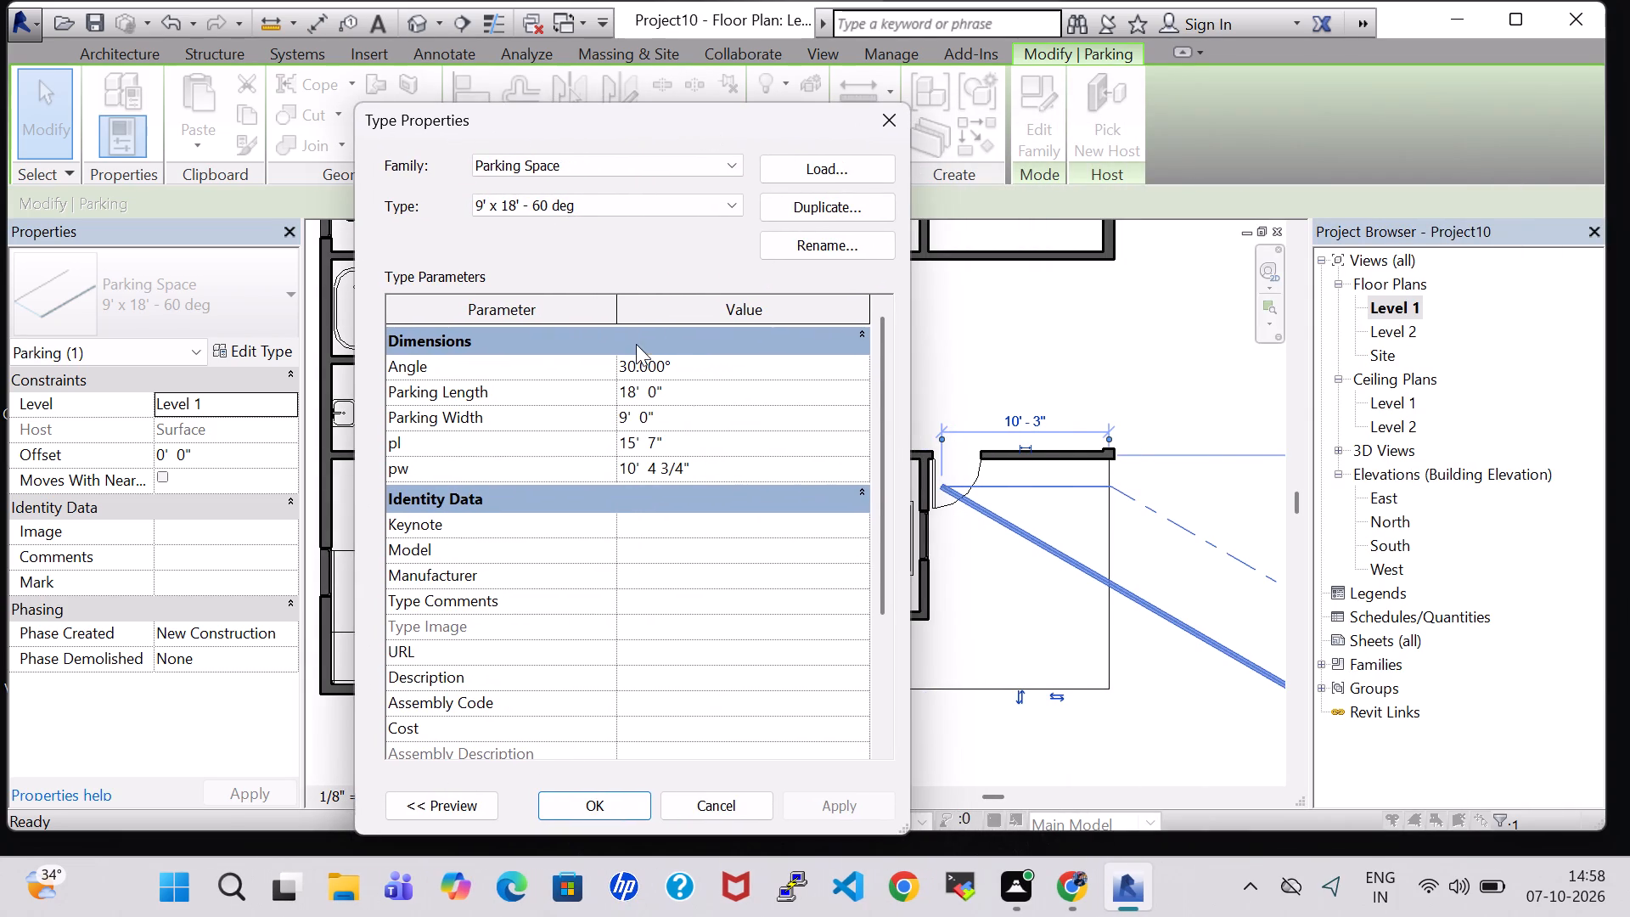
left_click(629, 364)
key("BackSpace")
key("9")
key("Return")
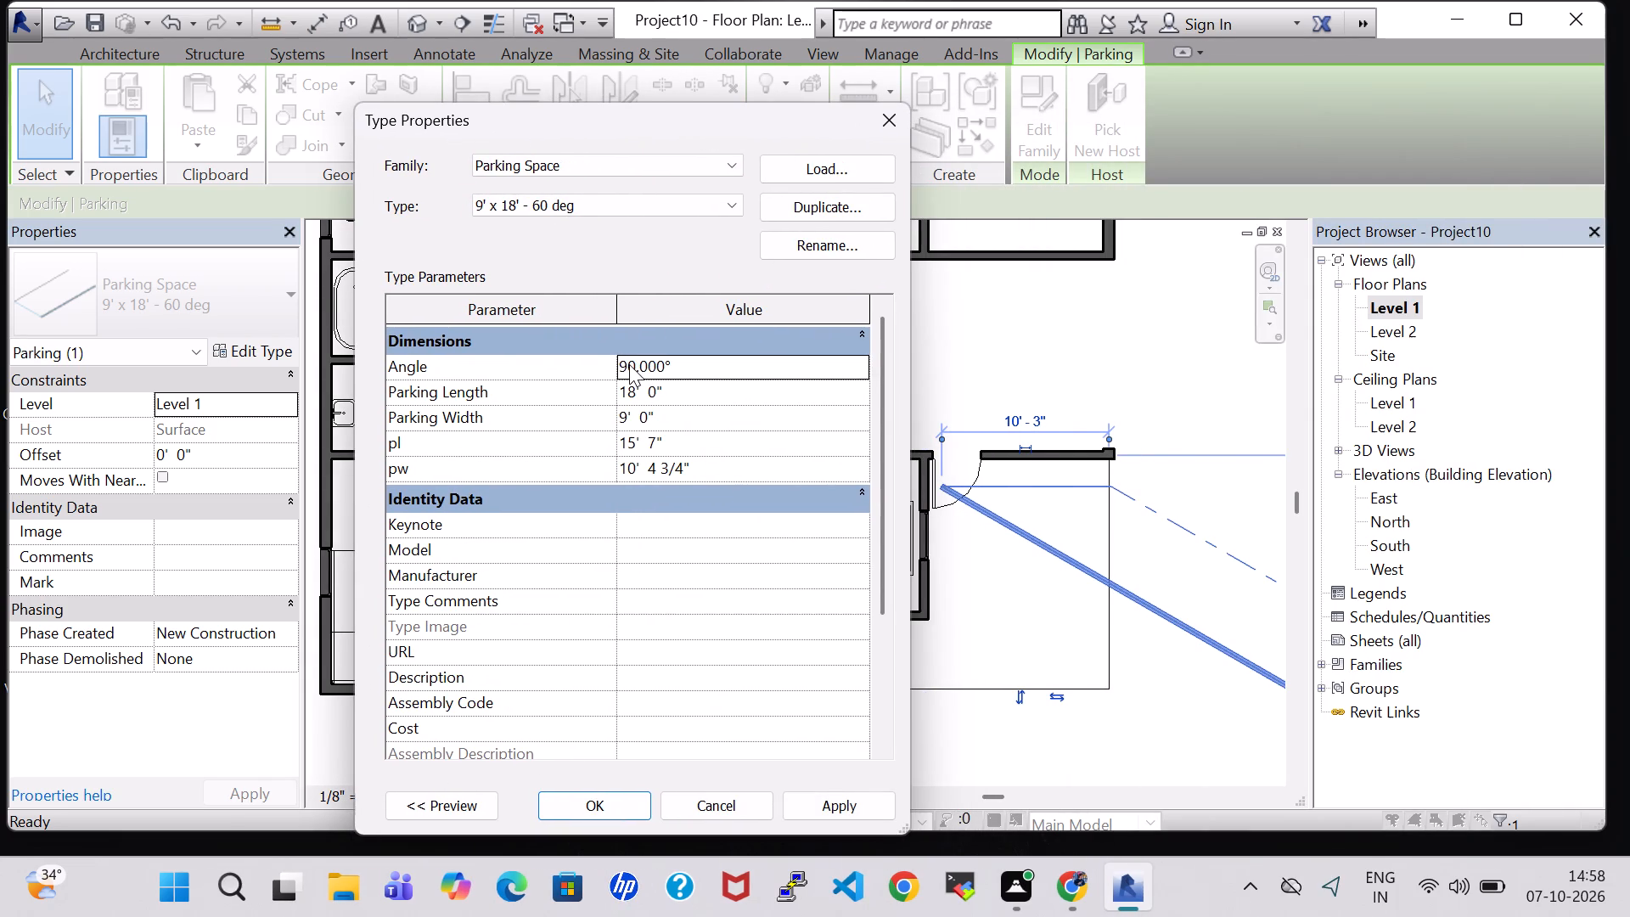
left_click(840, 794)
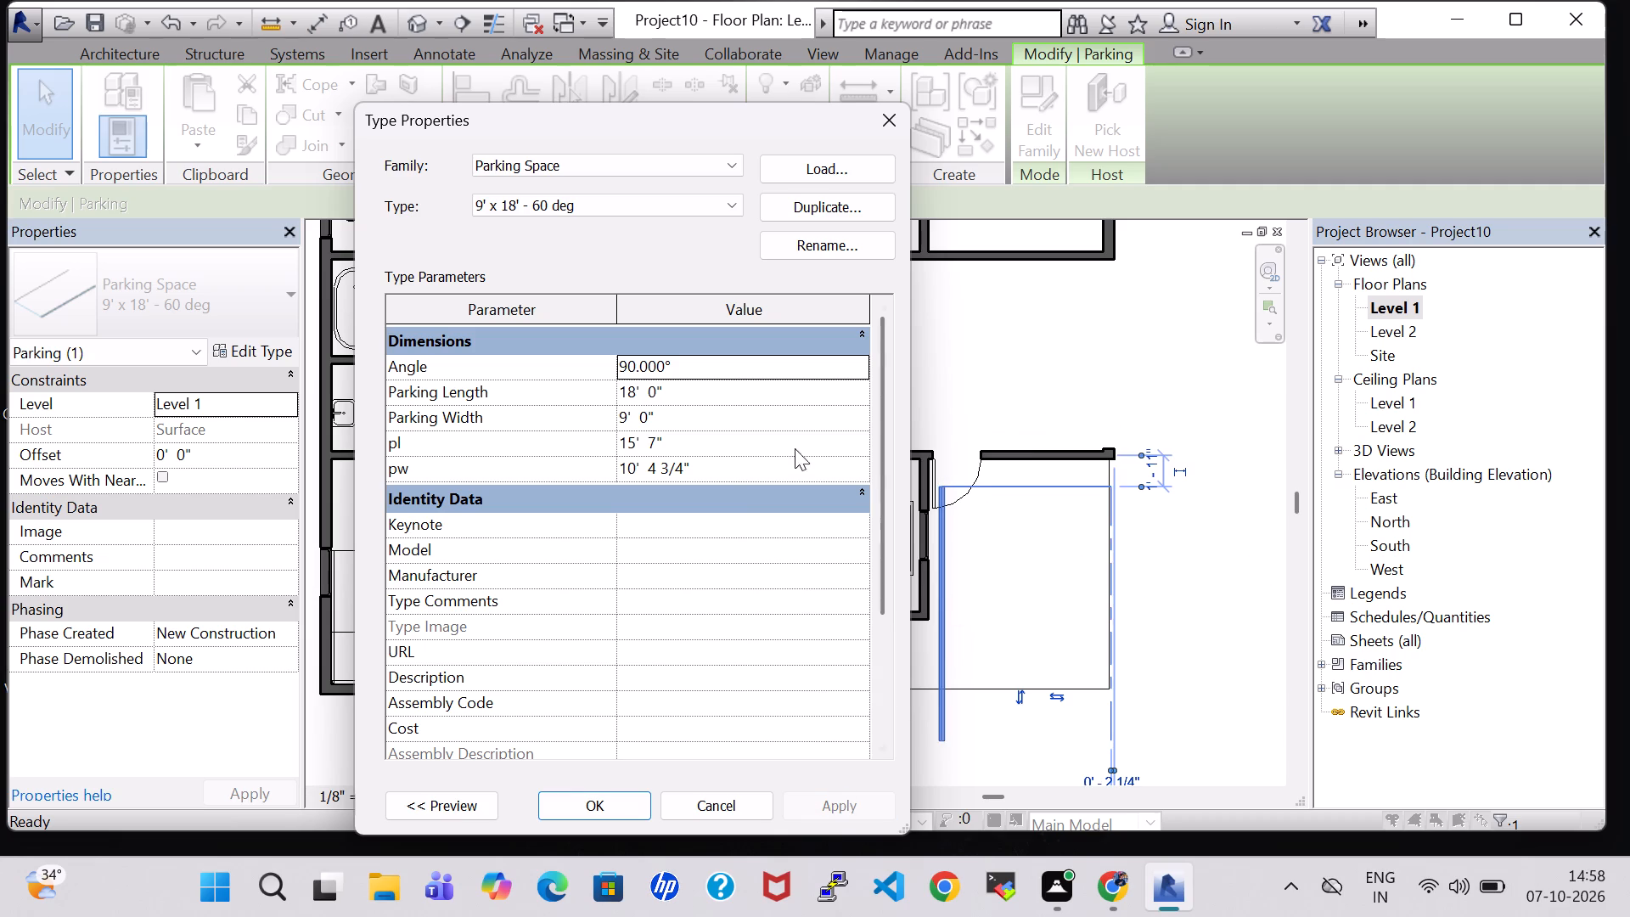
Set the parking space type's Parking Length to 10' 0" and apply it.
left_click(632, 391)
key("Right")
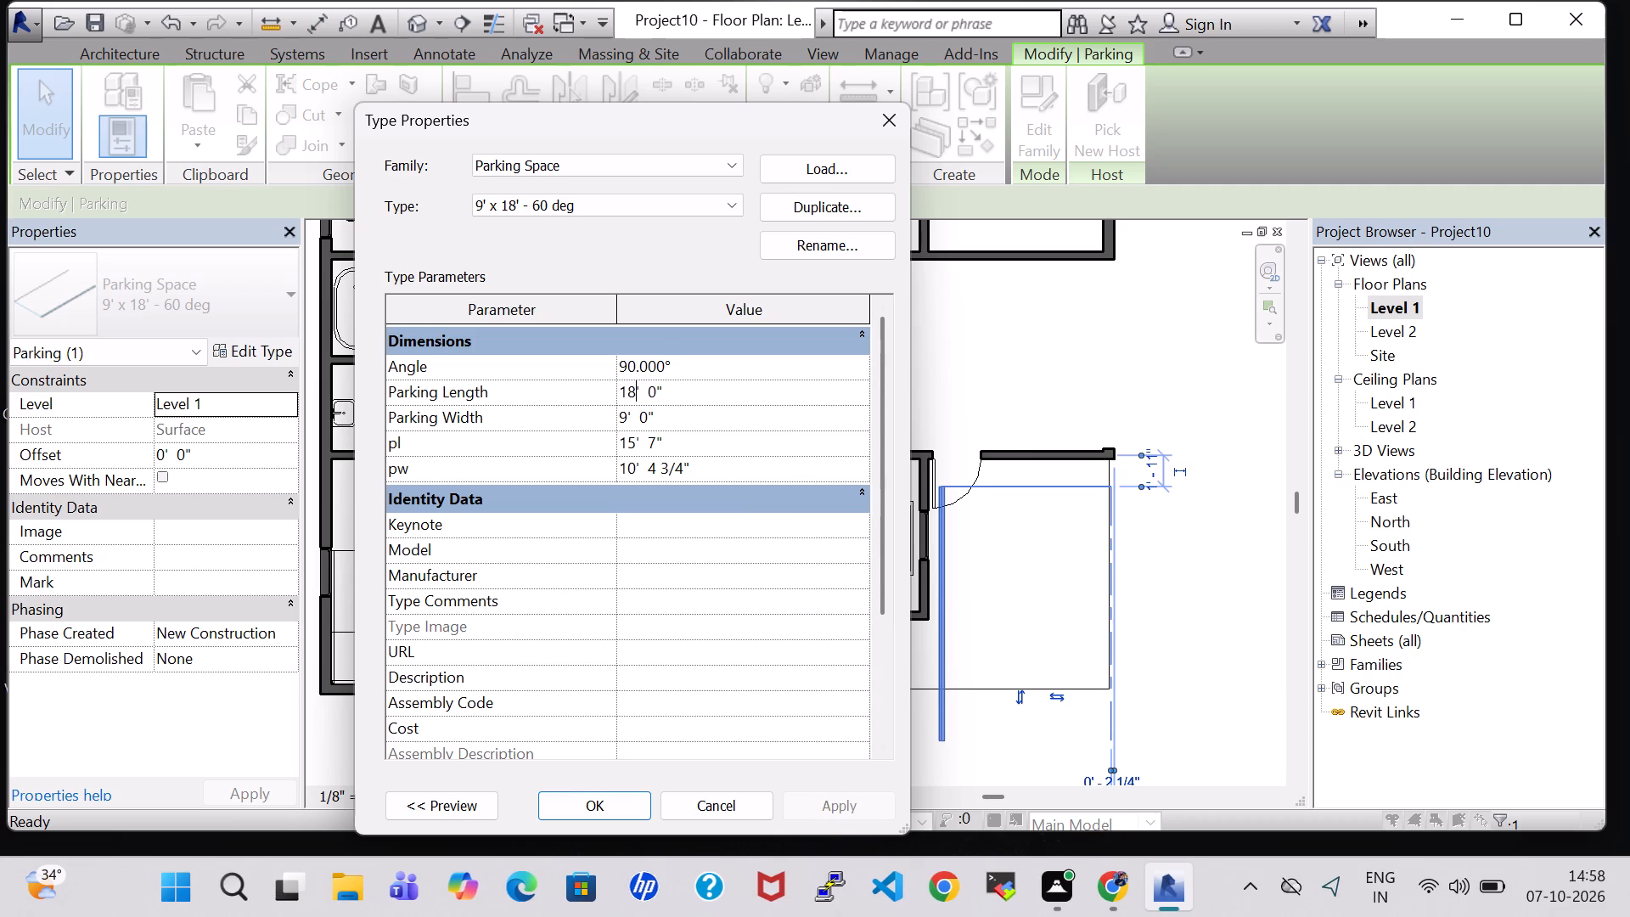
key("BackSpace")
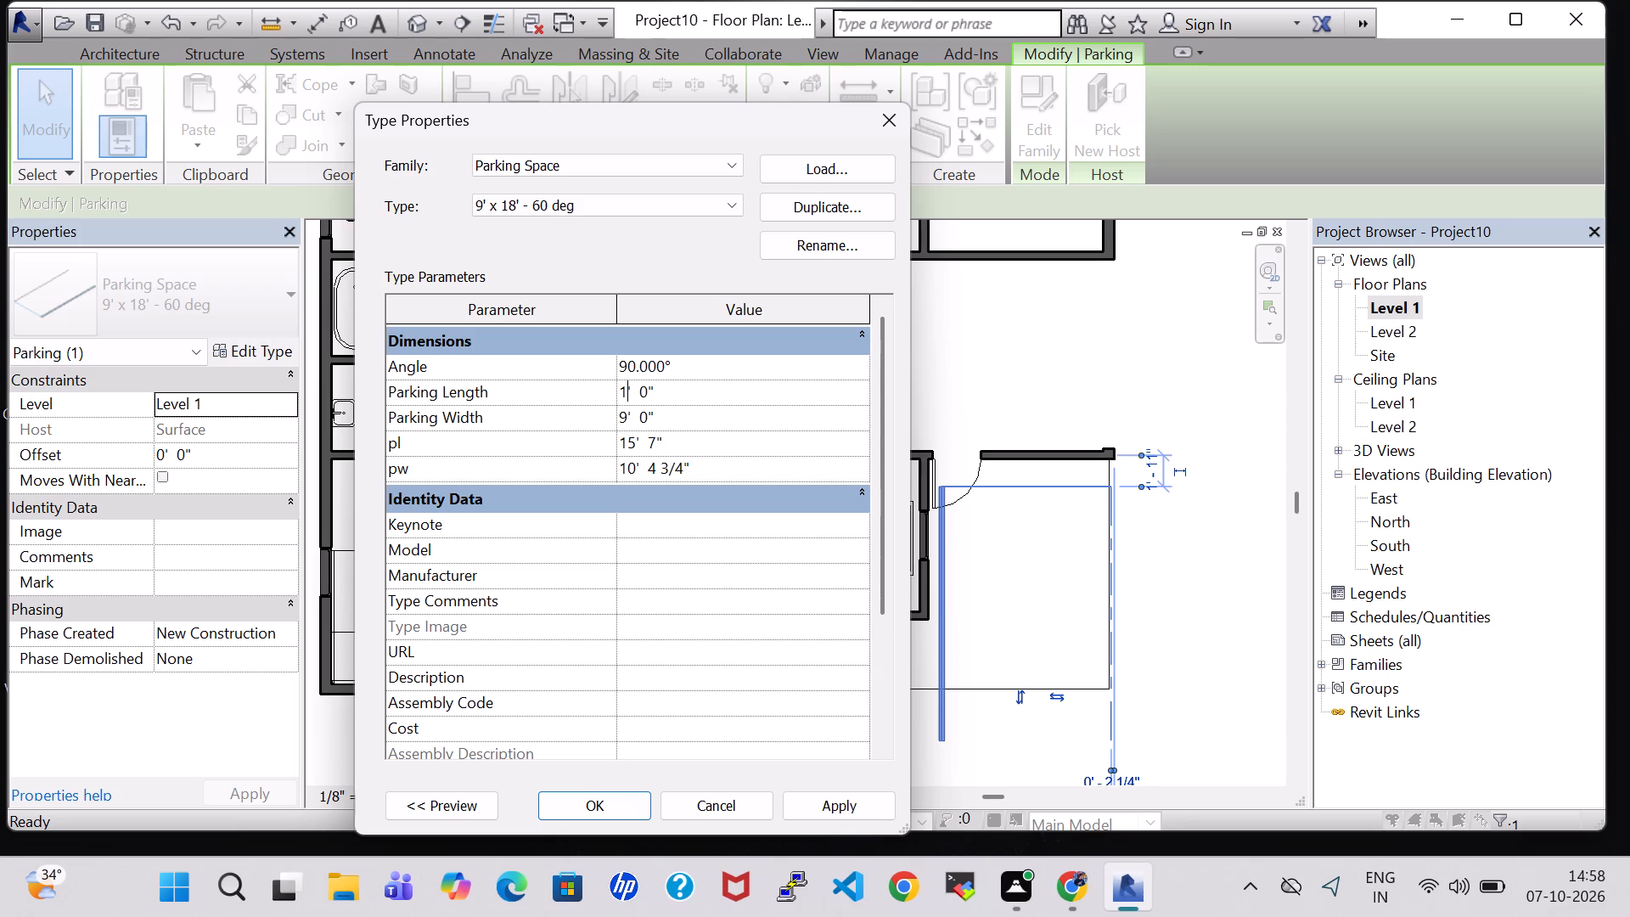
key("0")
key("Return")
left_click(837, 800)
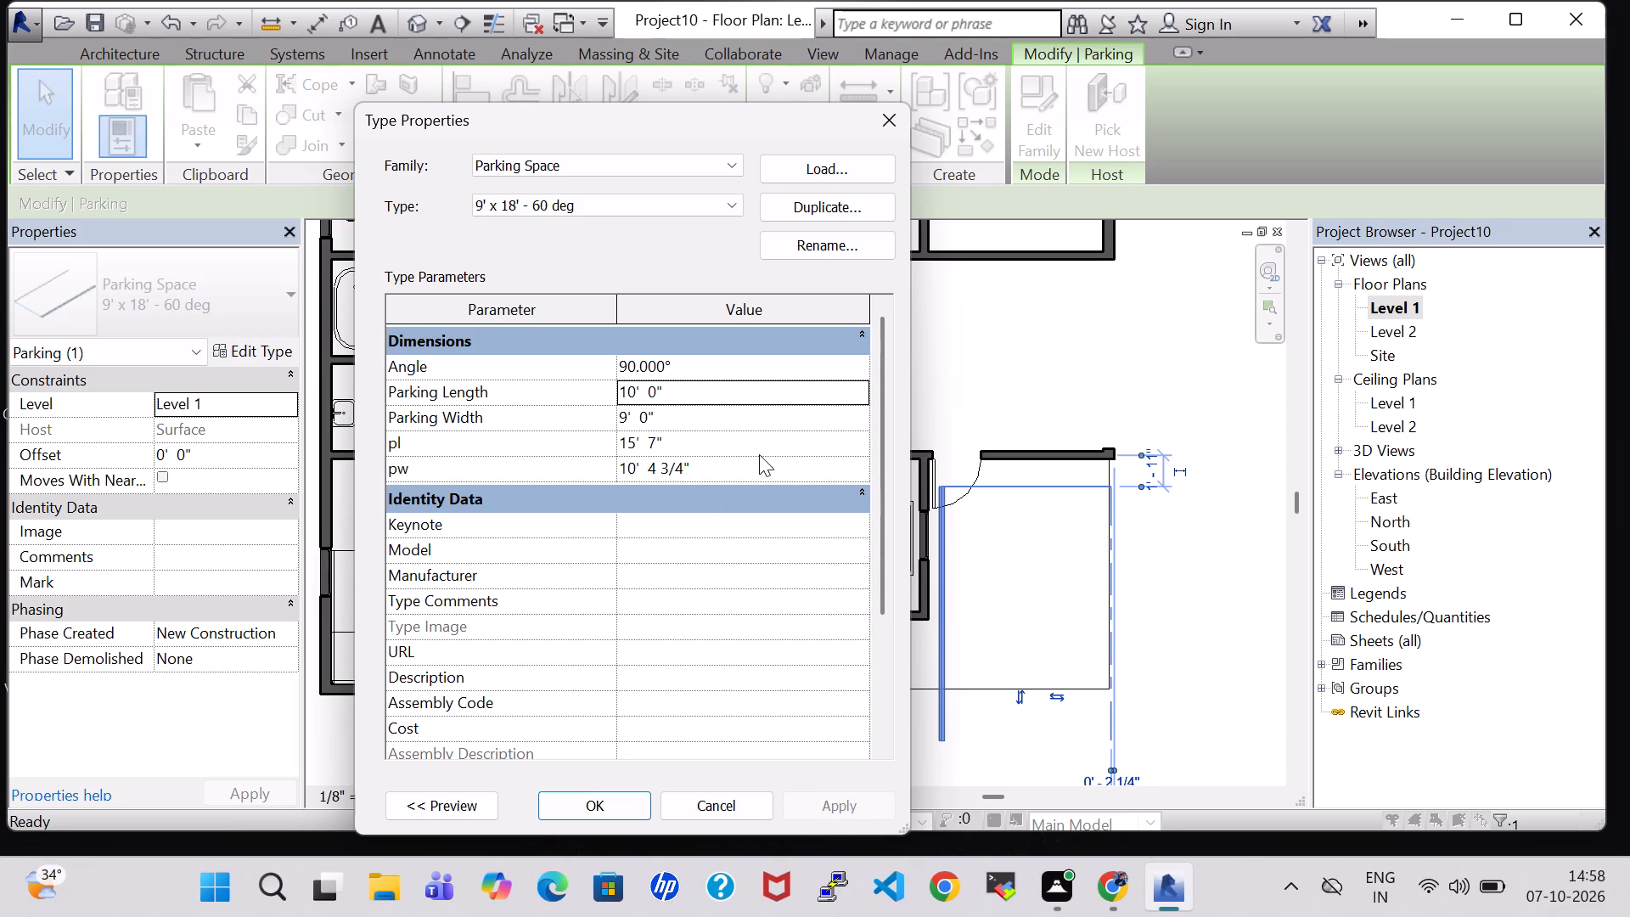
Set the parking space type's Parking Width to 6' 0" and accept the type properties.
left_click(632, 410)
key("Left")
key("BackSpace")
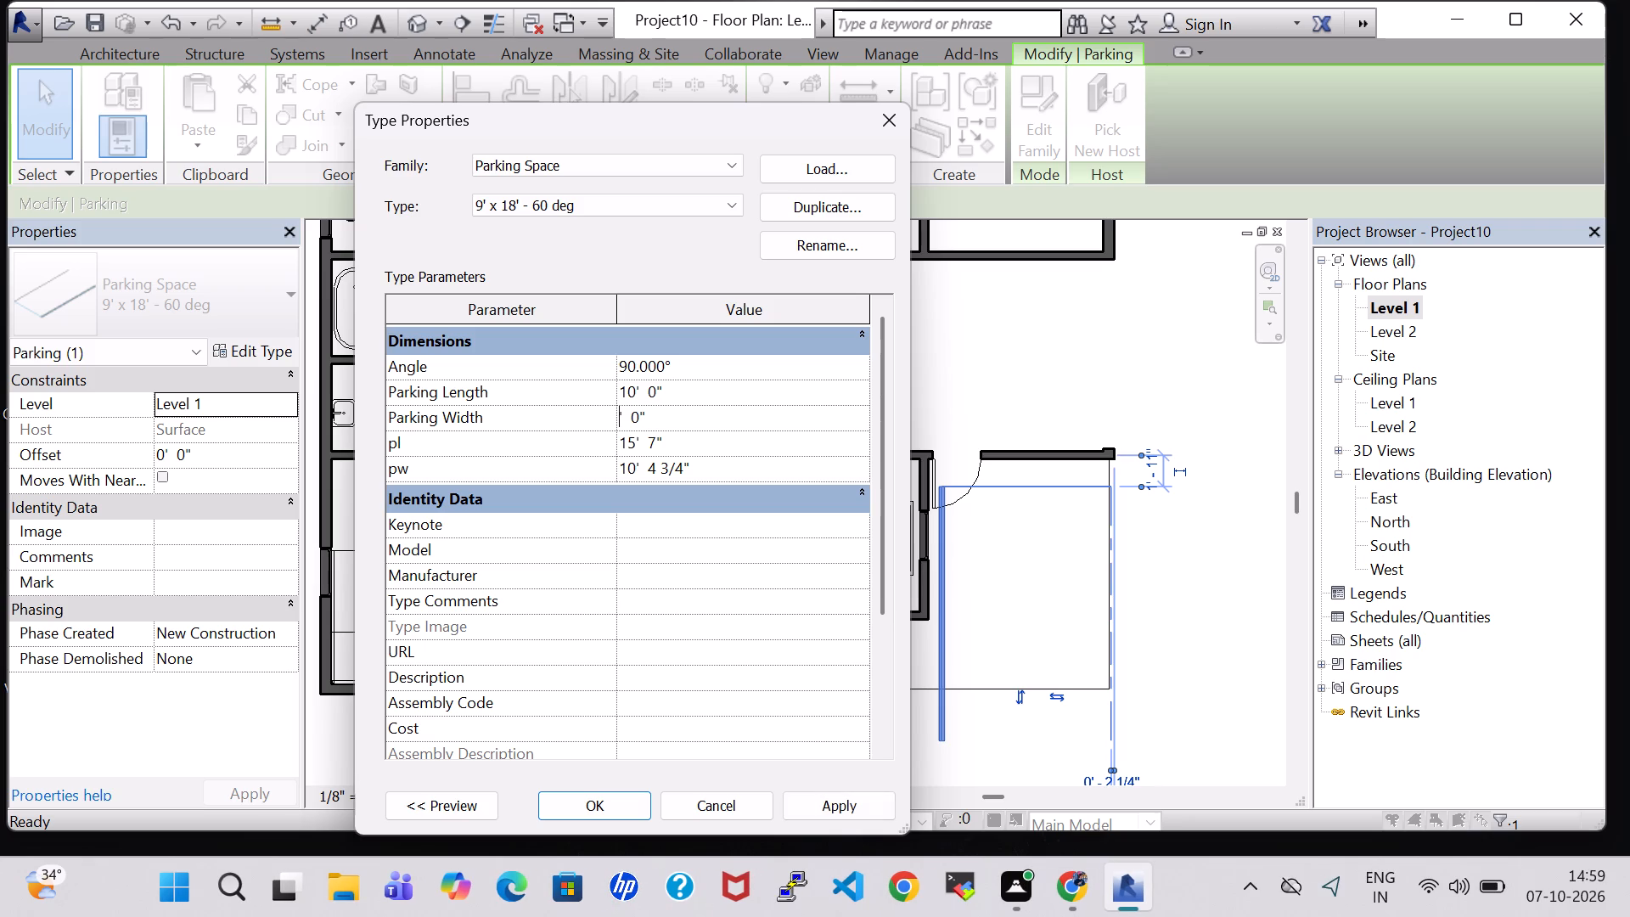
key("6")
key("Return")
left_click(842, 814)
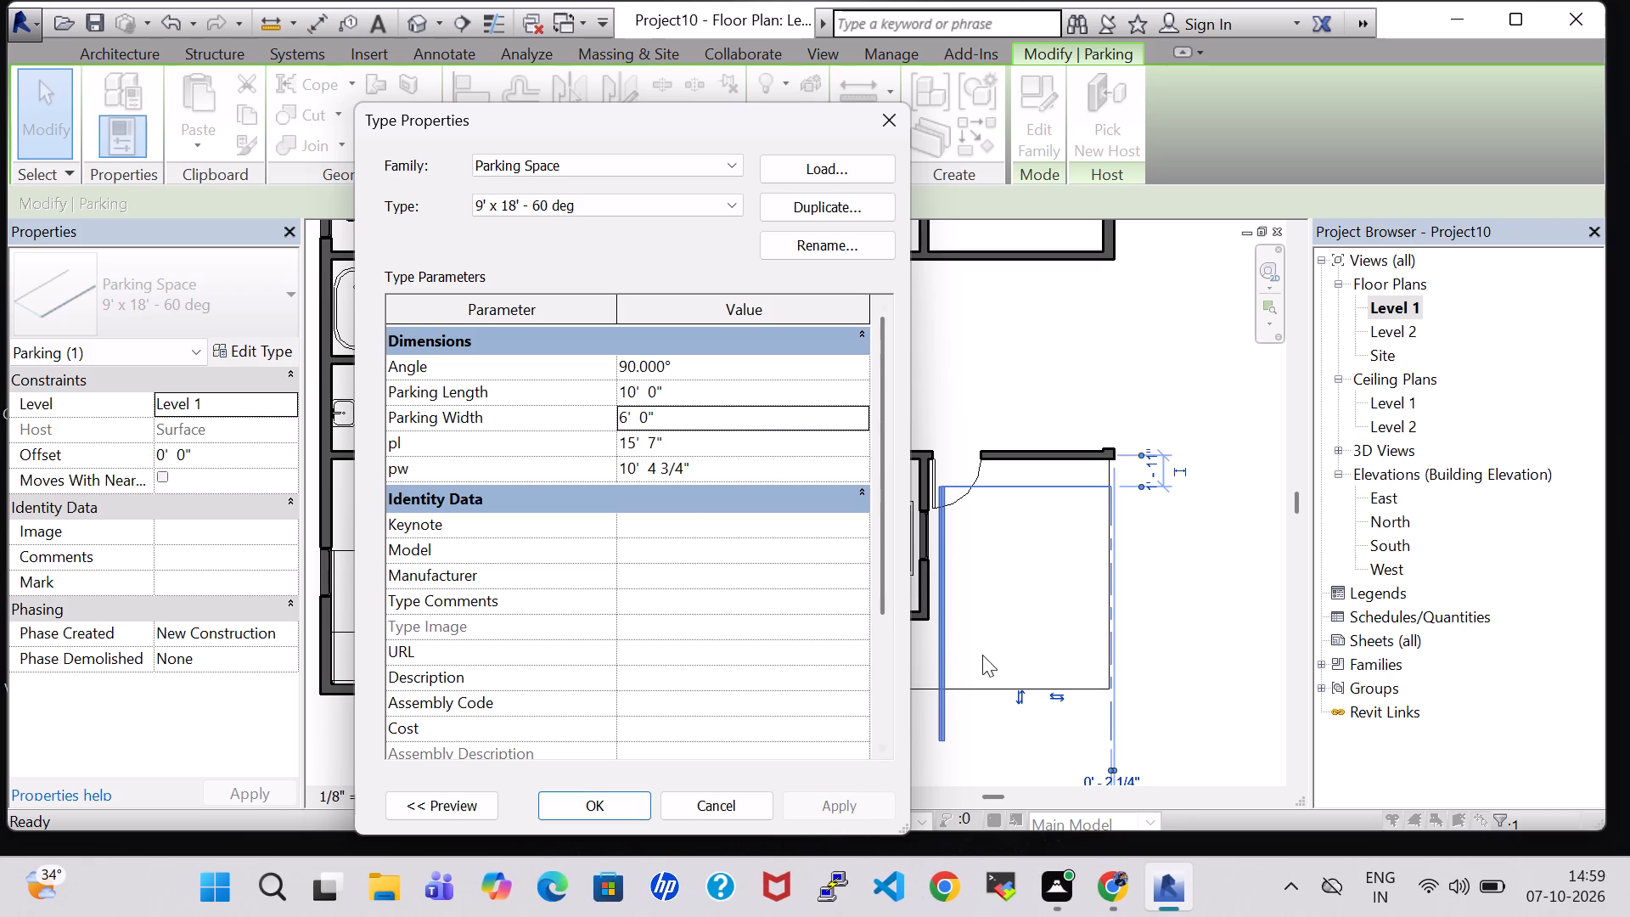
left_click(936, 651)
left_click(600, 809)
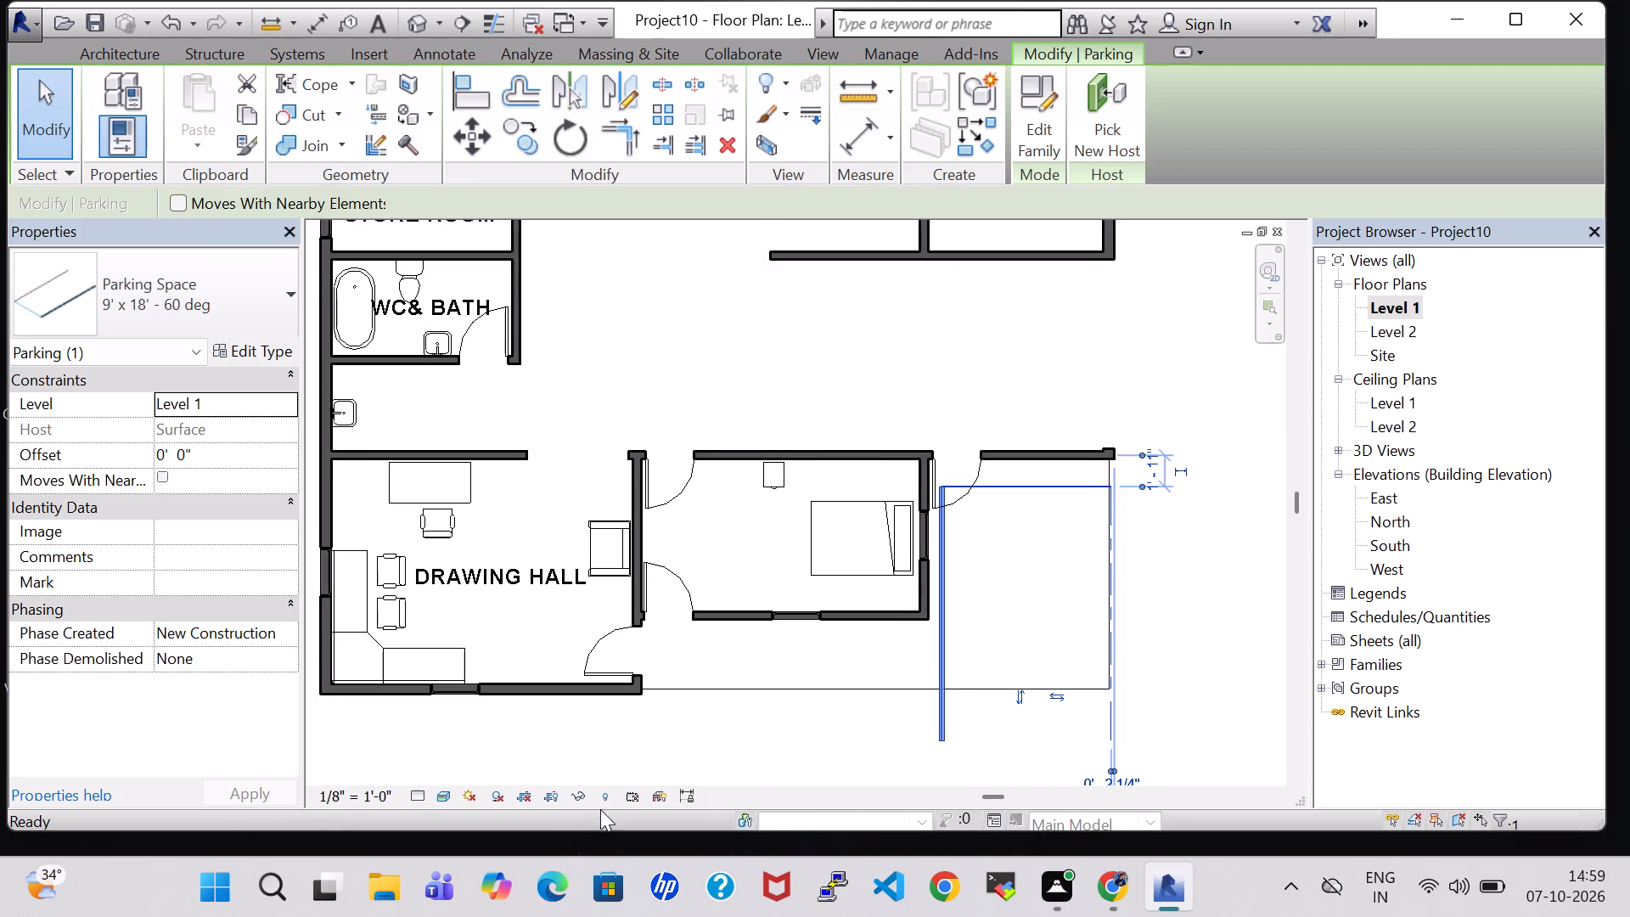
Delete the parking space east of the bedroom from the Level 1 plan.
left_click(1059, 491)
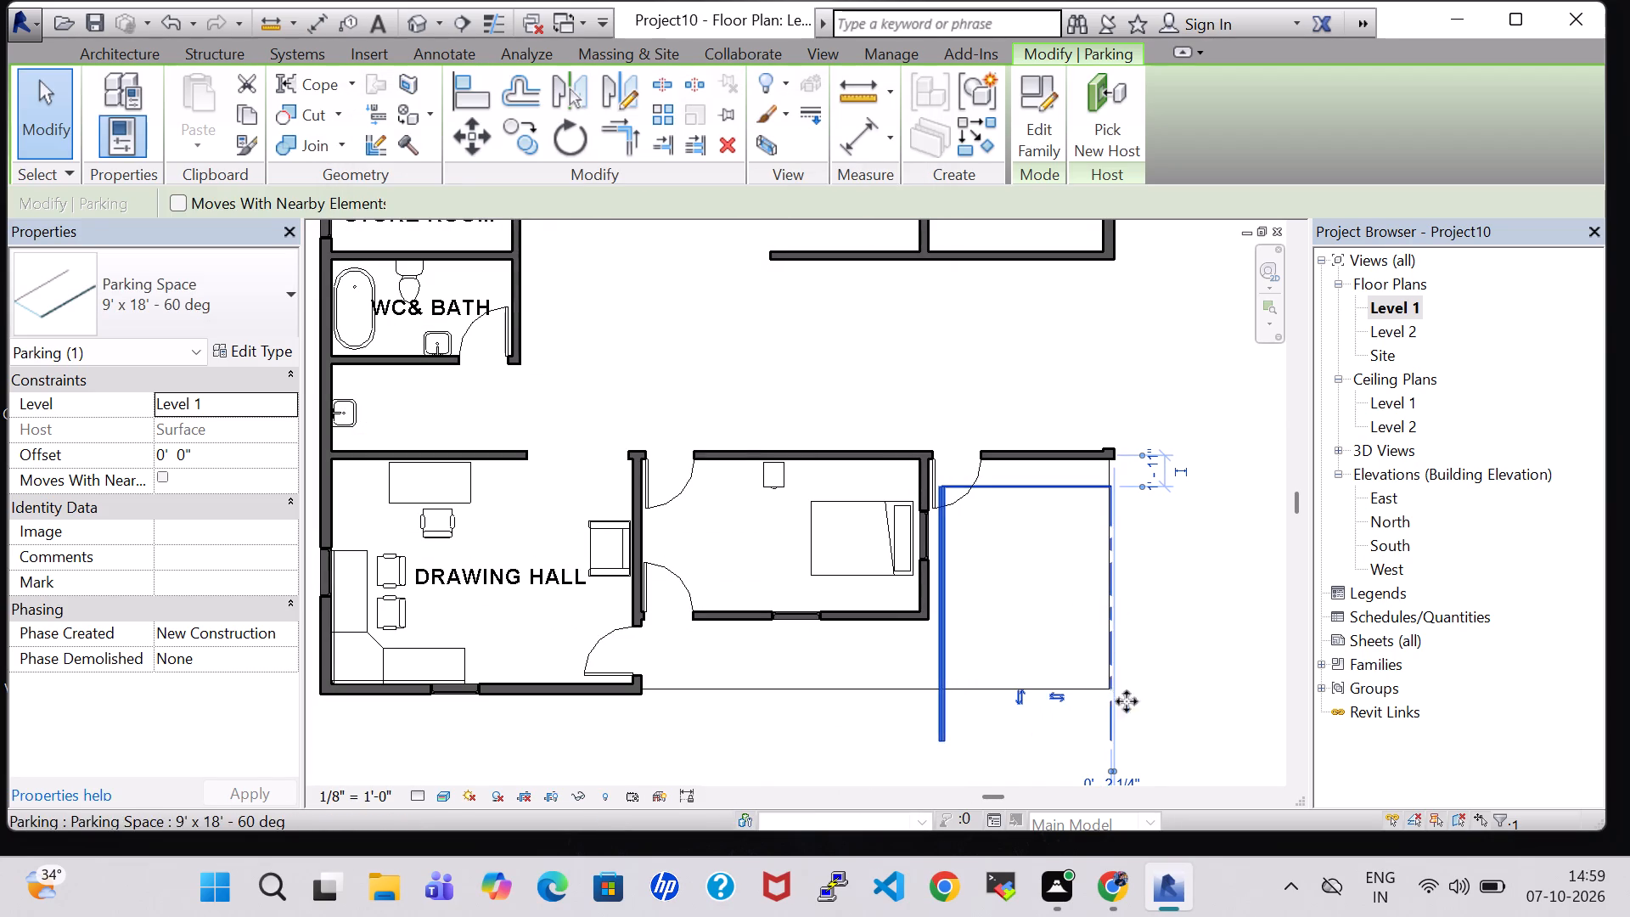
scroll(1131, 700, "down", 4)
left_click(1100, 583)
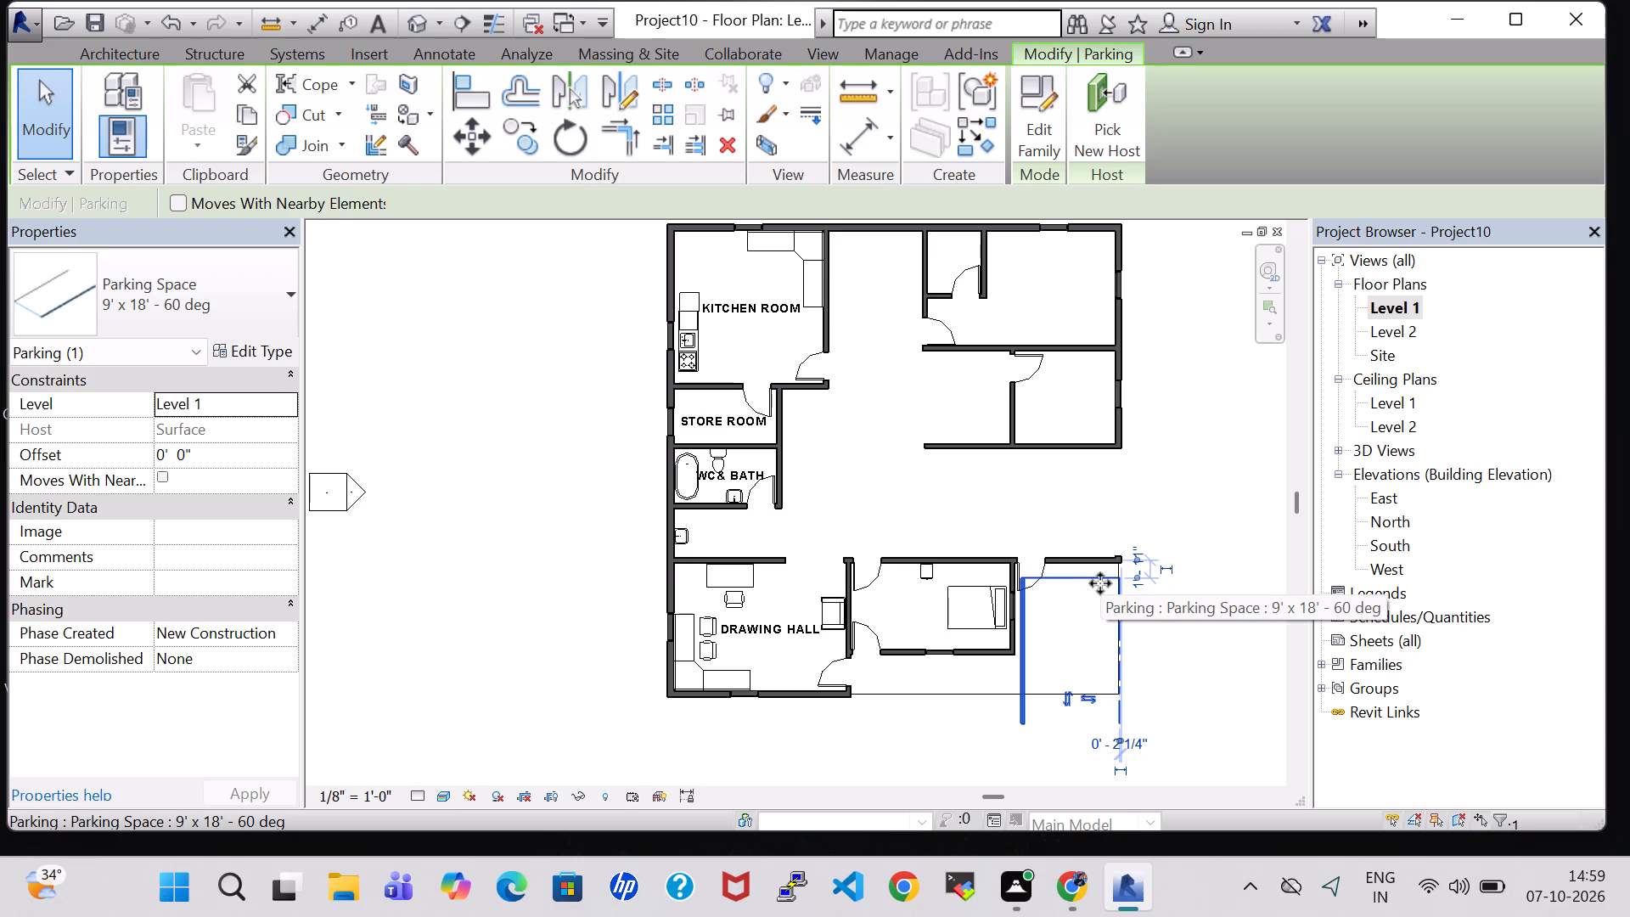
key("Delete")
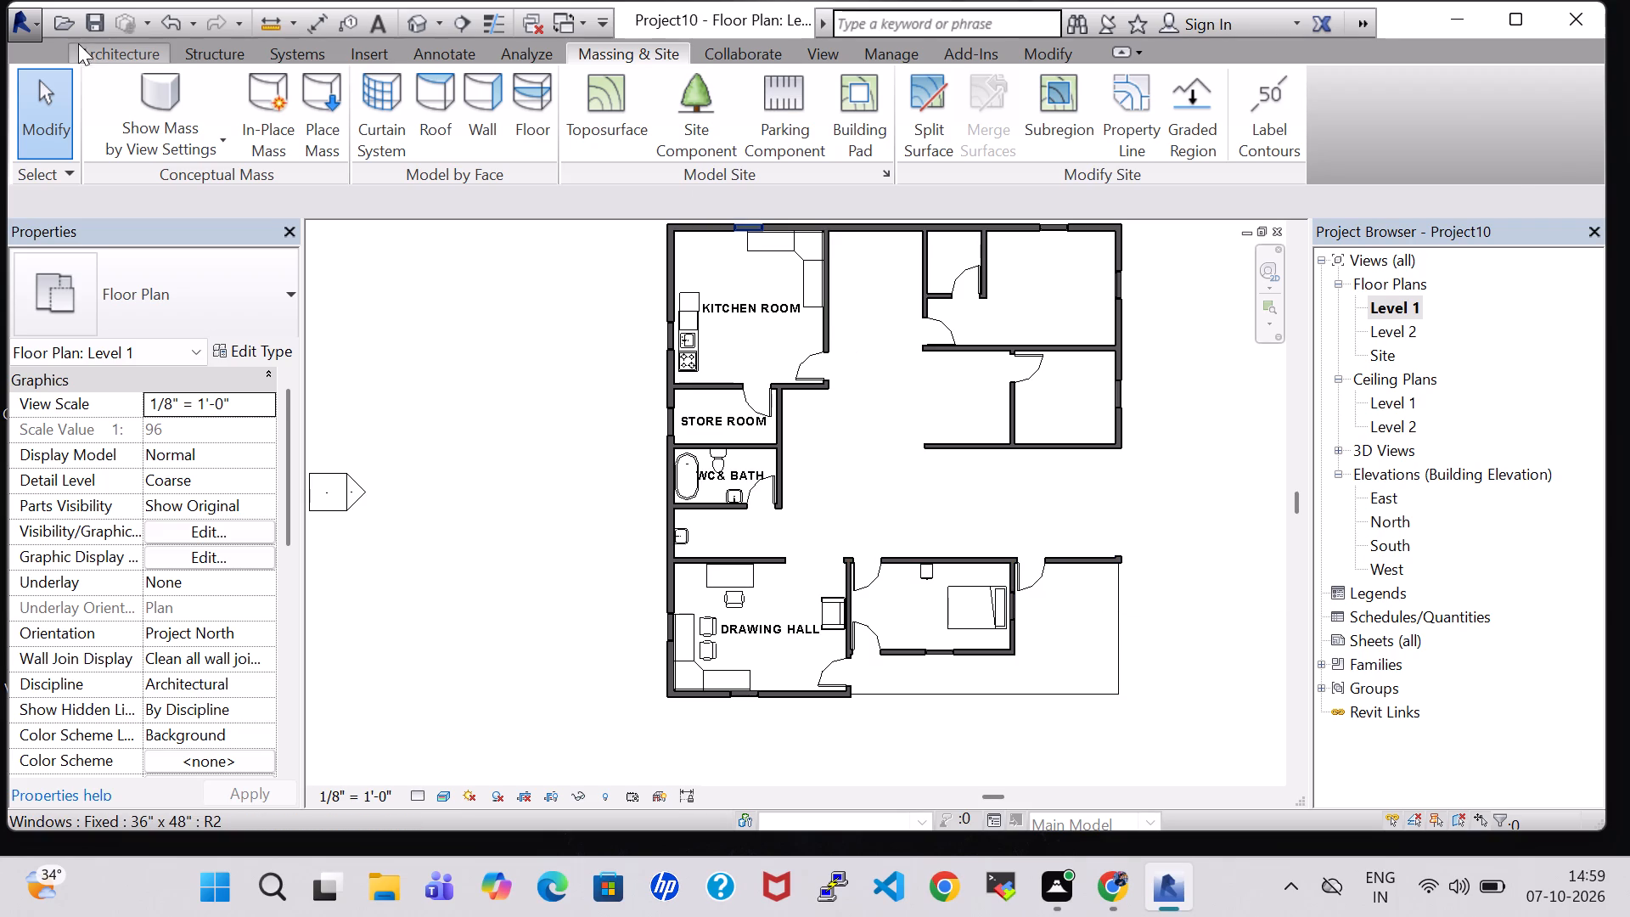
Place a tagged room in the enclosed bedroom east of DRAWING HALL.
left_click(98, 52)
left_click(910, 79)
left_click(894, 79)
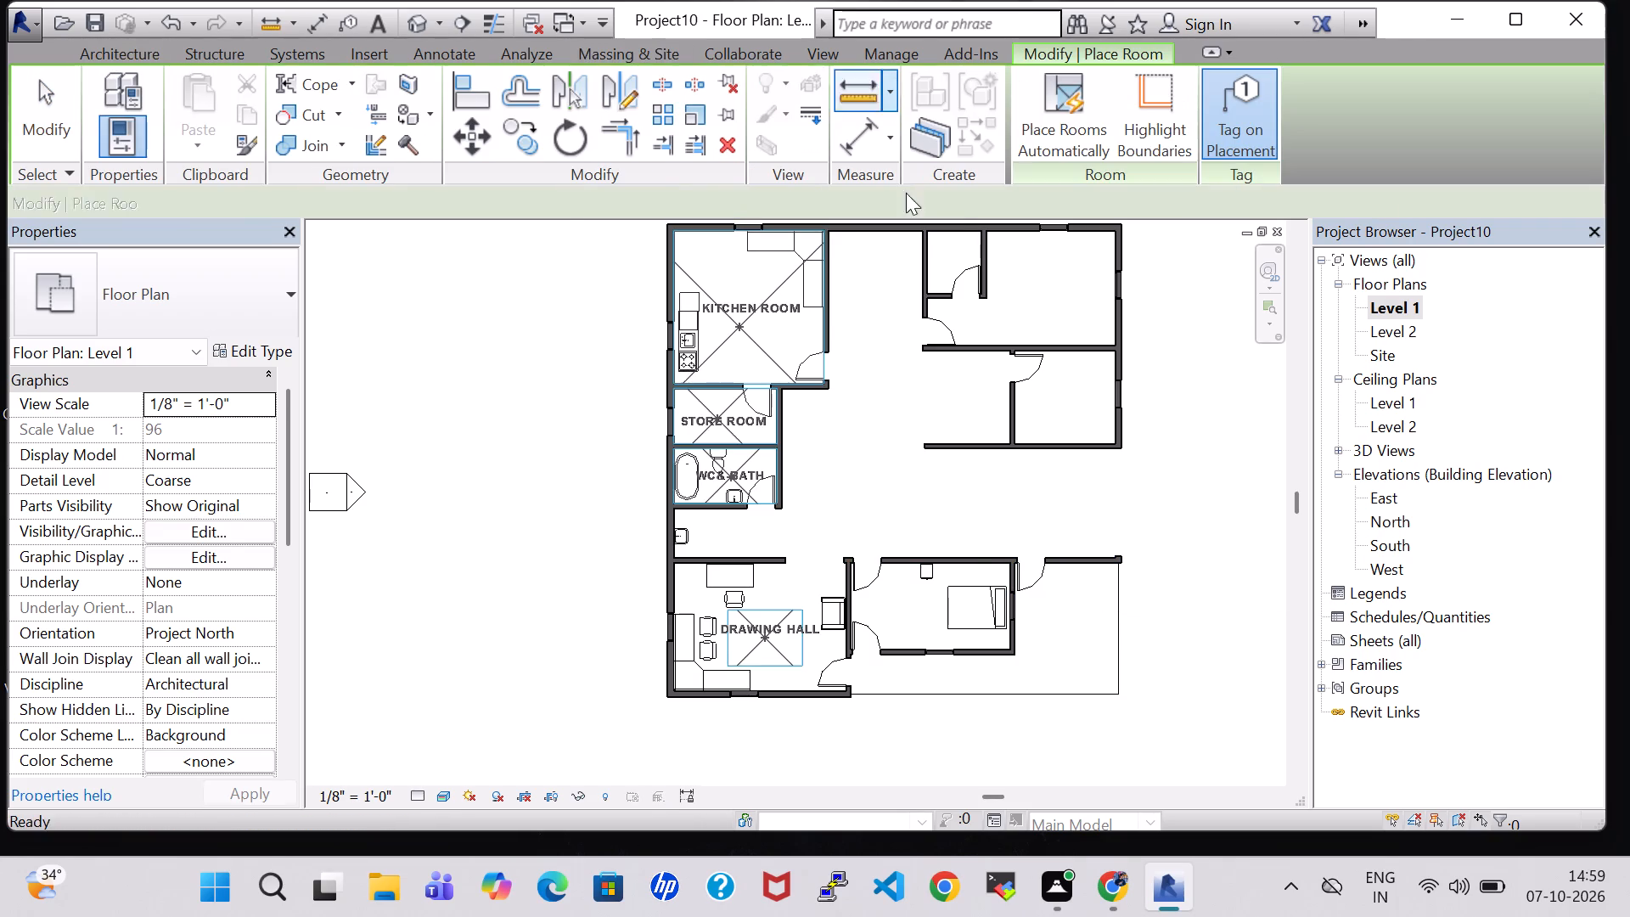
left_click(943, 609)
key("Escape")
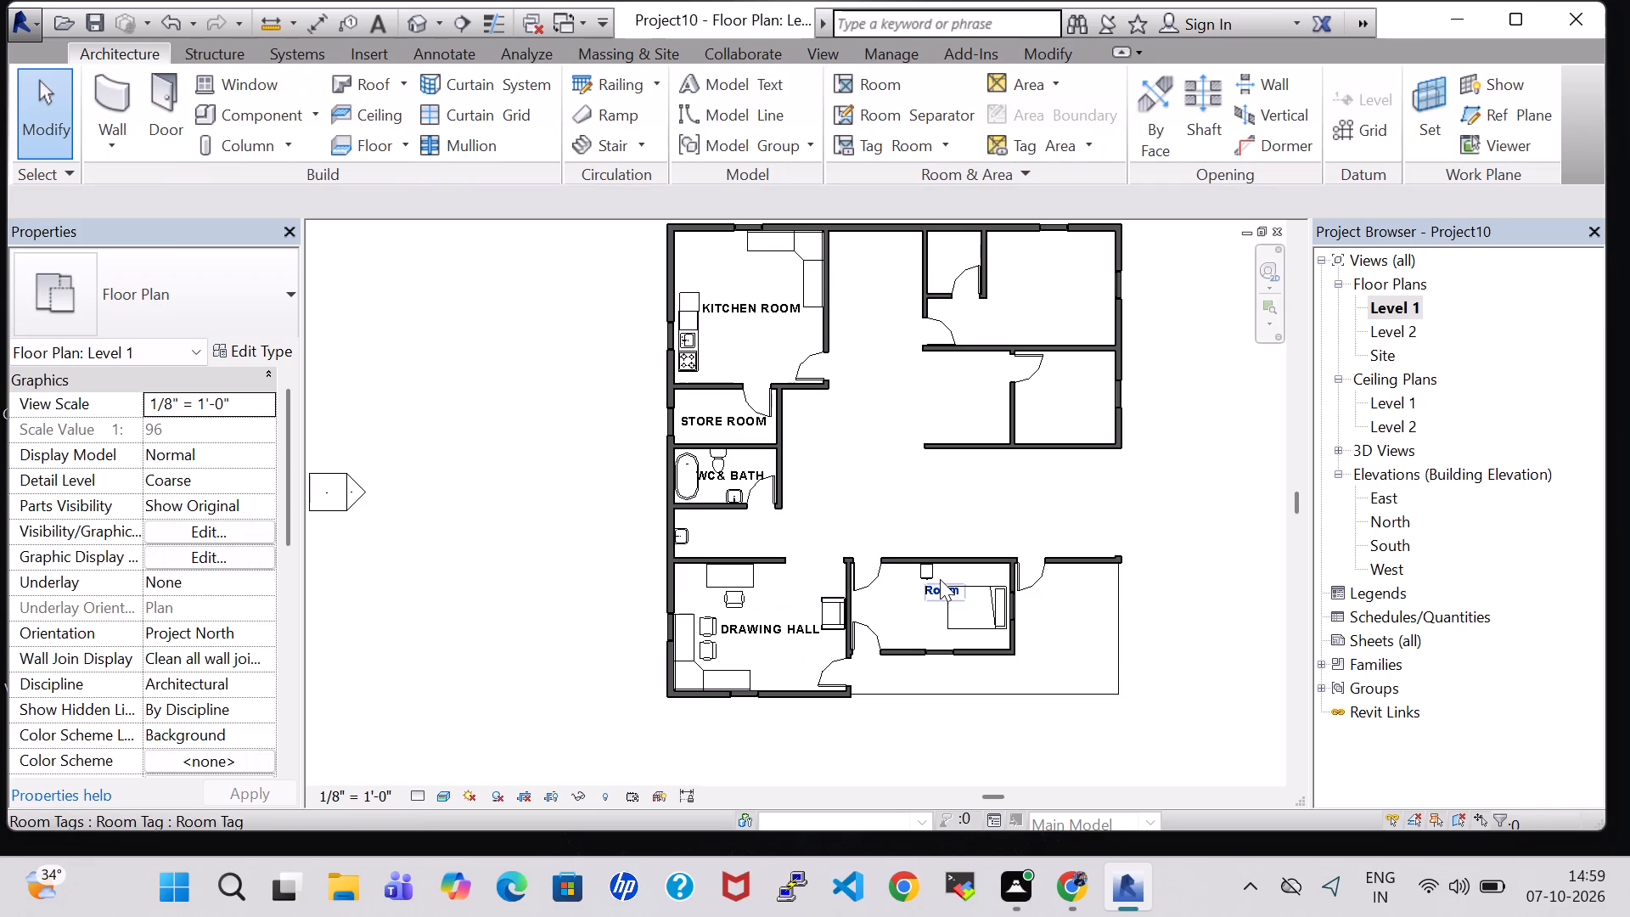
Rename the new room east of DRAWING HALL as BED ROOM.
left_click(940, 579)
left_click(940, 589)
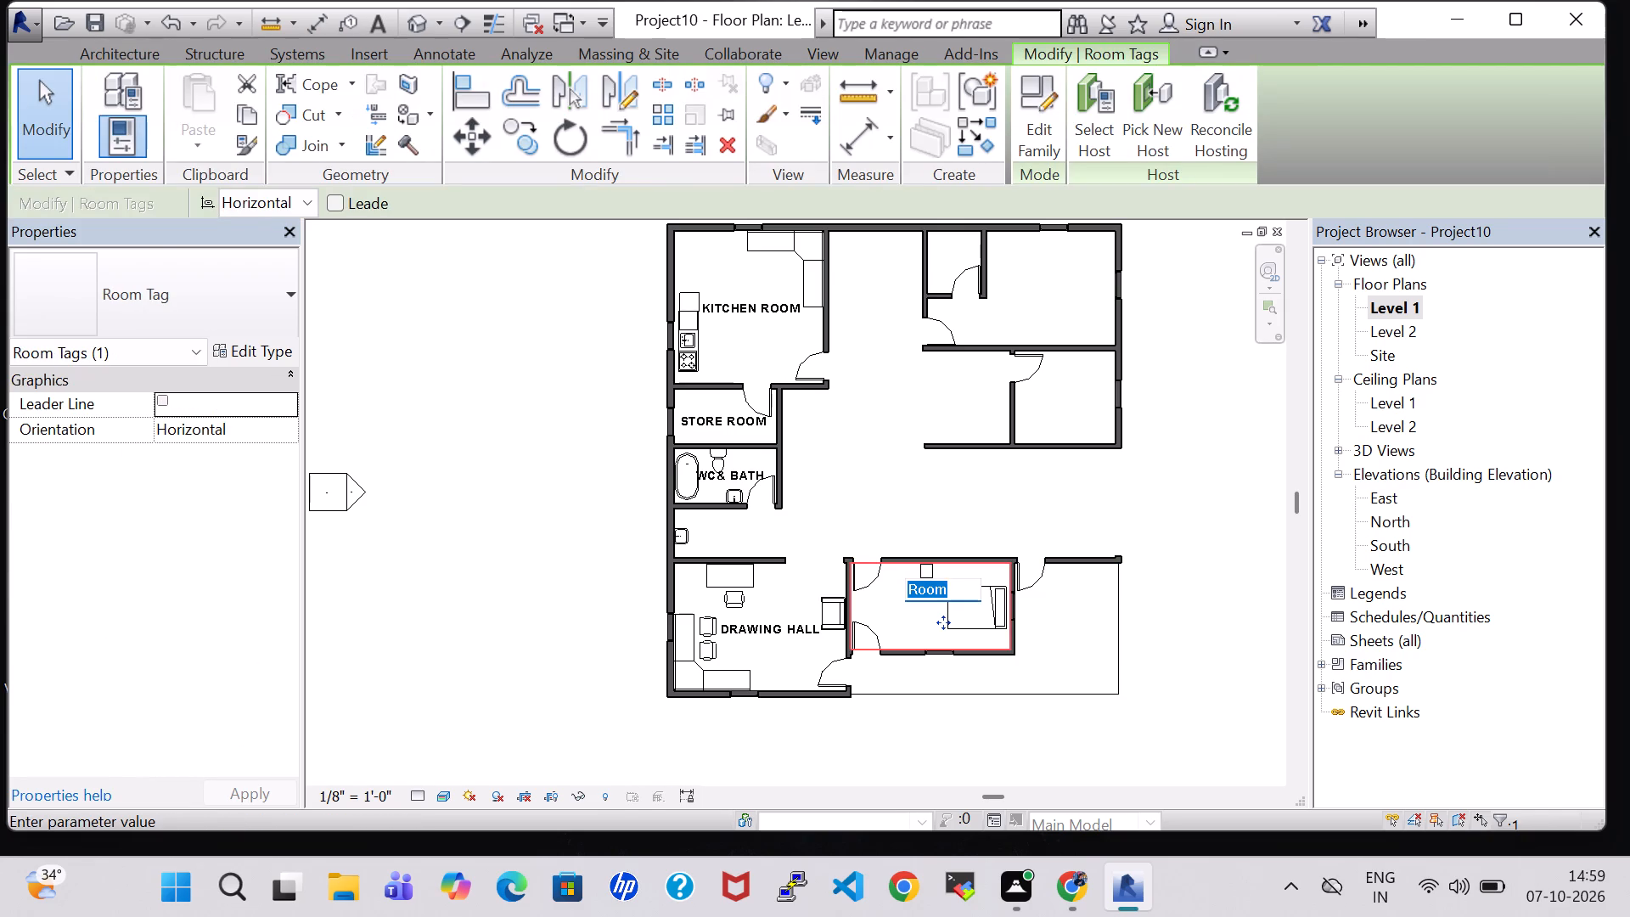
key("BackSpace")
type("BED ROM")
key("BackSpace")
type("OM")
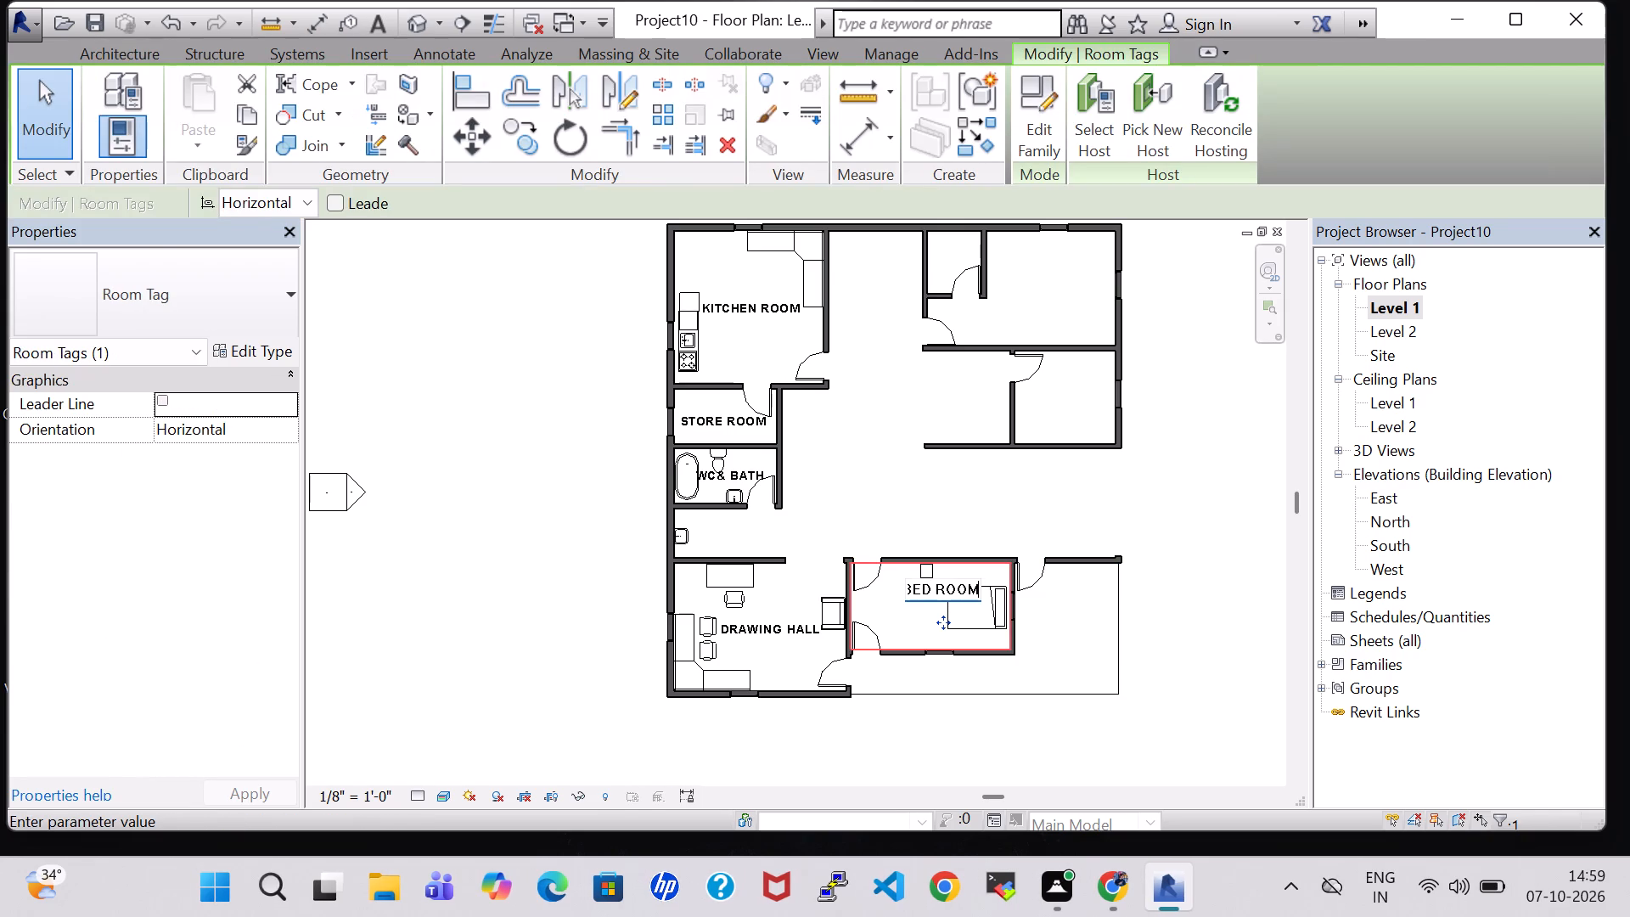
key("Return")
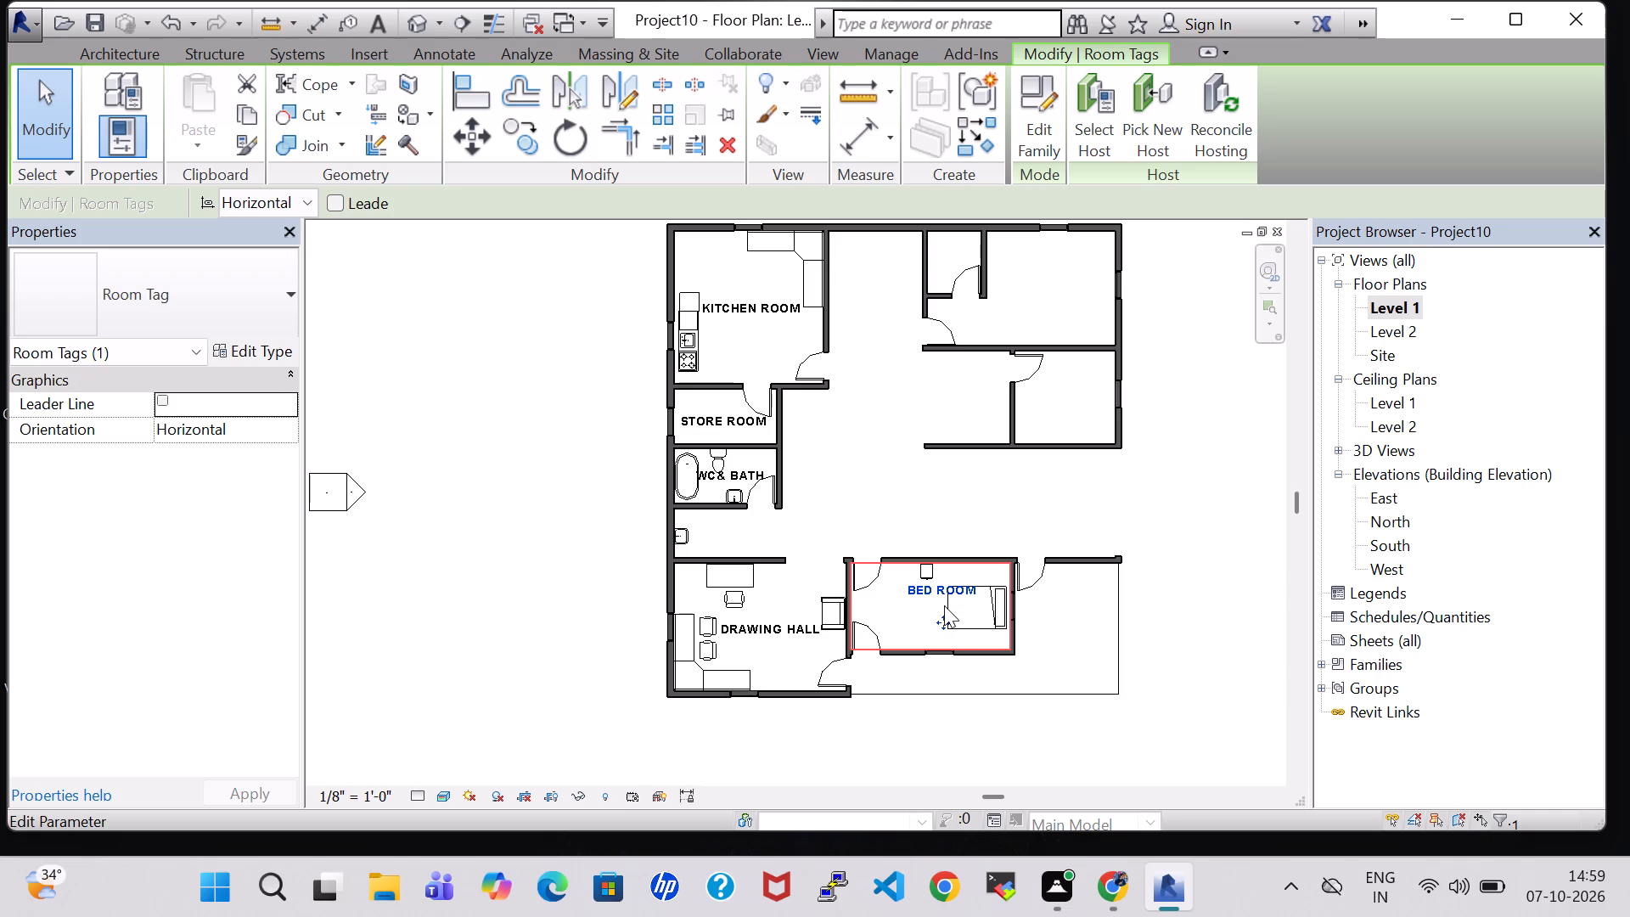
Nudge the BED ROOM tag west and slightly south so it sits clear of the bed and small furniture.
key("Left")
key("Left")
key("Left")
key("Left")
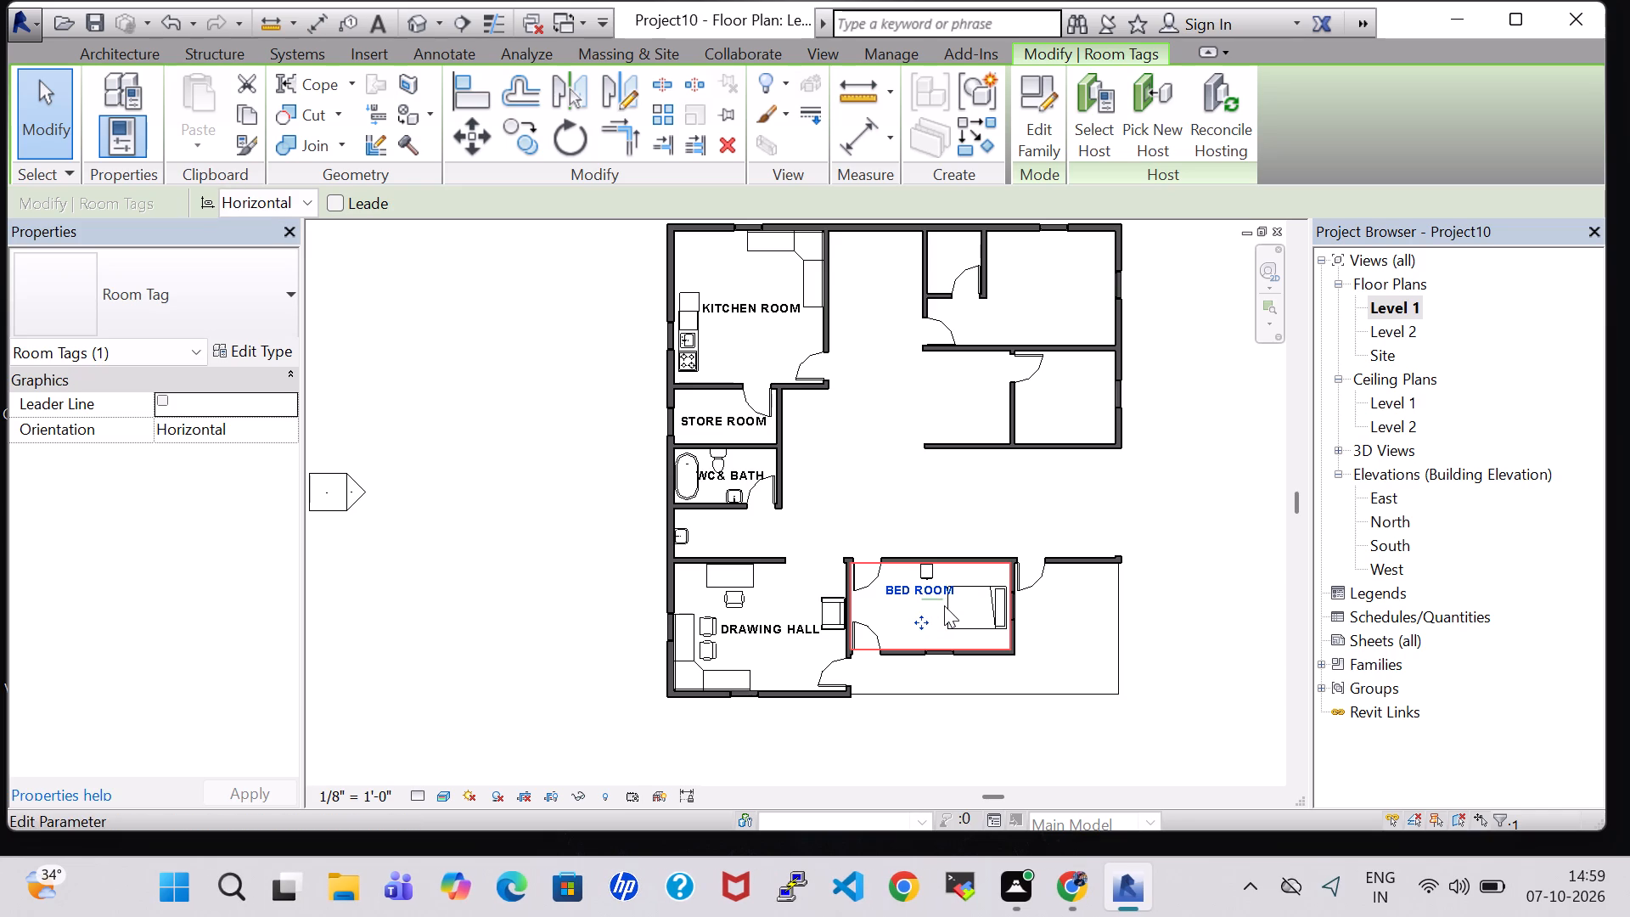
key("Down")
key("Down")
key("Down")
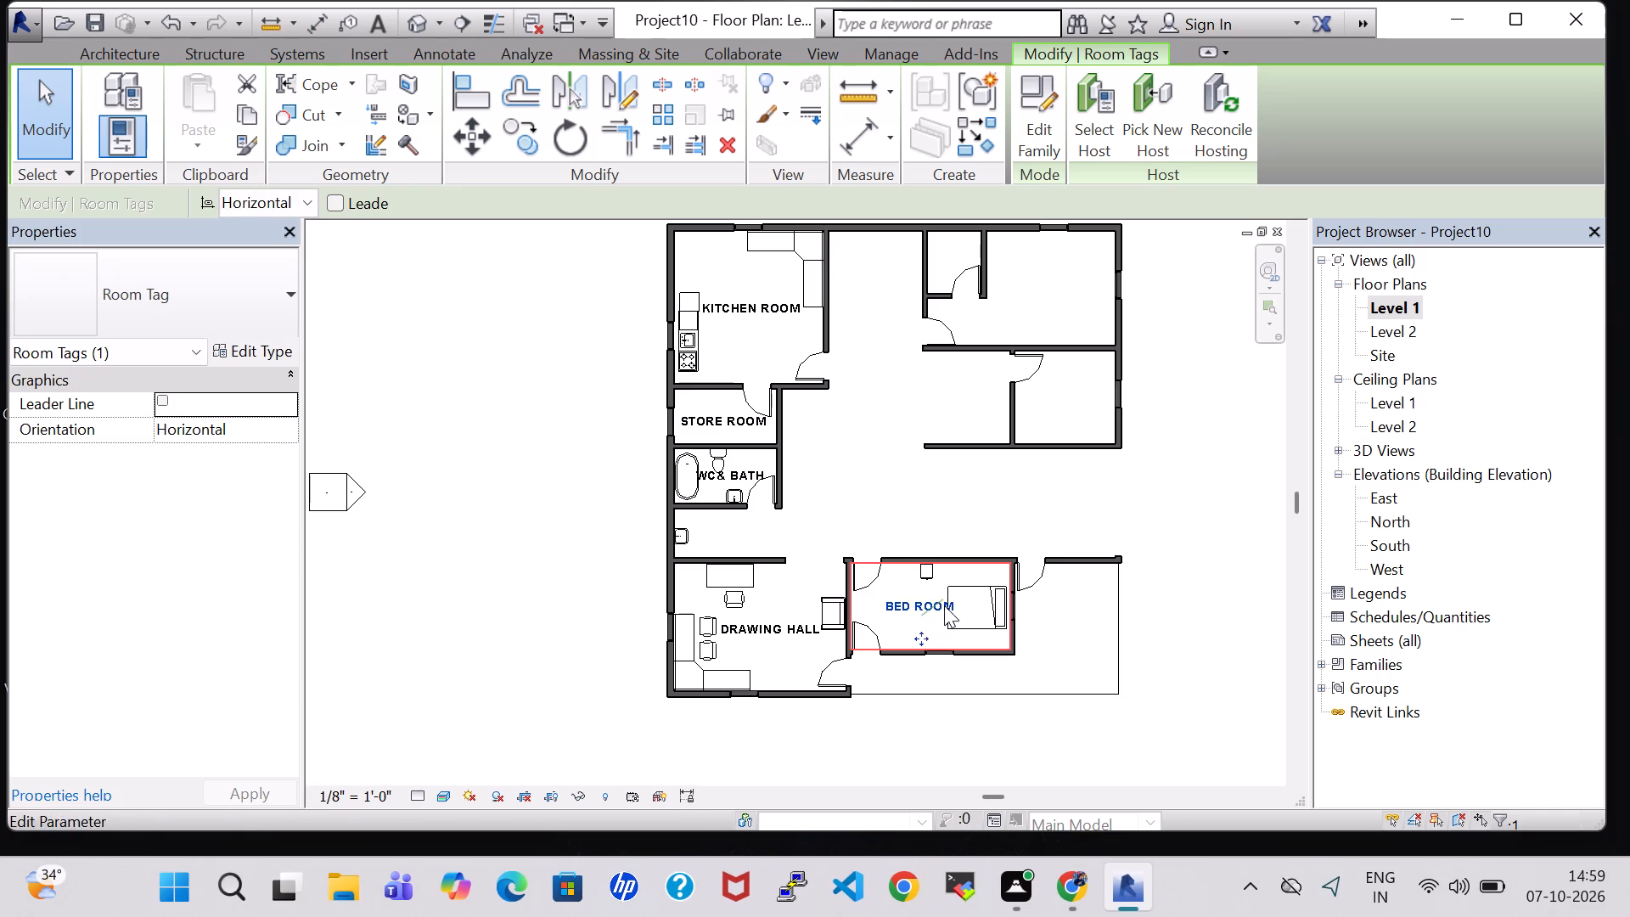
key("Left")
key("Left")
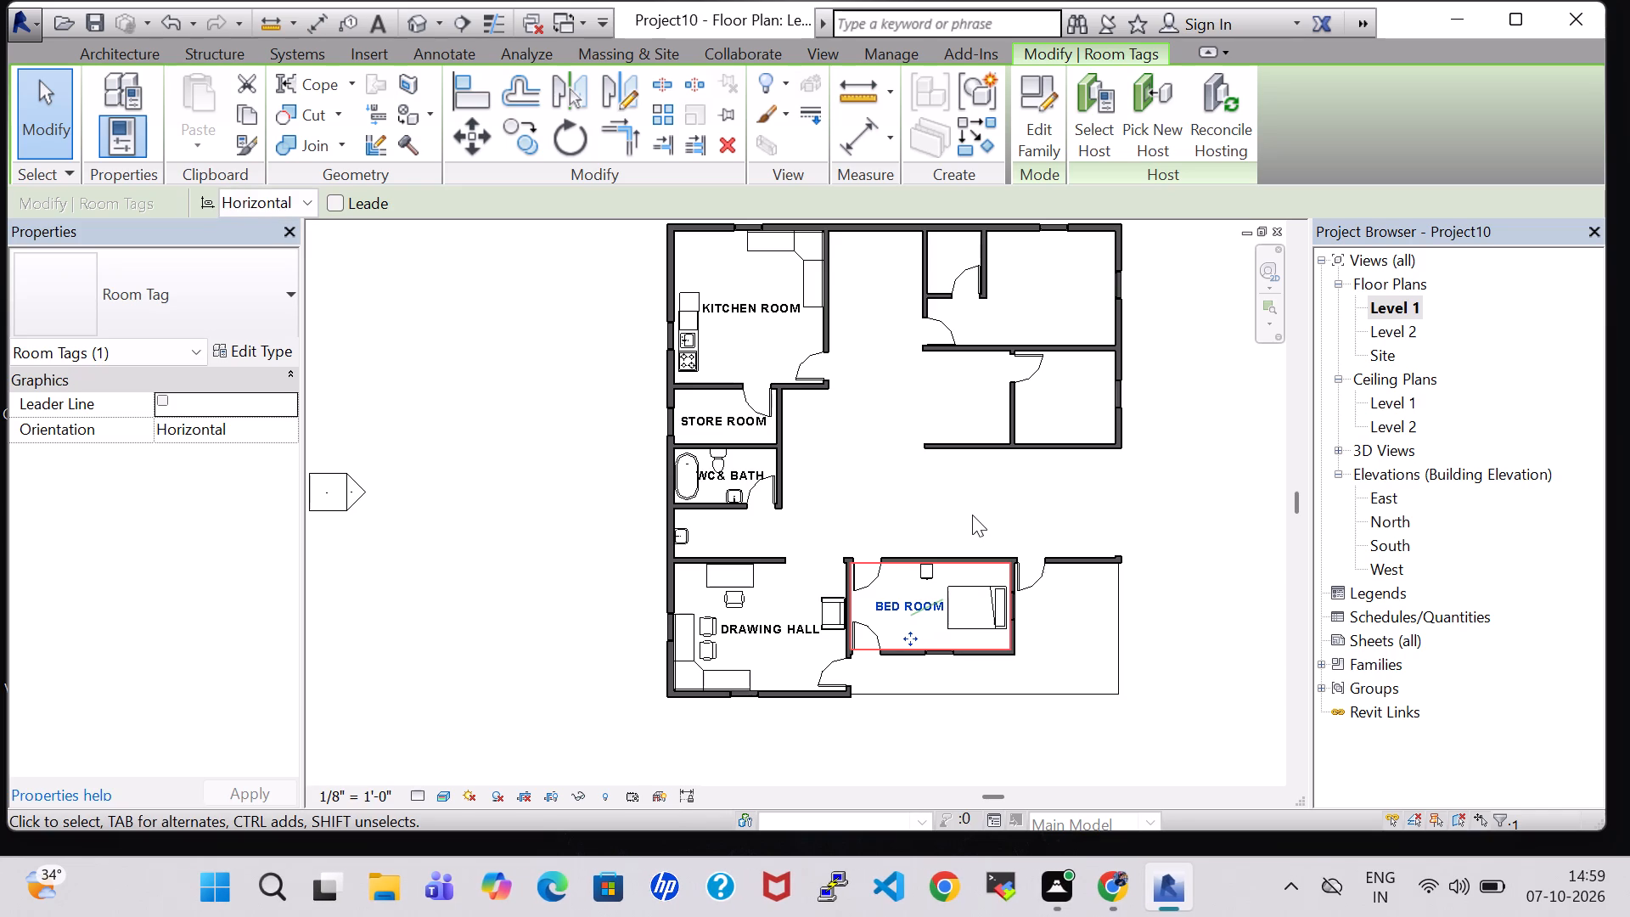
left_click(970, 503)
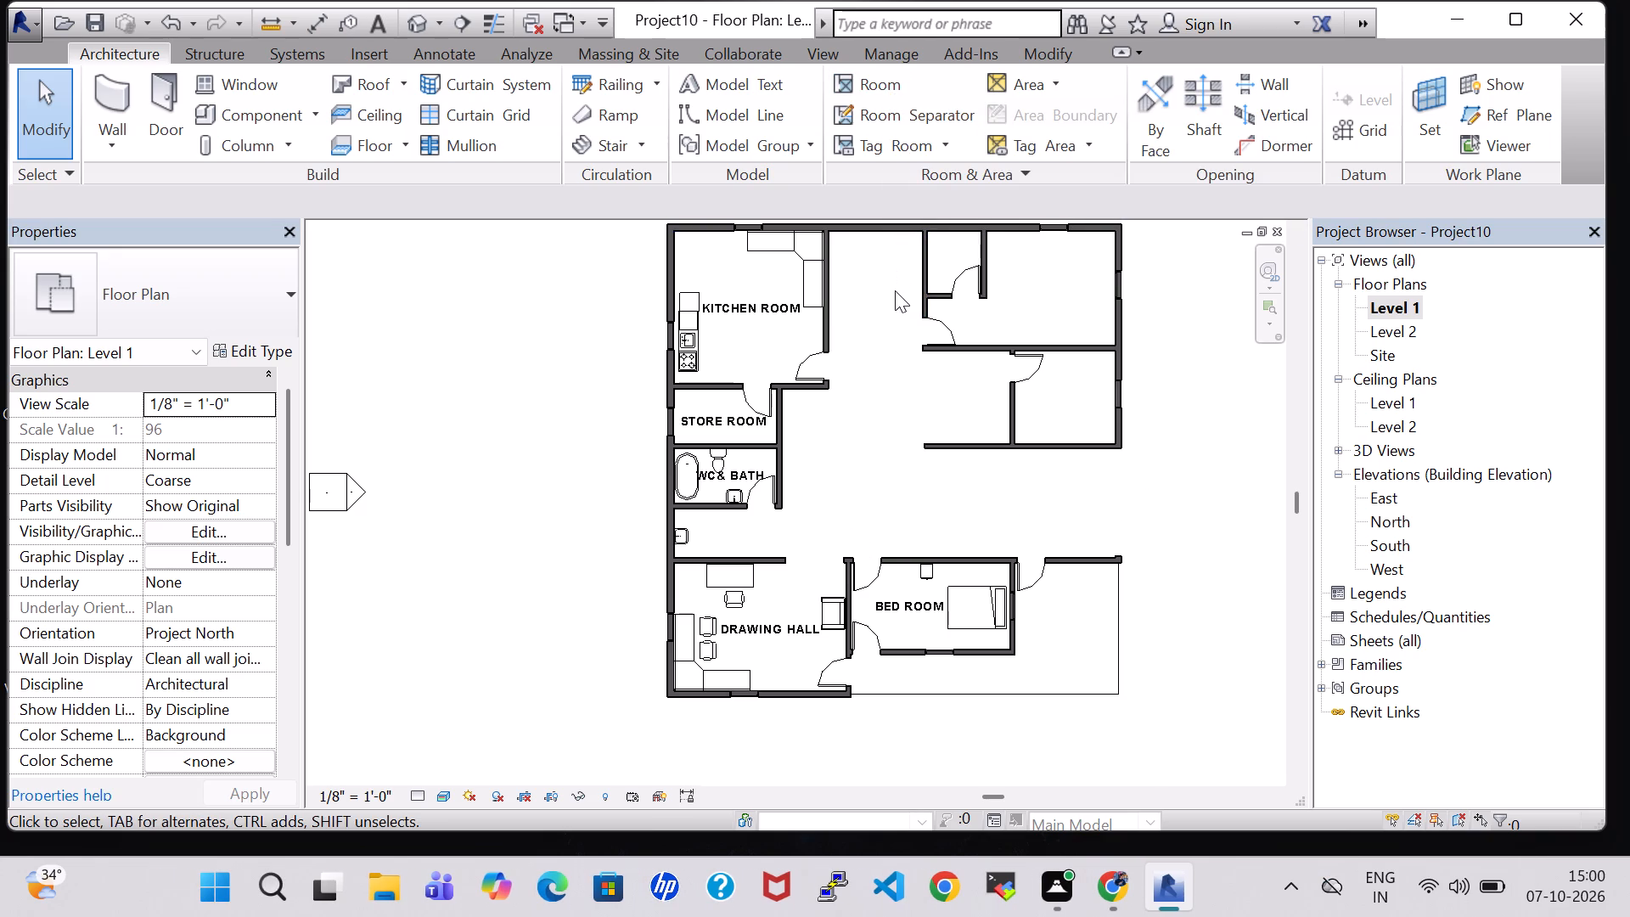
Place a tagged room in the open central area east of WC& BATH.
left_click(875, 78)
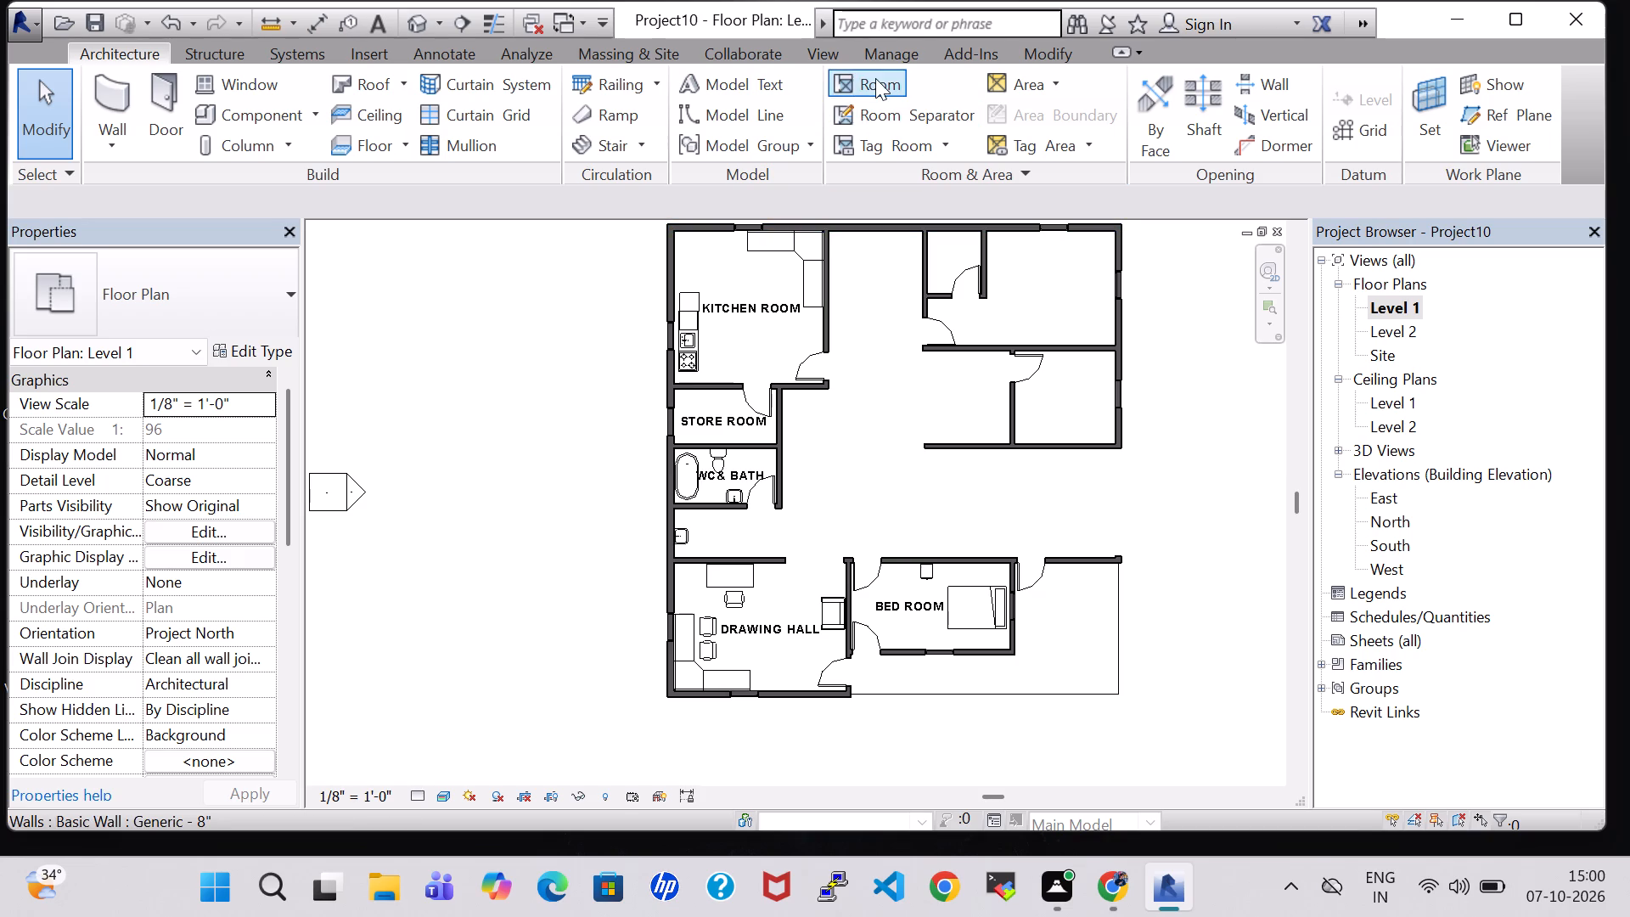
left_click(868, 458)
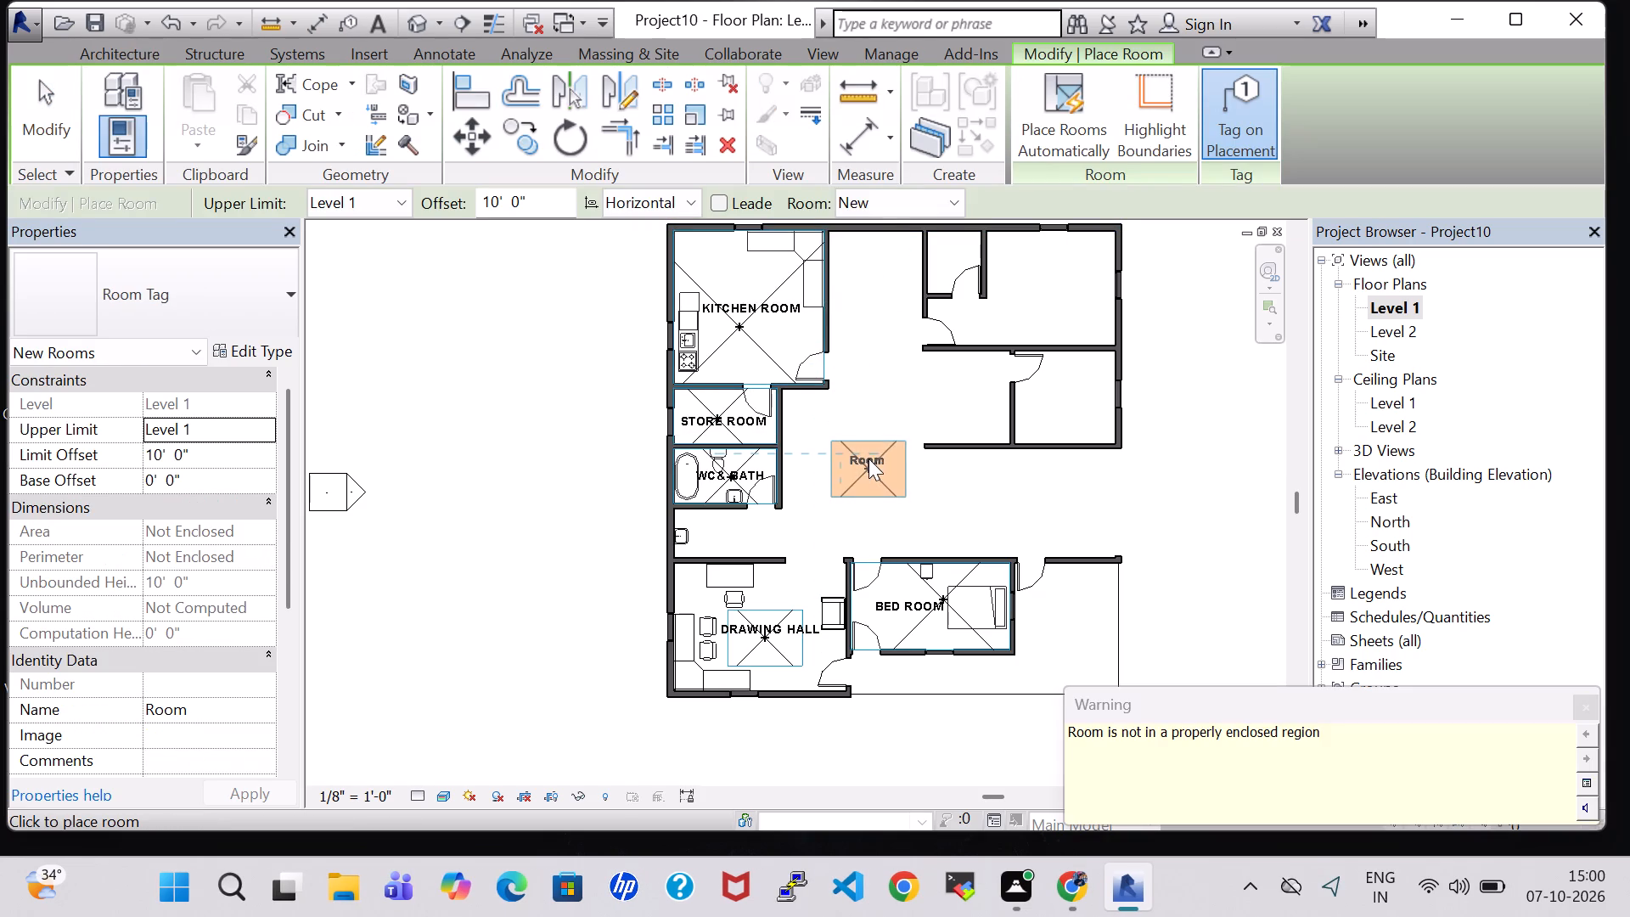
left_click(1593, 718)
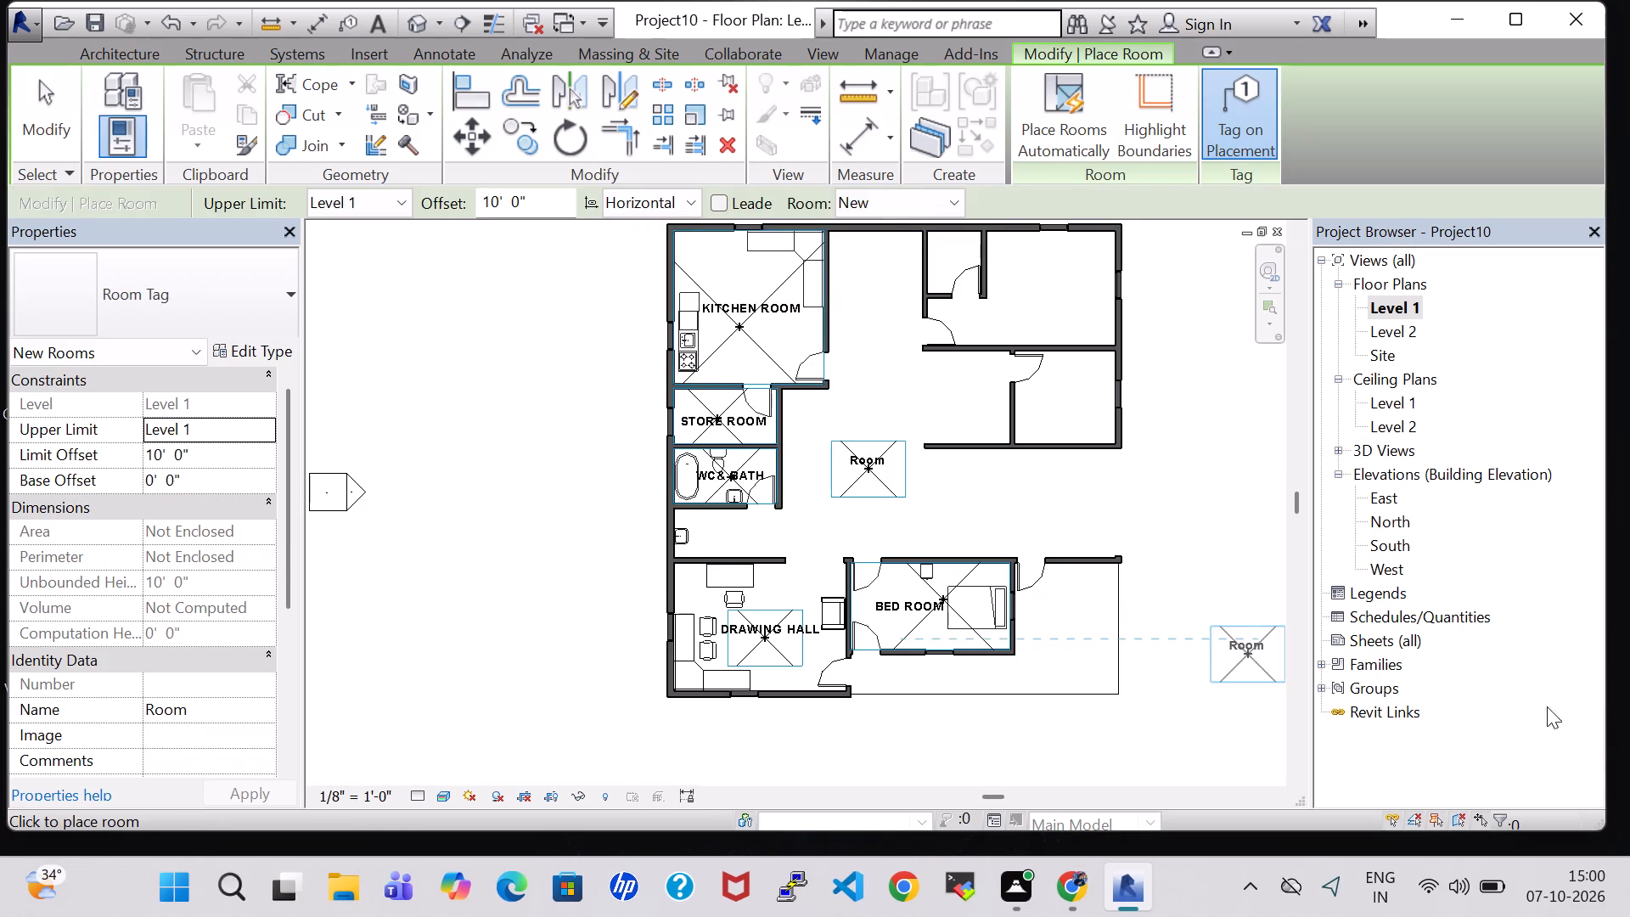
key("Escape")
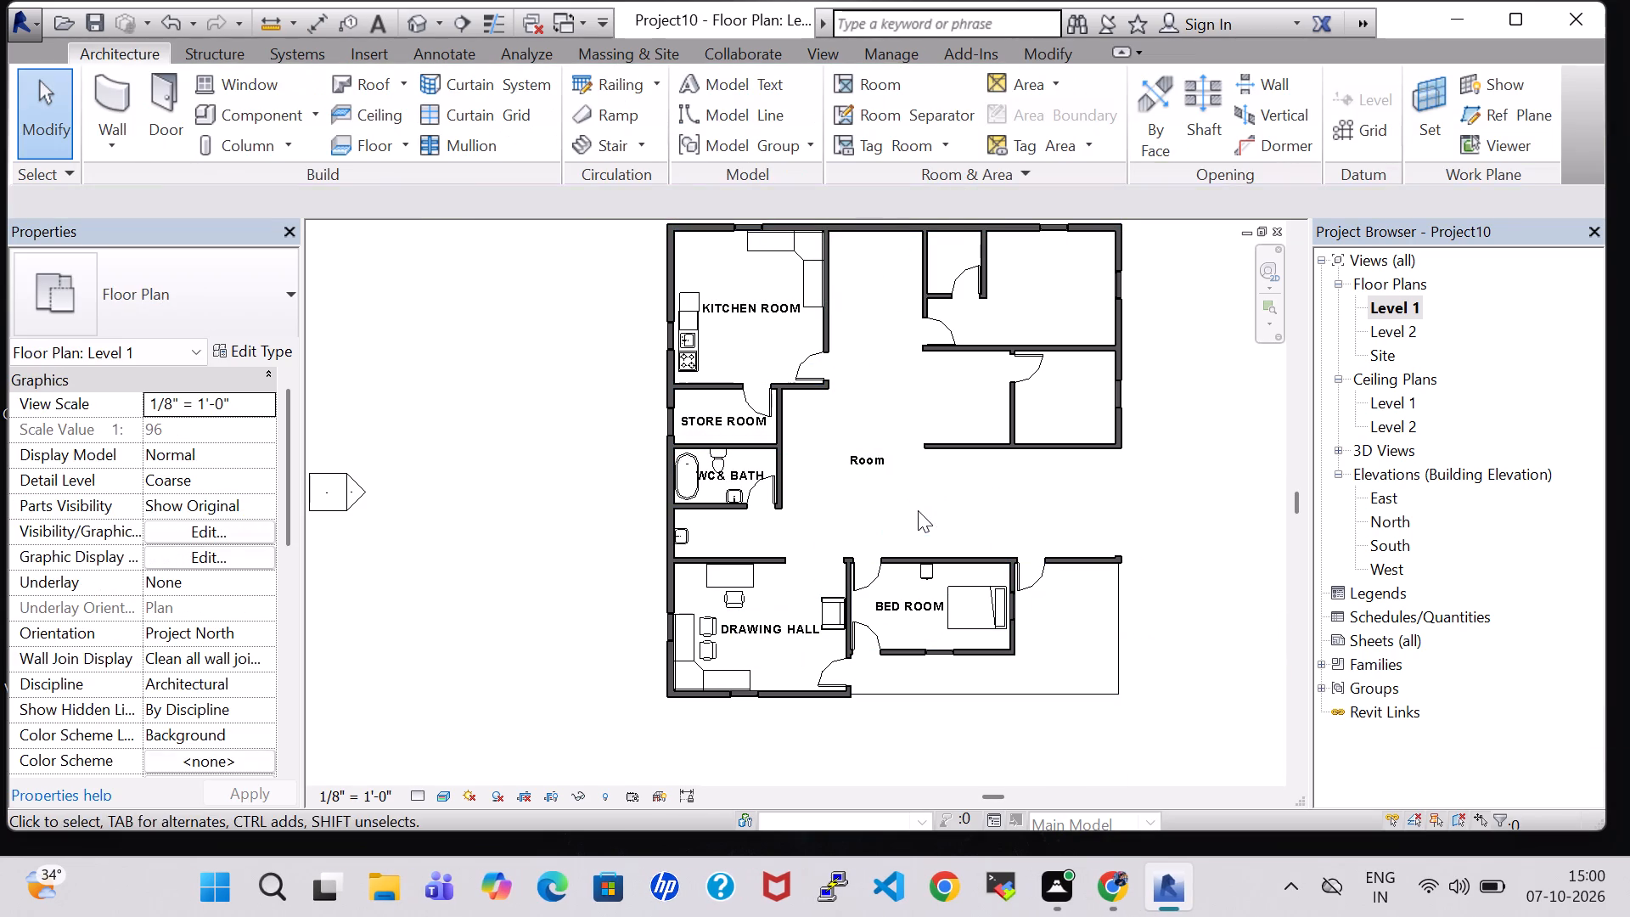
Nudge the new central room's tag north, above the room marker.
left_click(885, 475)
key("Up")
key("Up")
key("Up")
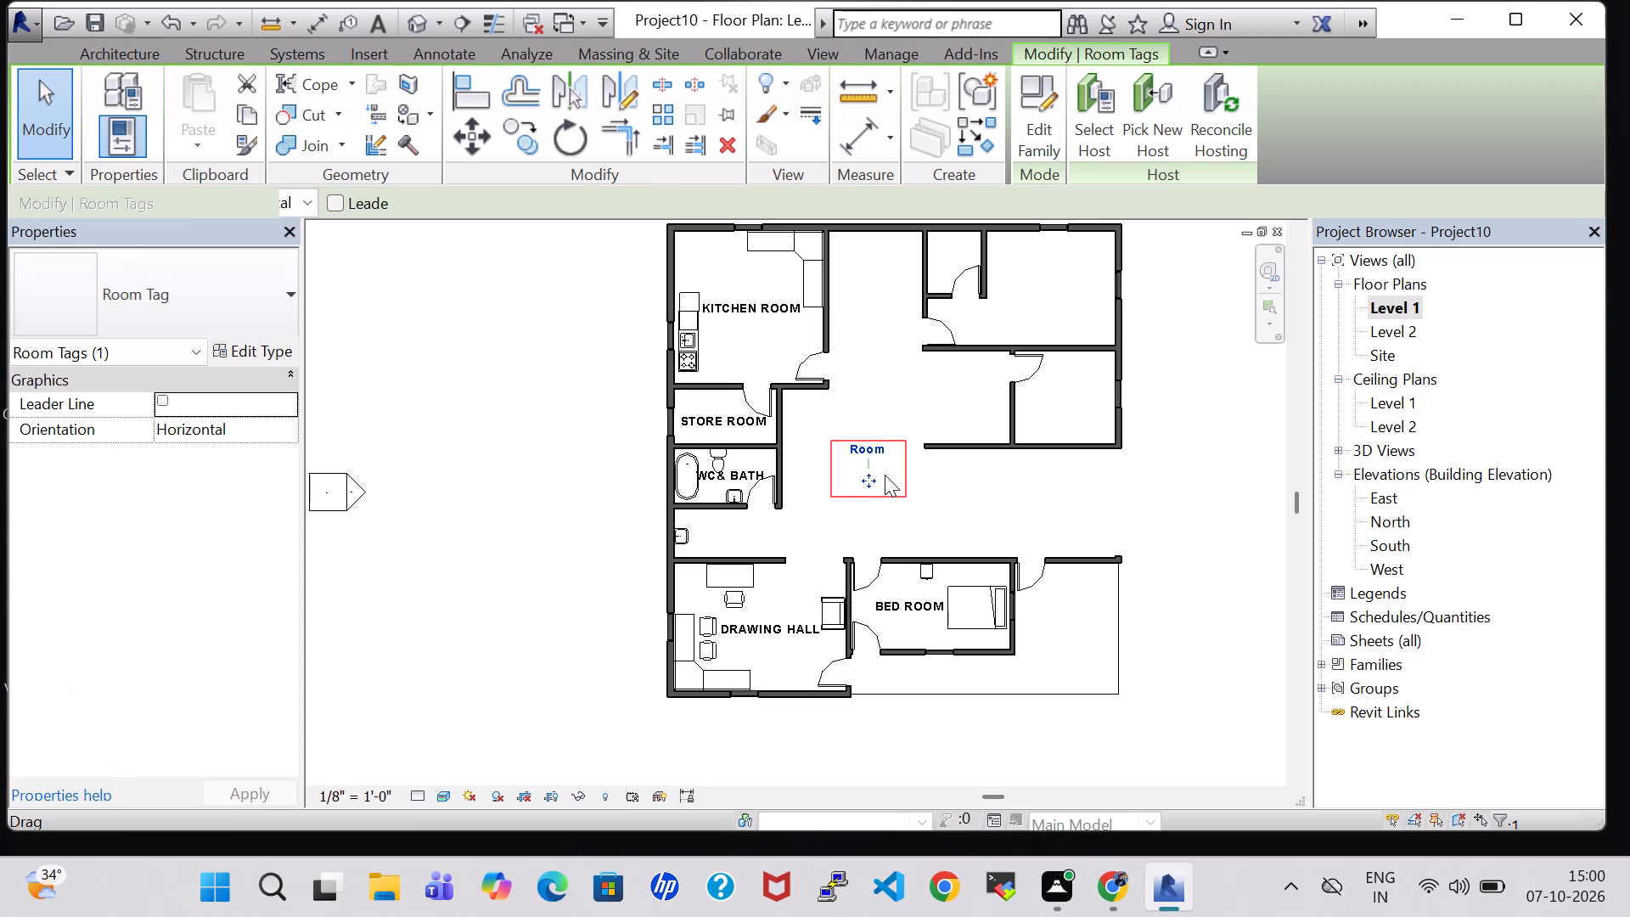
key("Up")
key("Up")
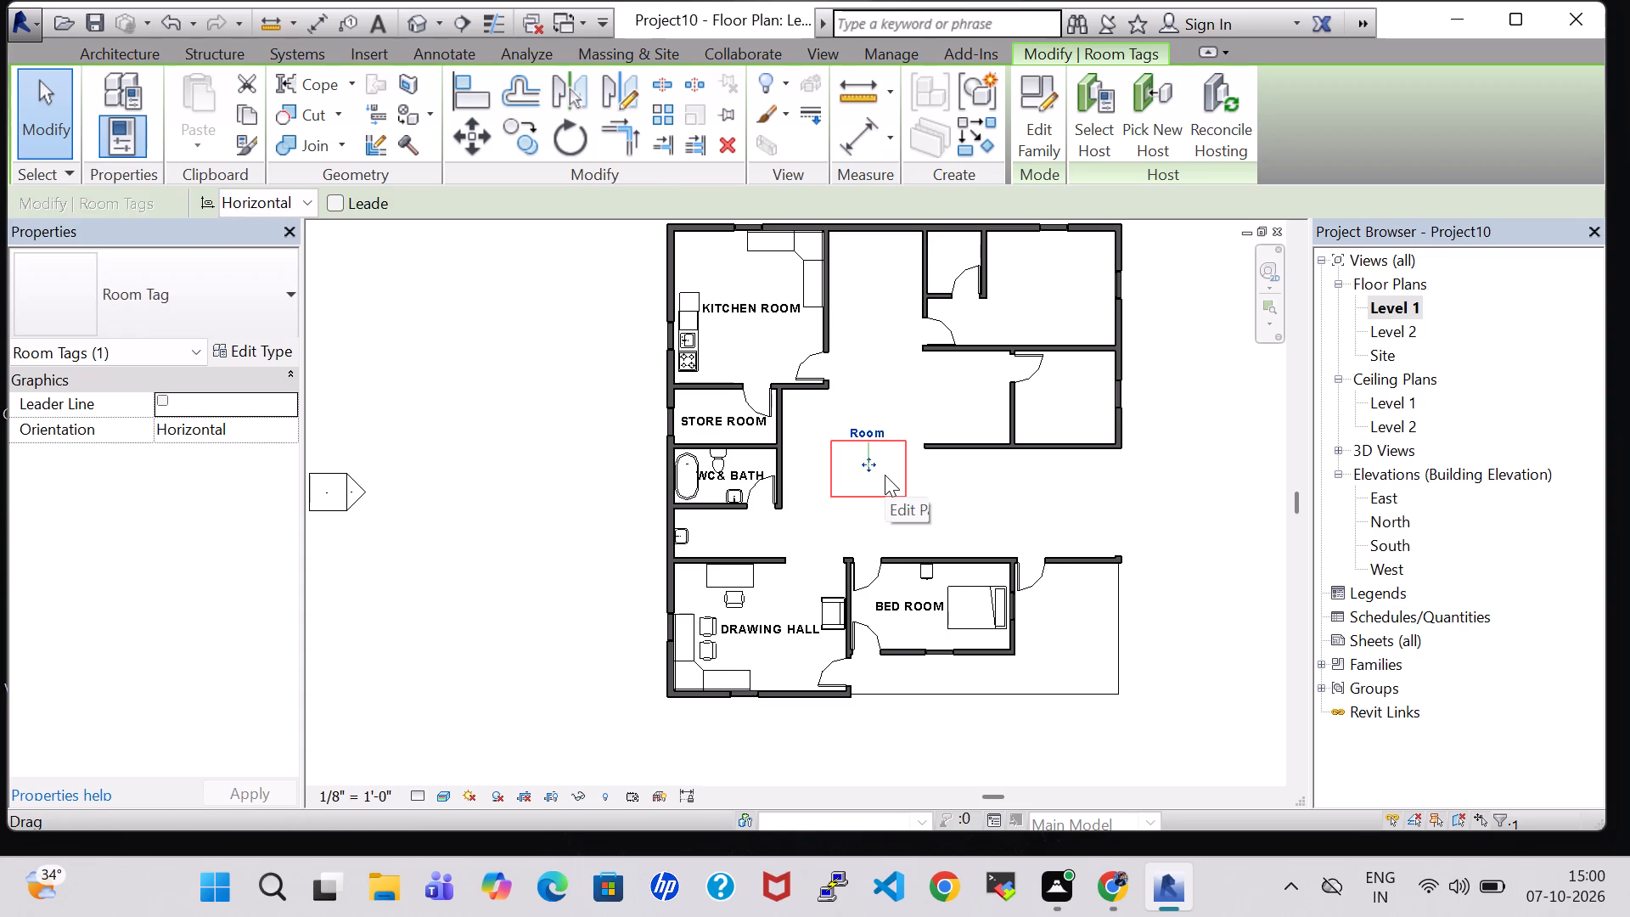
key("Return")
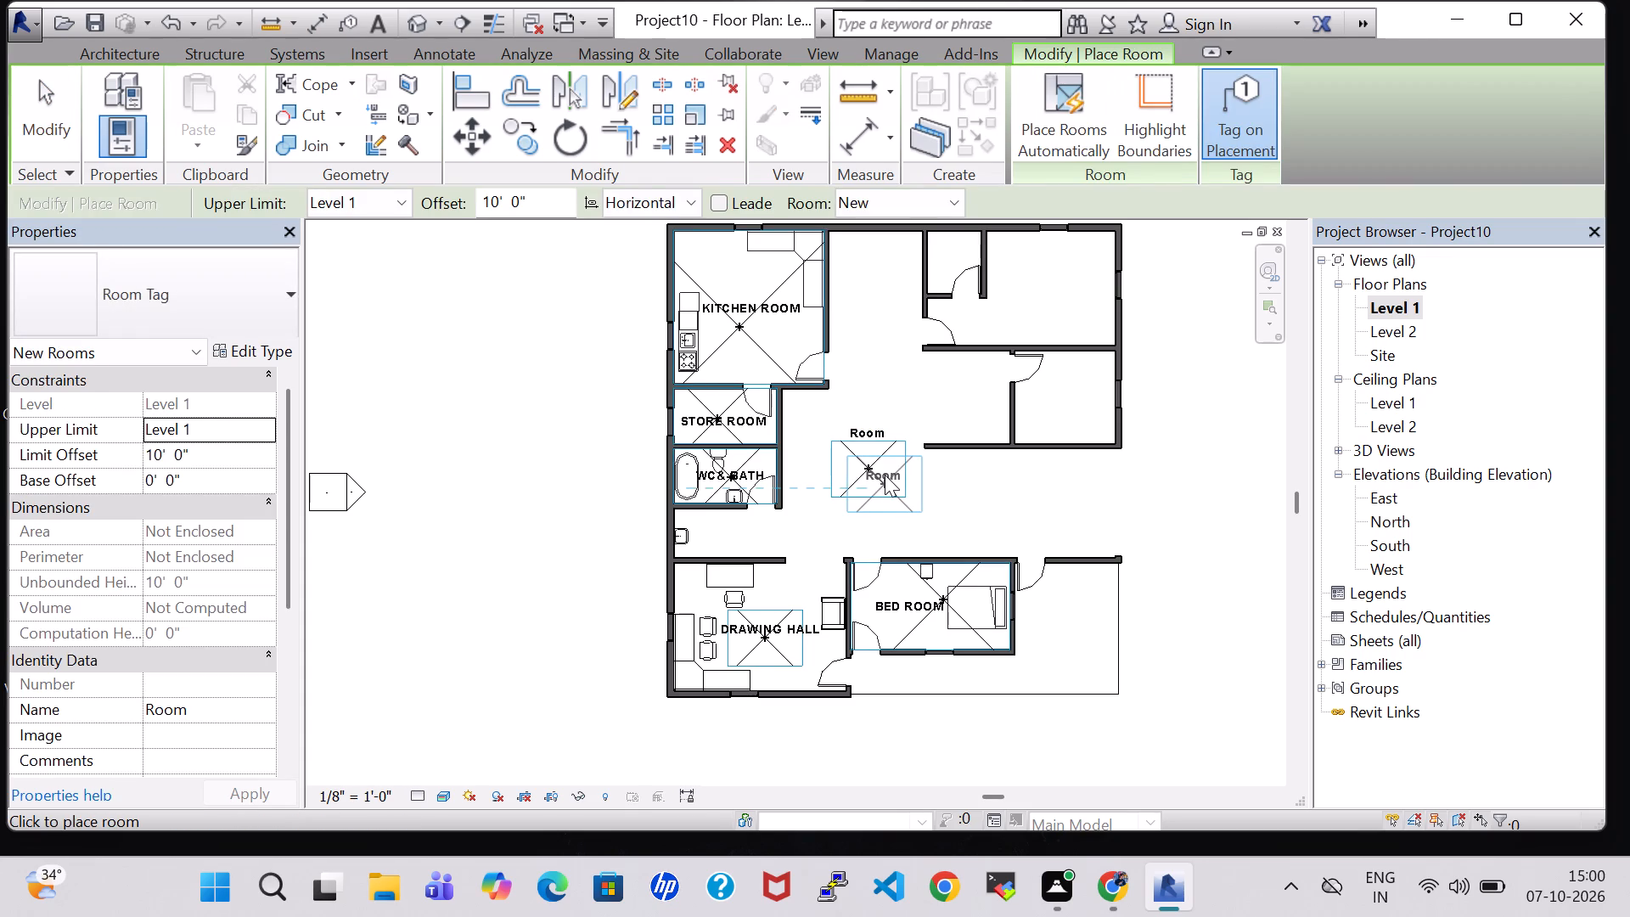
key("Escape")
Rename the central room as DINING ROOM.
left_click(874, 439)
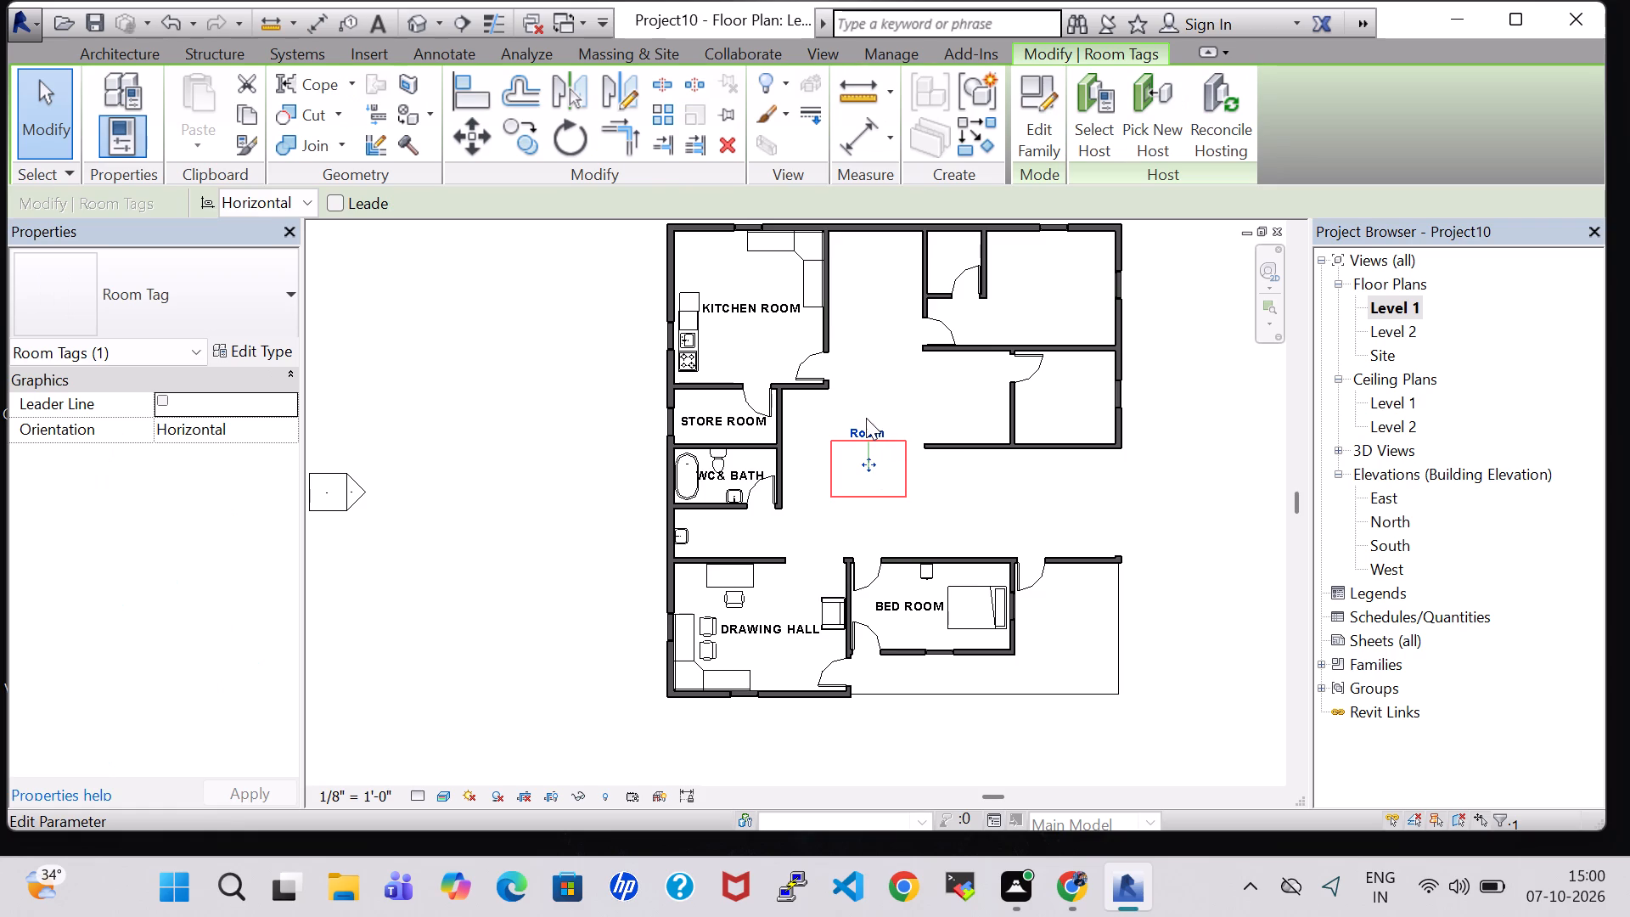
left_click(867, 436)
key("BackSpace")
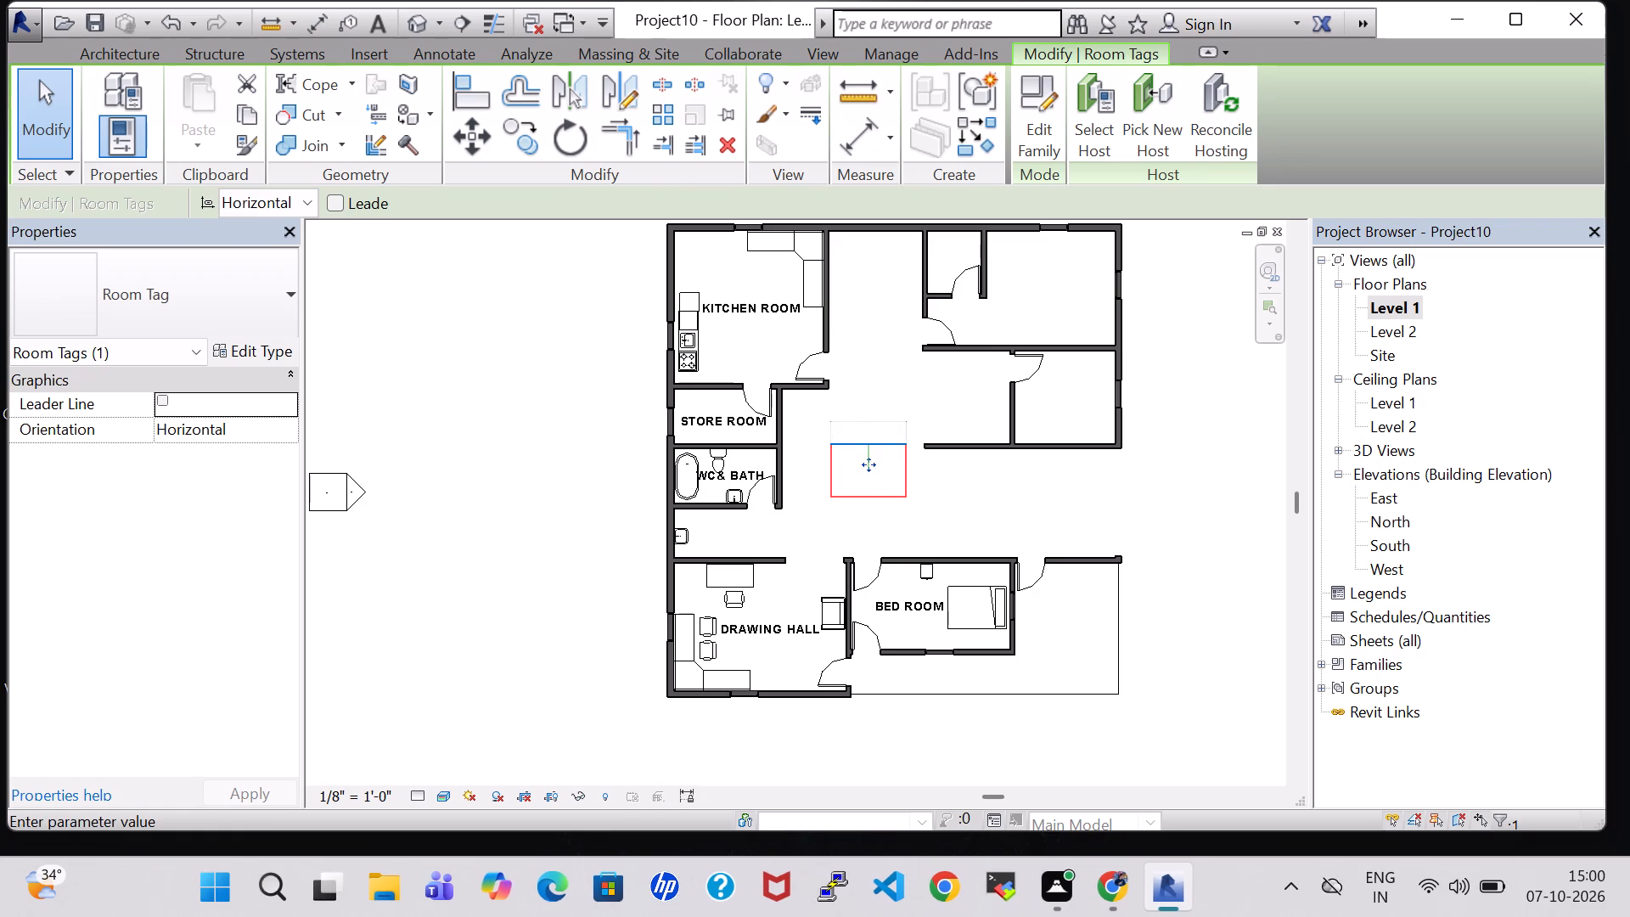
type("DINNING")
key("BackSpace")
key("BackSpace")
key("BackSpace")
key("BackSpace")
type("ING E")
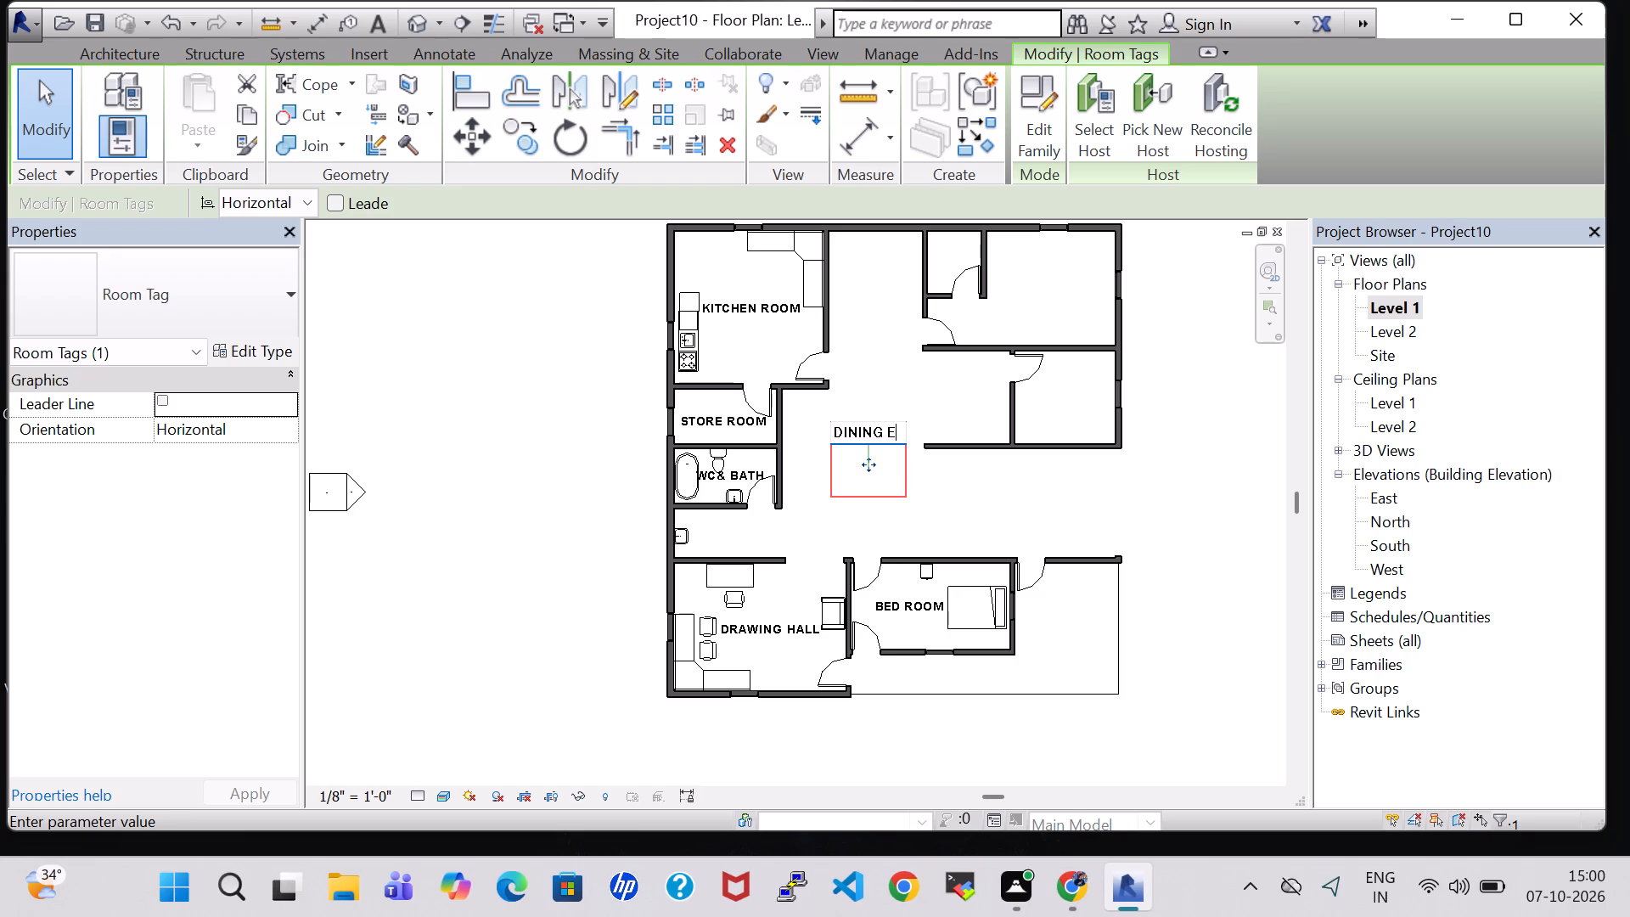
key("BackSpace")
type("ROOM")
key("Return")
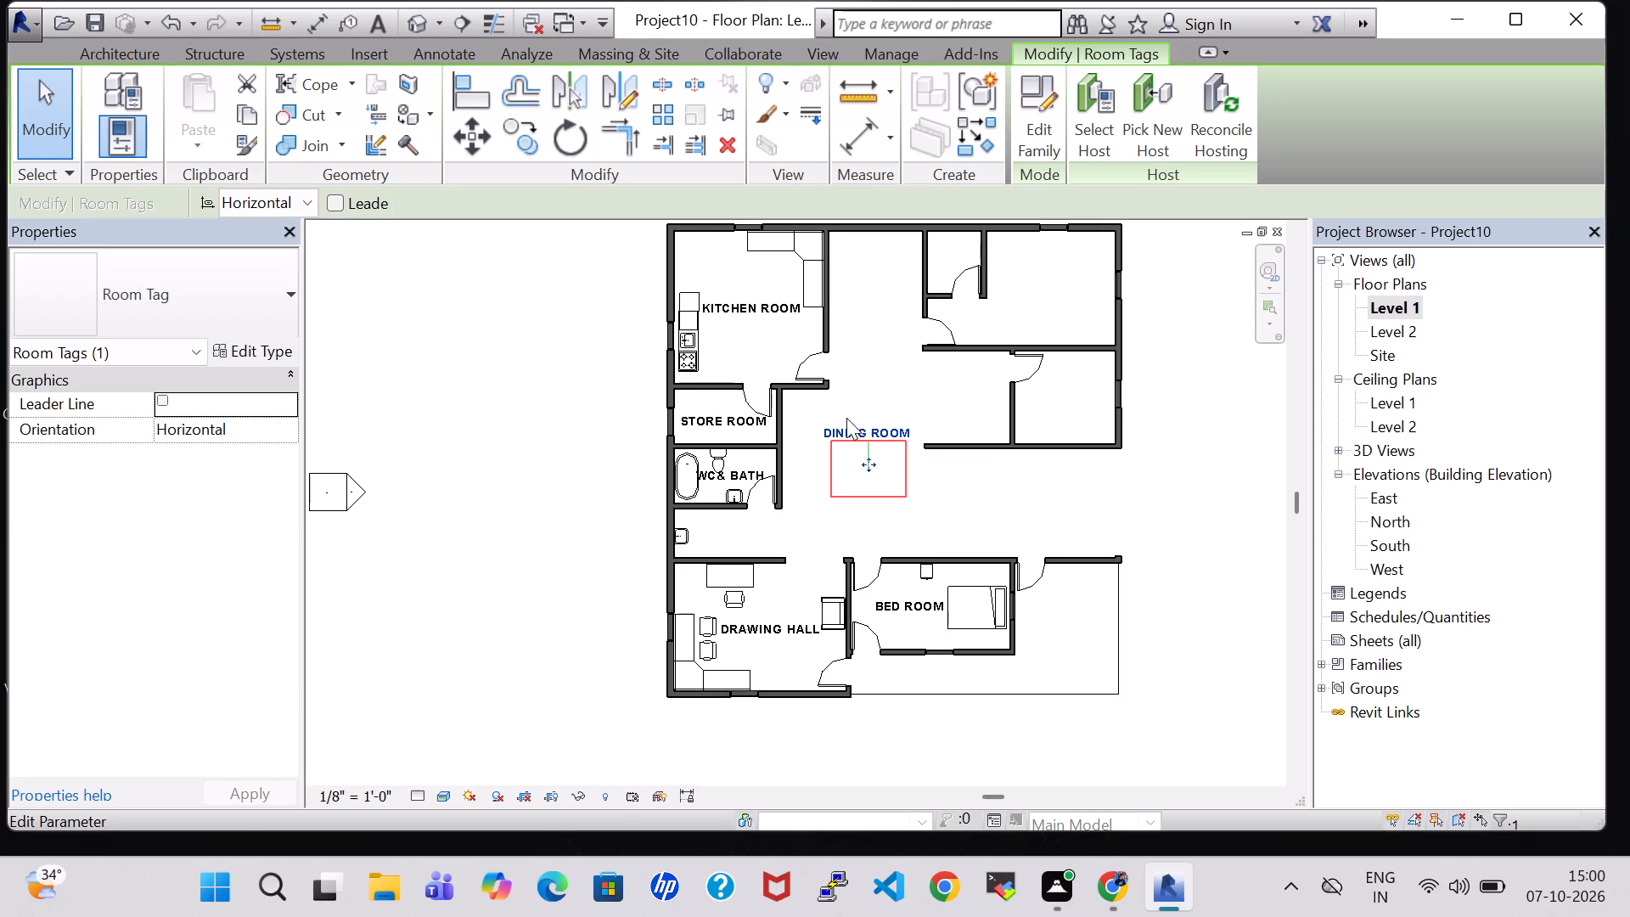
Nudge the DINING ROOM tag farther north within the central area, about level with the STORE ROOM label.
left_click(859, 425)
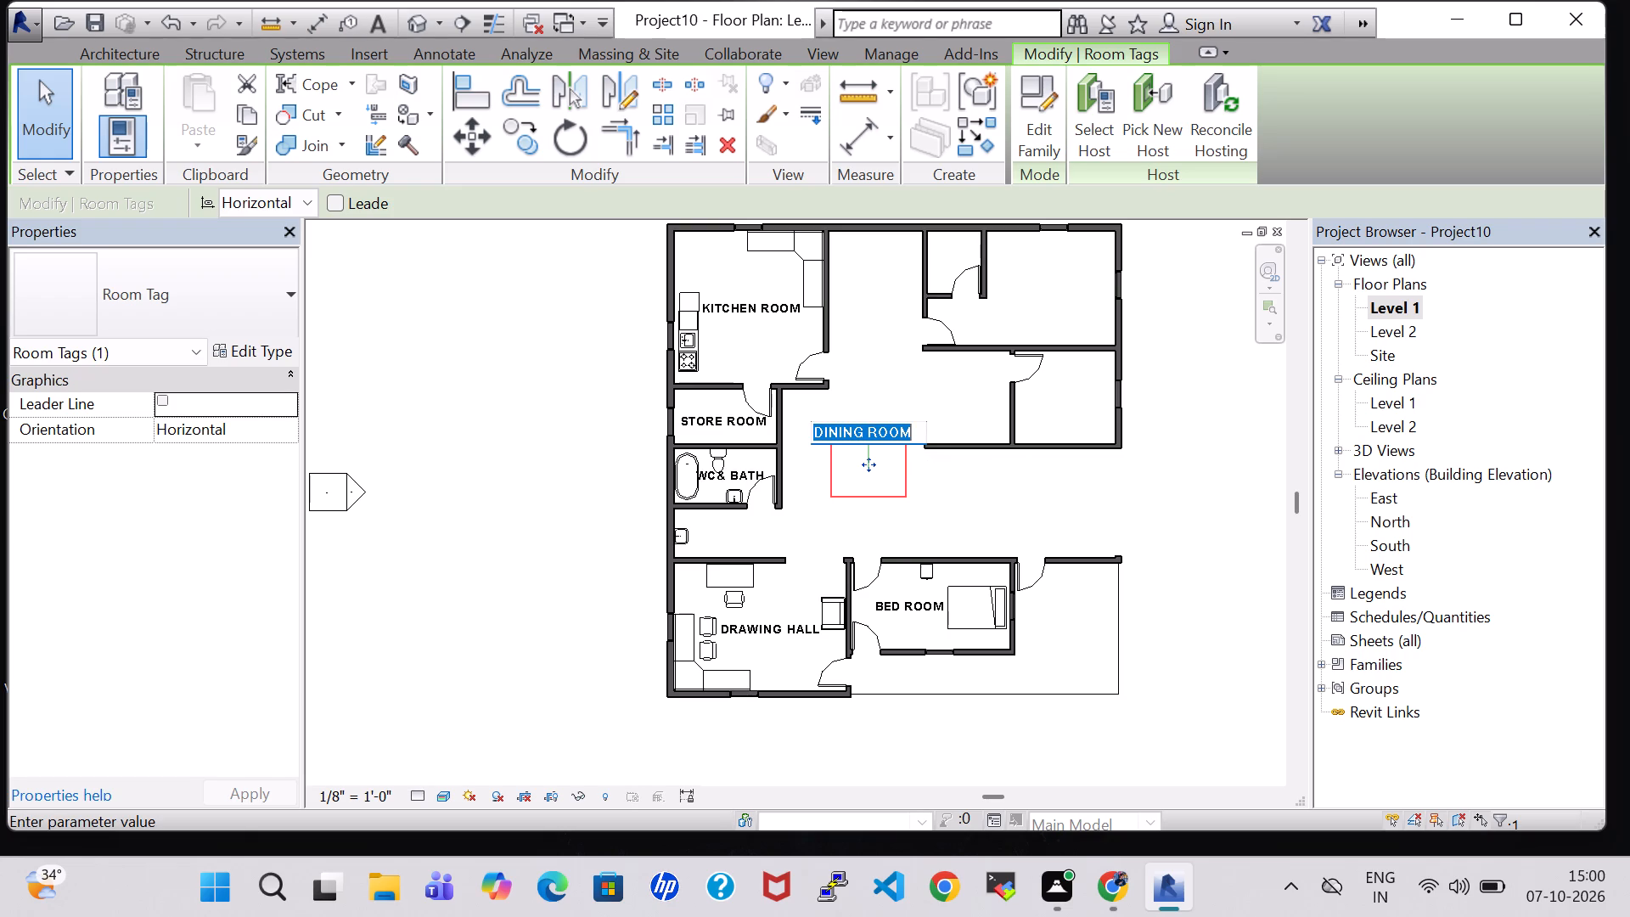
key("Return")
key("Up")
key("Up")
key("Up")
key("Up")
key("Up")
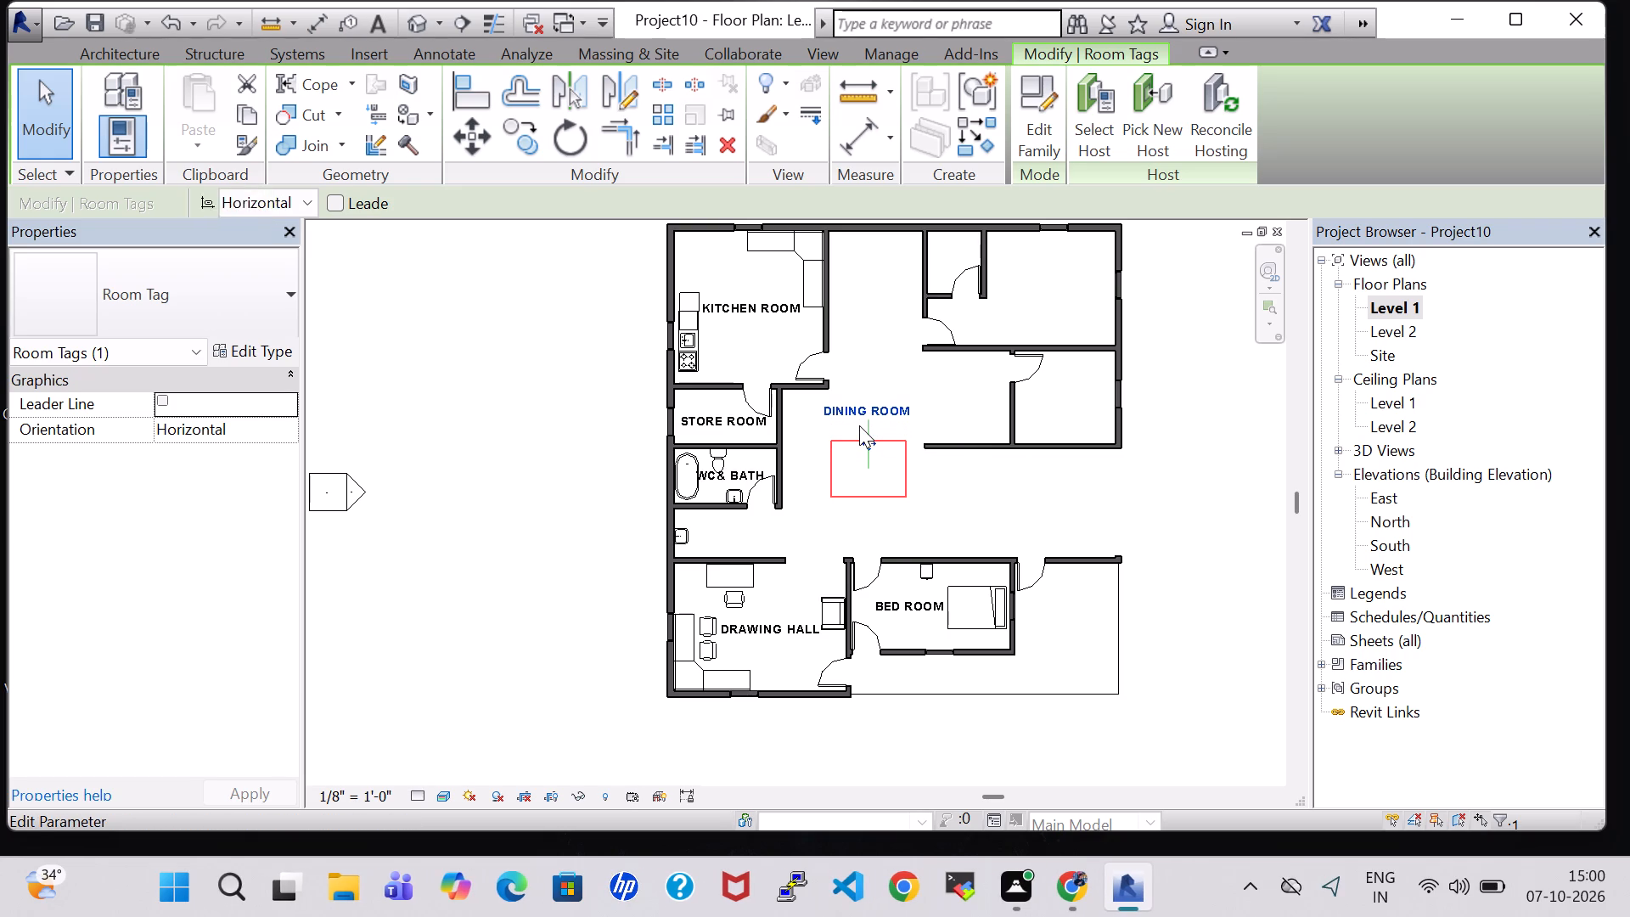
key("Up")
key("Down")
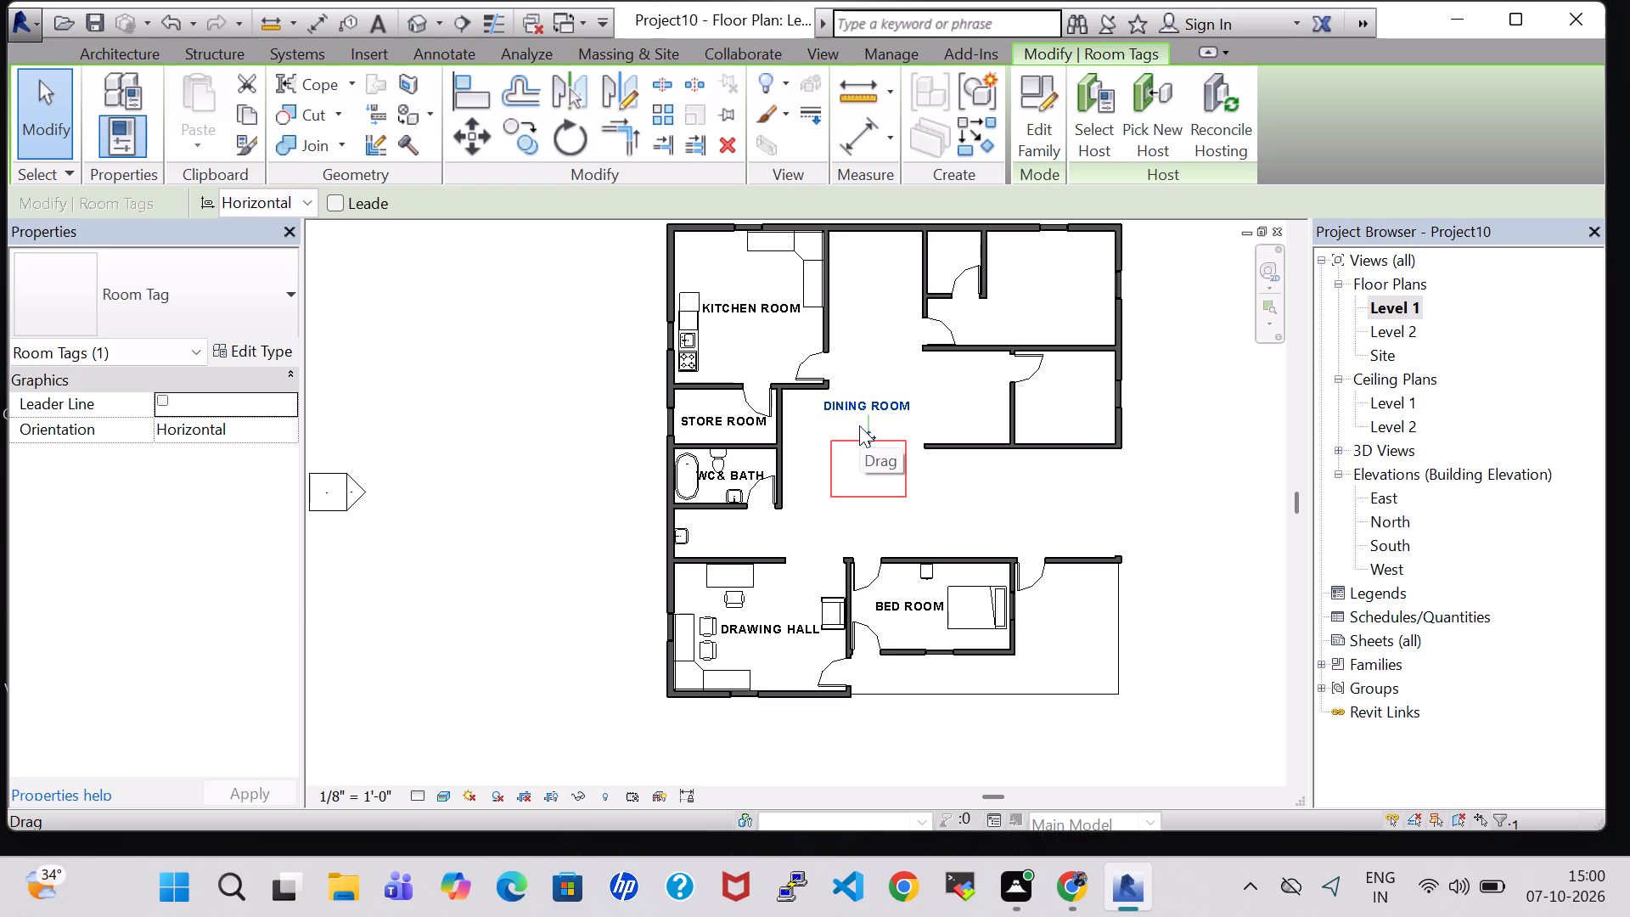
left_click(849, 543)
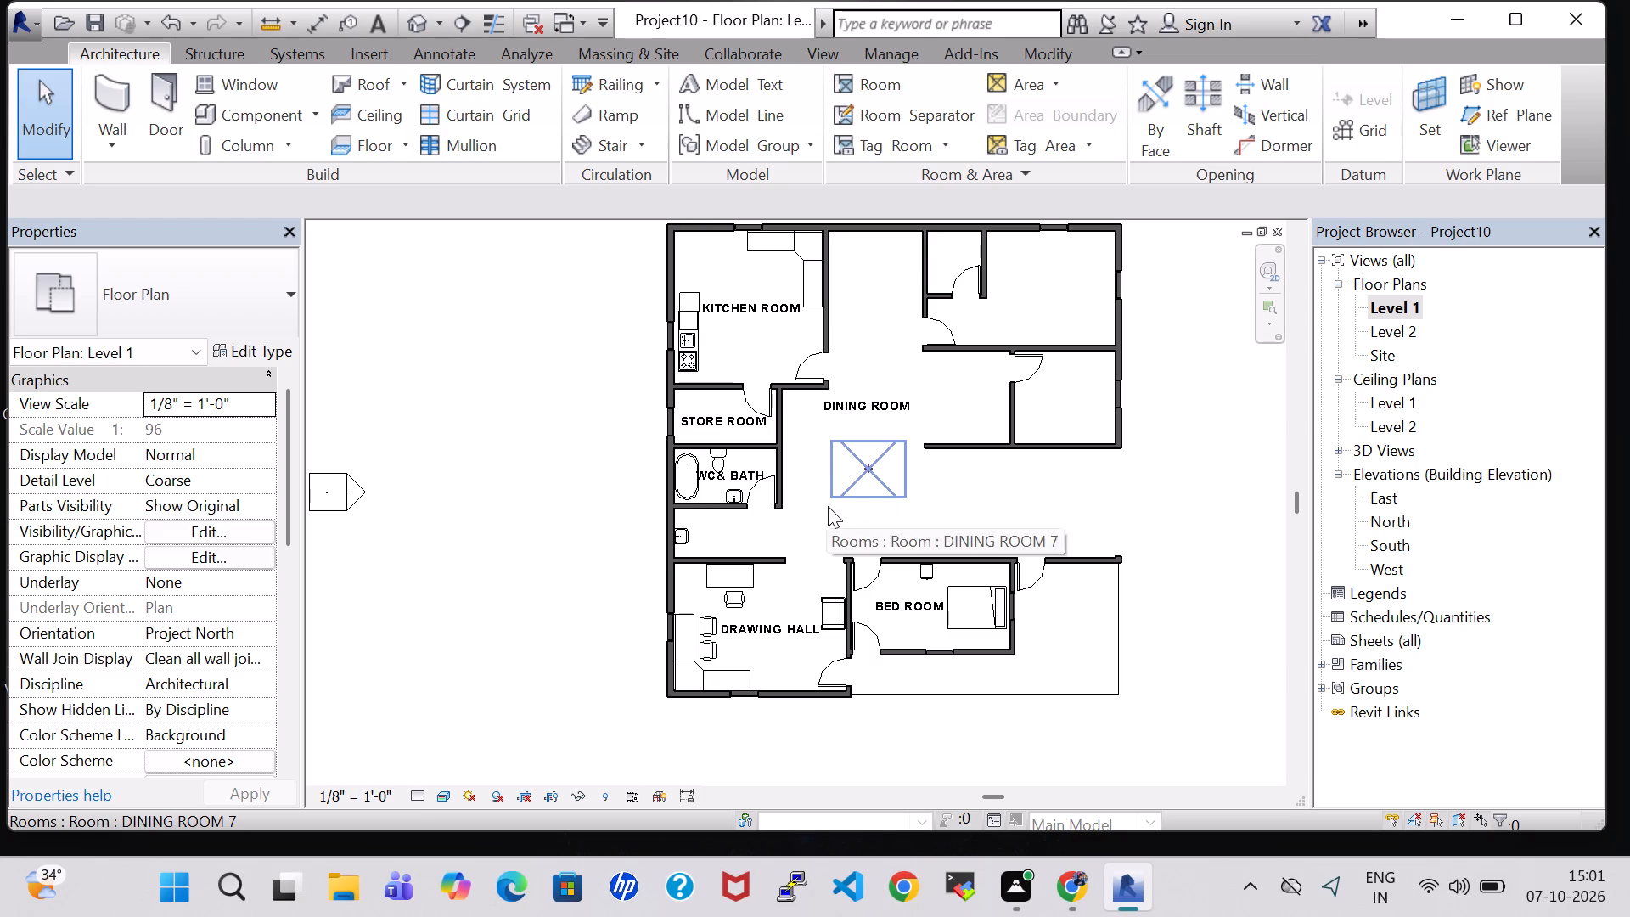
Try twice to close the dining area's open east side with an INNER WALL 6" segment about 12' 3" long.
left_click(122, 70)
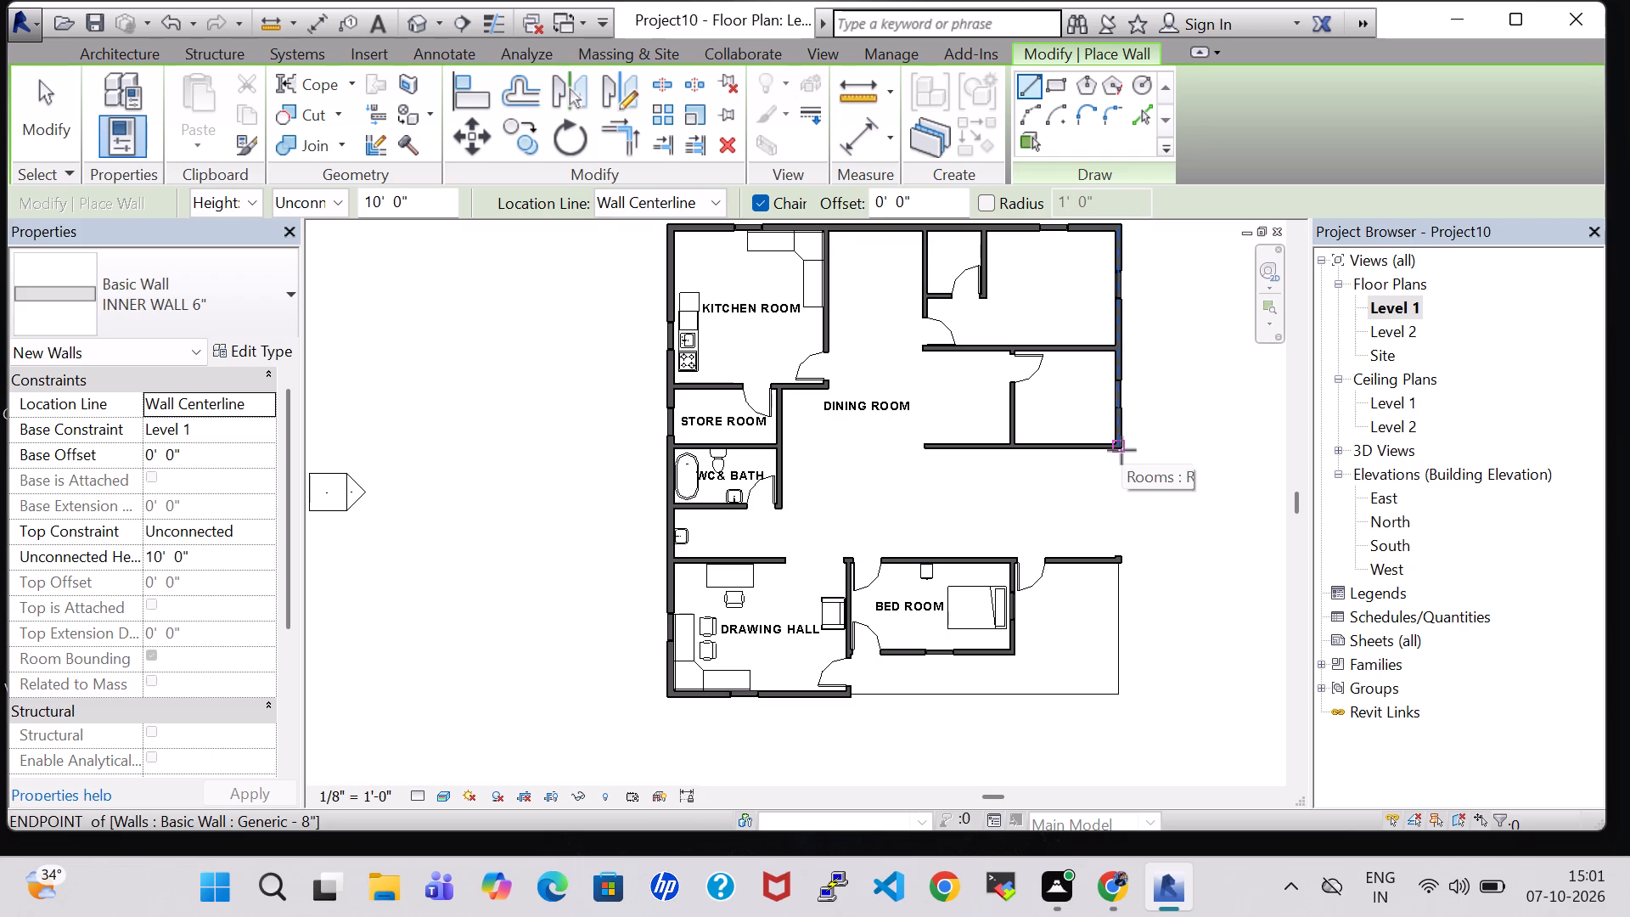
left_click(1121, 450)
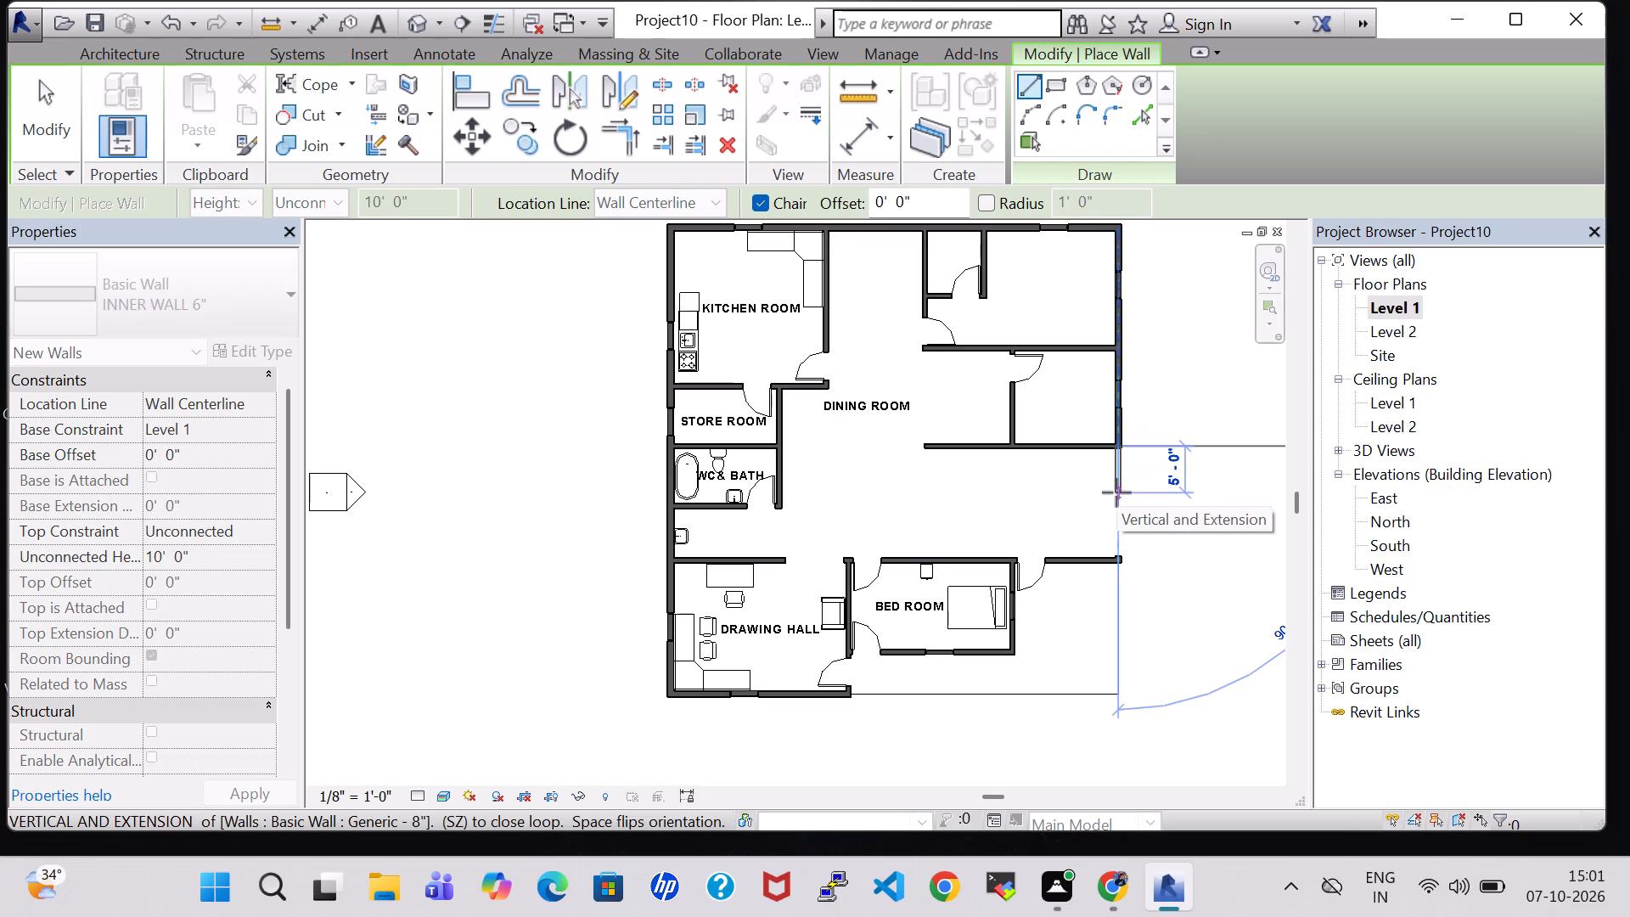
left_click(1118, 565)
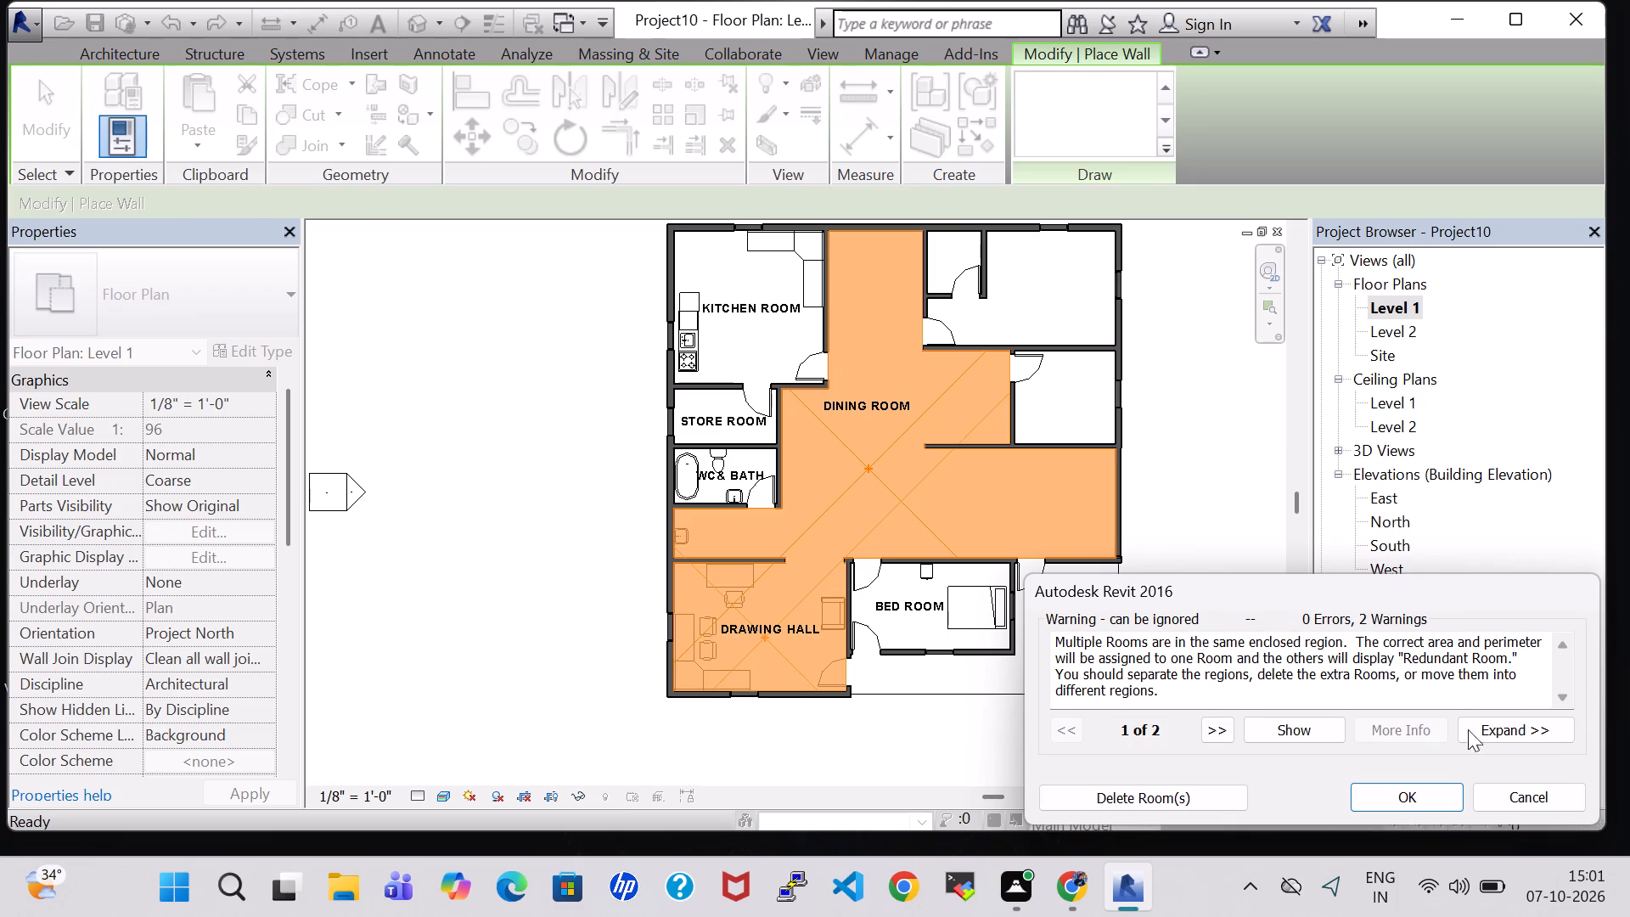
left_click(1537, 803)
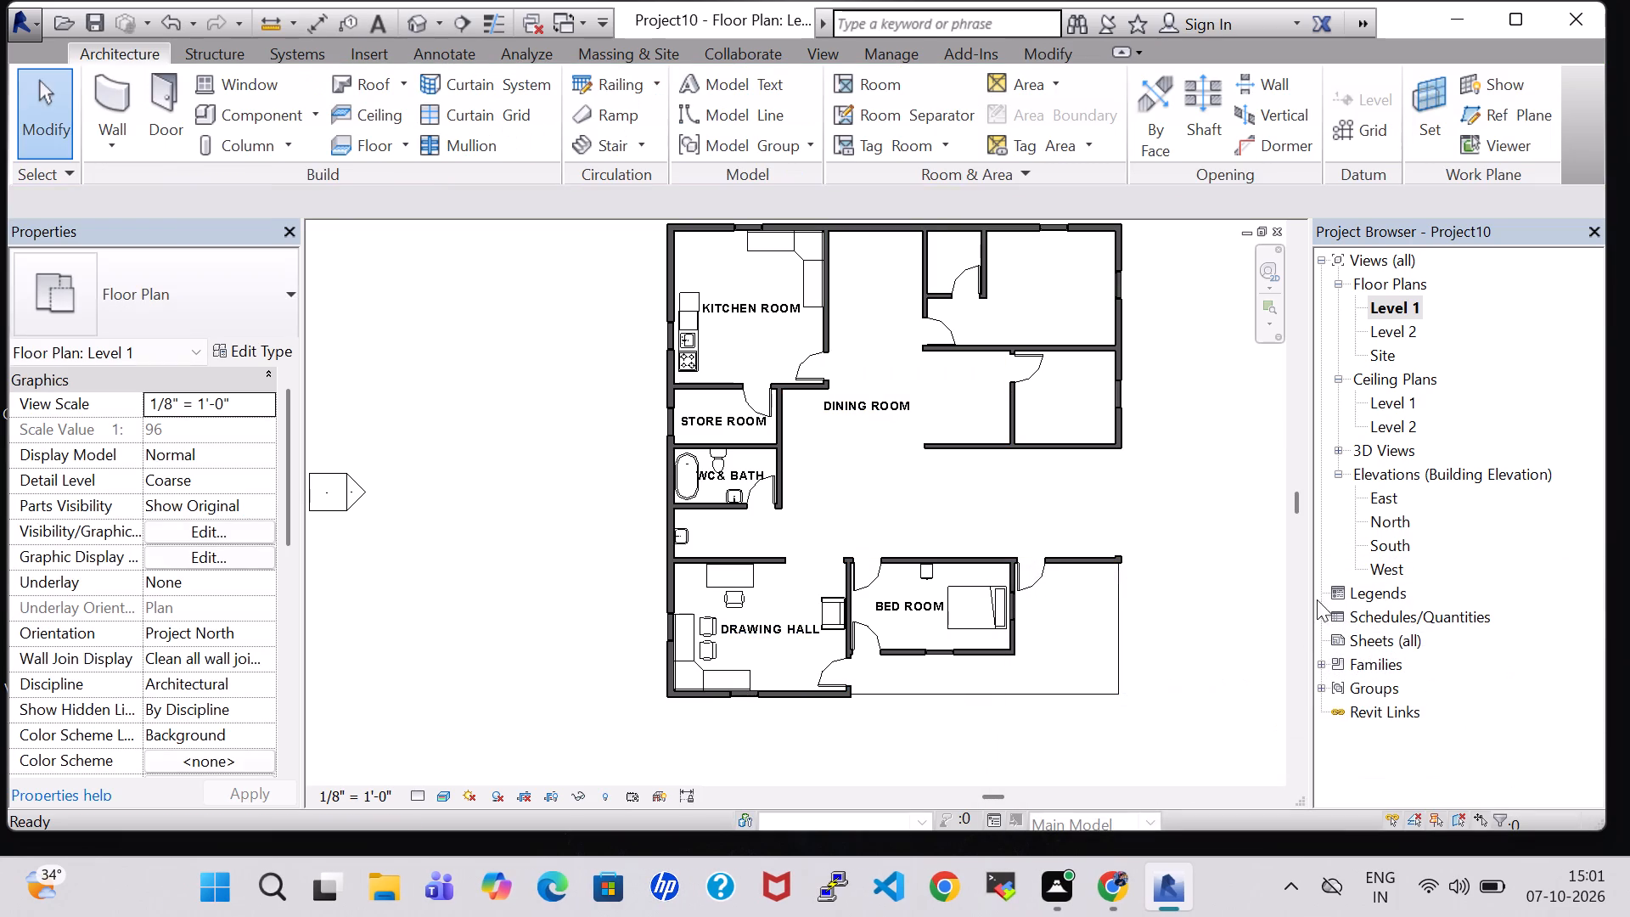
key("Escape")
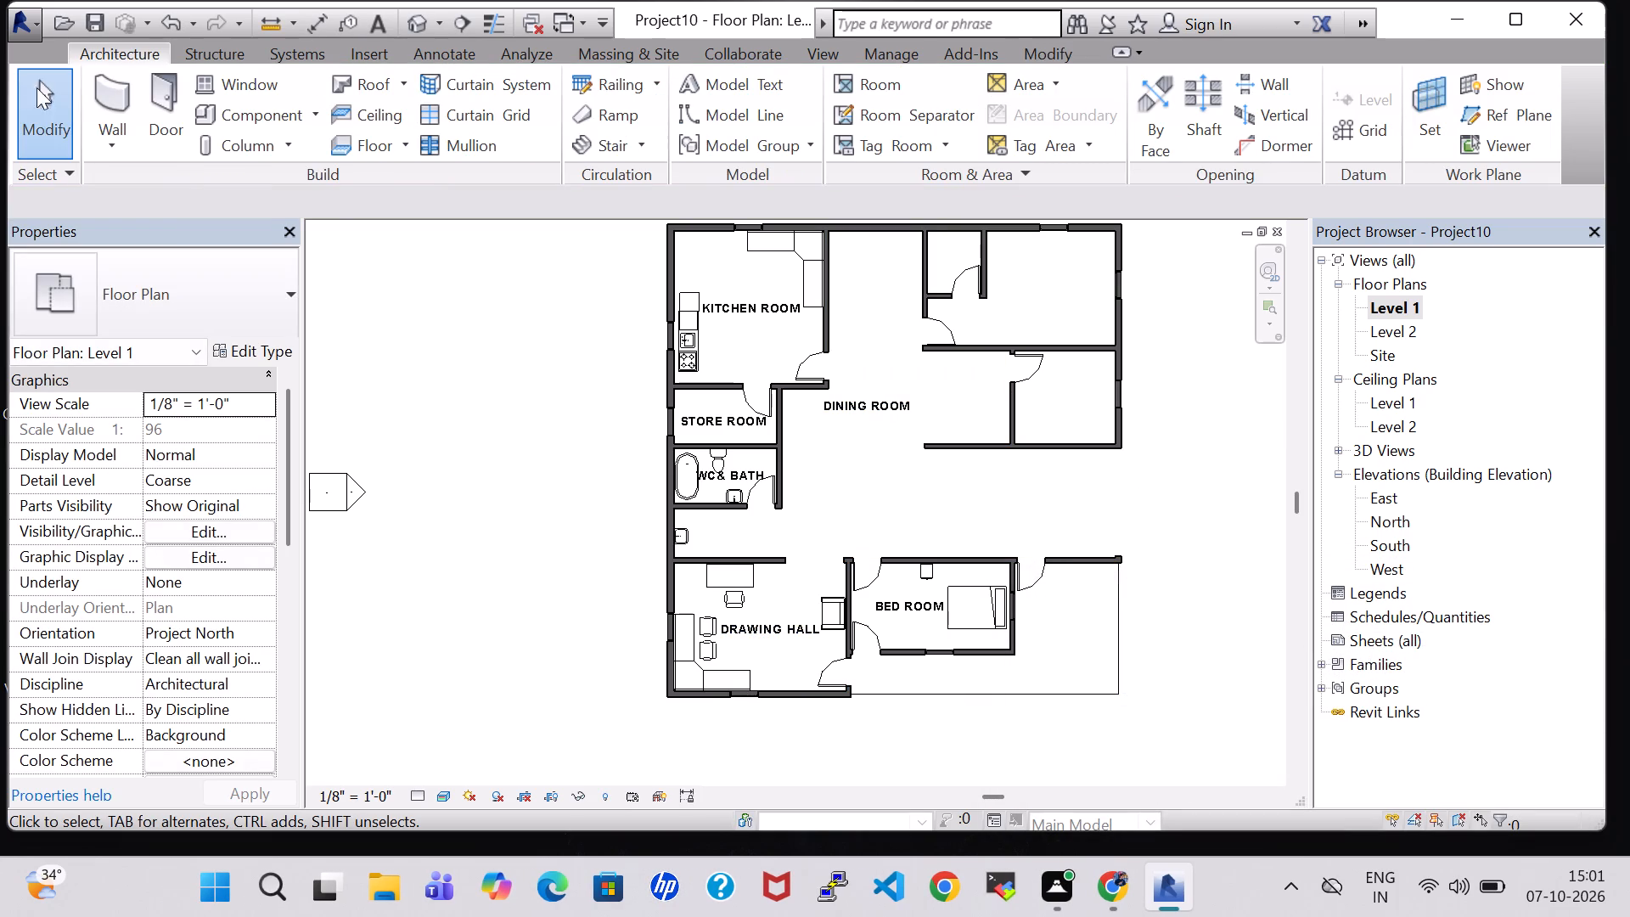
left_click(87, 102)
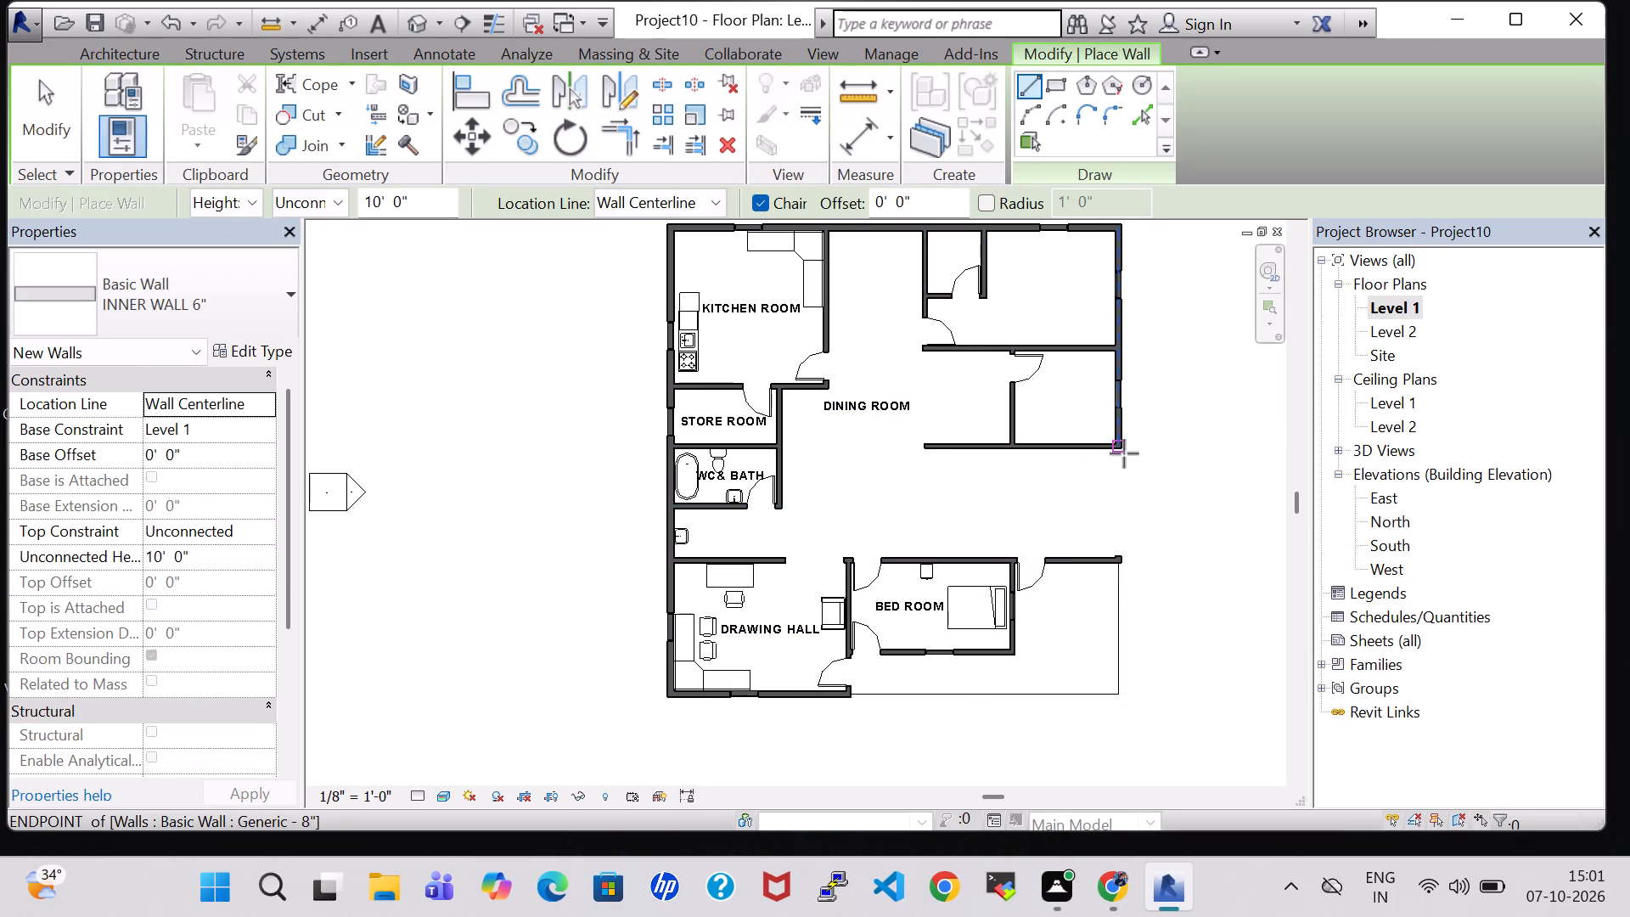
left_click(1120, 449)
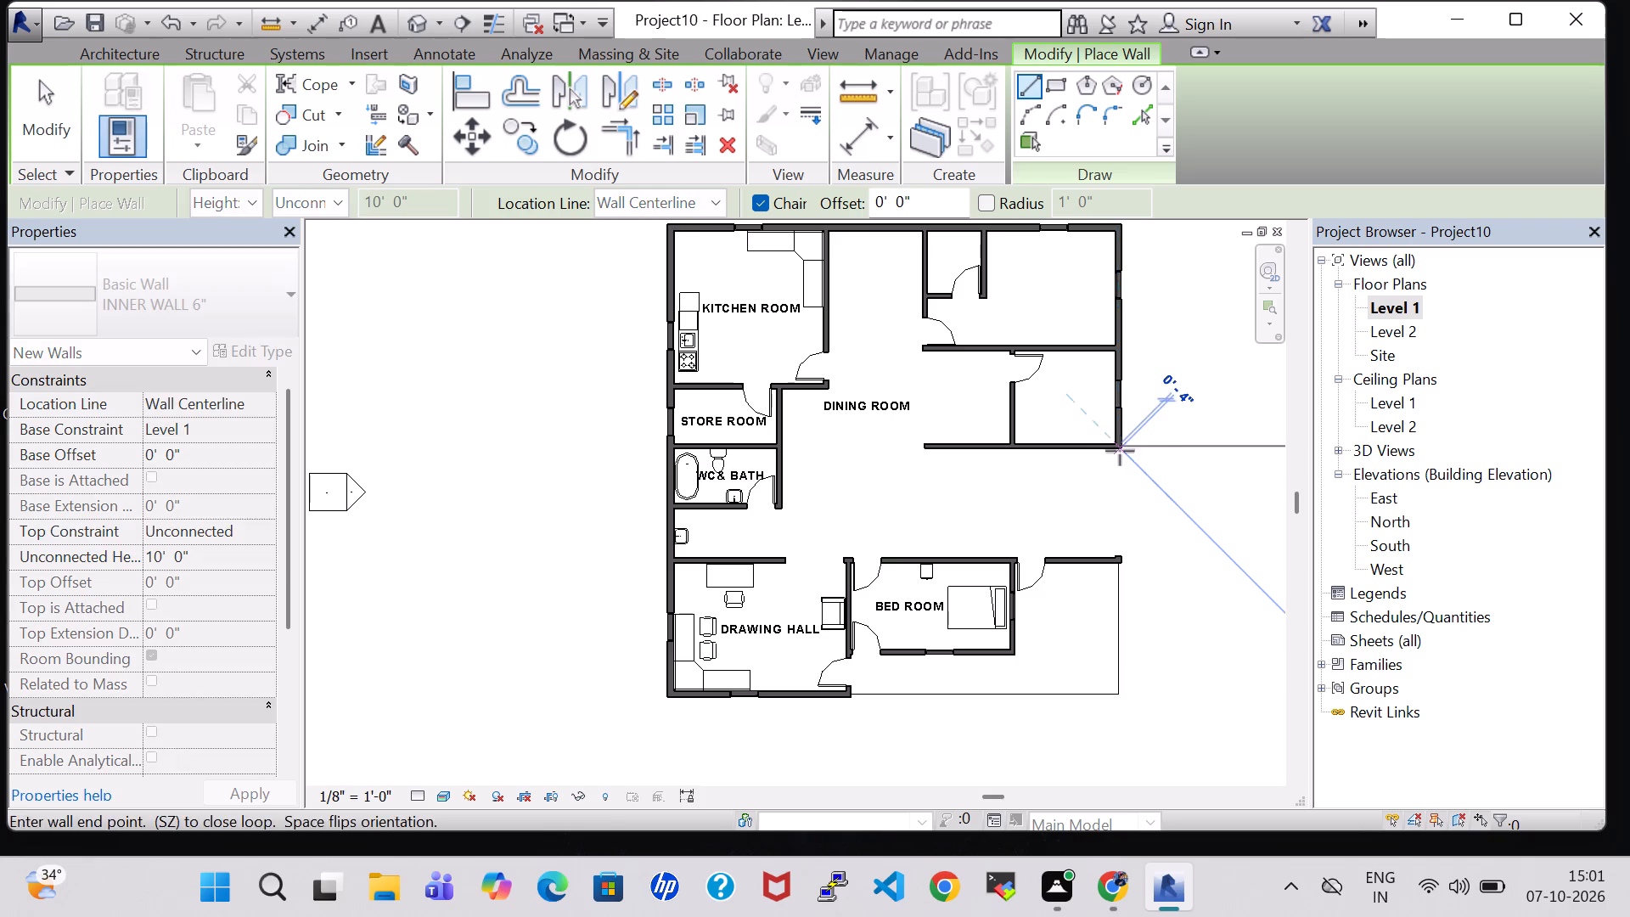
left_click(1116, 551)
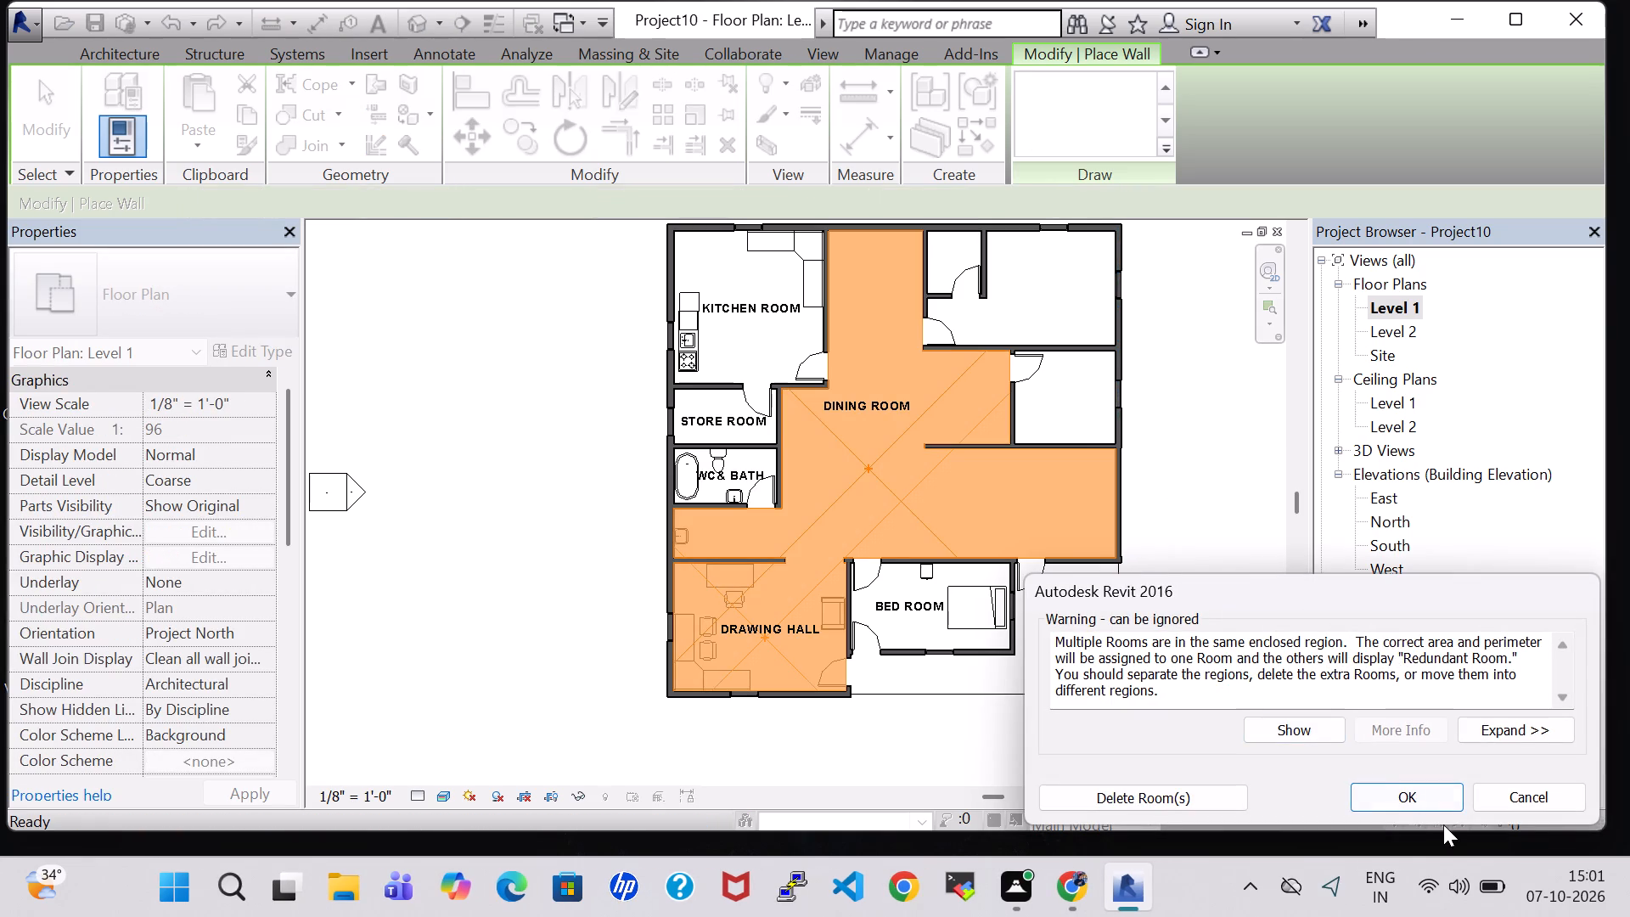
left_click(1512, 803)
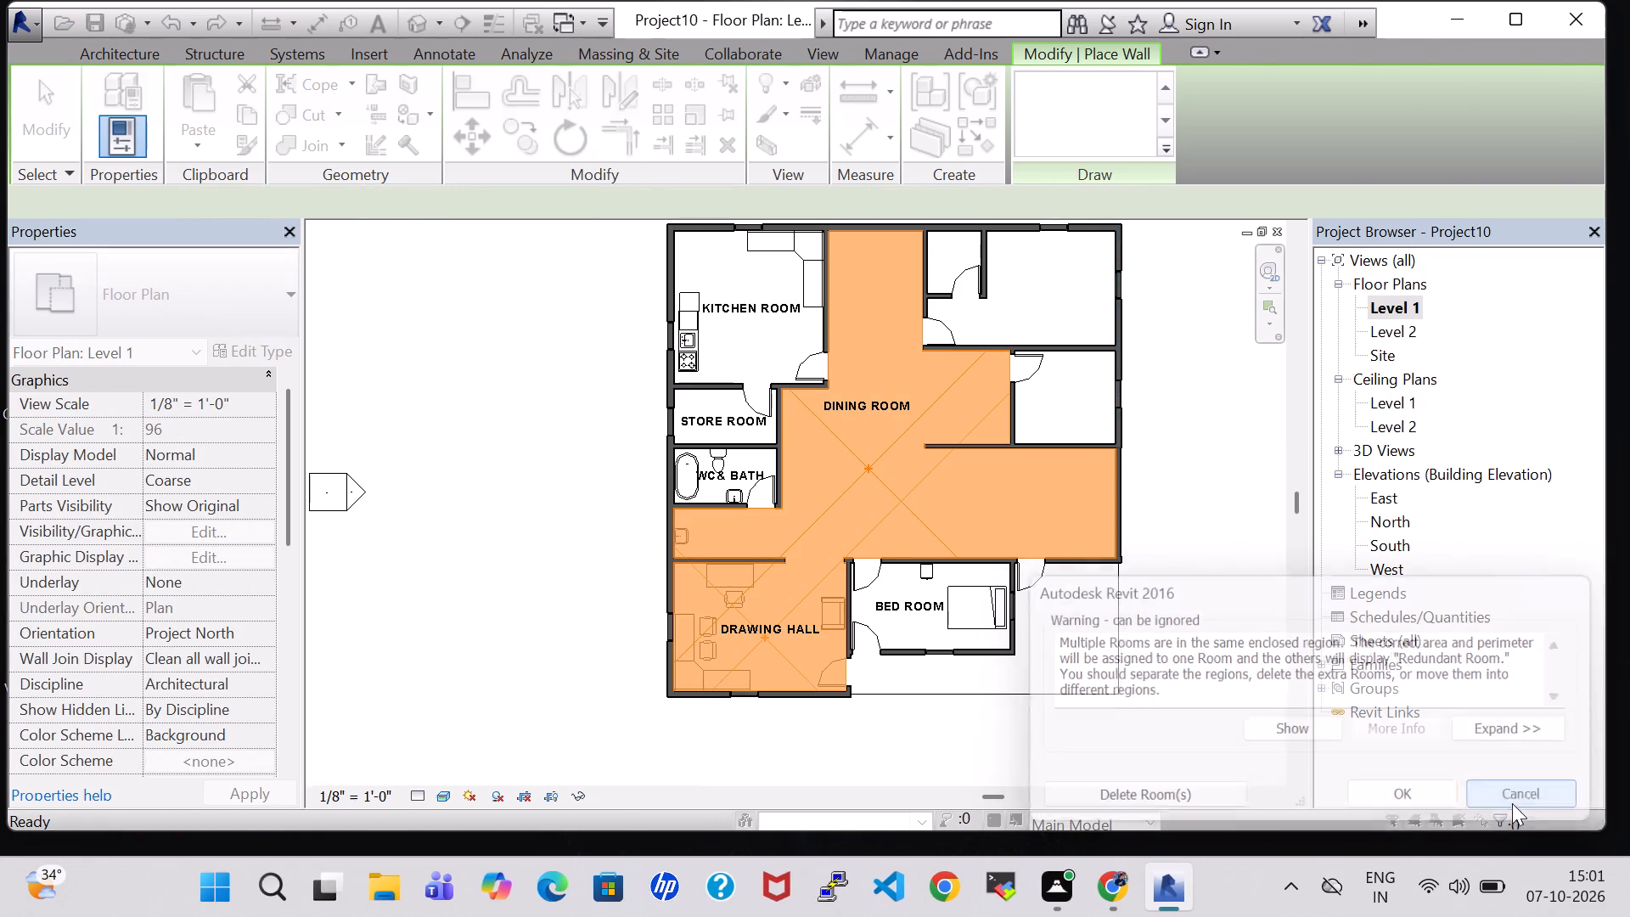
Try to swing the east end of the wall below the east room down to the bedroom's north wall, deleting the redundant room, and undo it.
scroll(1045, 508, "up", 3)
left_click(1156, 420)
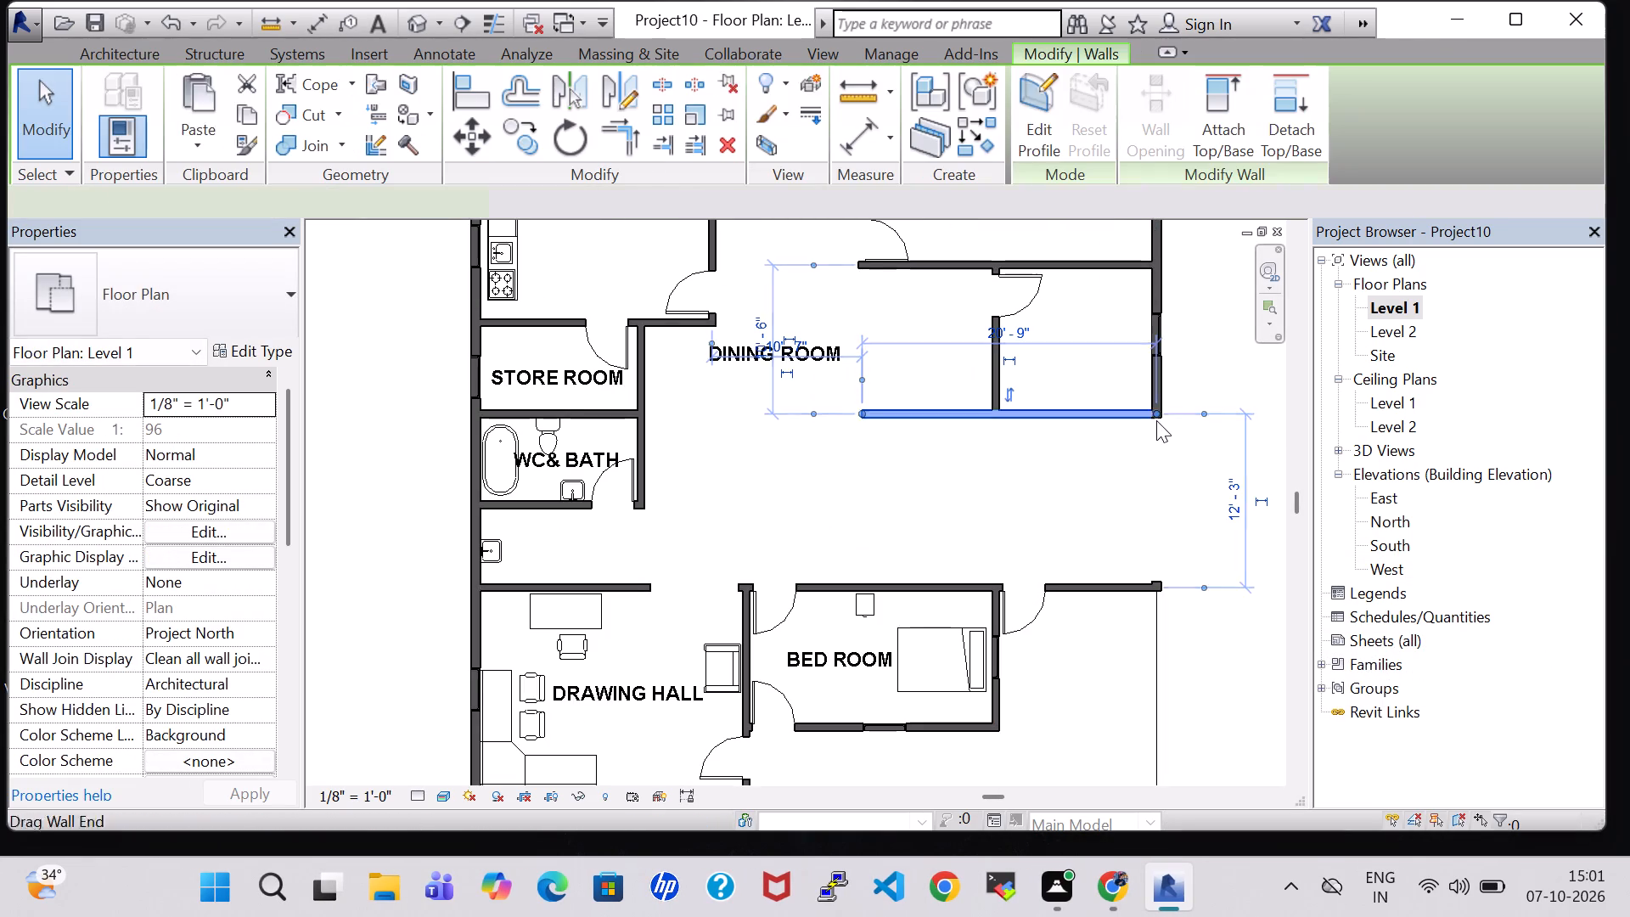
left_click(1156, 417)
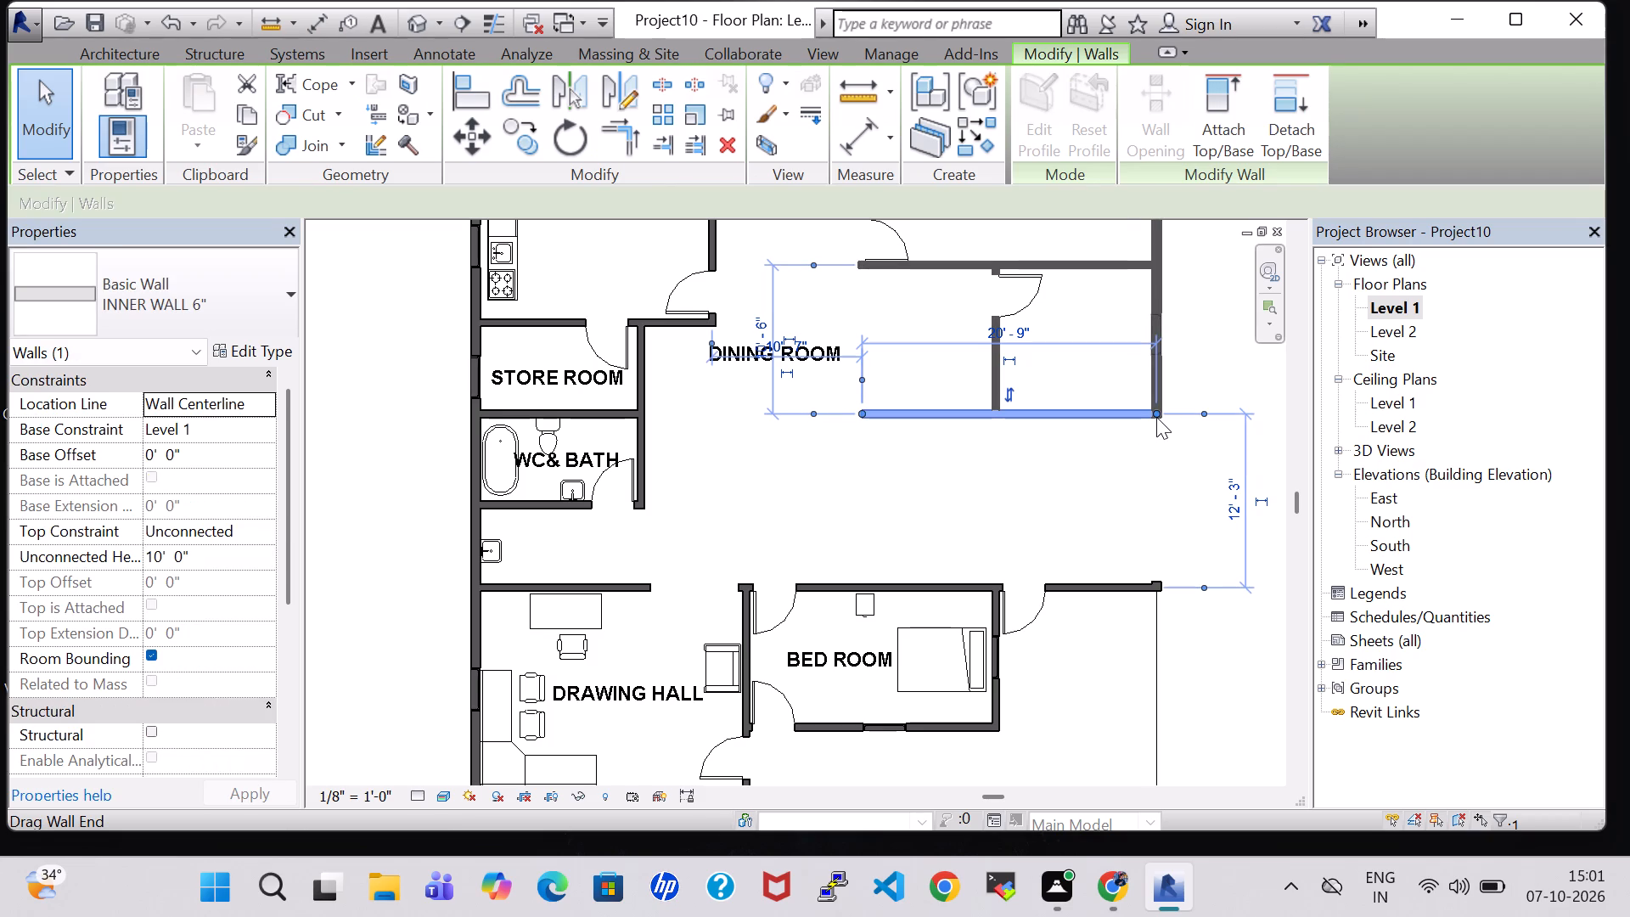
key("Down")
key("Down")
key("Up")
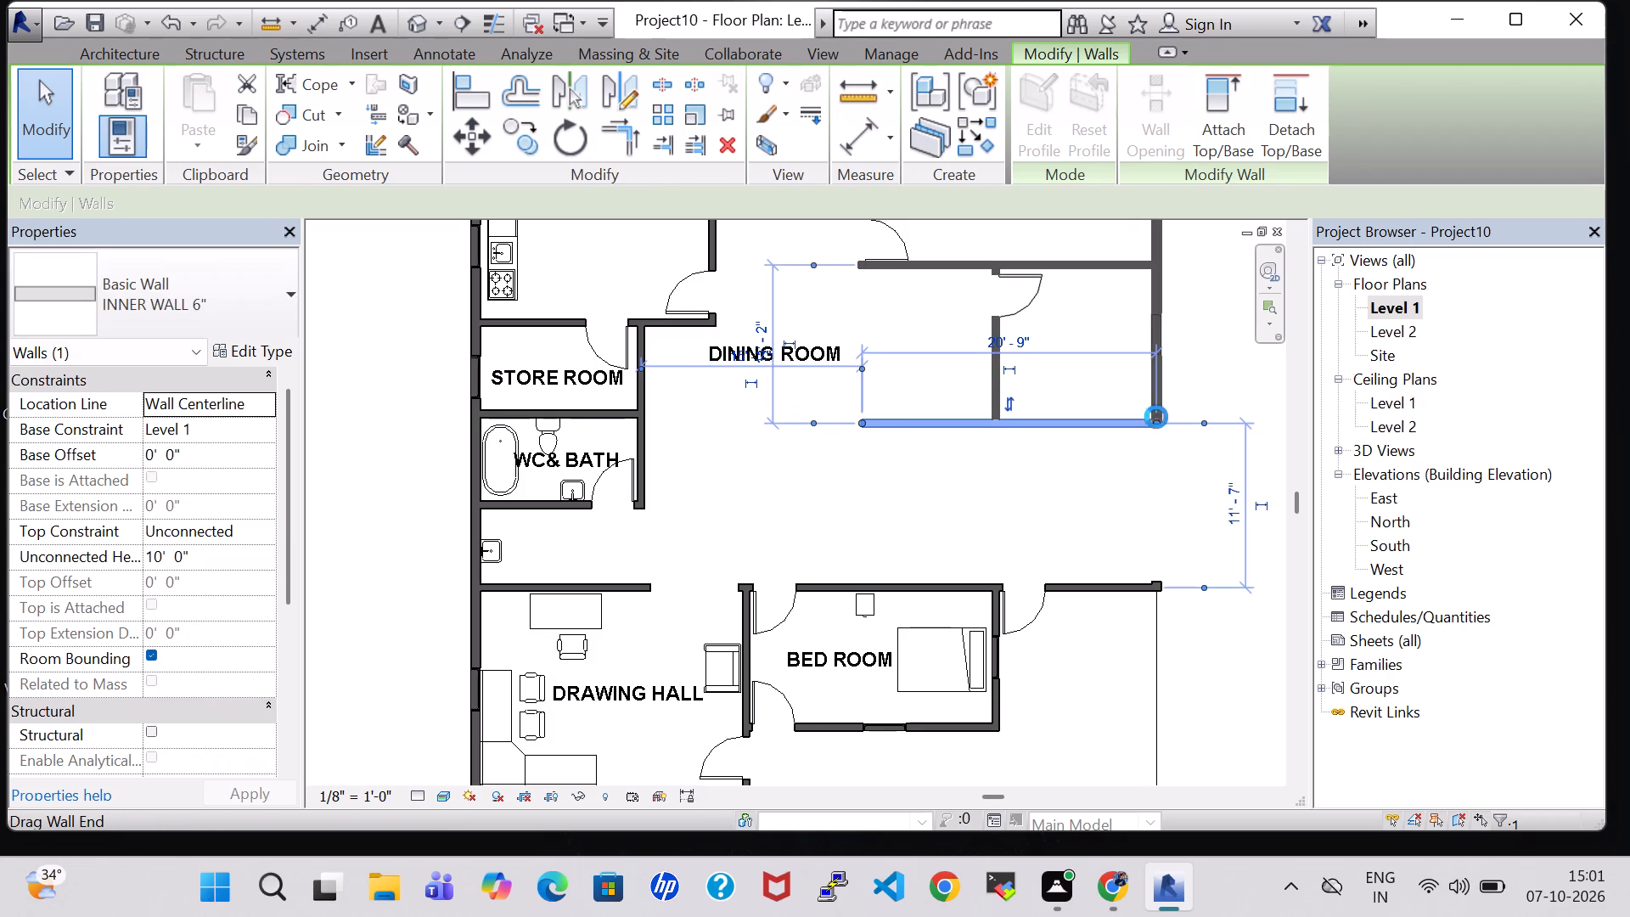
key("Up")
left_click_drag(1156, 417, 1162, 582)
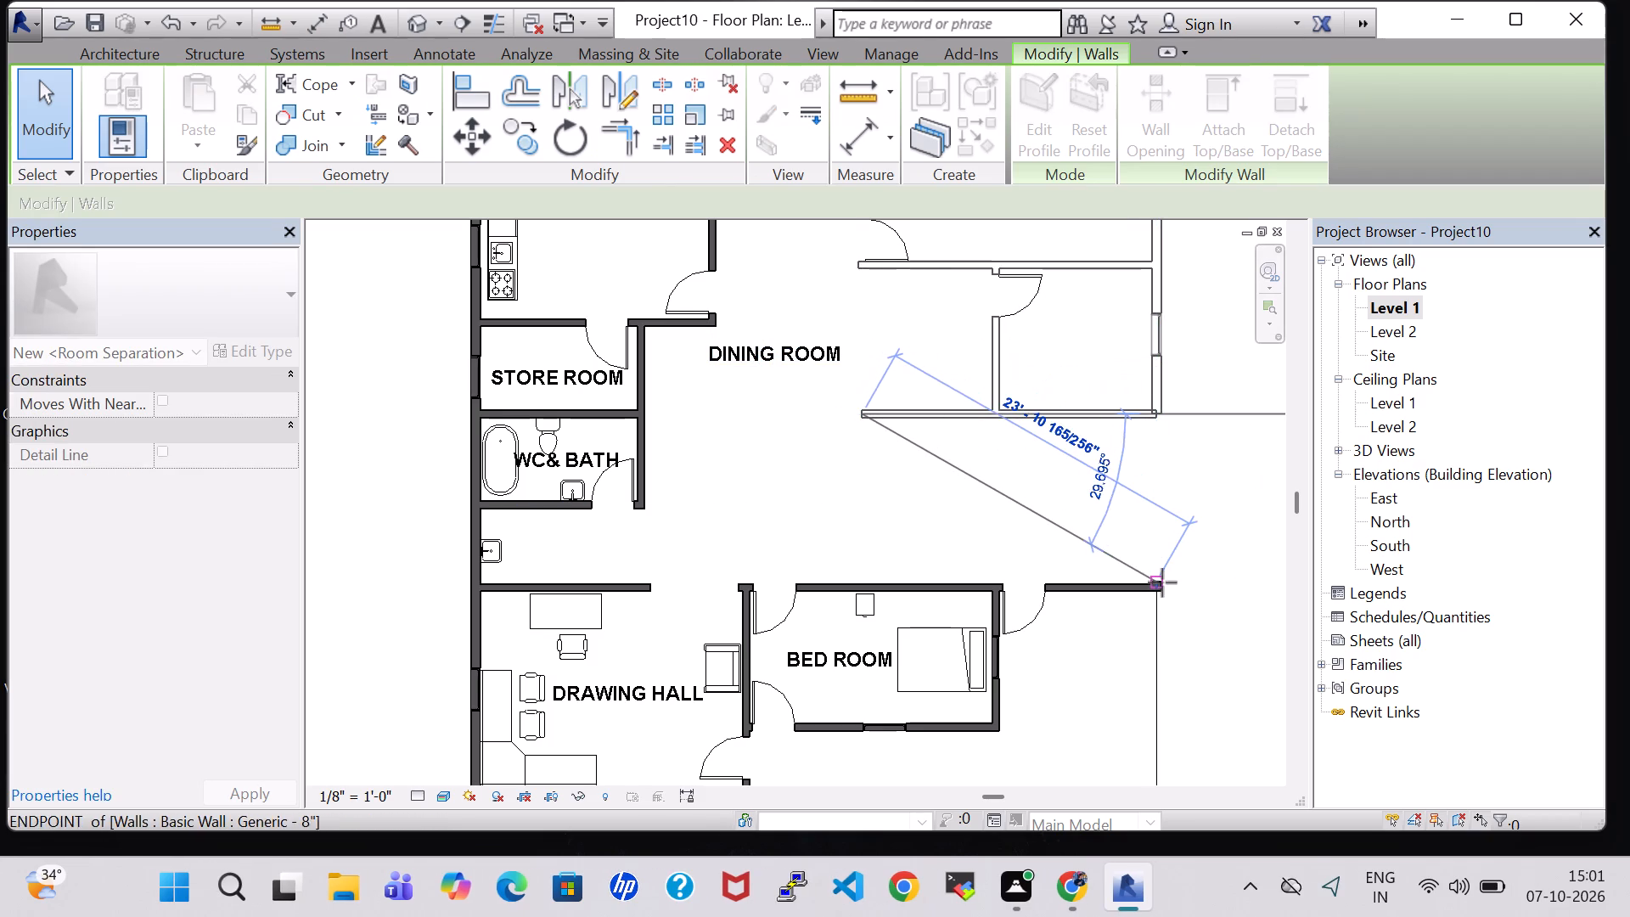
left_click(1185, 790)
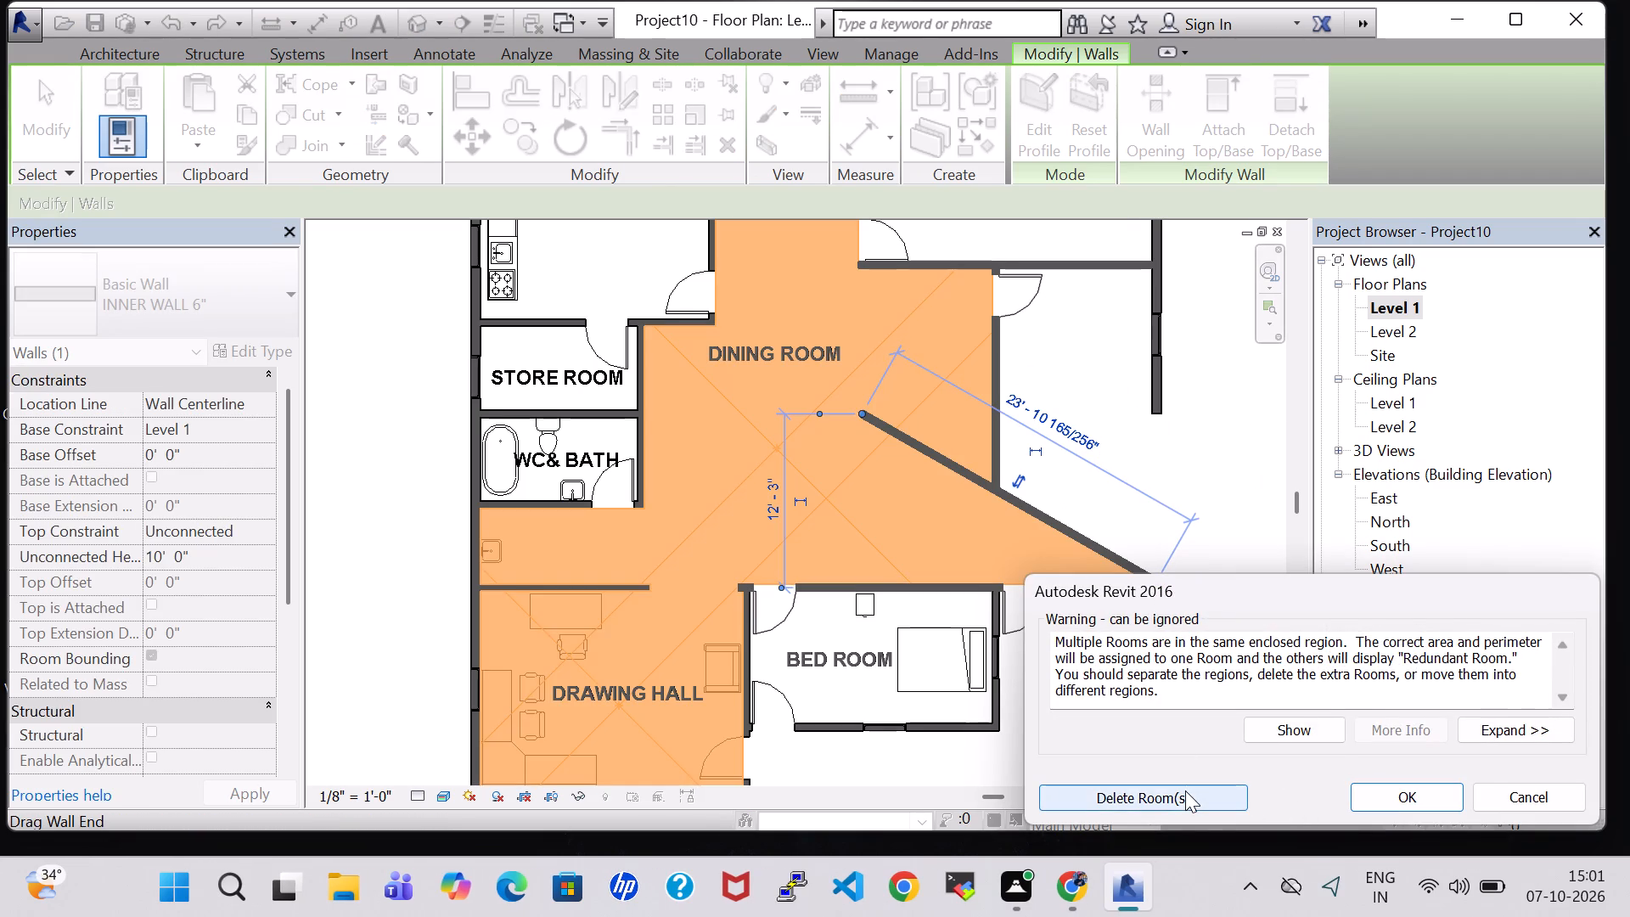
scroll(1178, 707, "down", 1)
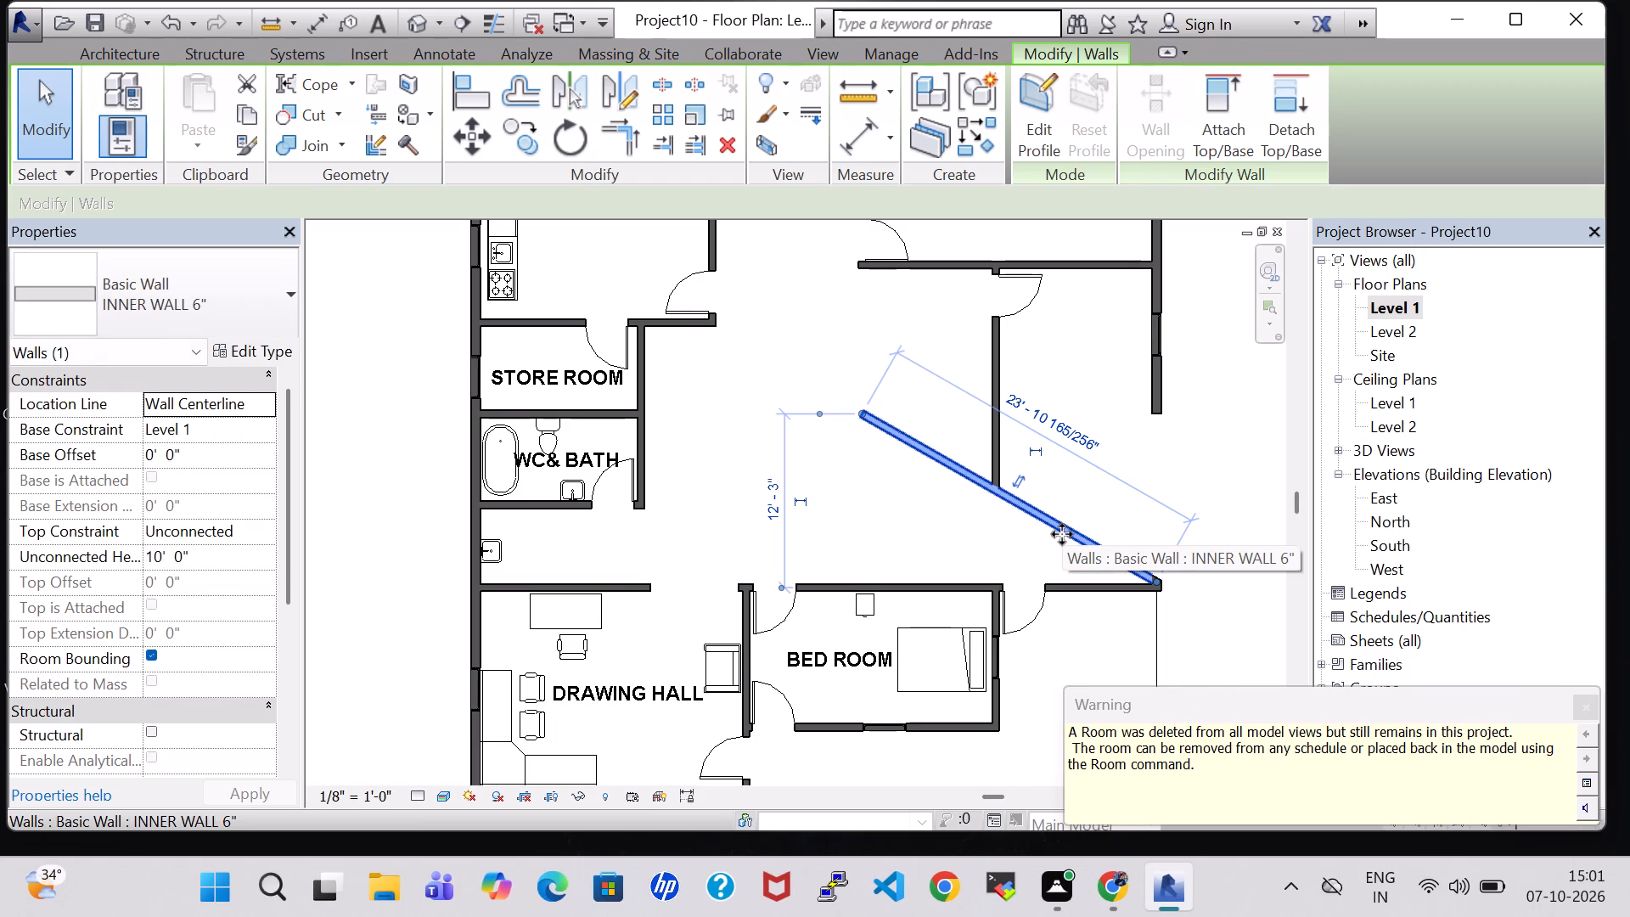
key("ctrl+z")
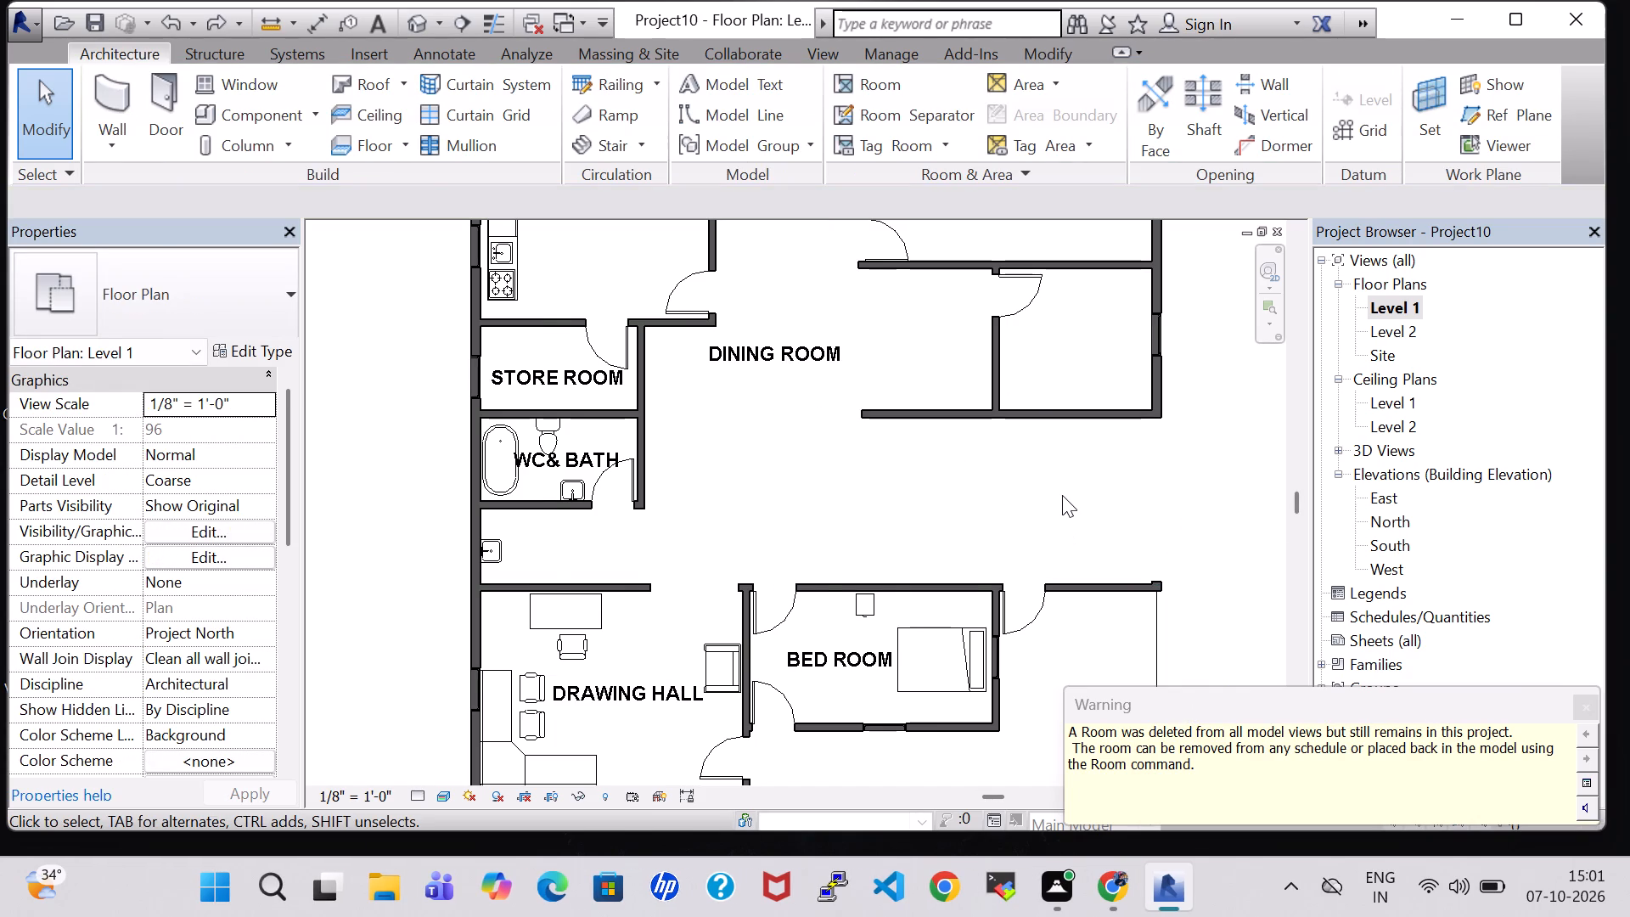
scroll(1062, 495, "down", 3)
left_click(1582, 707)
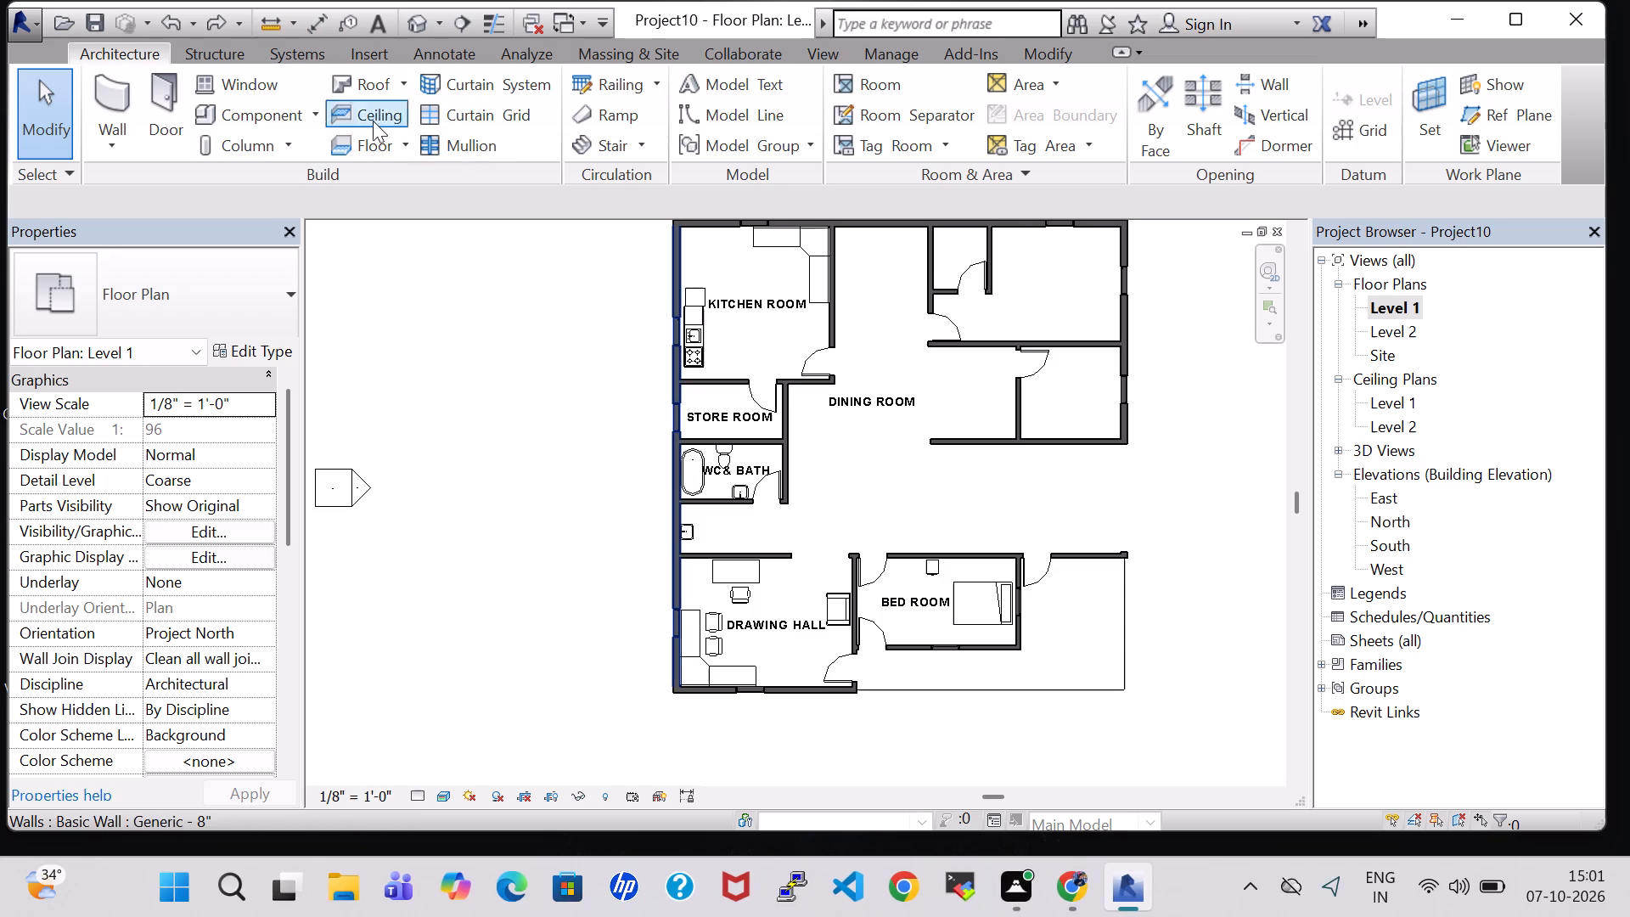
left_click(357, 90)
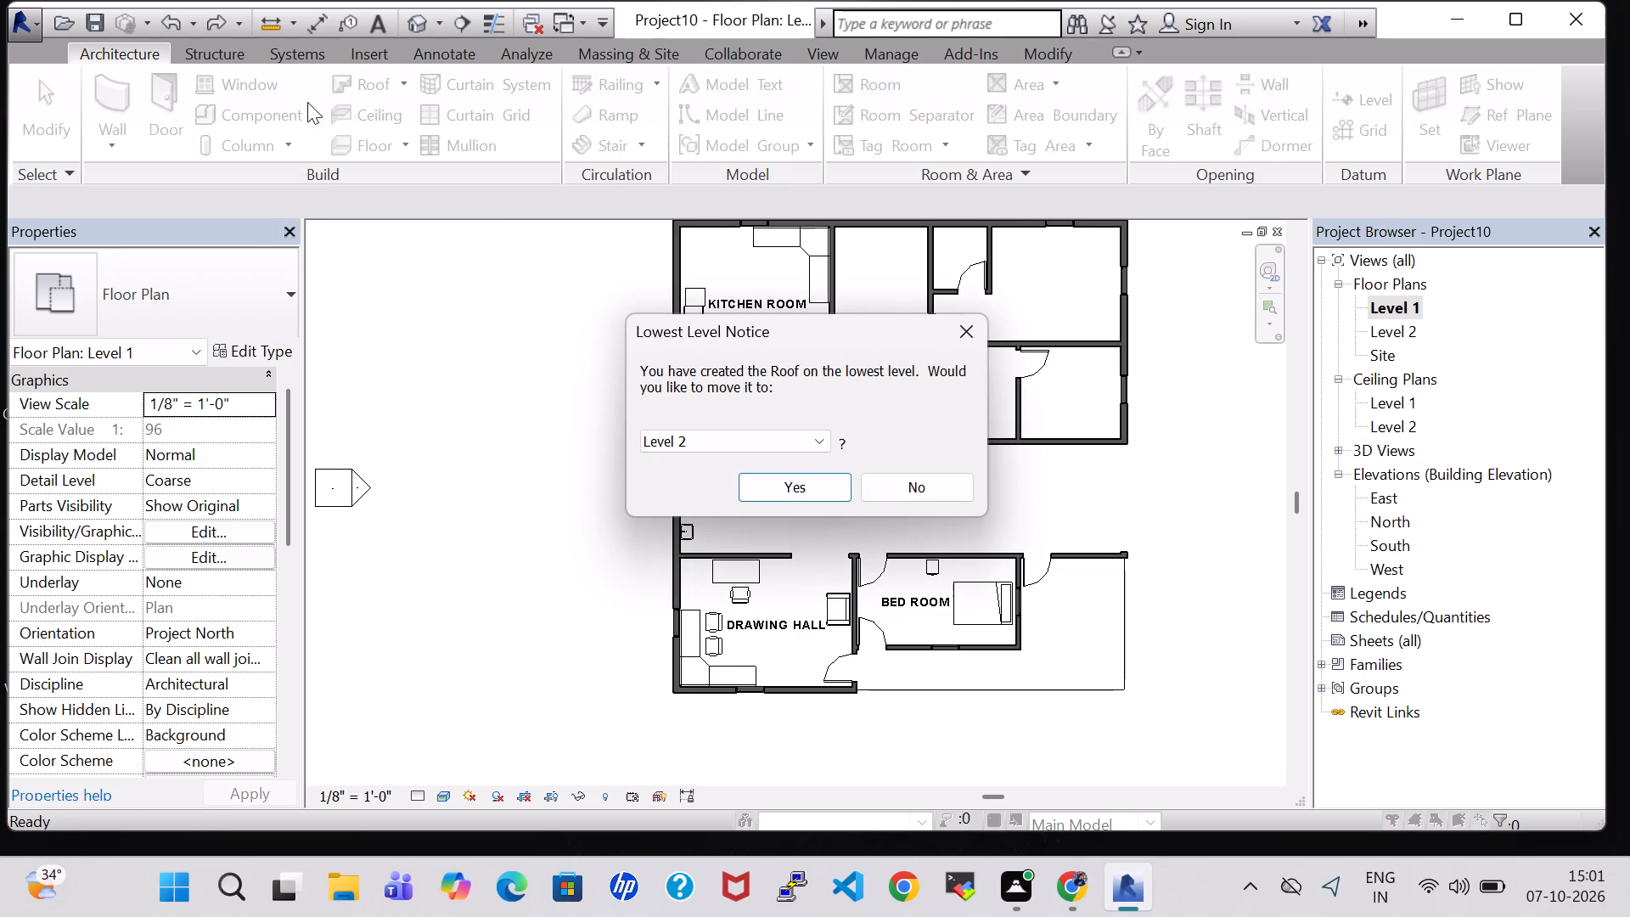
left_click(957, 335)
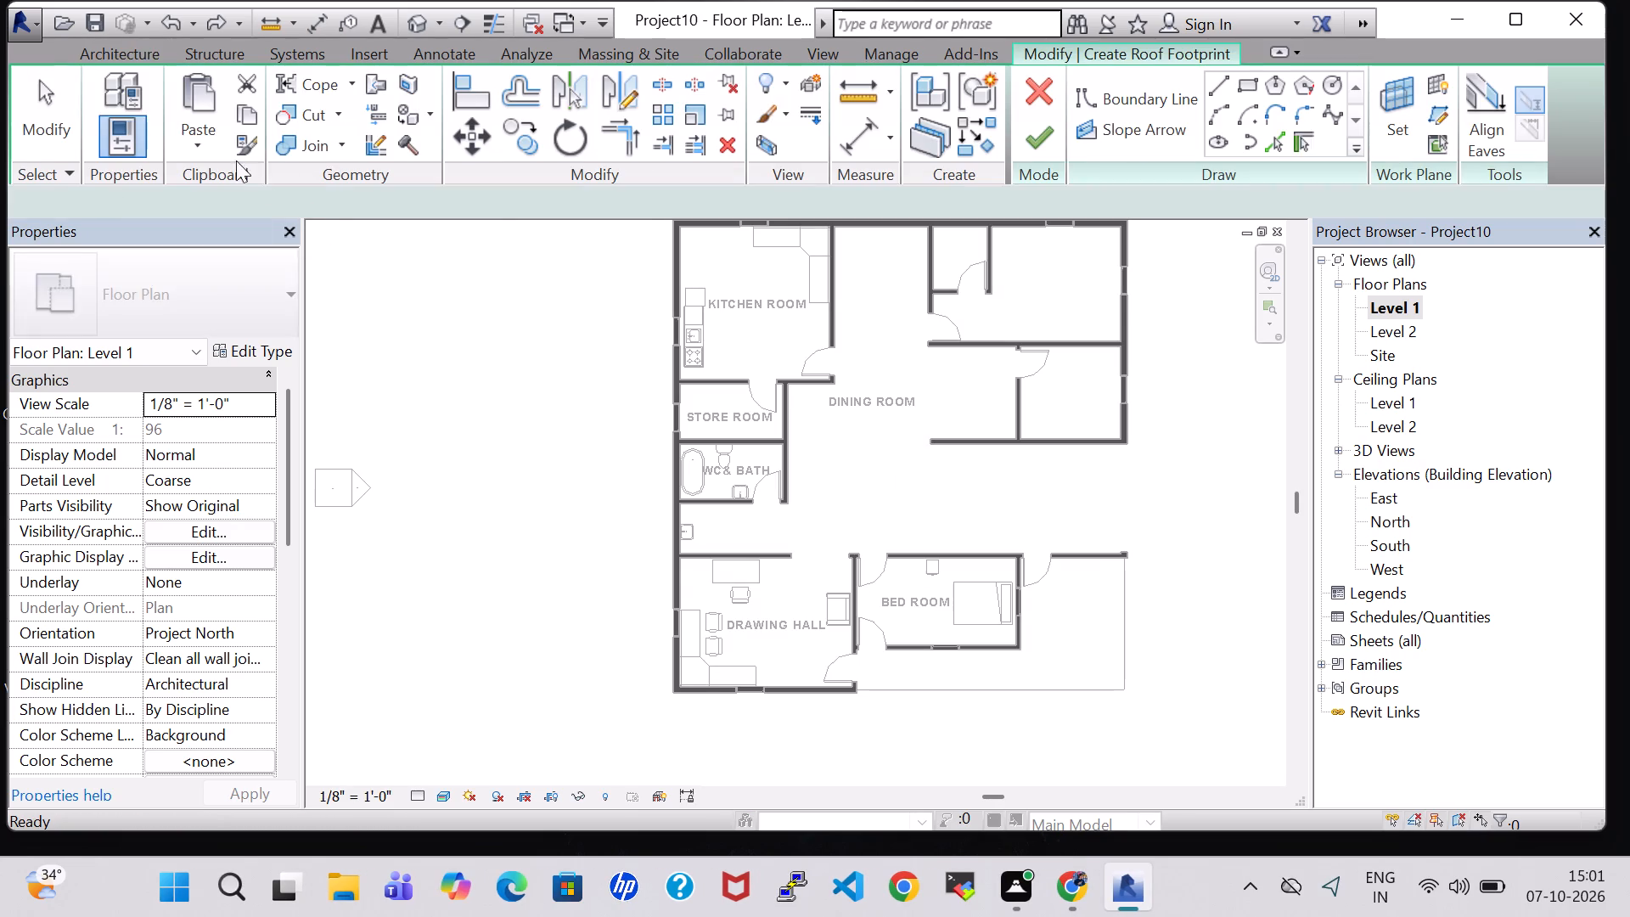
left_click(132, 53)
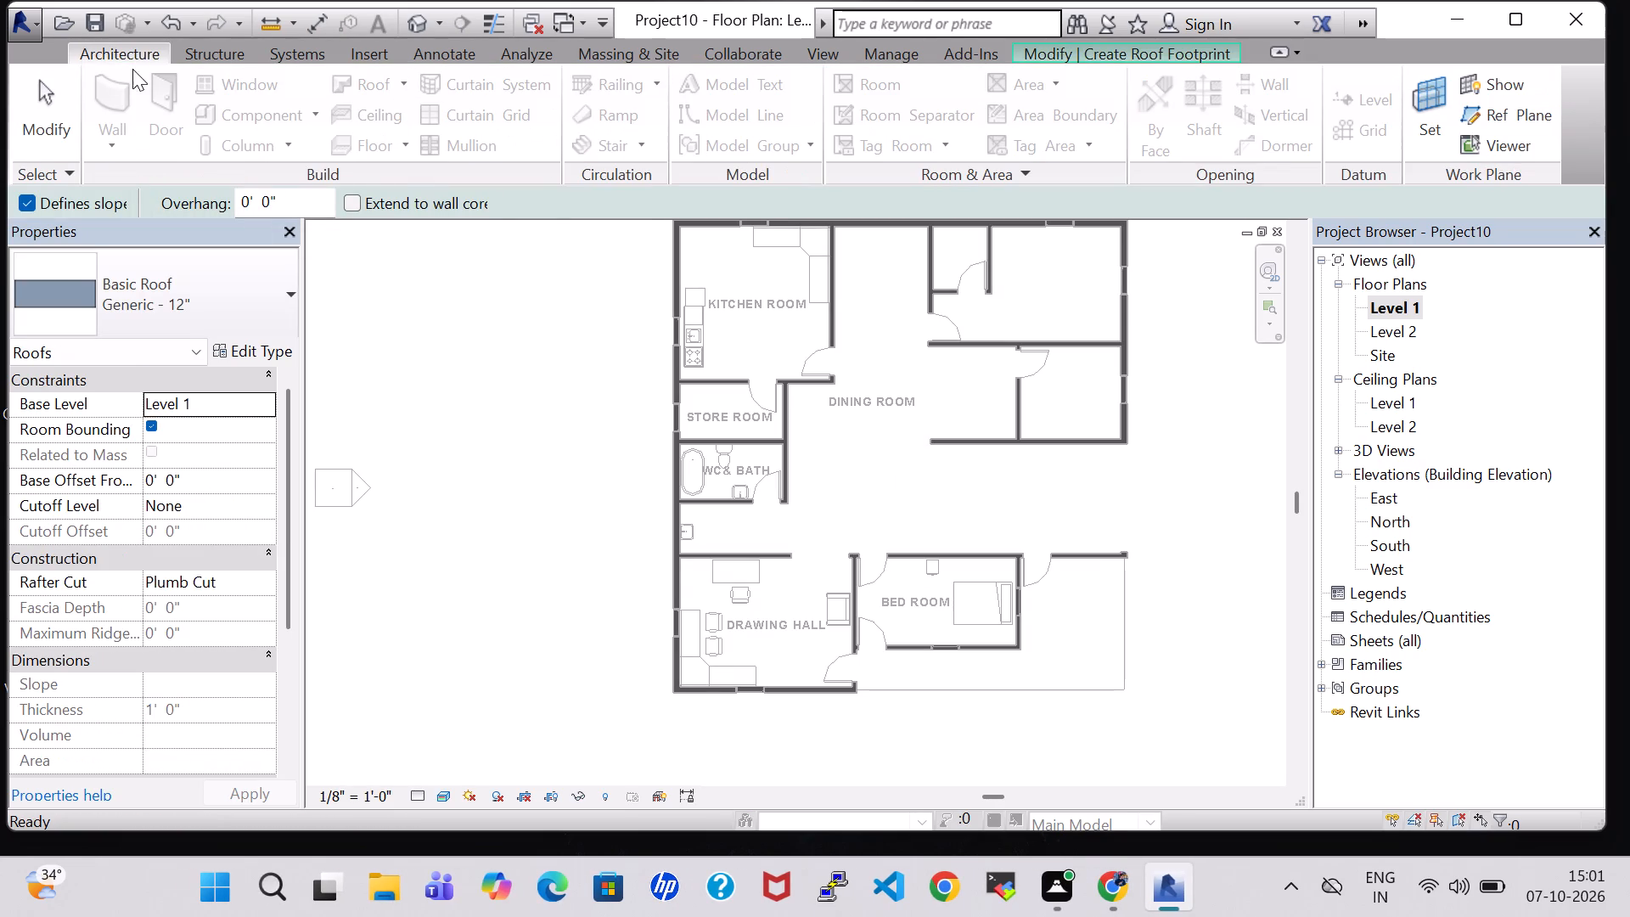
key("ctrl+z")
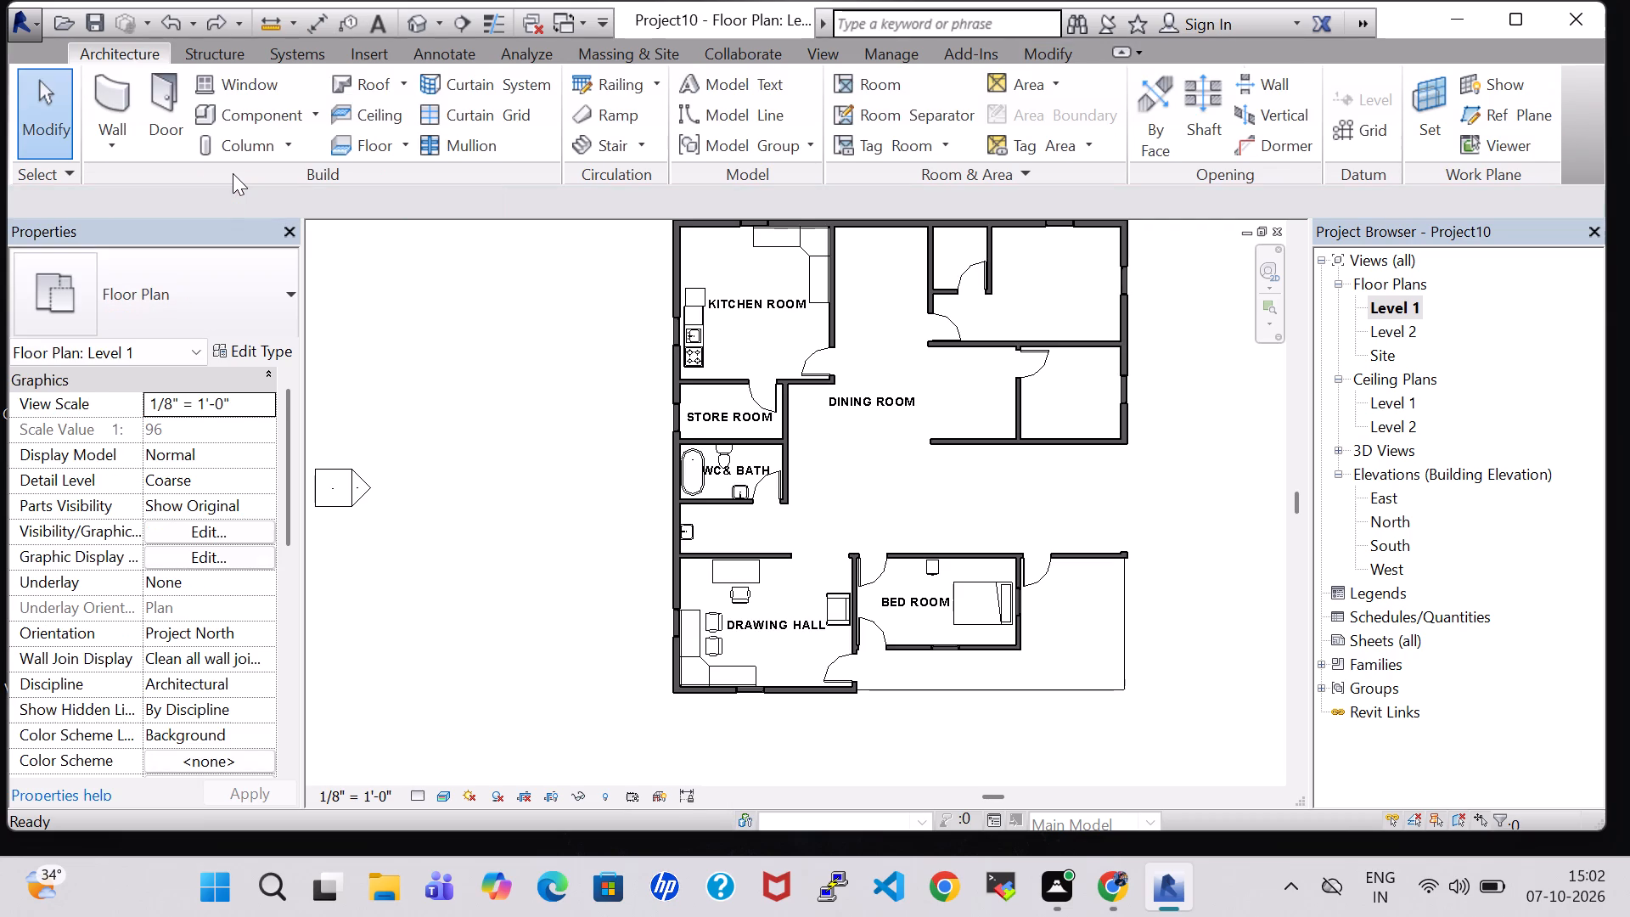
Draw an INNER WALL 6" about 11' 1" long northward from the wall end northeast of the bedroom, keeping the rooms.
left_click(104, 115)
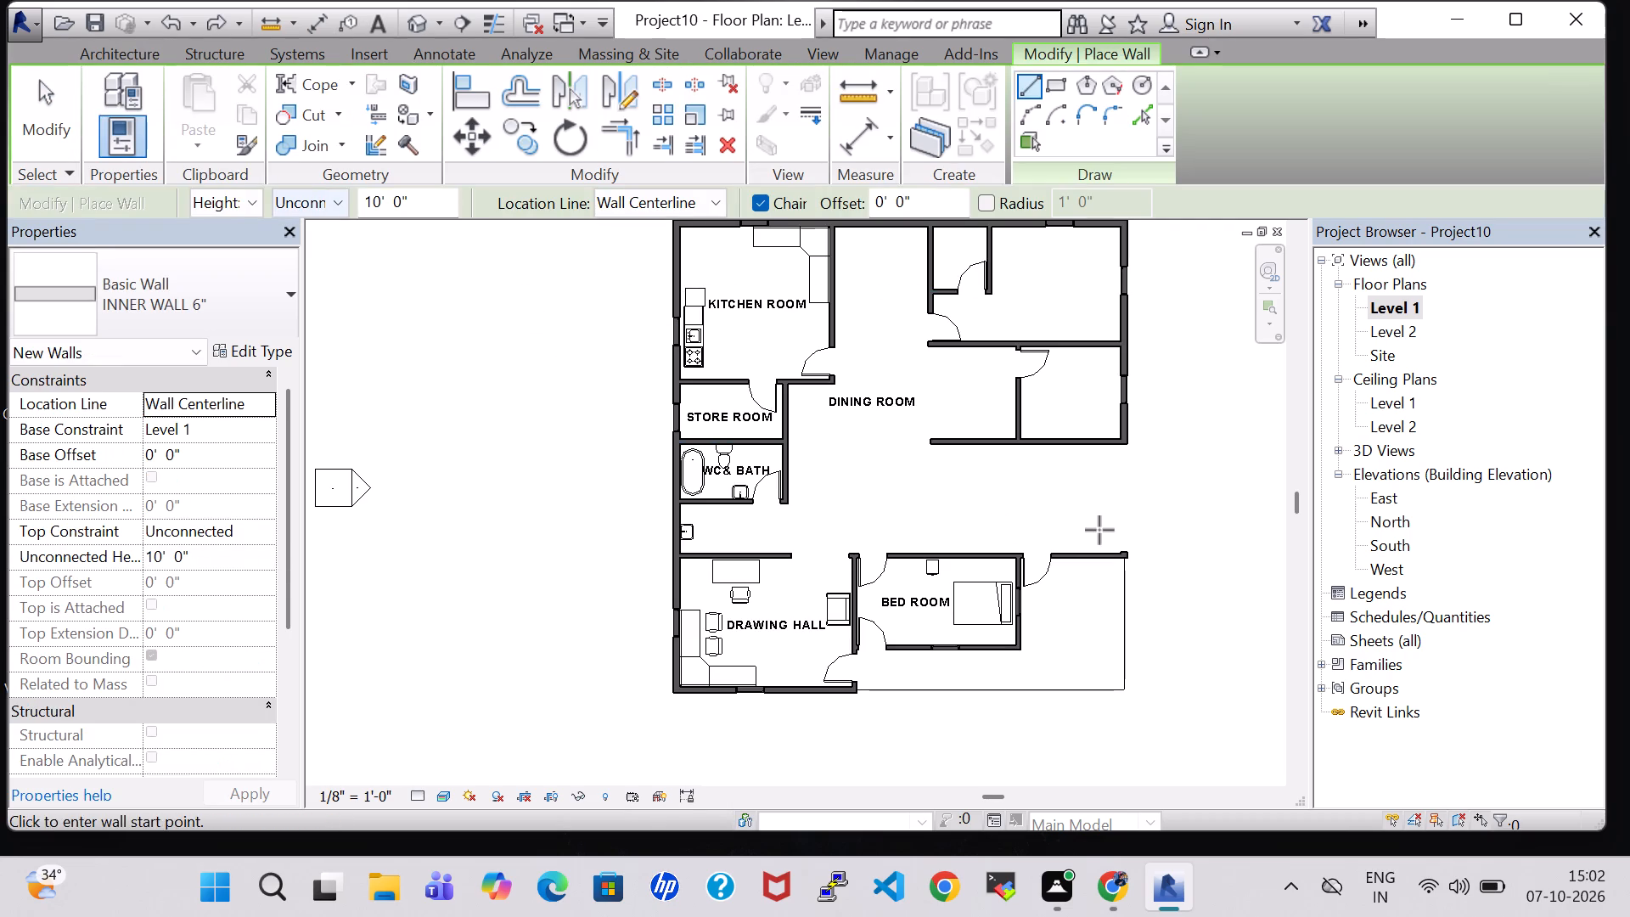
scroll(1121, 554, "up", 7)
left_click(1132, 547)
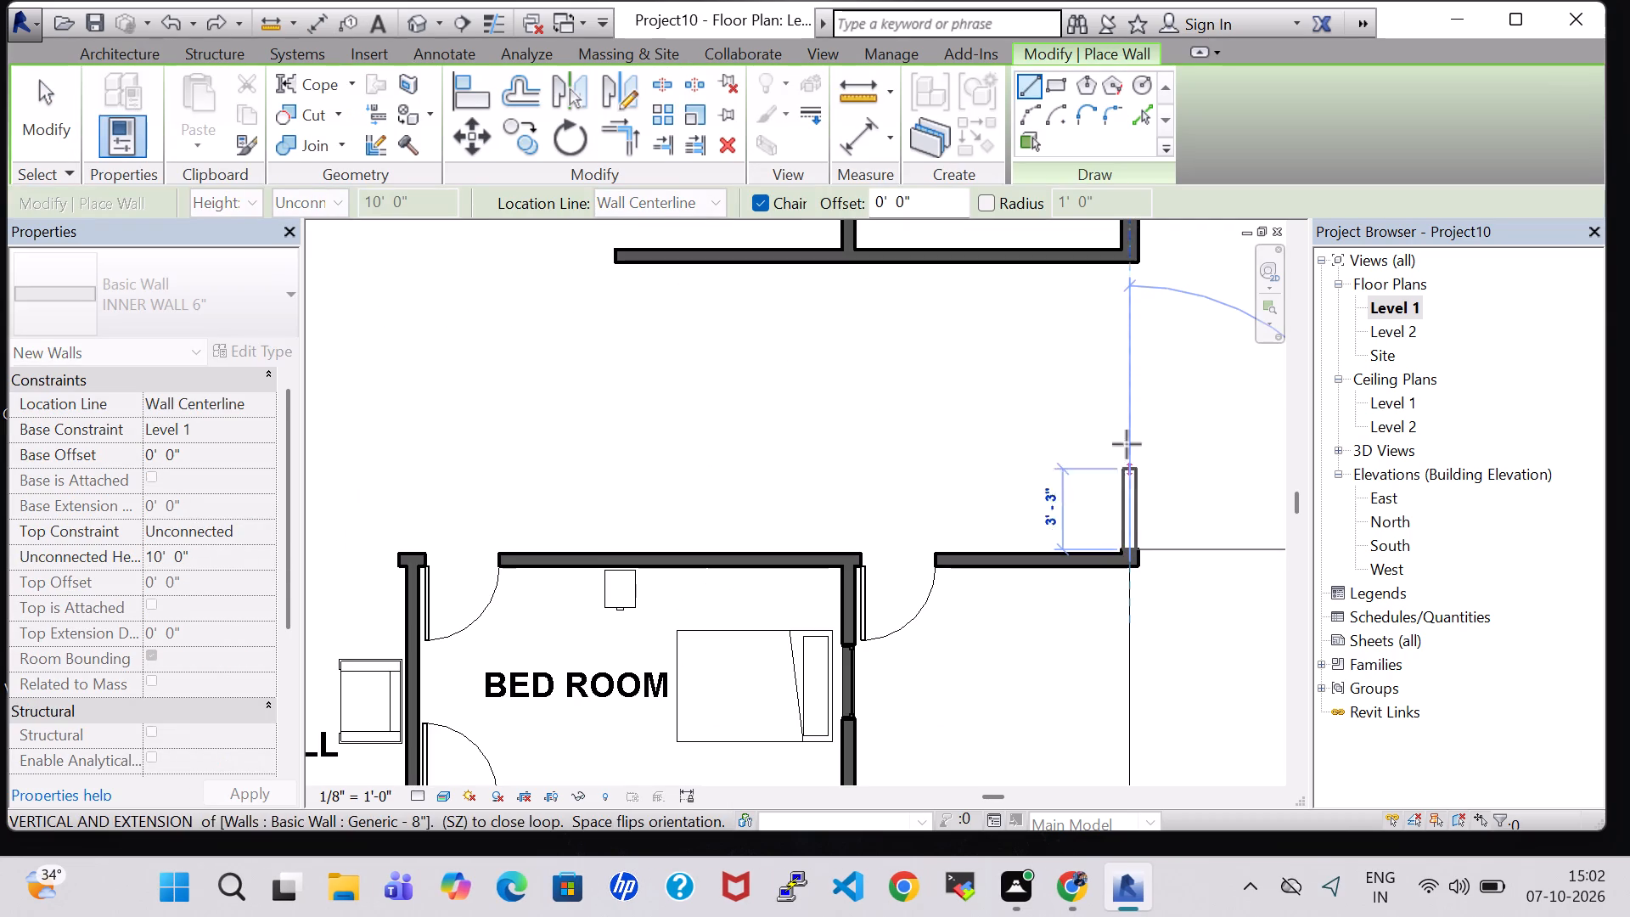
left_click(1120, 274)
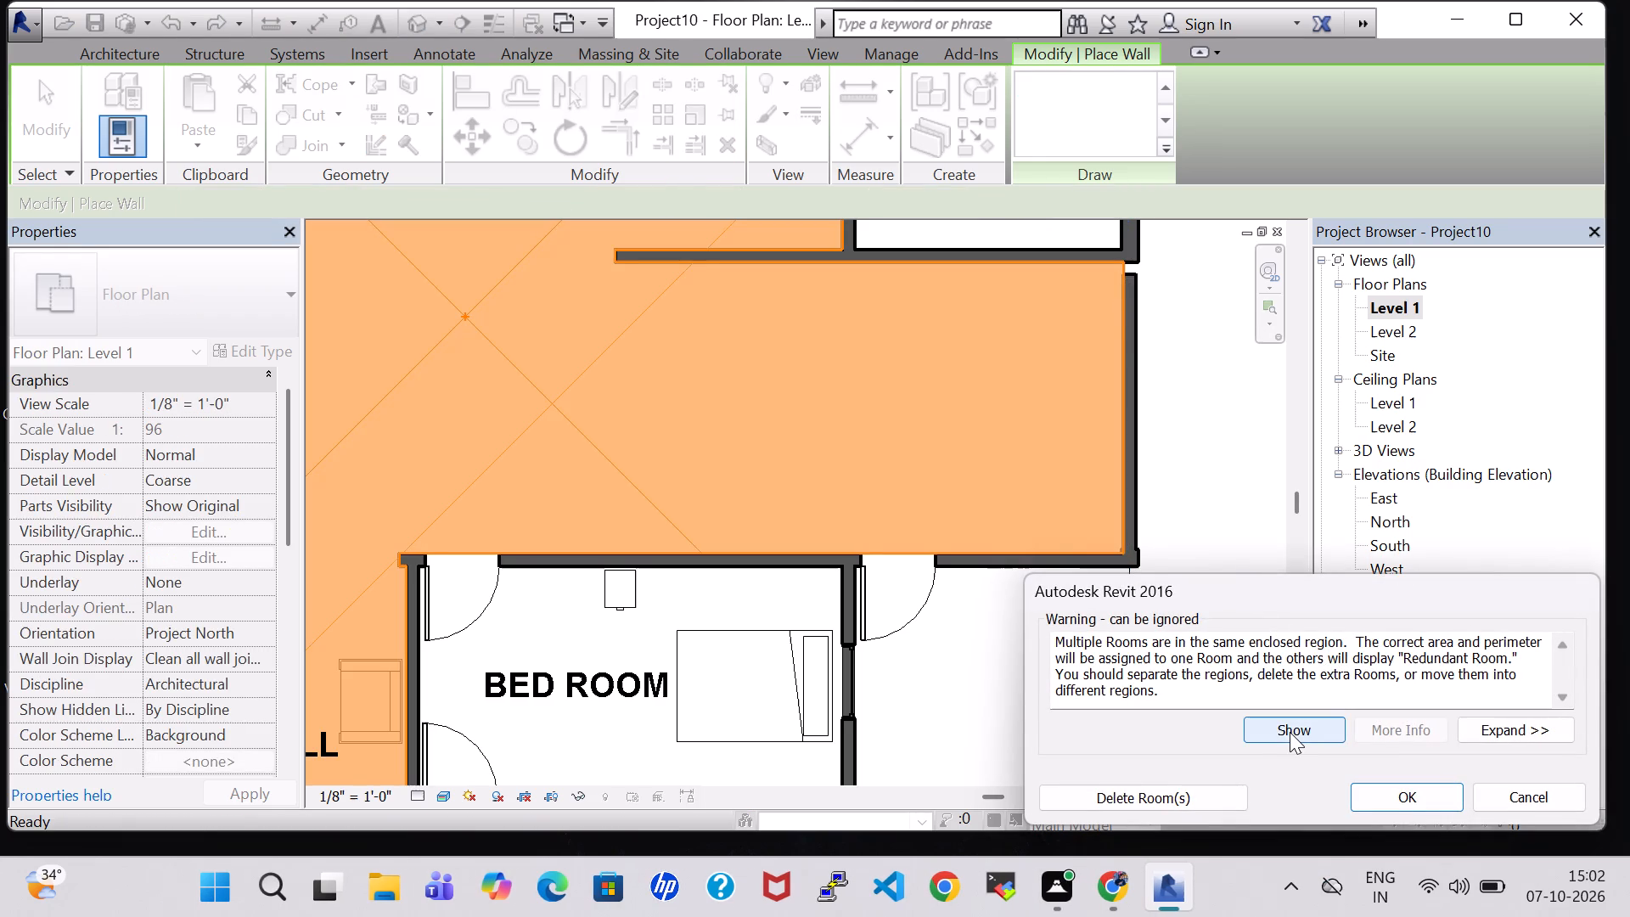
scroll(1290, 732, "down", 2)
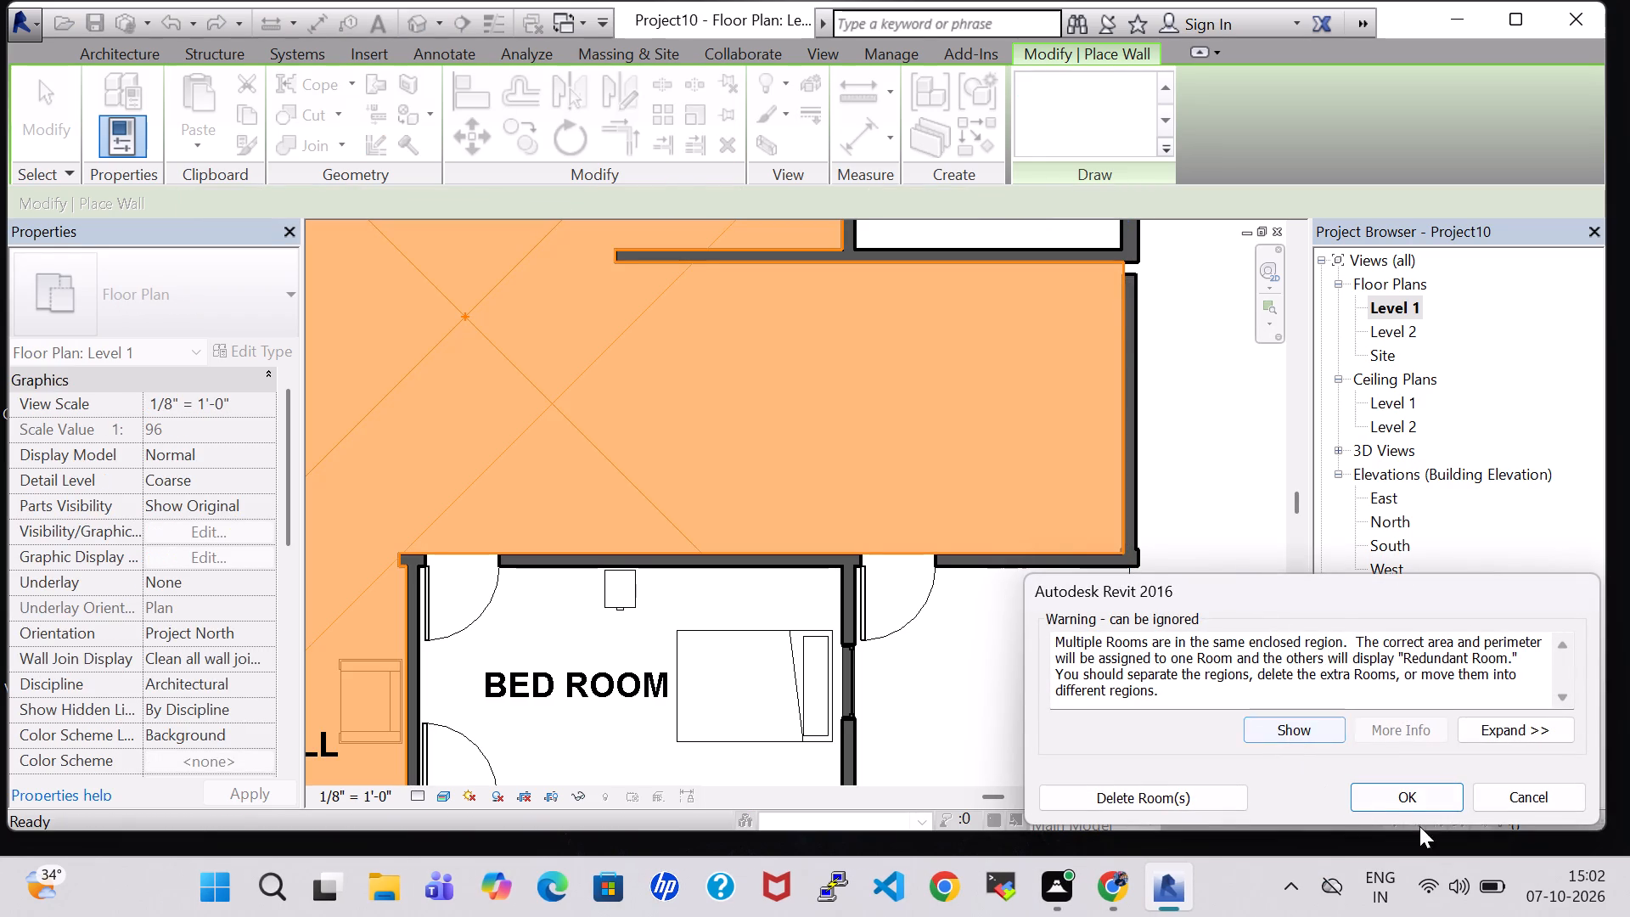
left_click(1415, 793)
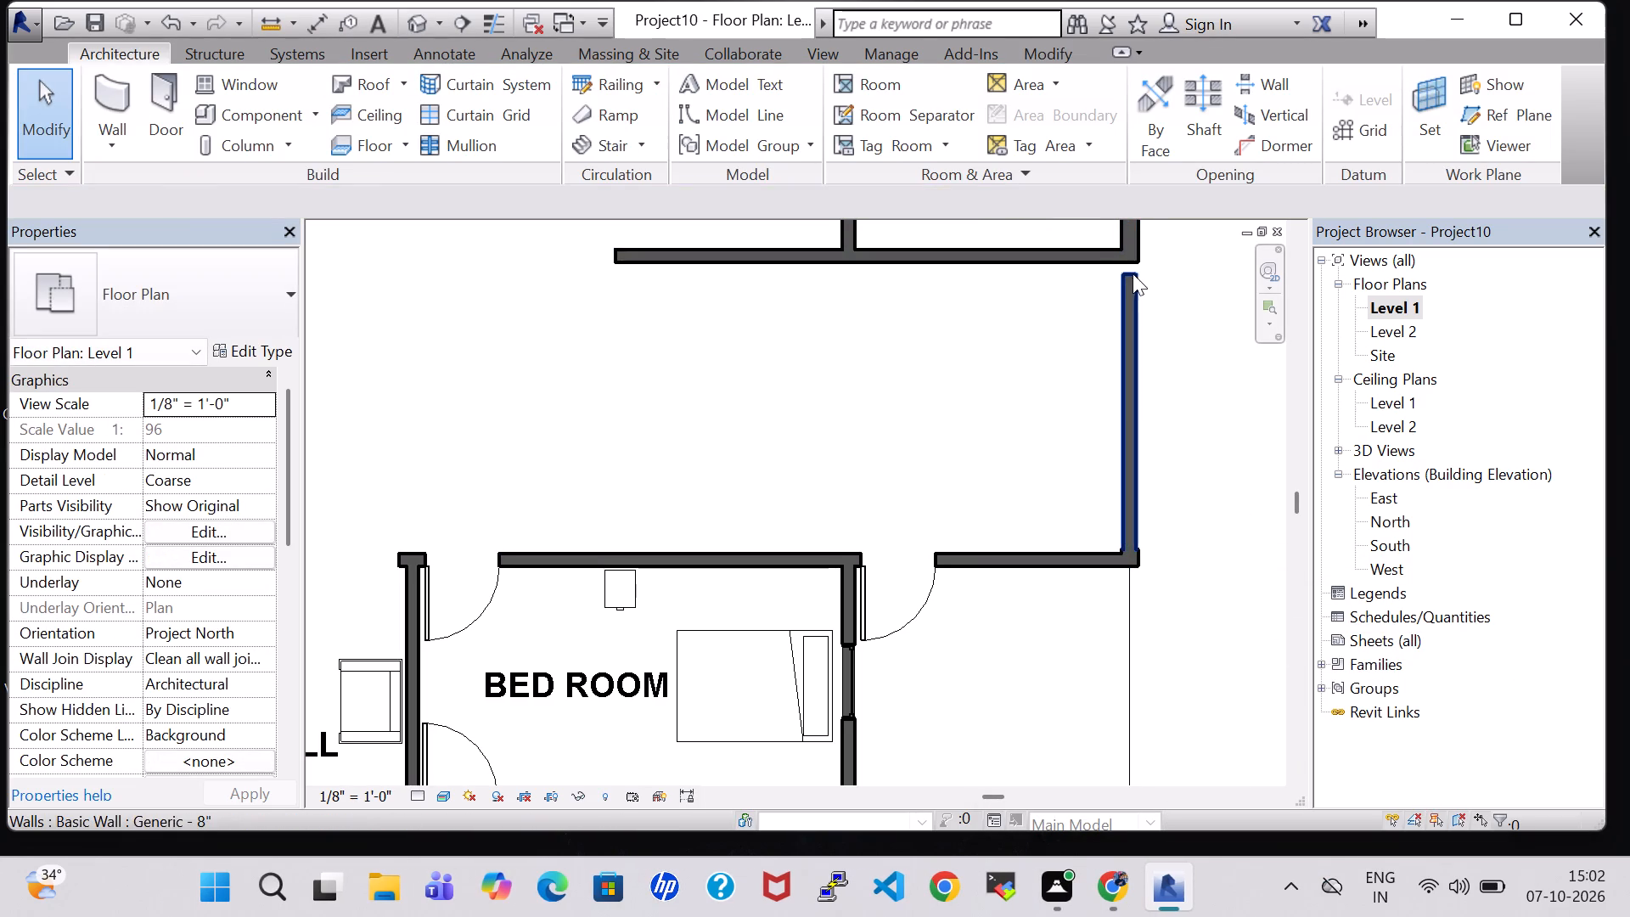
Nudge the new east wall north so its upper end meets the corner of the east room.
left_click(1132, 275)
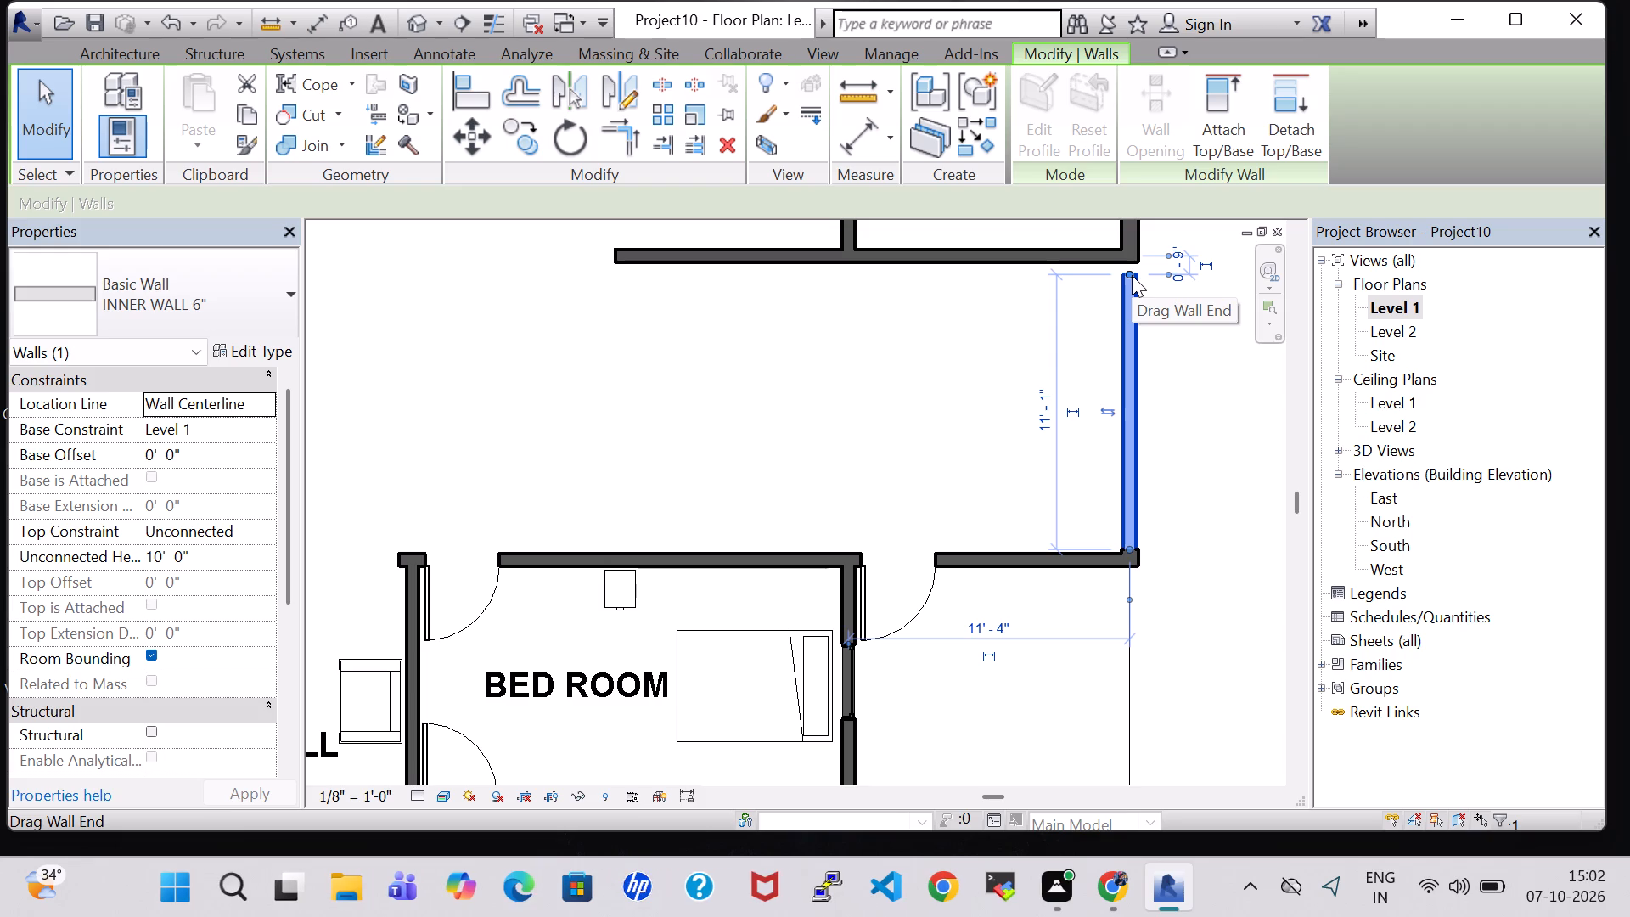
key("Up")
key("Up")
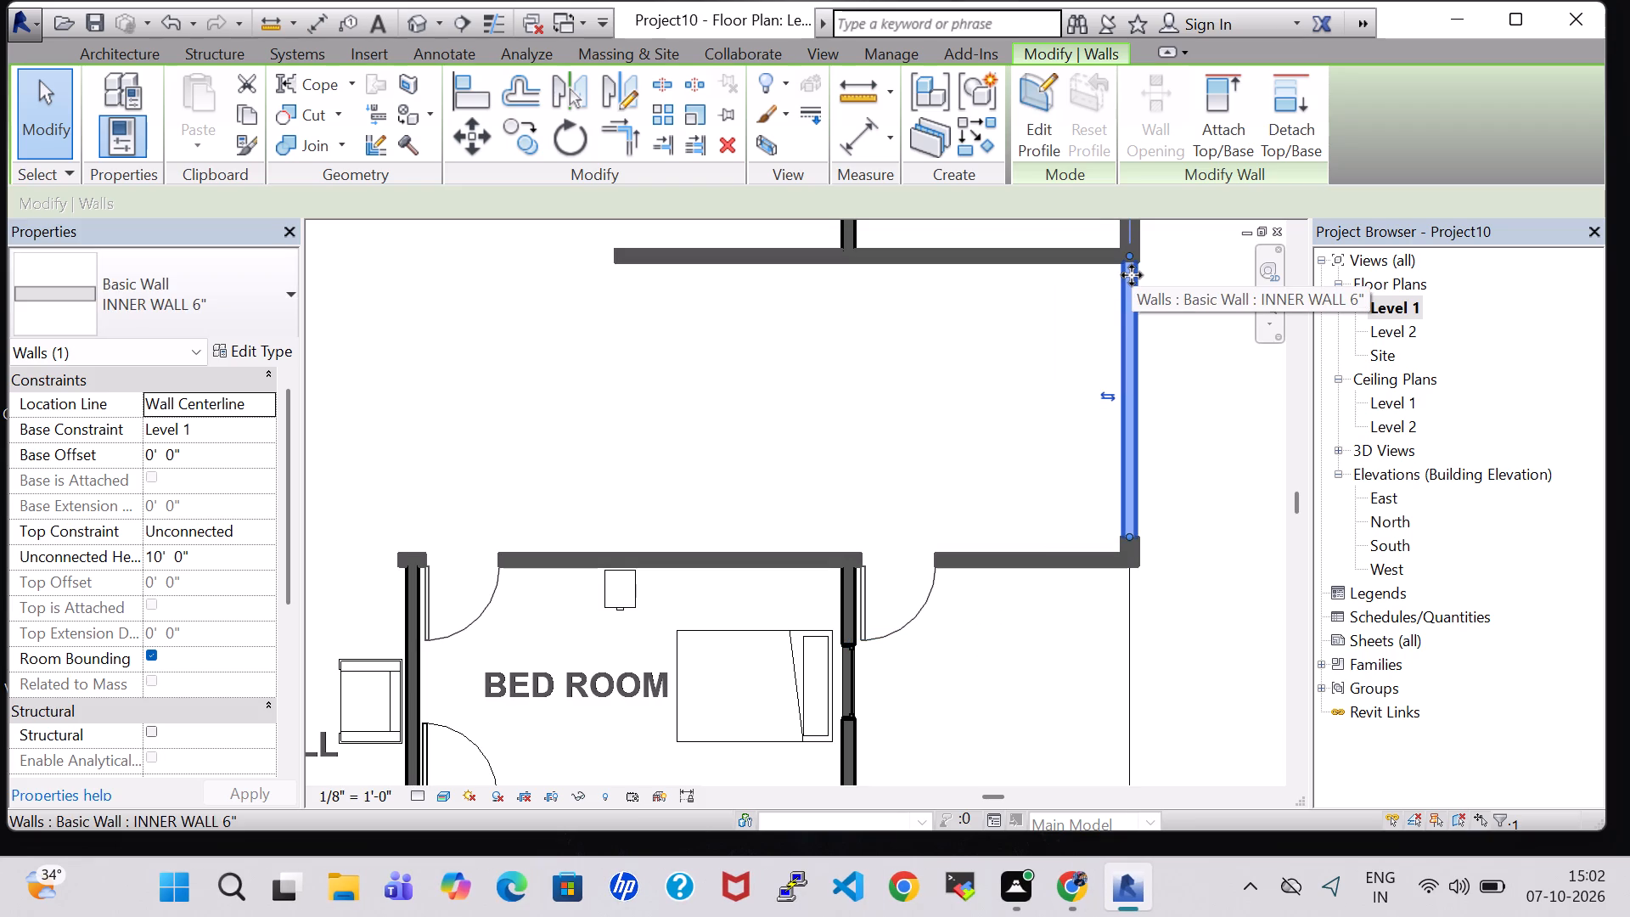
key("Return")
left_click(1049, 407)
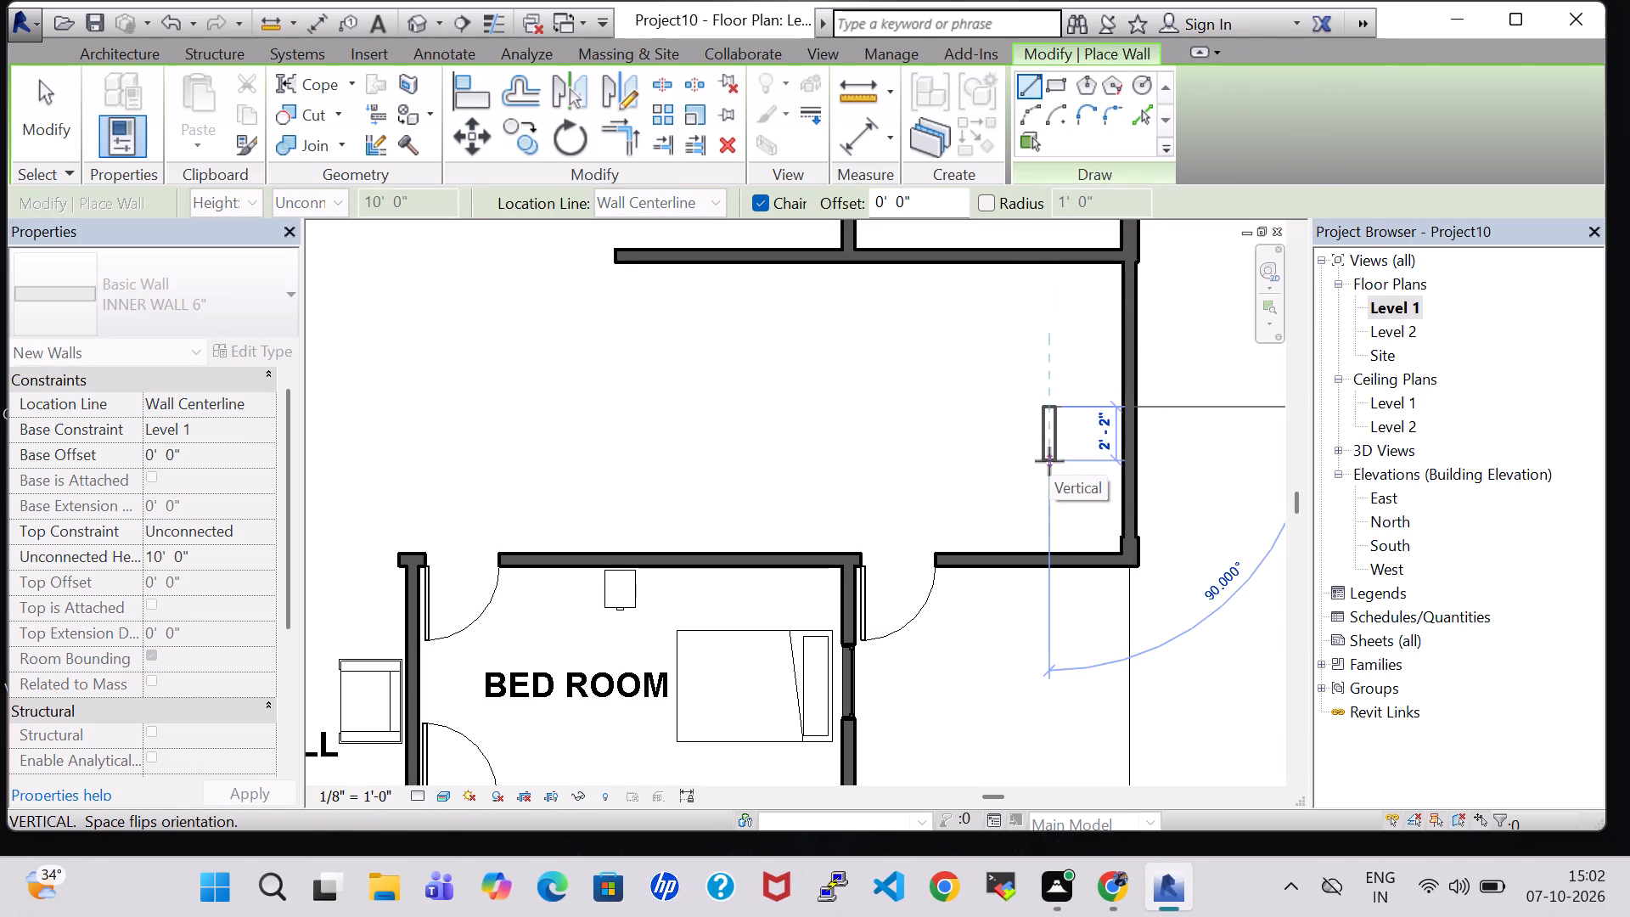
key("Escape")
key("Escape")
Load the M_Door-Double-Flush_Panel door family, type 1700 x 2000mm, from the US Metric Doors library.
scroll(1049, 461, "down", 5)
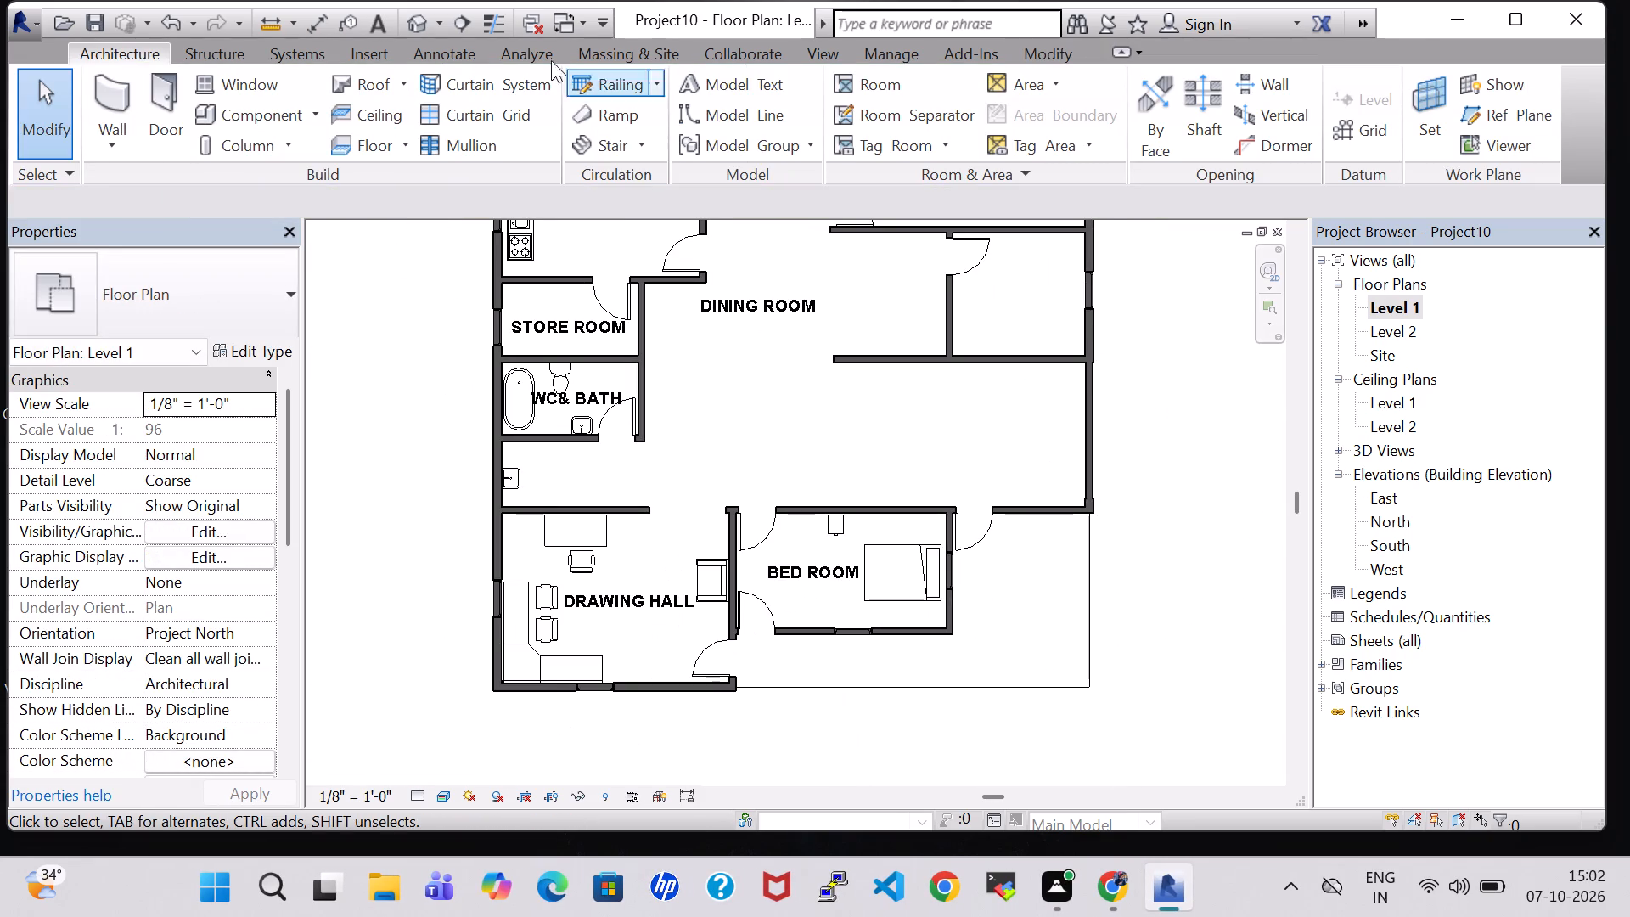
left_click(173, 110)
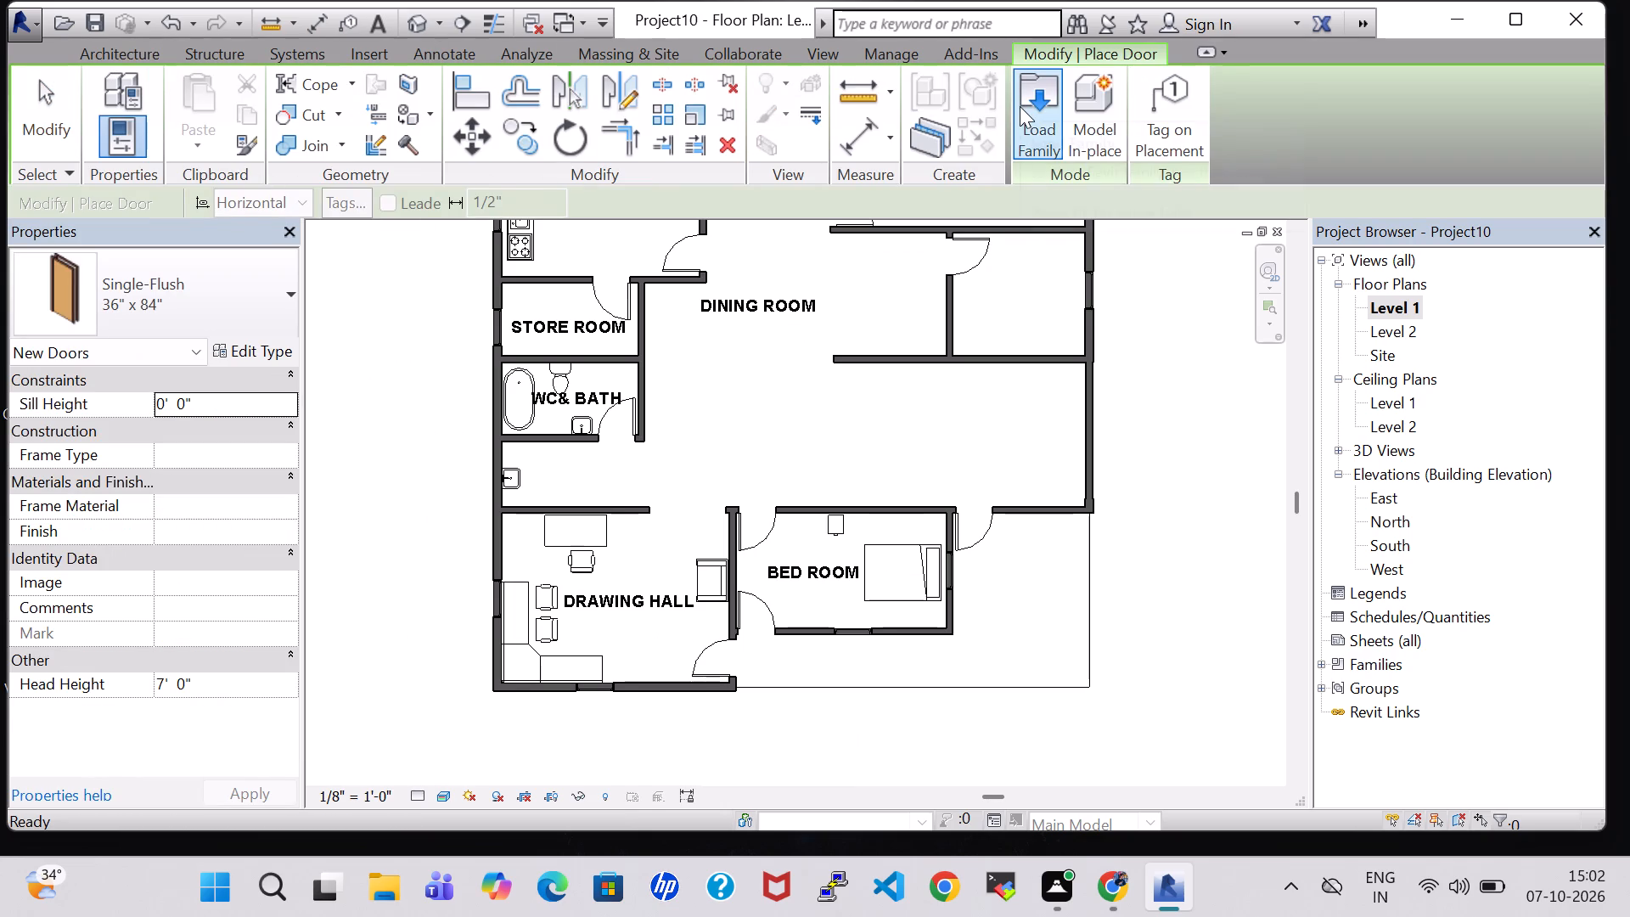
left_click(1020, 106)
left_click(918, 467)
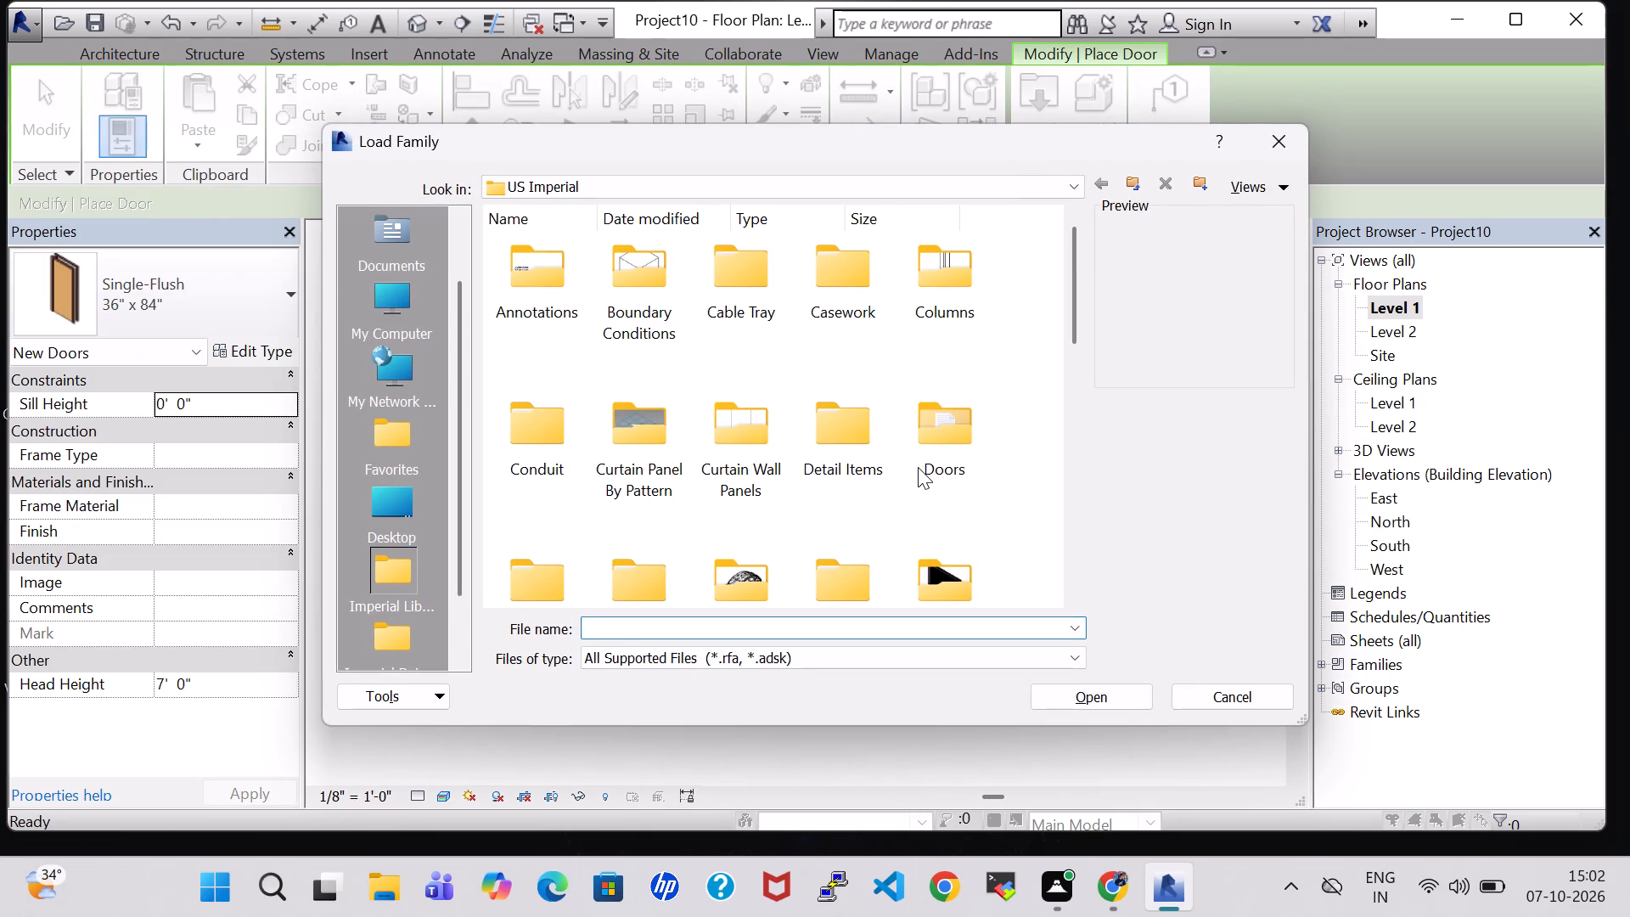
double_click(968, 407)
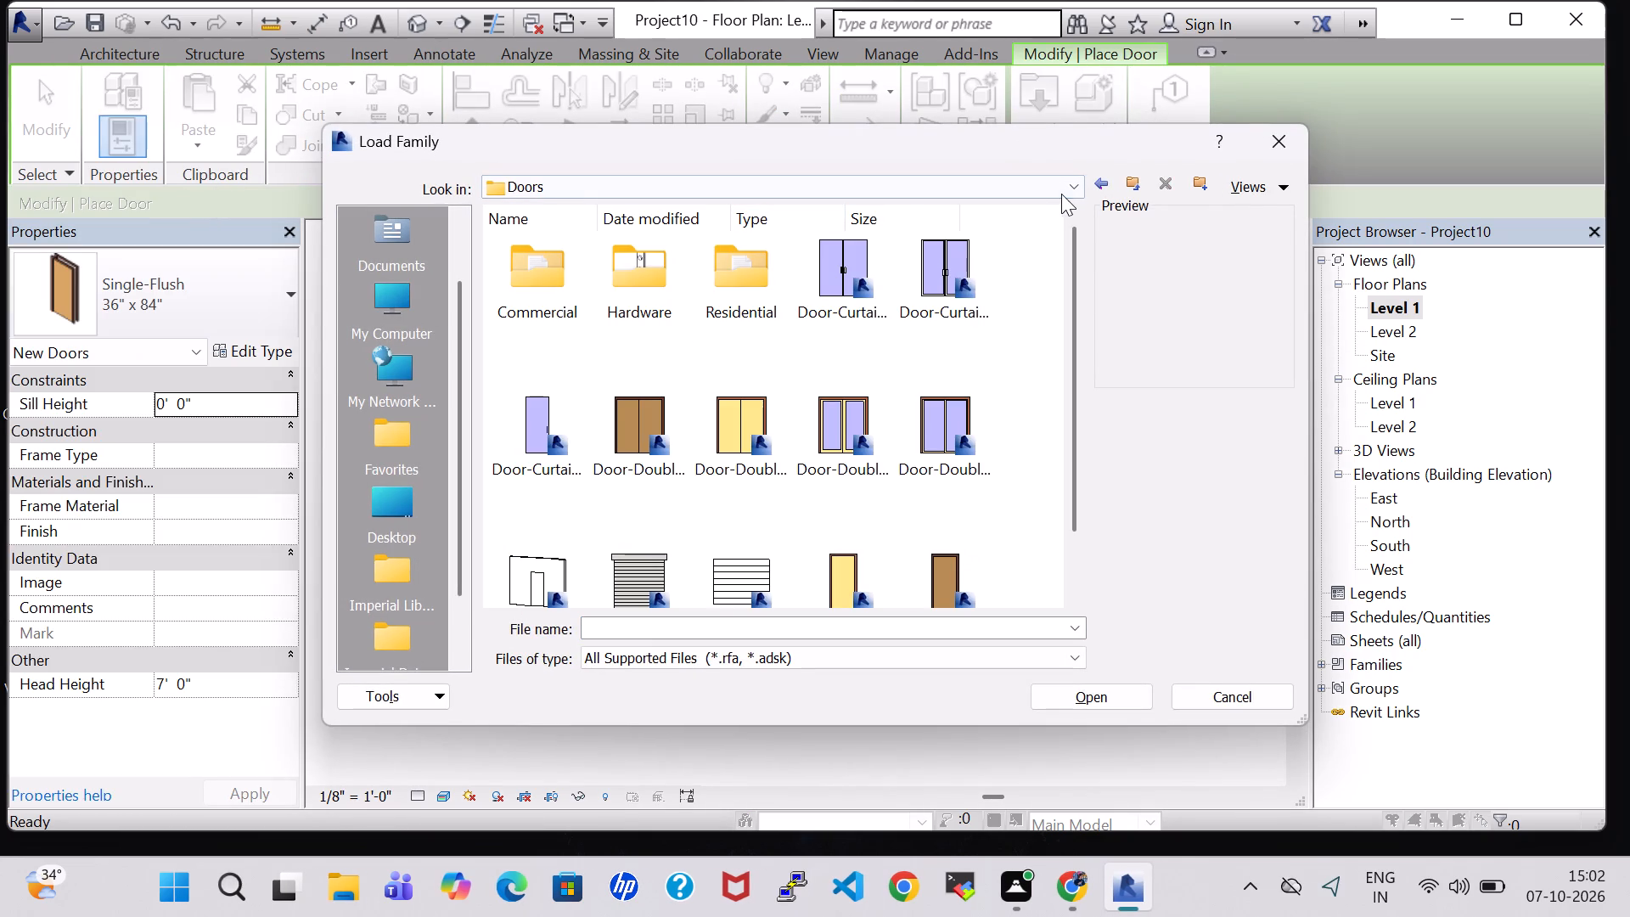
left_click(1066, 194)
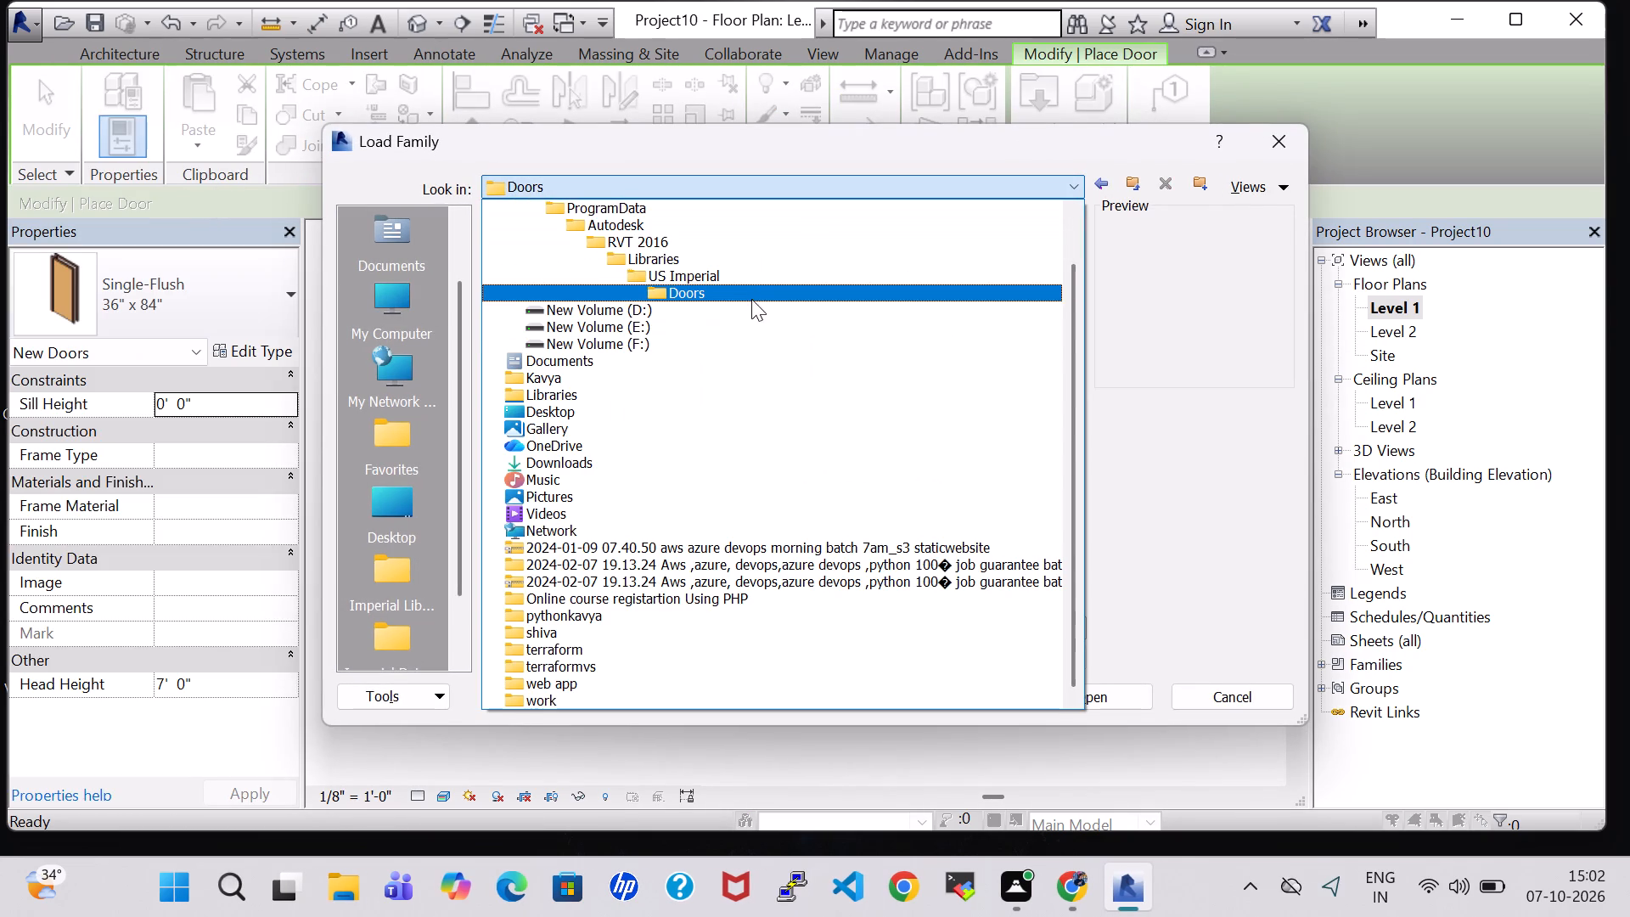
left_click(724, 263)
double_click(859, 302)
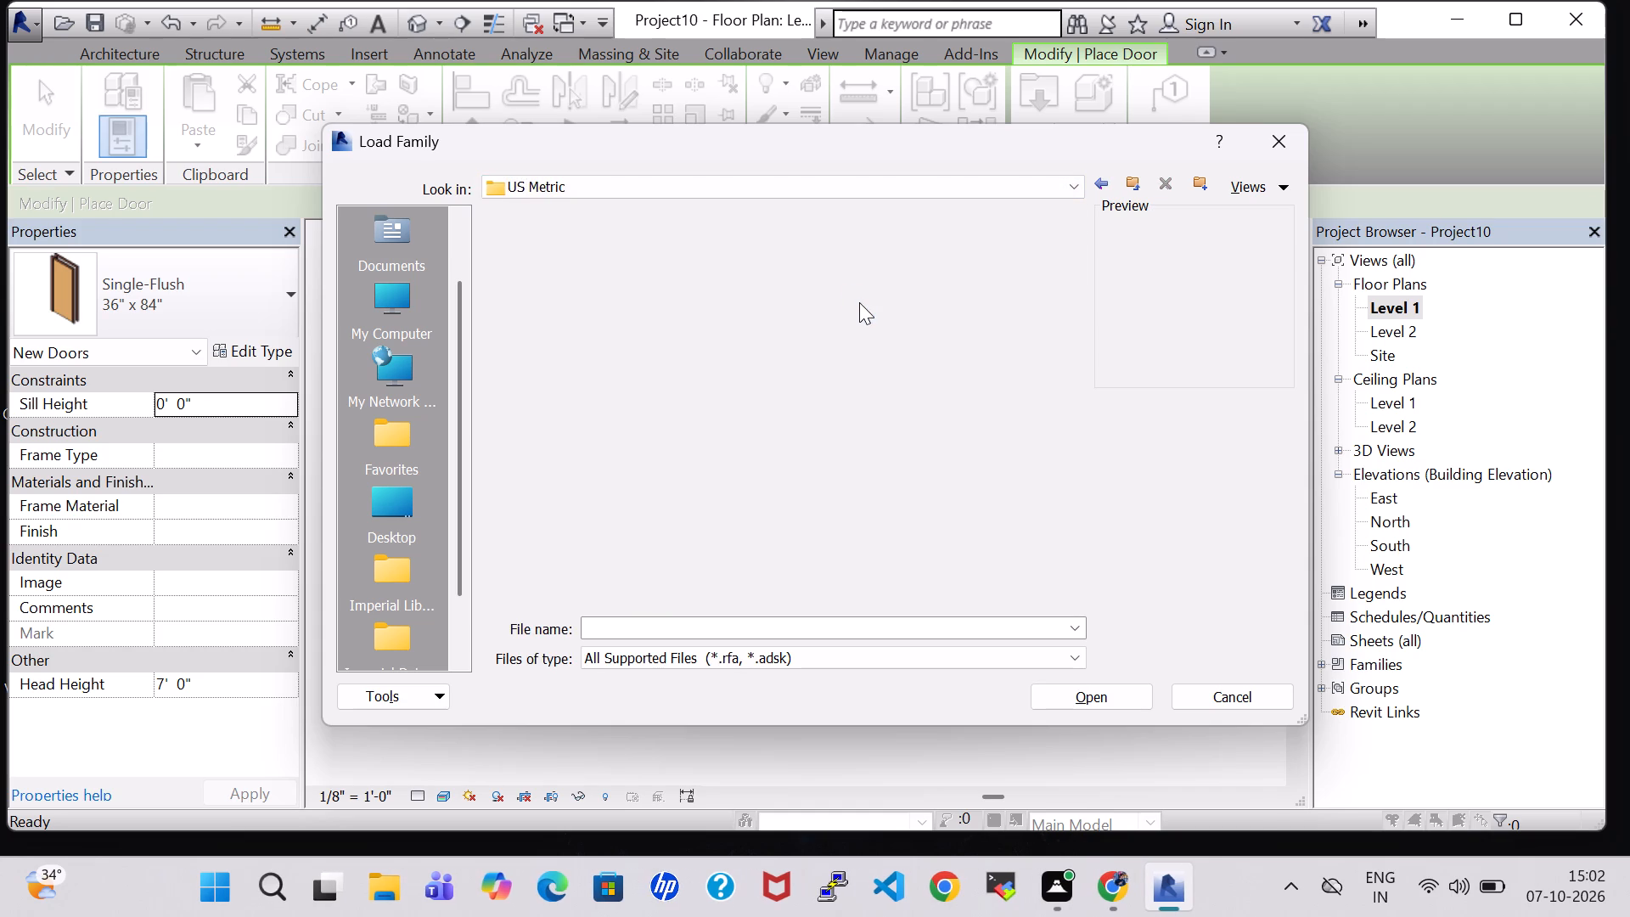
double_click(912, 438)
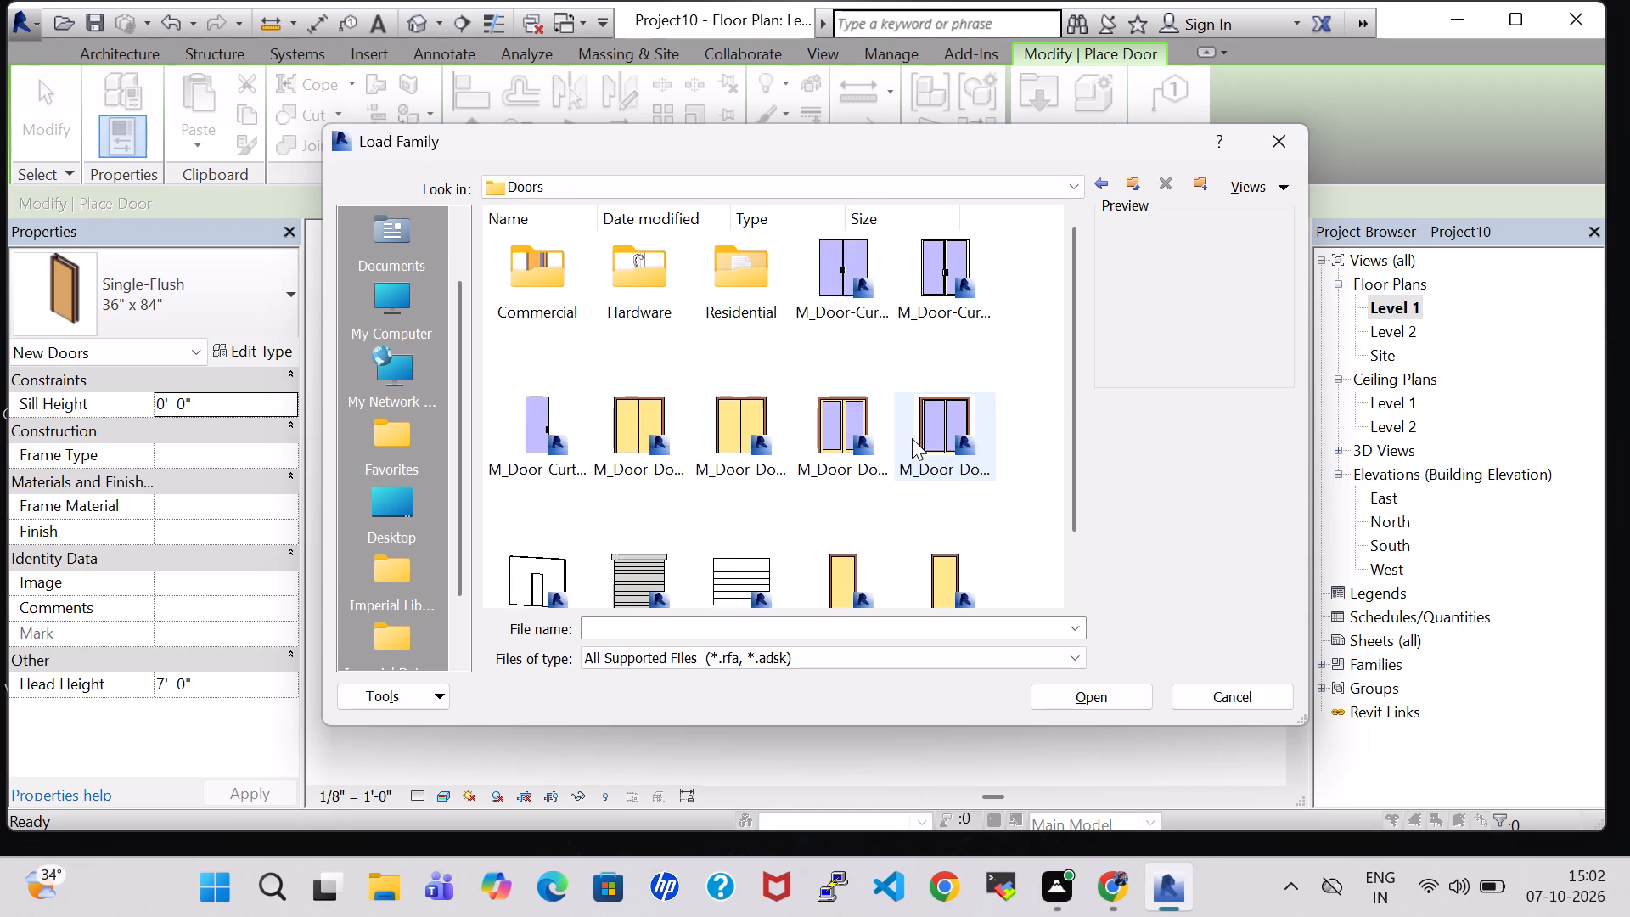
left_click(638, 399)
left_click(1127, 679)
left_click(1127, 693)
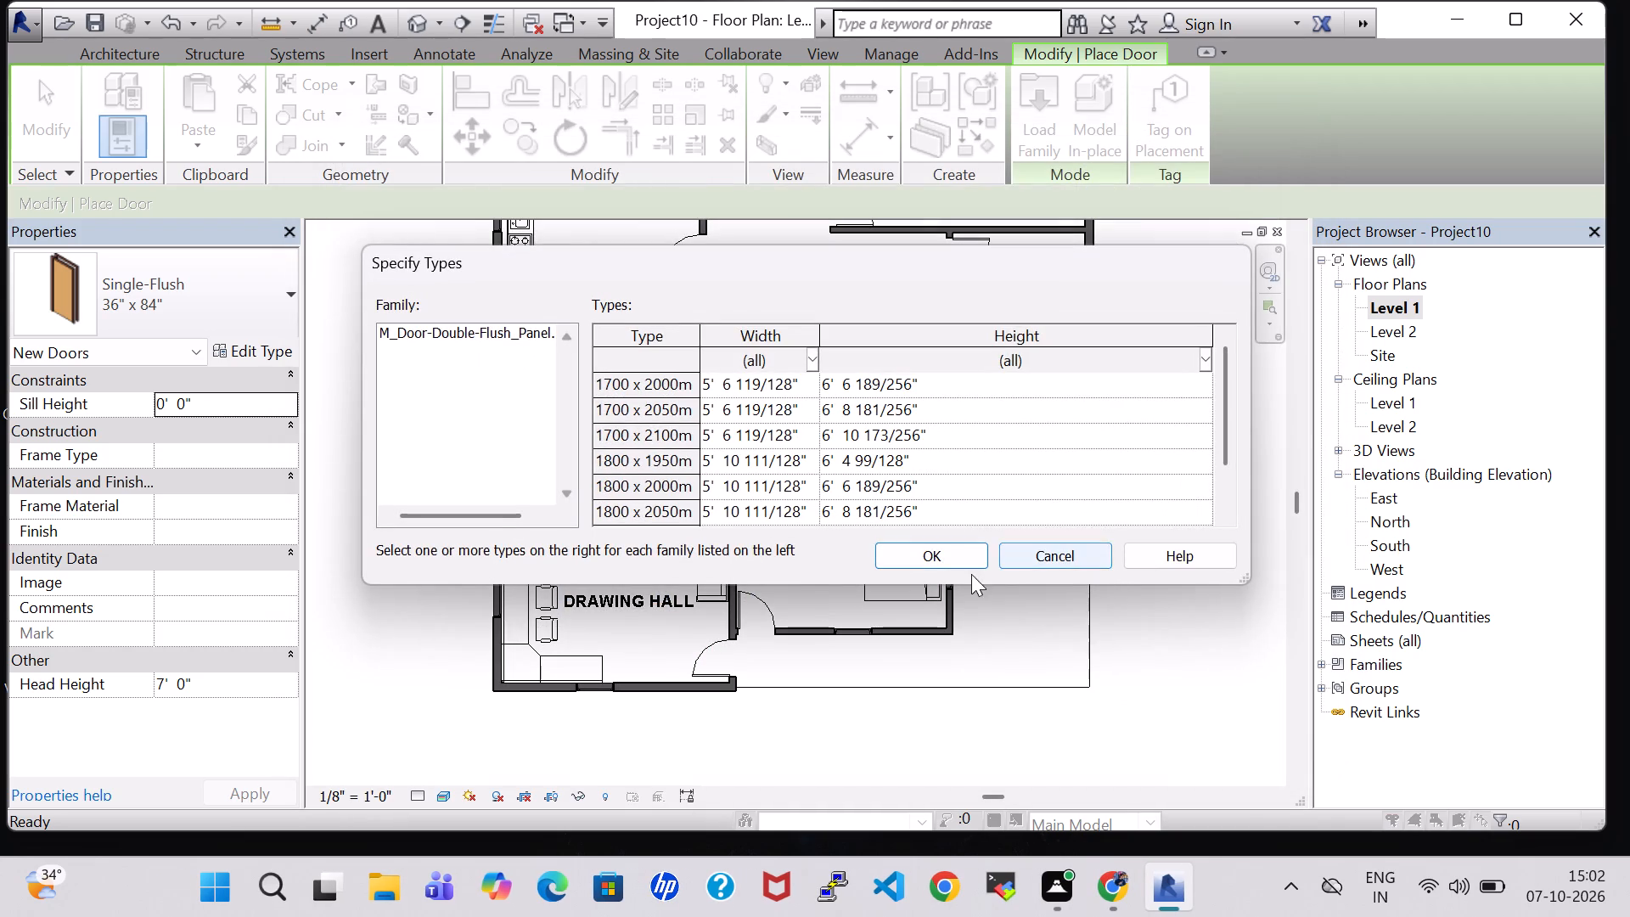
left_click(947, 554)
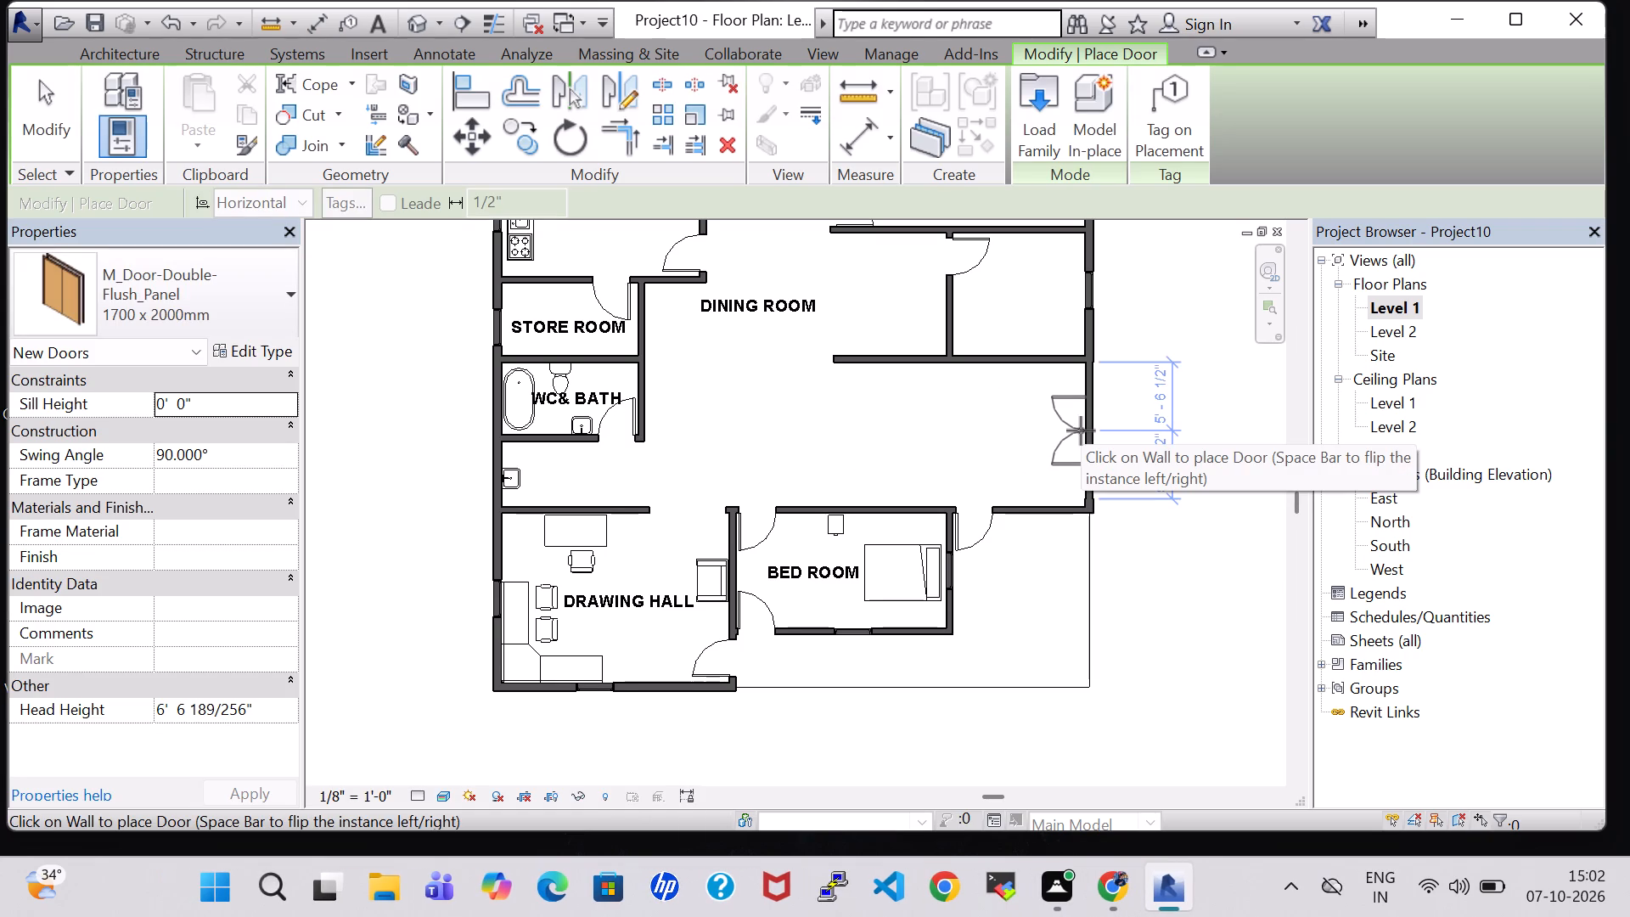
Place the 1700 x 2000mm double door midway along the new east wall, about 5' 6 1/2" from each end, swinging inward.
left_click(1081, 430)
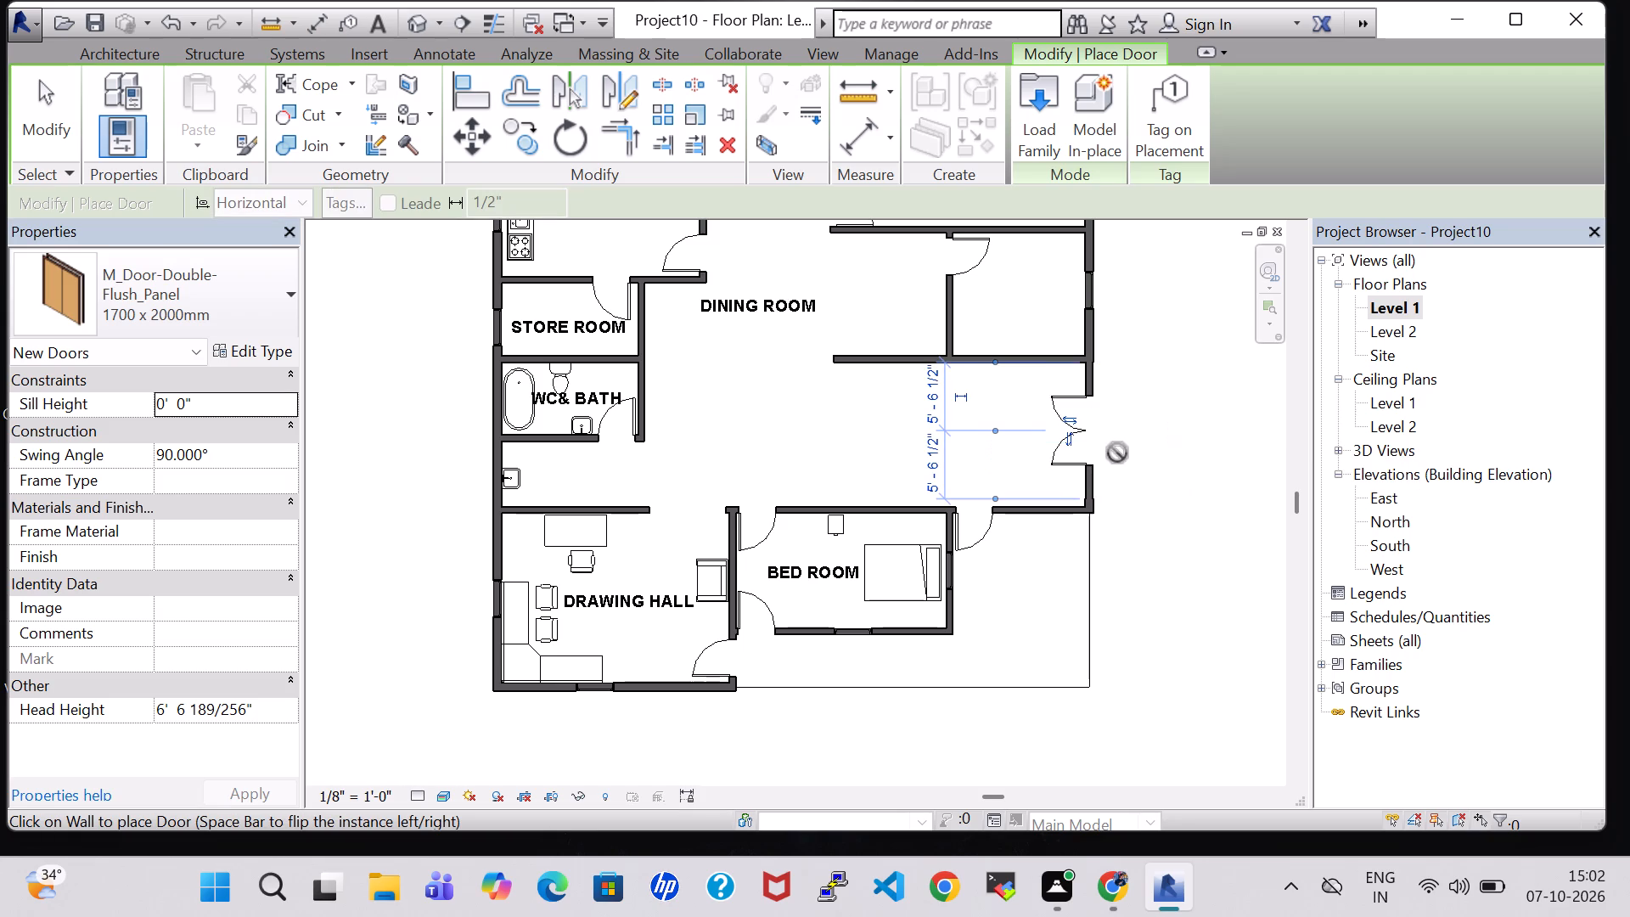
key("Escape")
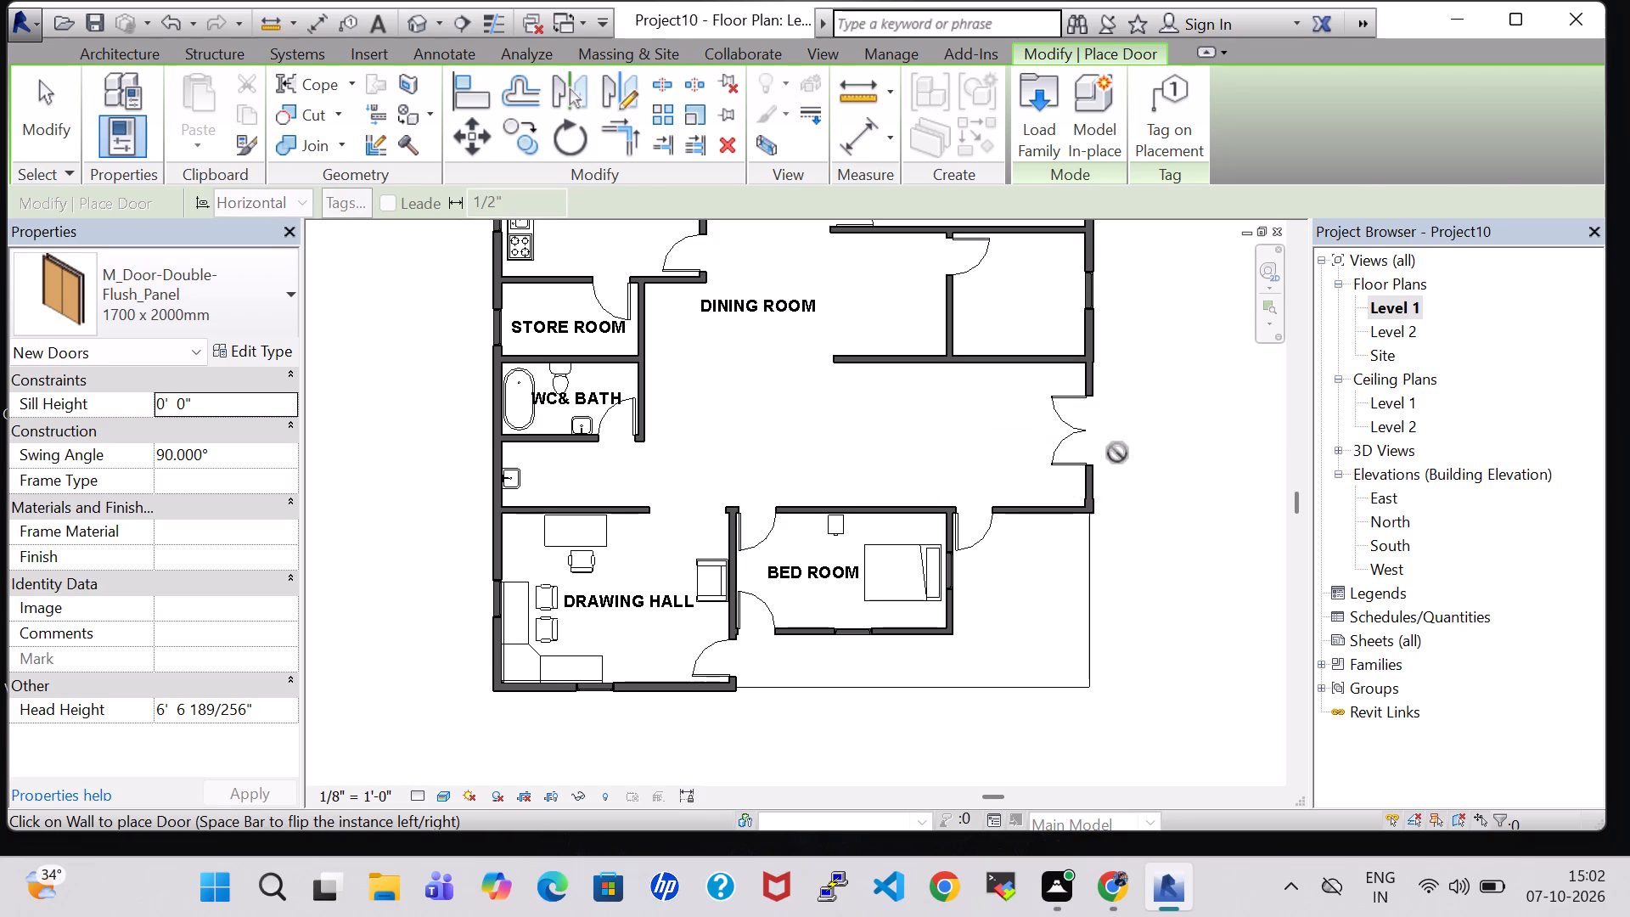
key("Escape")
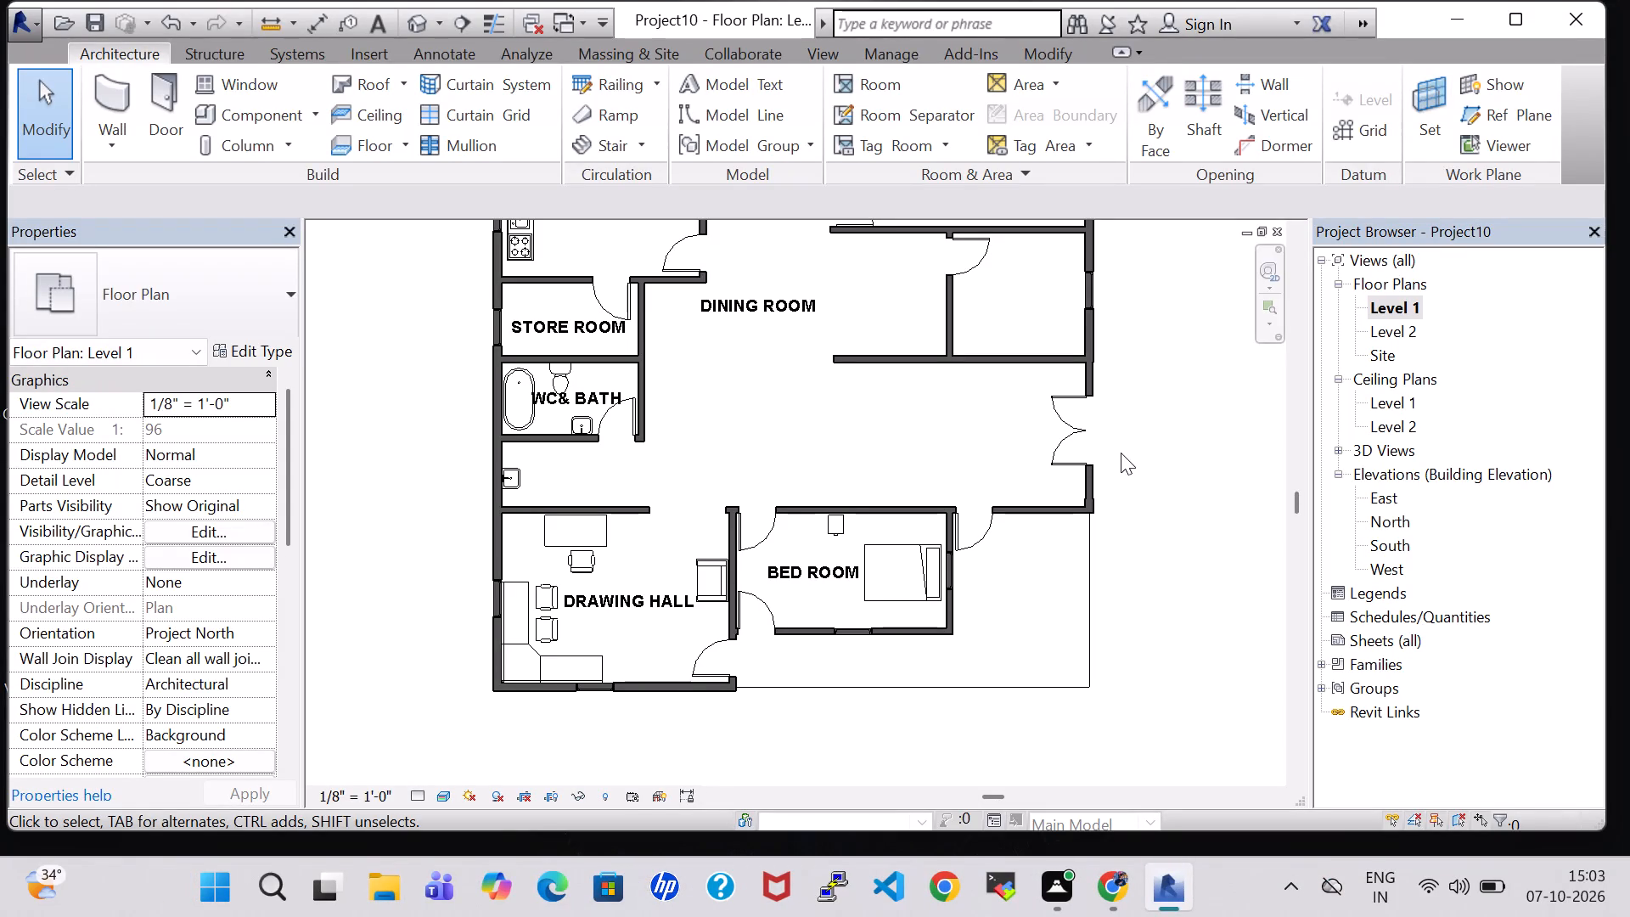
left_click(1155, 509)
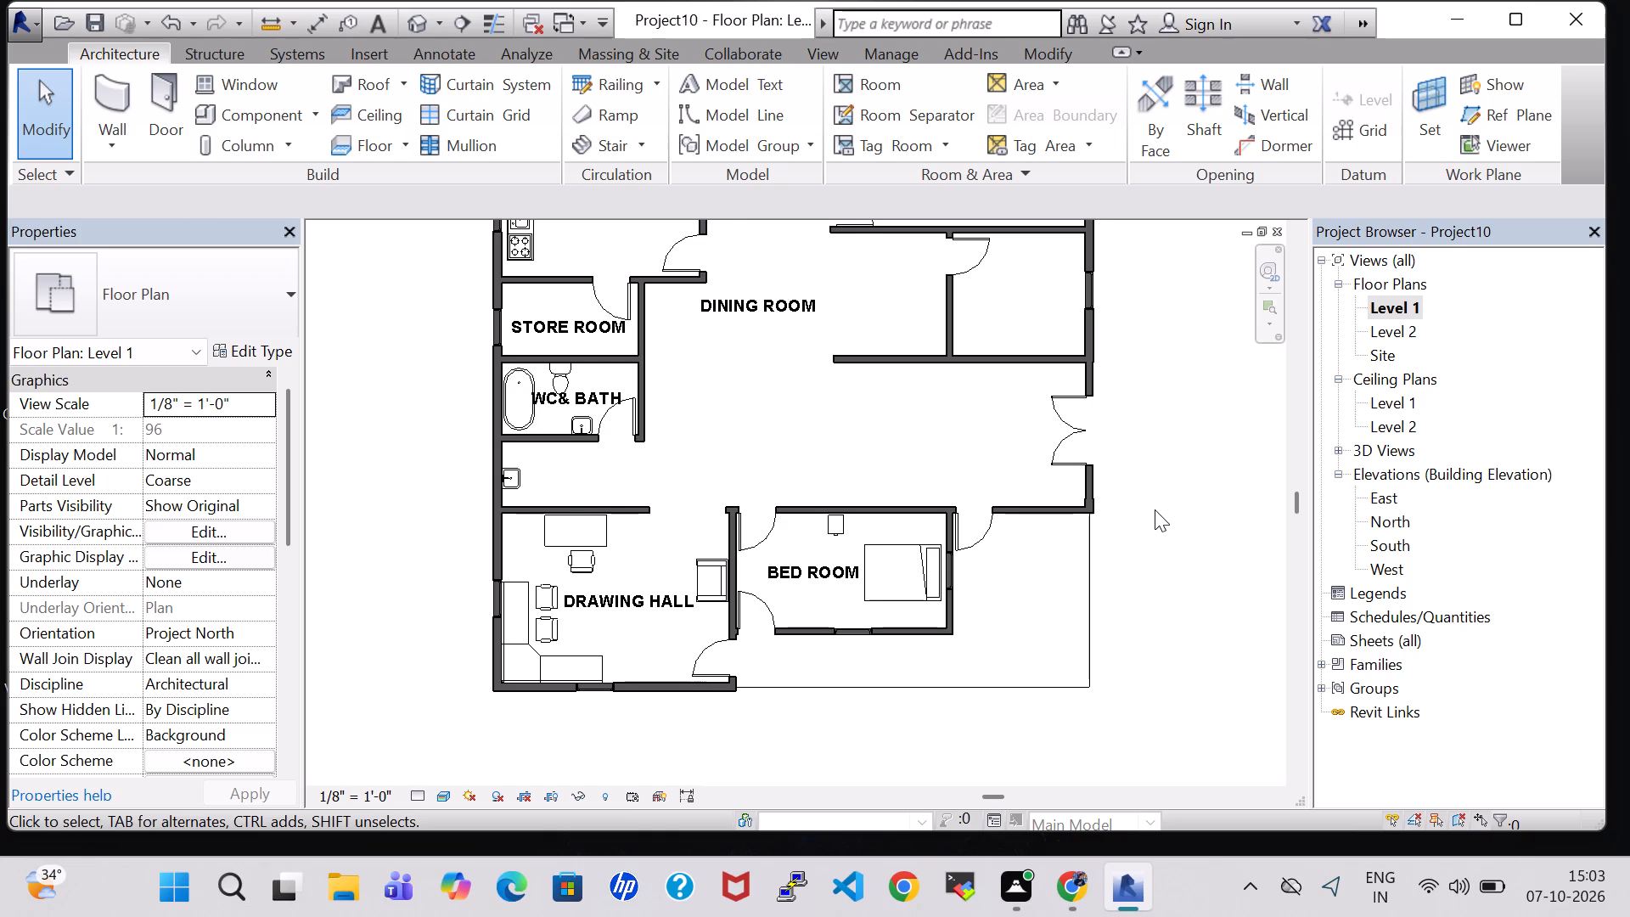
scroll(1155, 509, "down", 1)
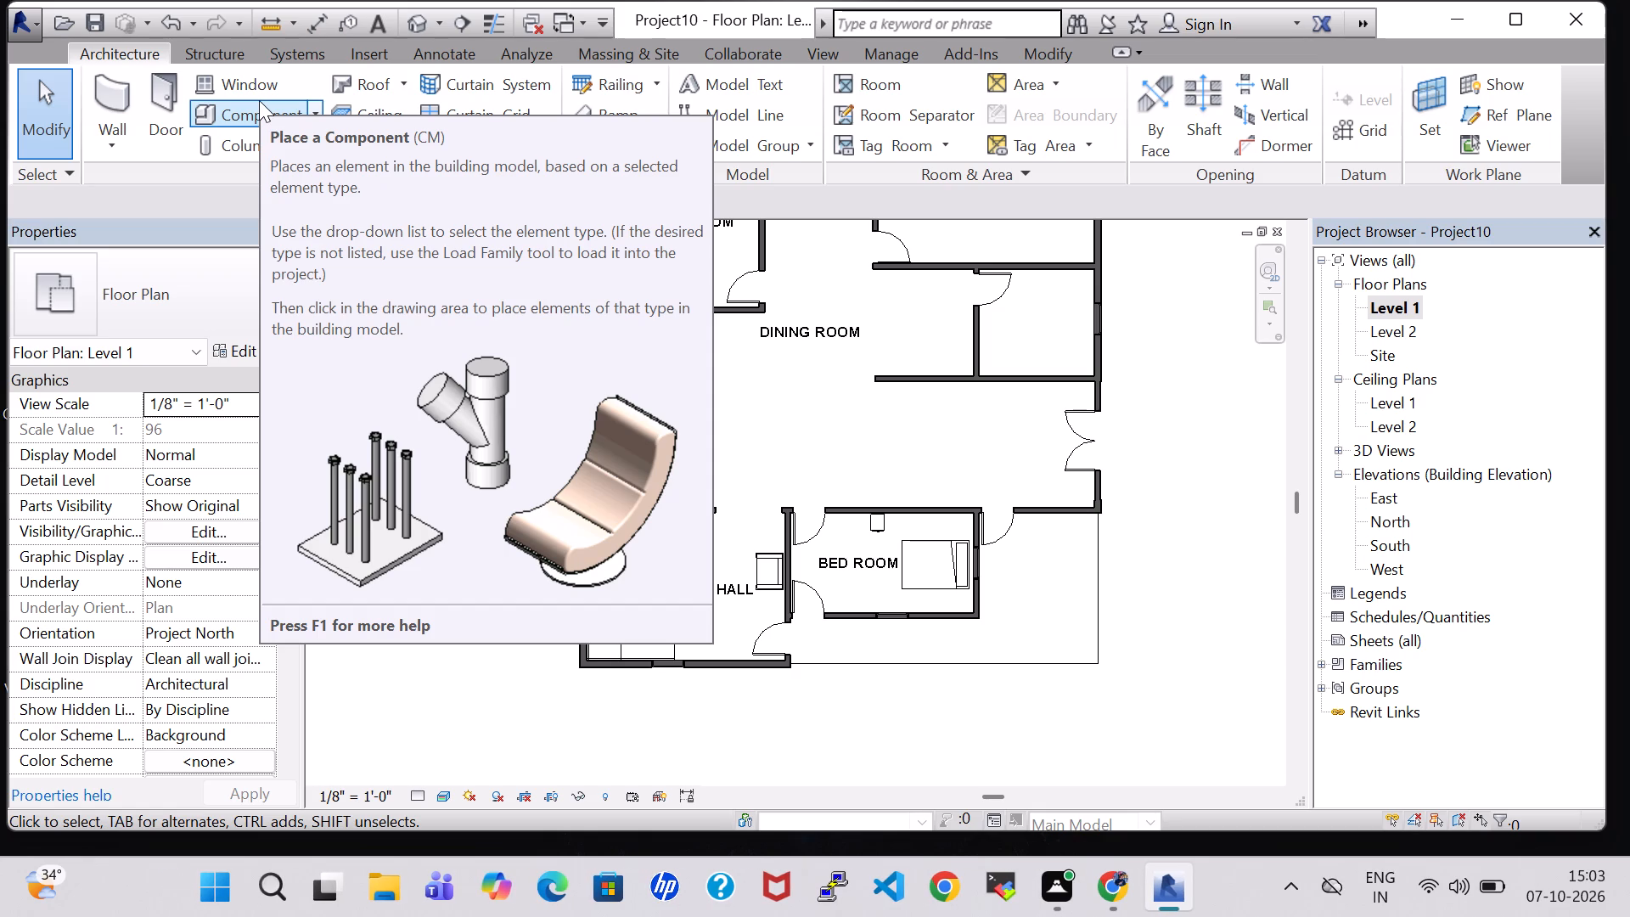
Place a Table-Dining Round w Chairs component, type 60" Diameter, just below the DINING ROOM tag.
left_click(259, 100)
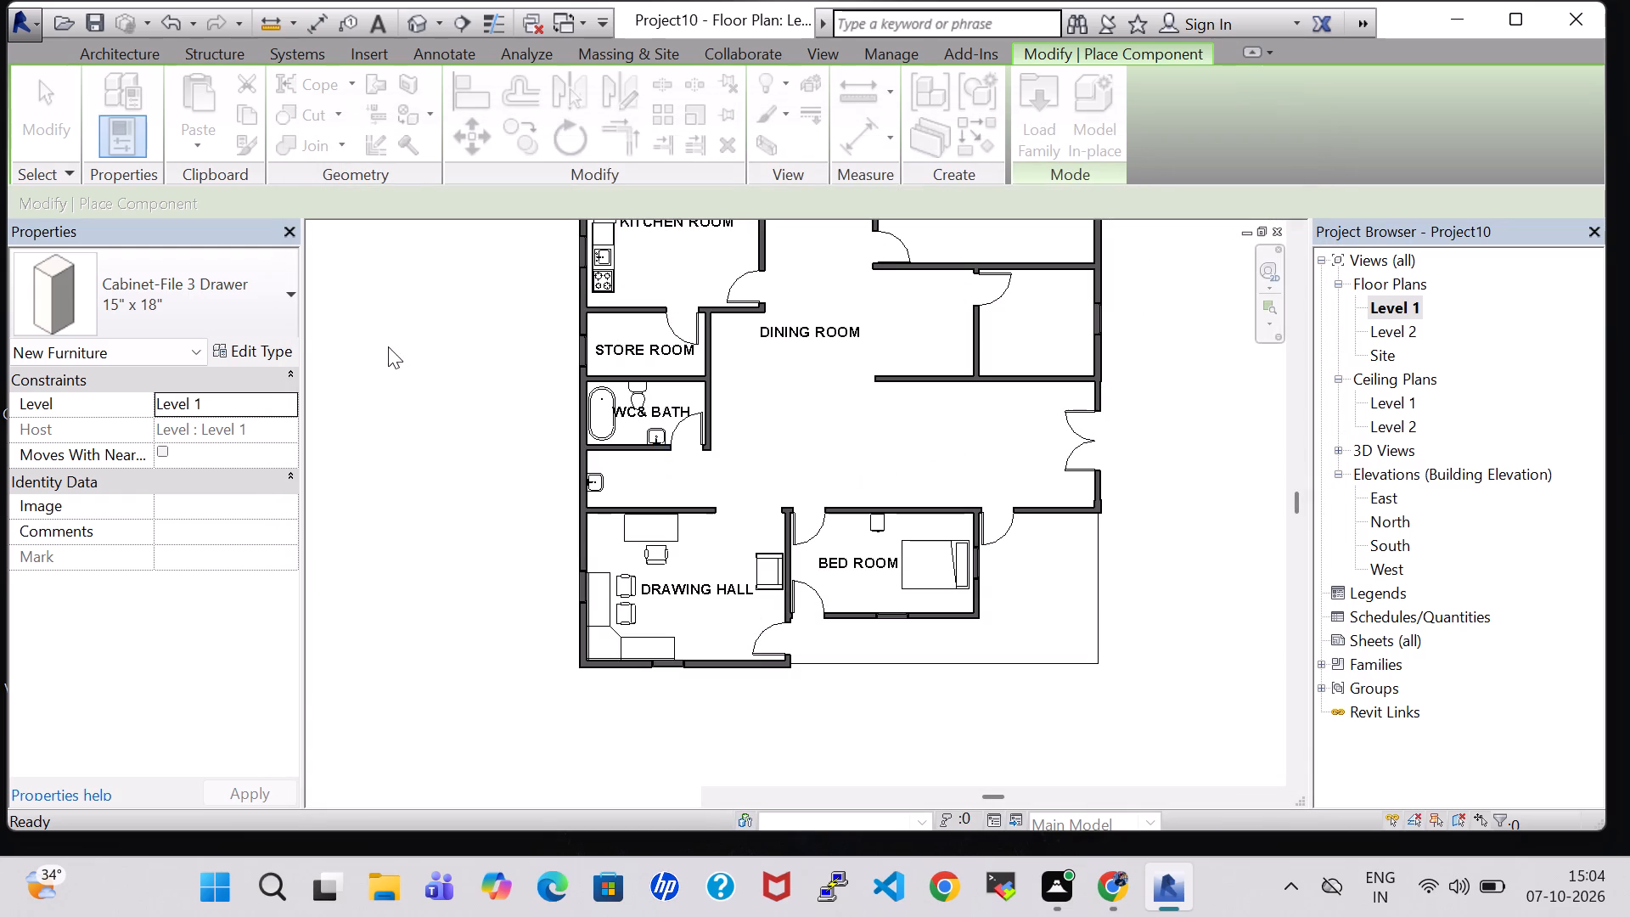
left_click(186, 302)
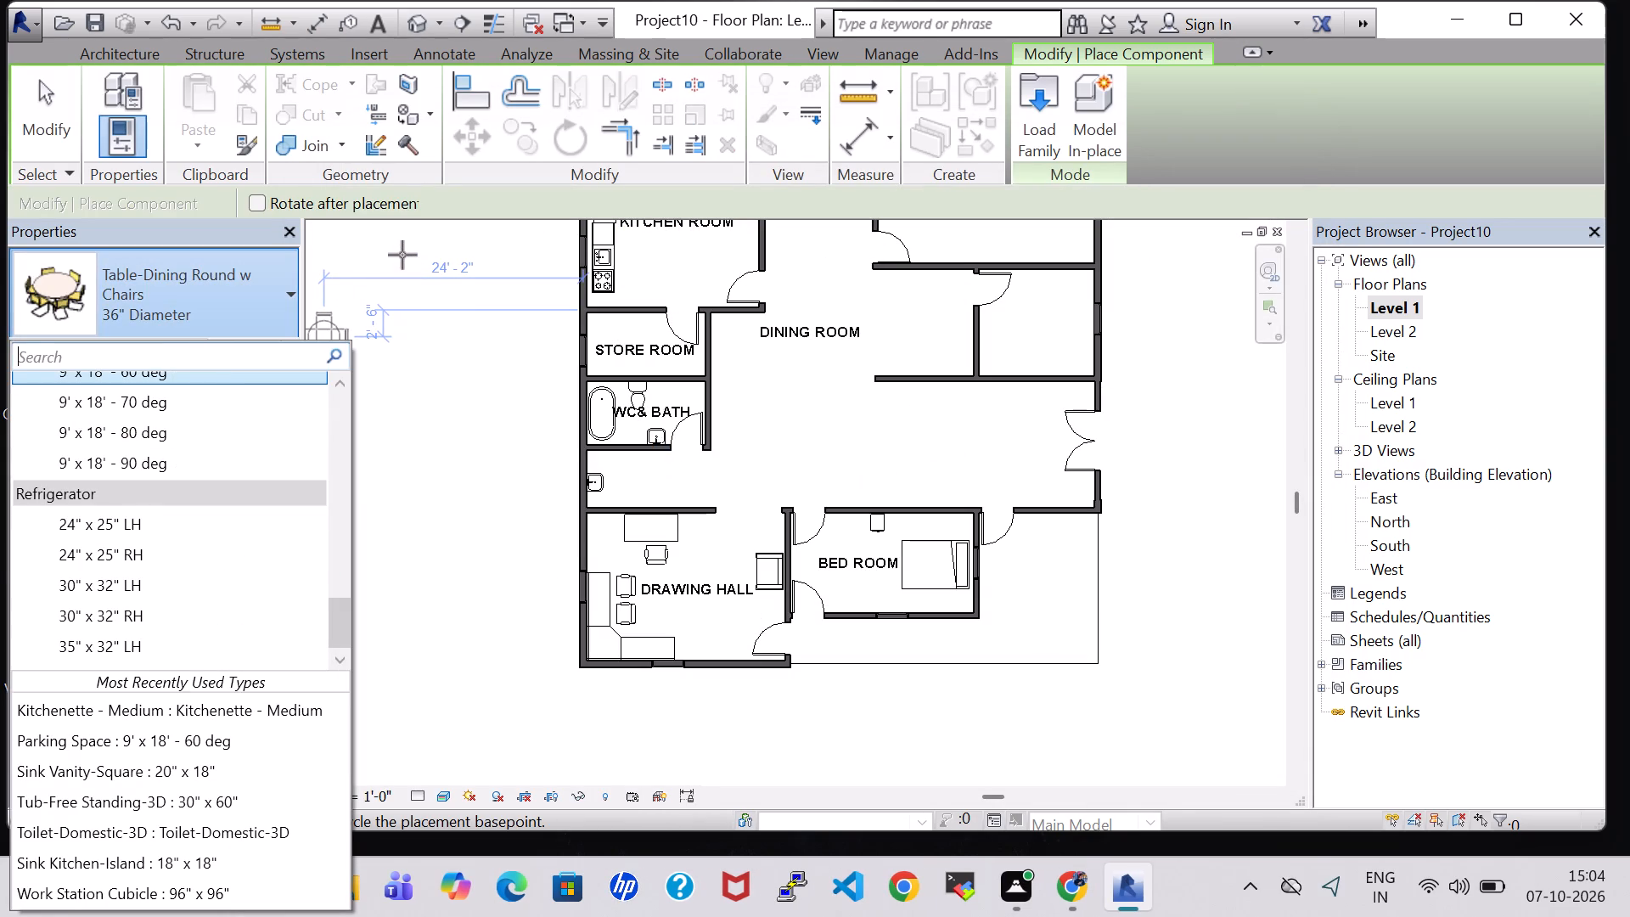
key("Escape")
left_click(237, 350)
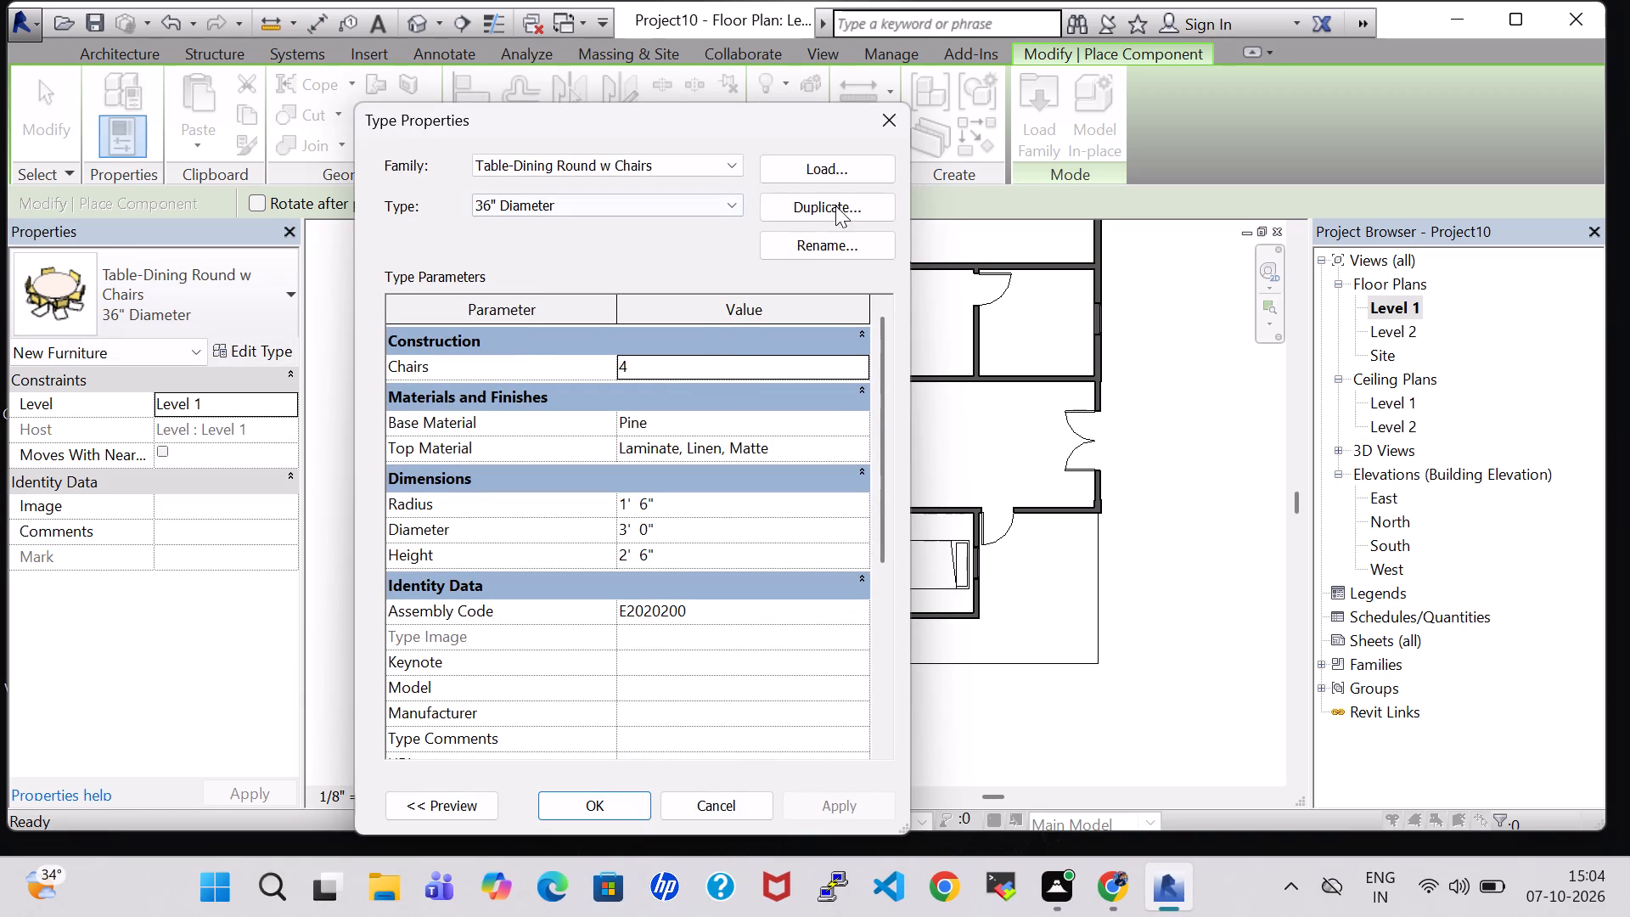
left_click(694, 202)
left_click(690, 234)
left_click(603, 802)
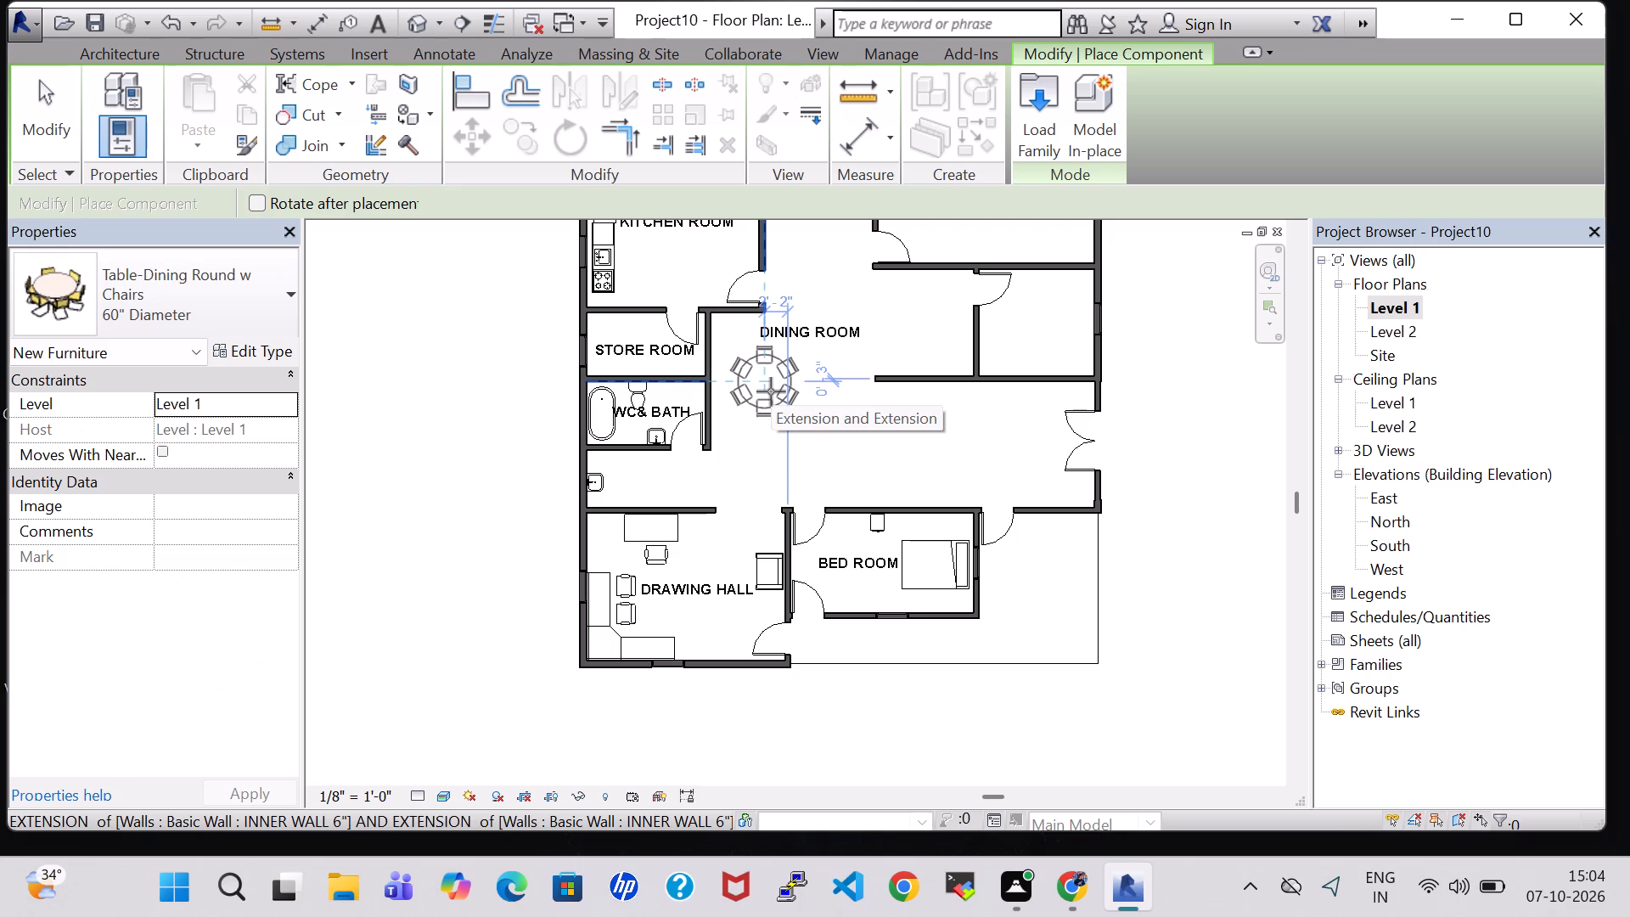
left_click(771, 391)
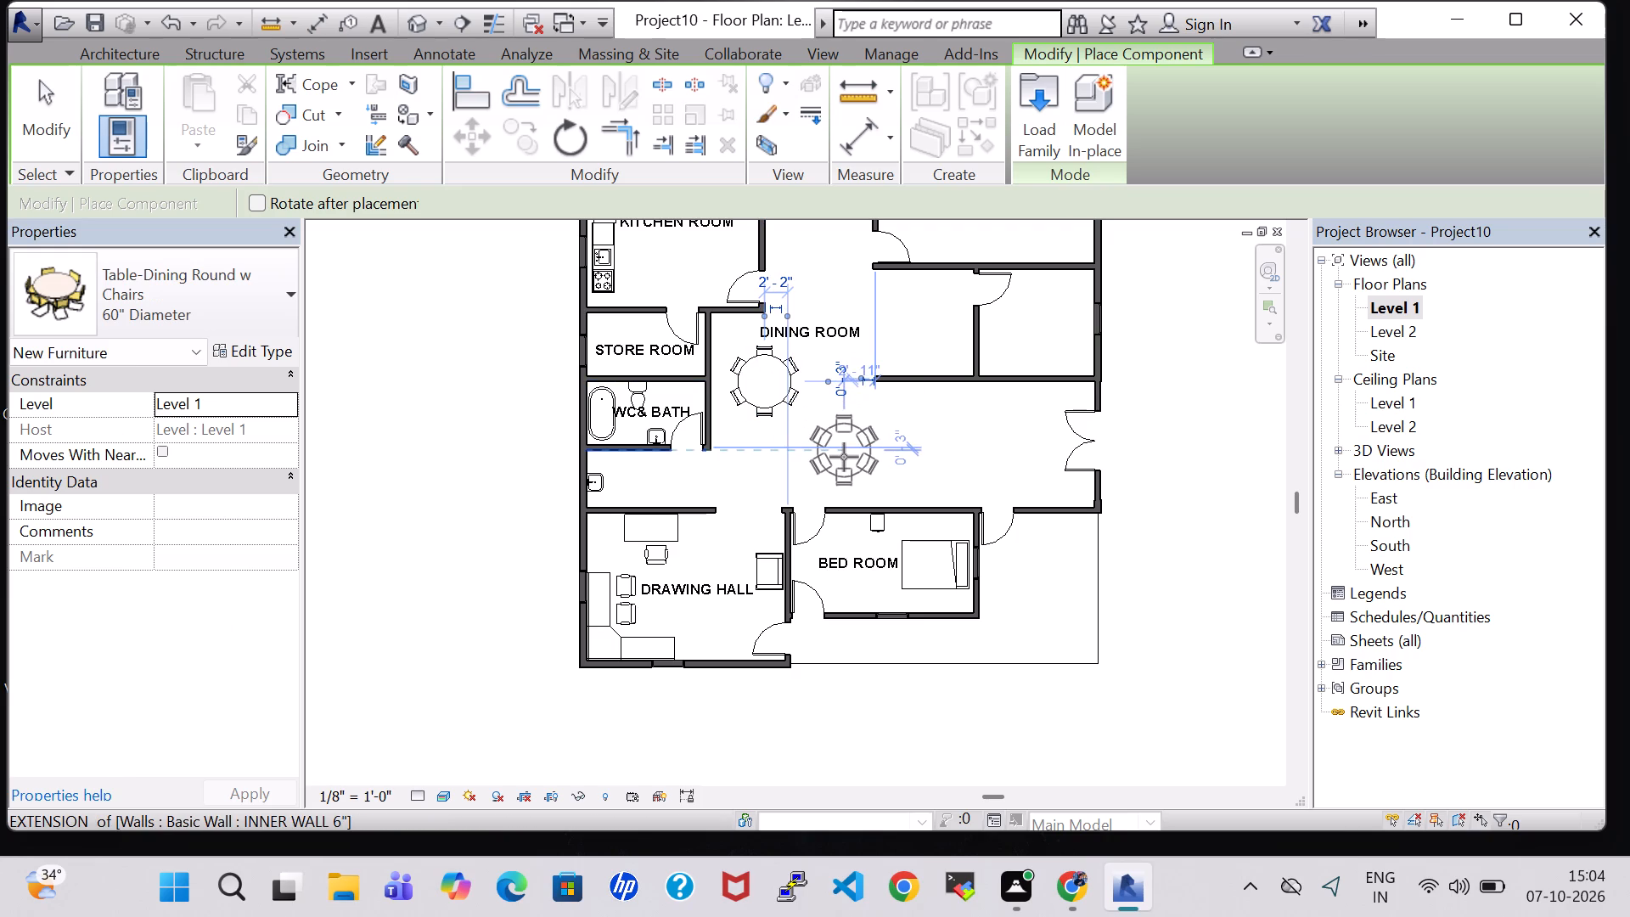
key("Escape")
key("Escape")
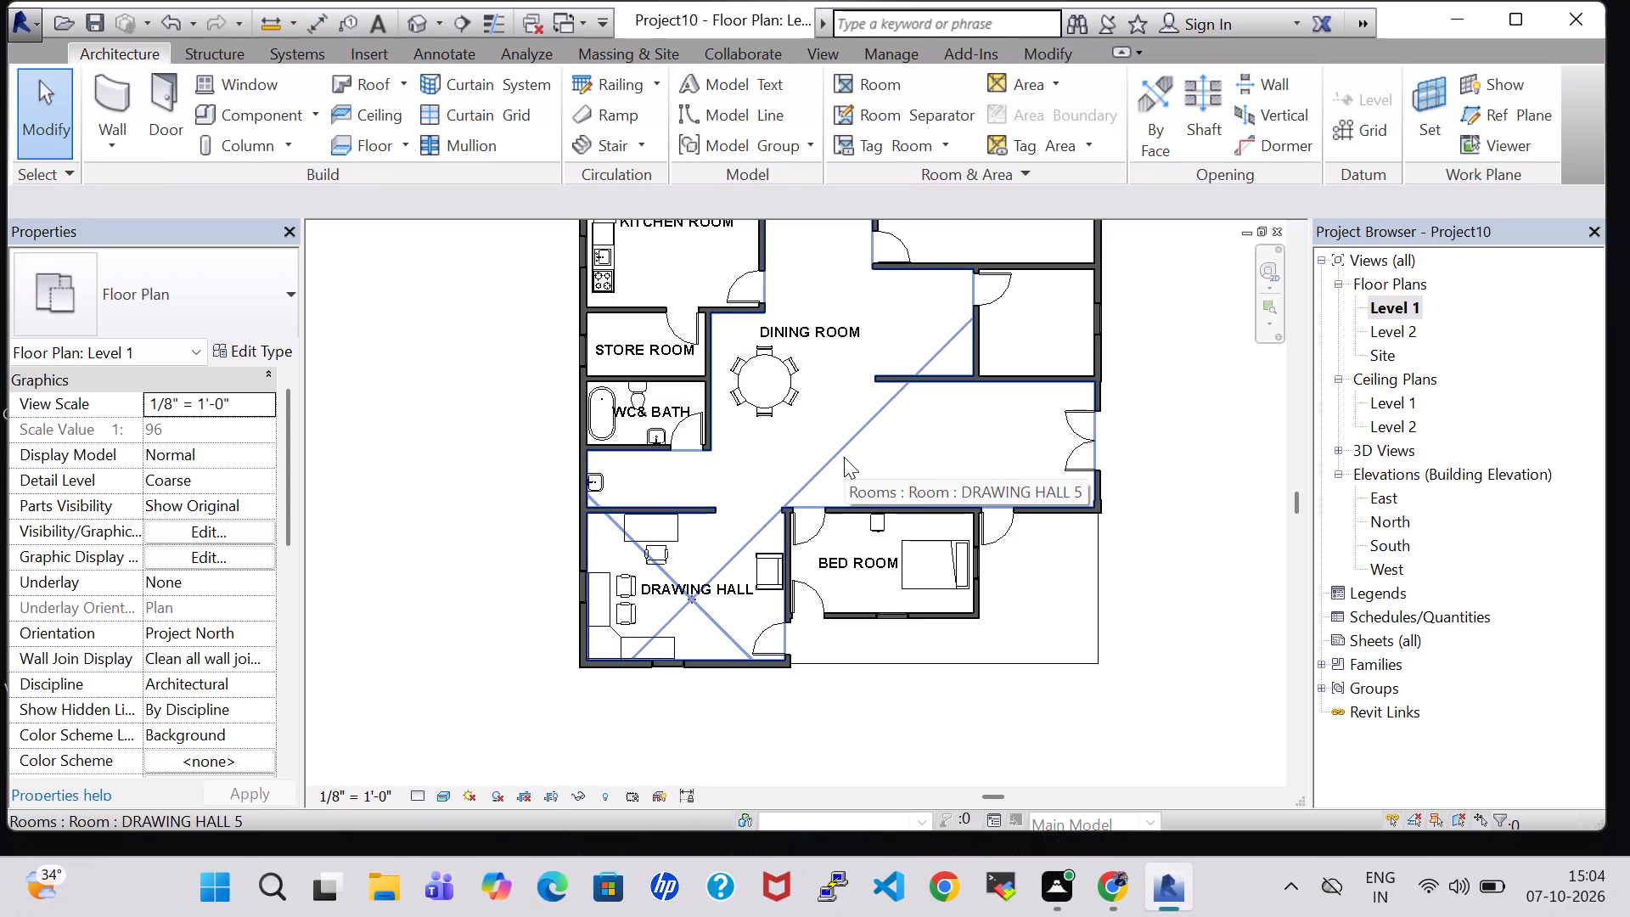
key("Escape")
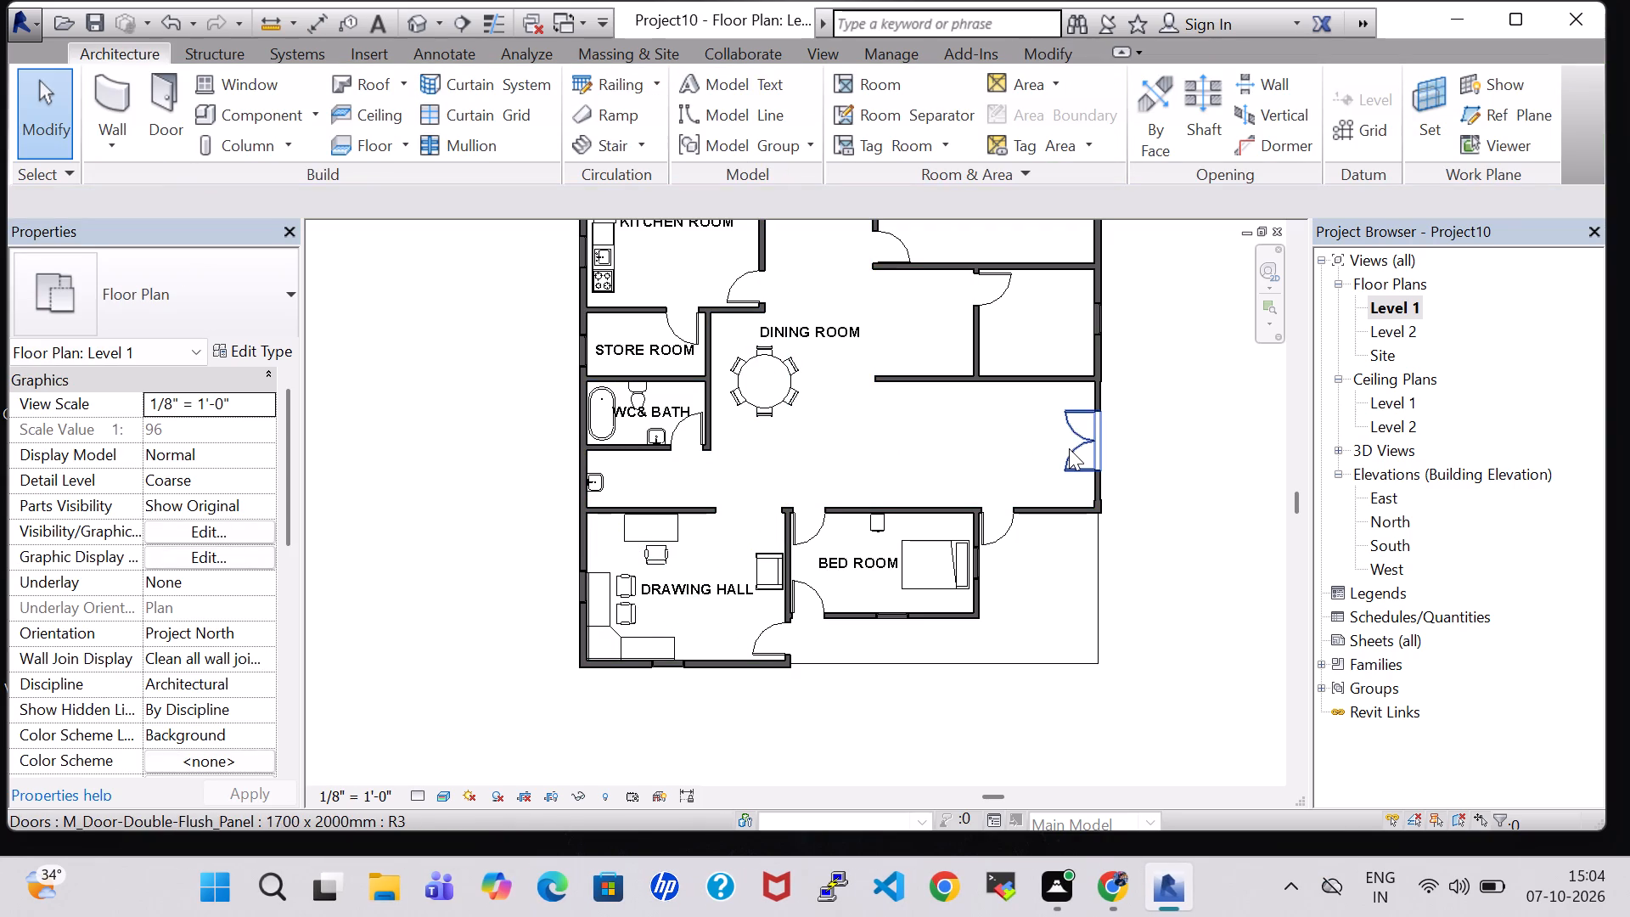
Nudge the double door south along the east wall to about 3' 6 1/2" from the wall's south end.
left_click(1069, 448)
key("Down")
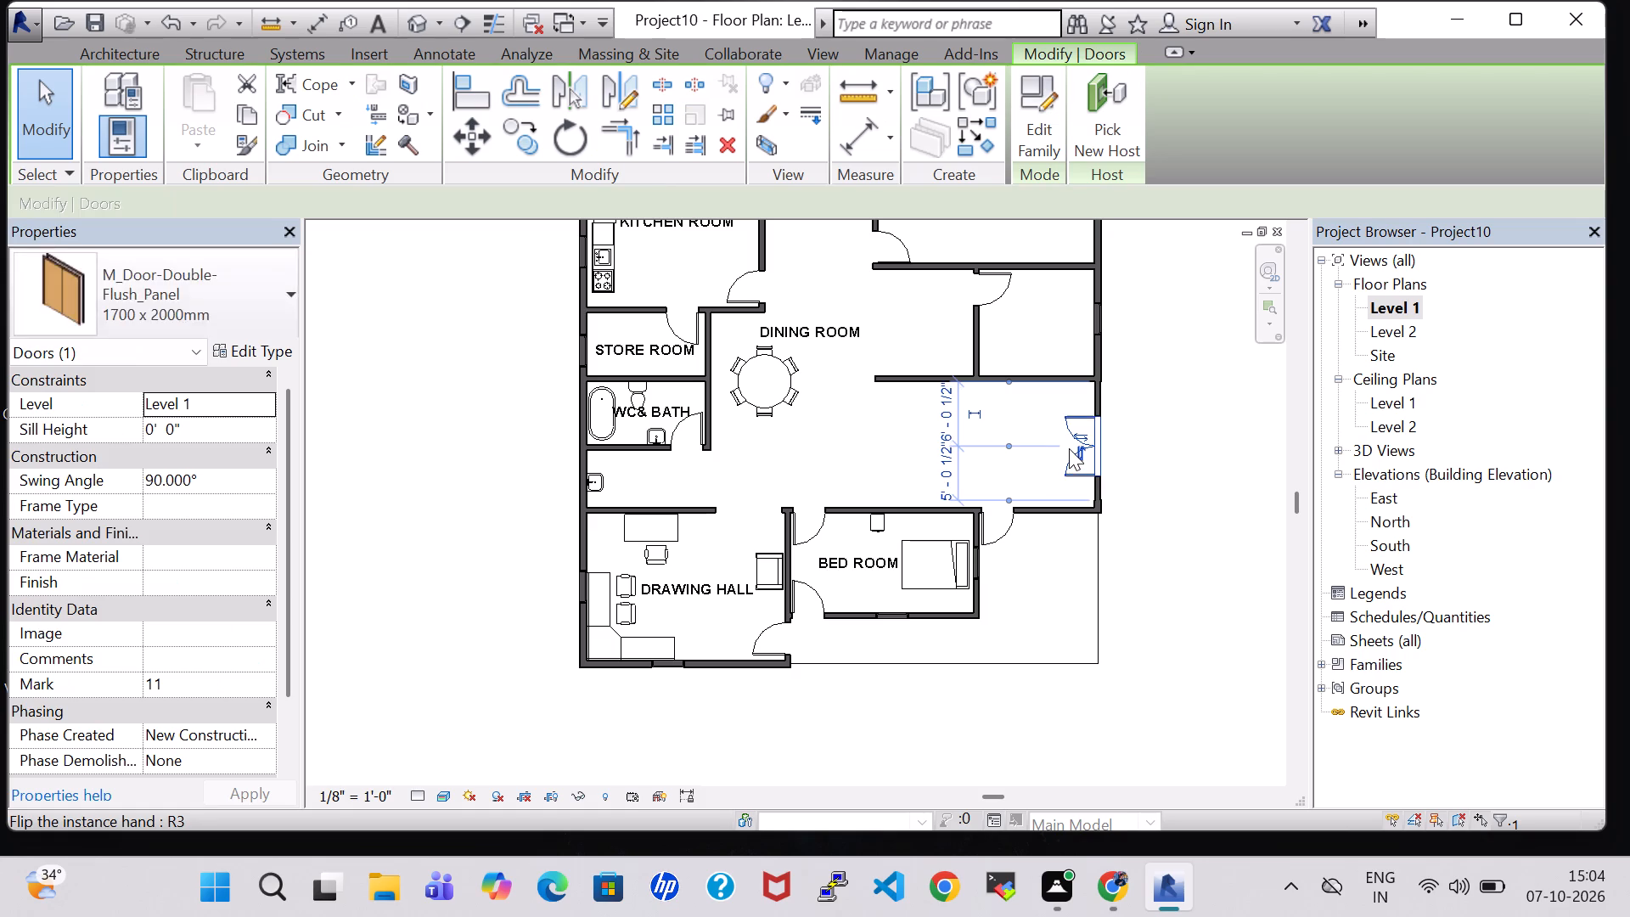
key("Down")
key("Down")
key("Down")
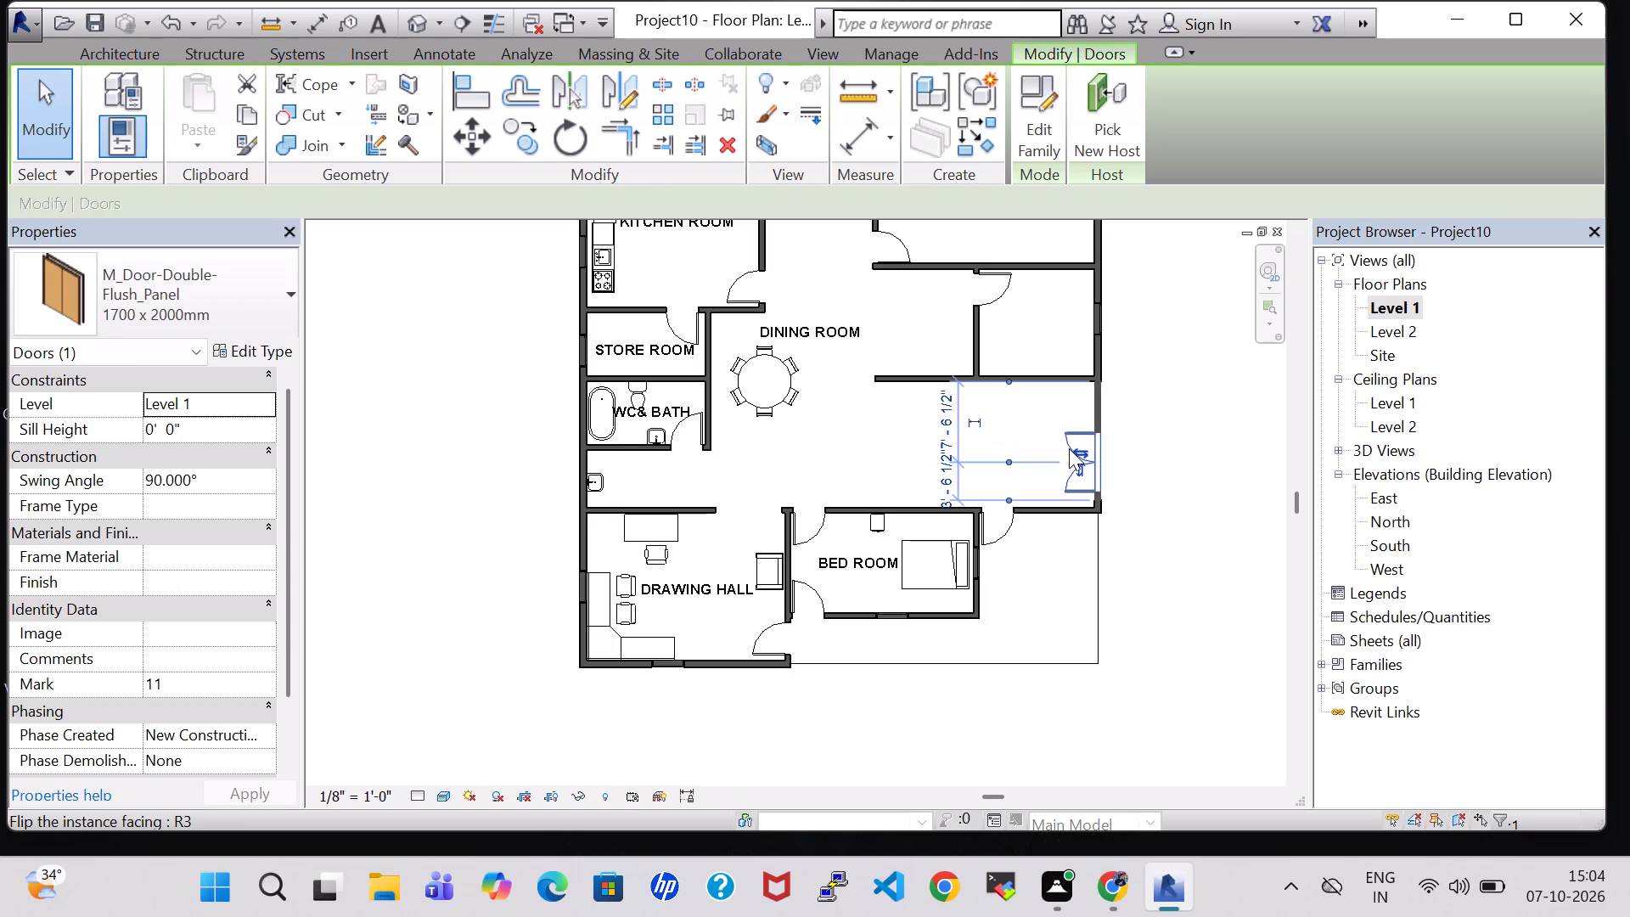
left_click(1142, 416)
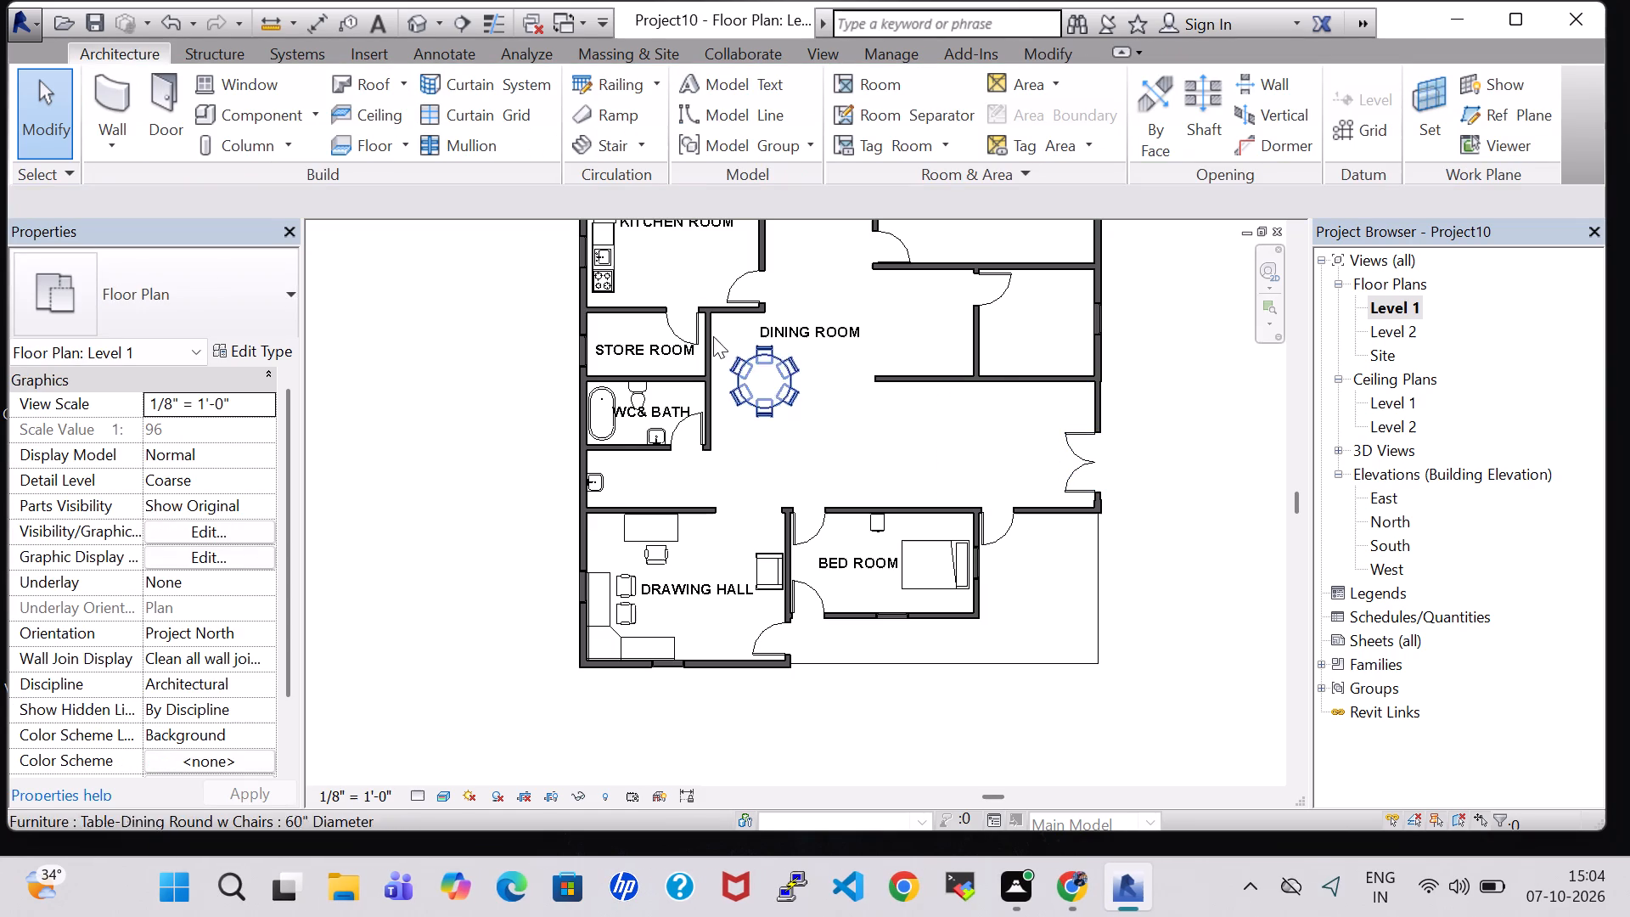
Load the TV - Flat Screen family from the US Imperial Furniture library.
left_click(248, 108)
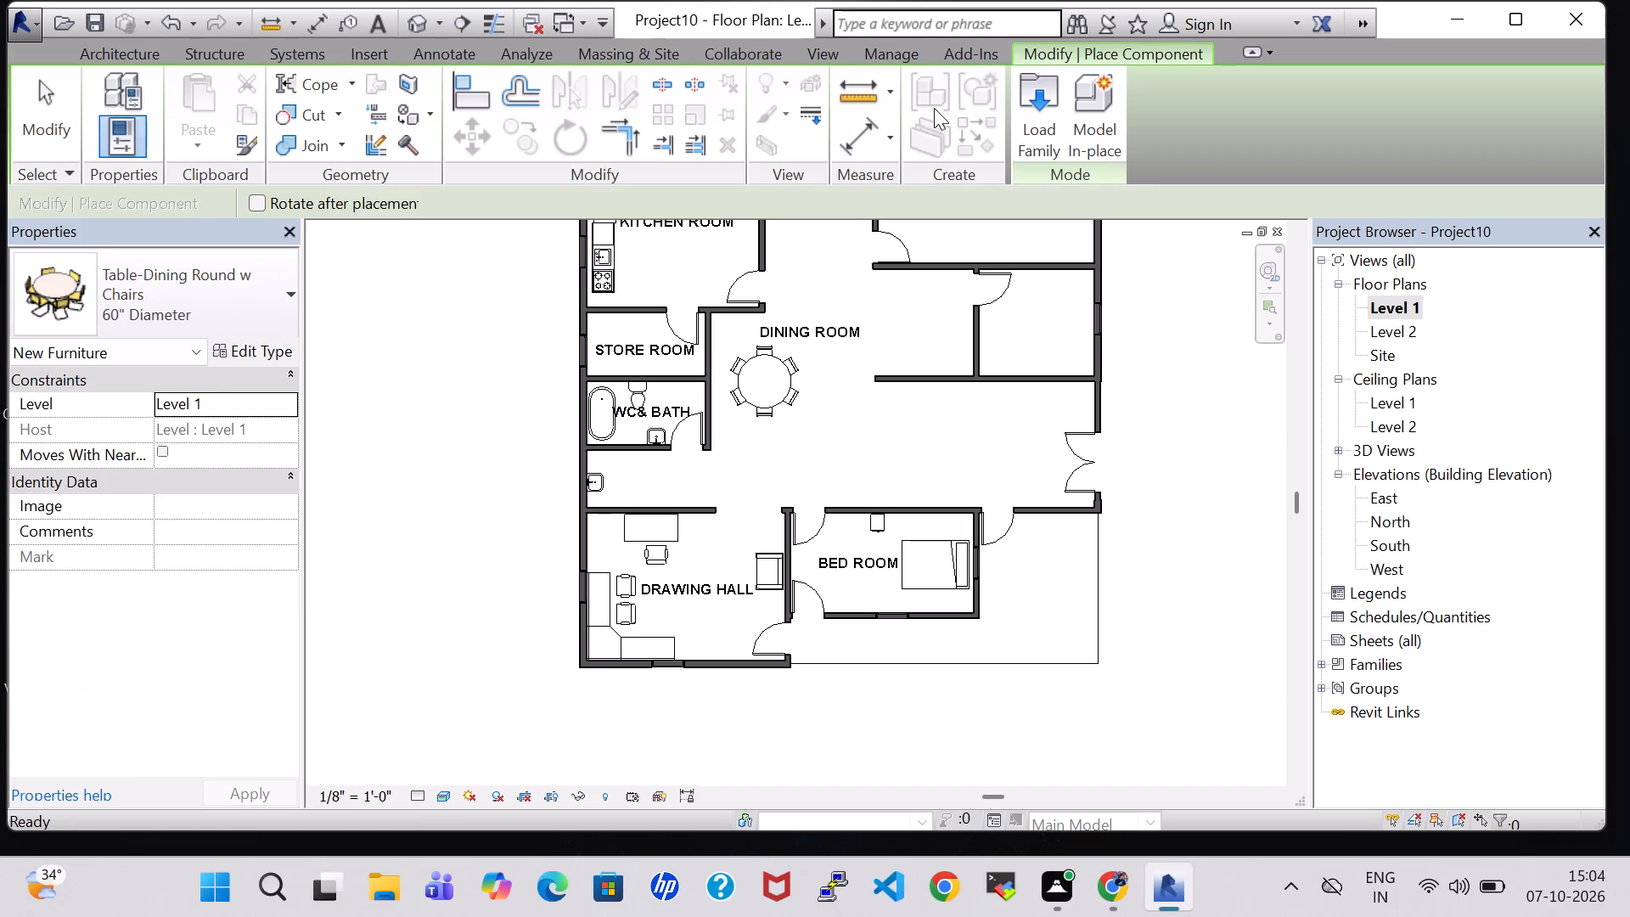
left_click(1047, 126)
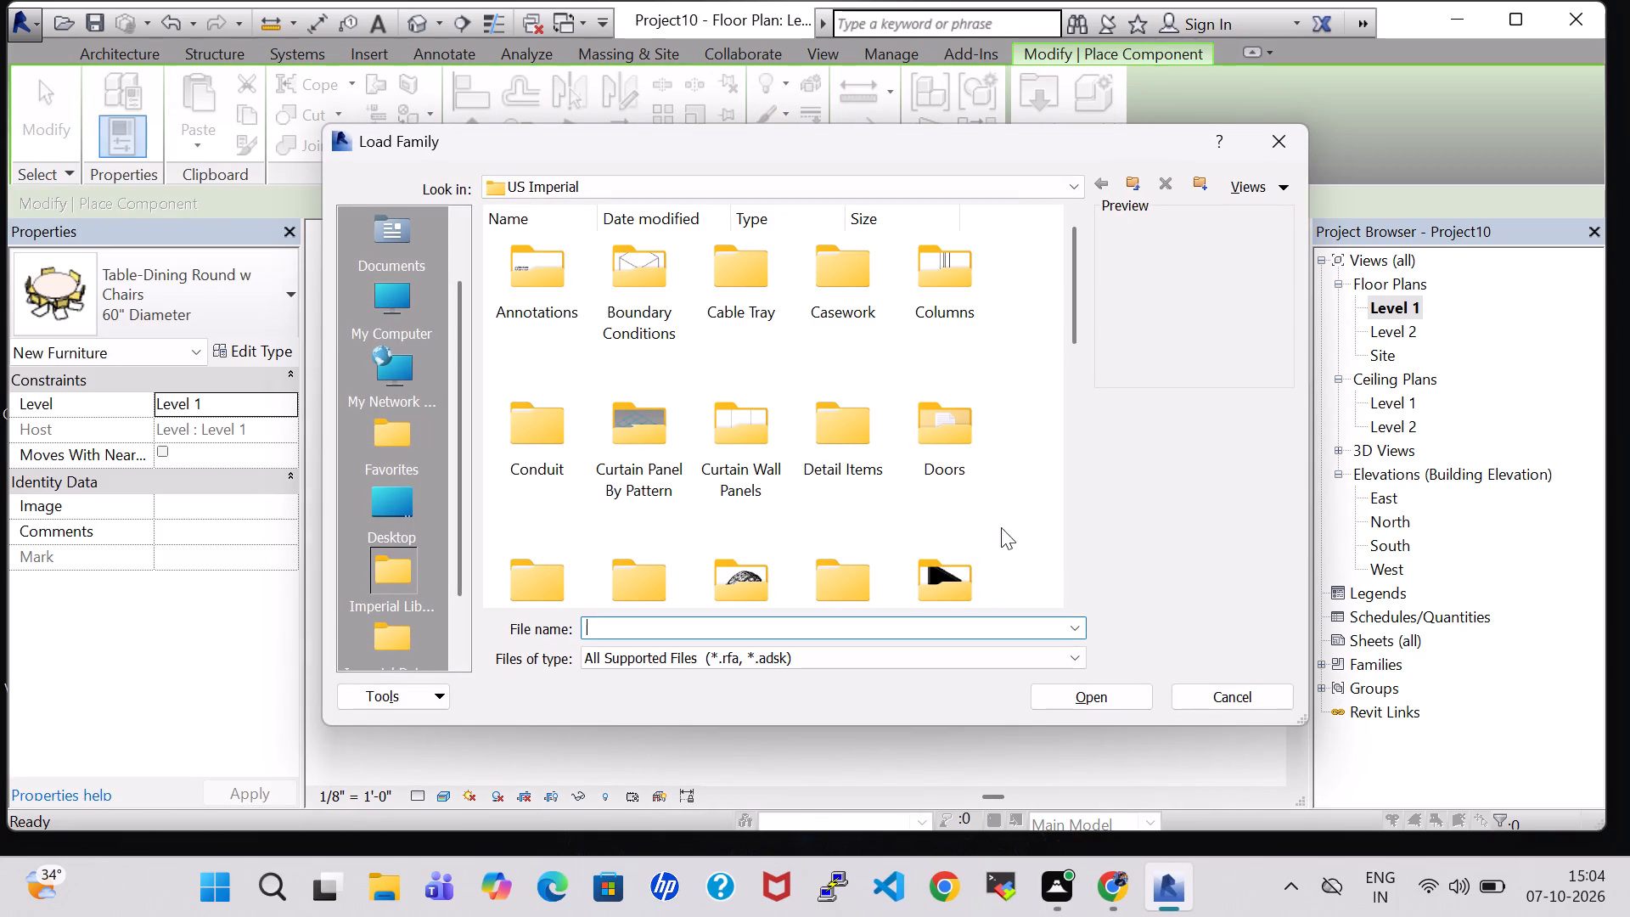
double_click(967, 571)
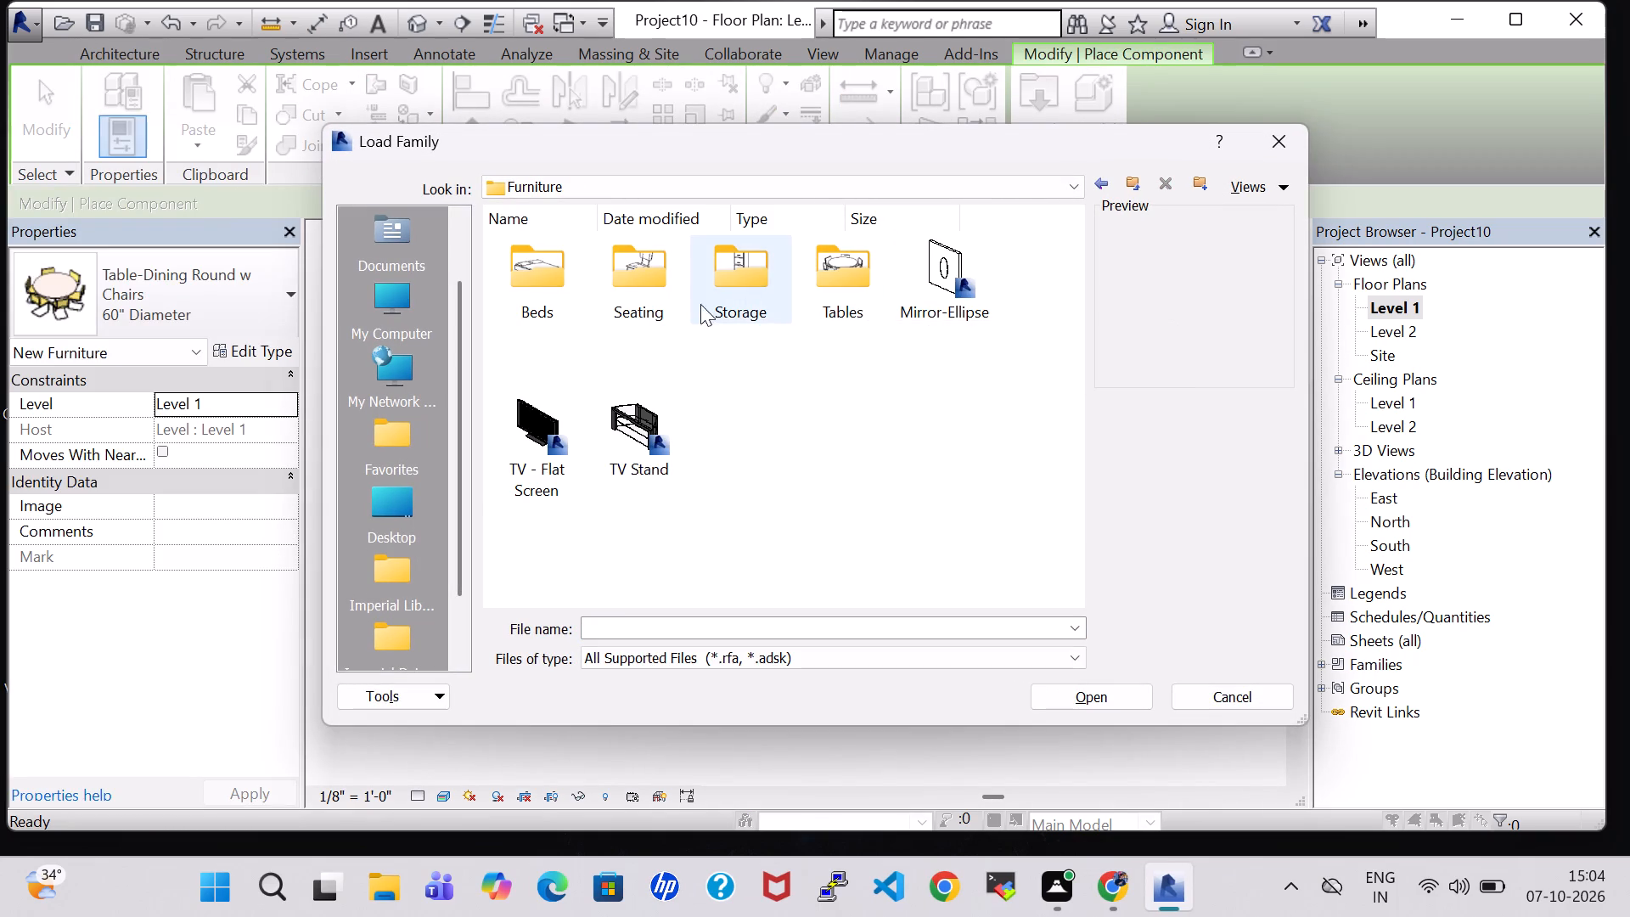
left_click(543, 409)
left_click(1112, 704)
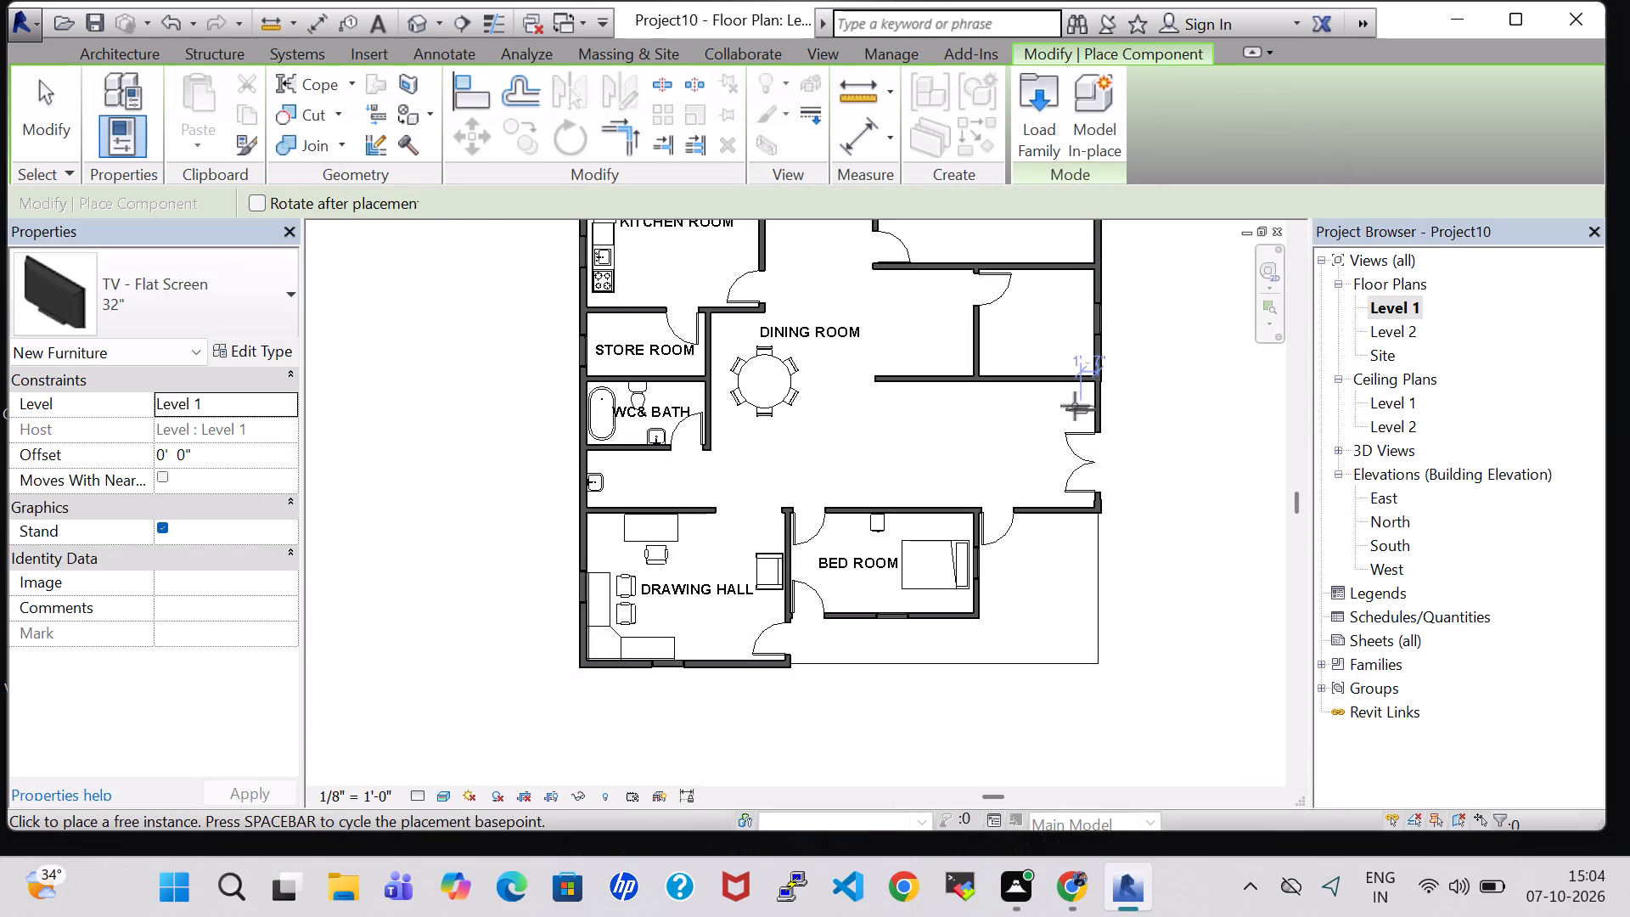
Place the 32" flat-screen TV, rotated against the east wall north of the double door, about 2' 8" from the partition wall.
key("space")
scroll(1067, 406, "up", 10)
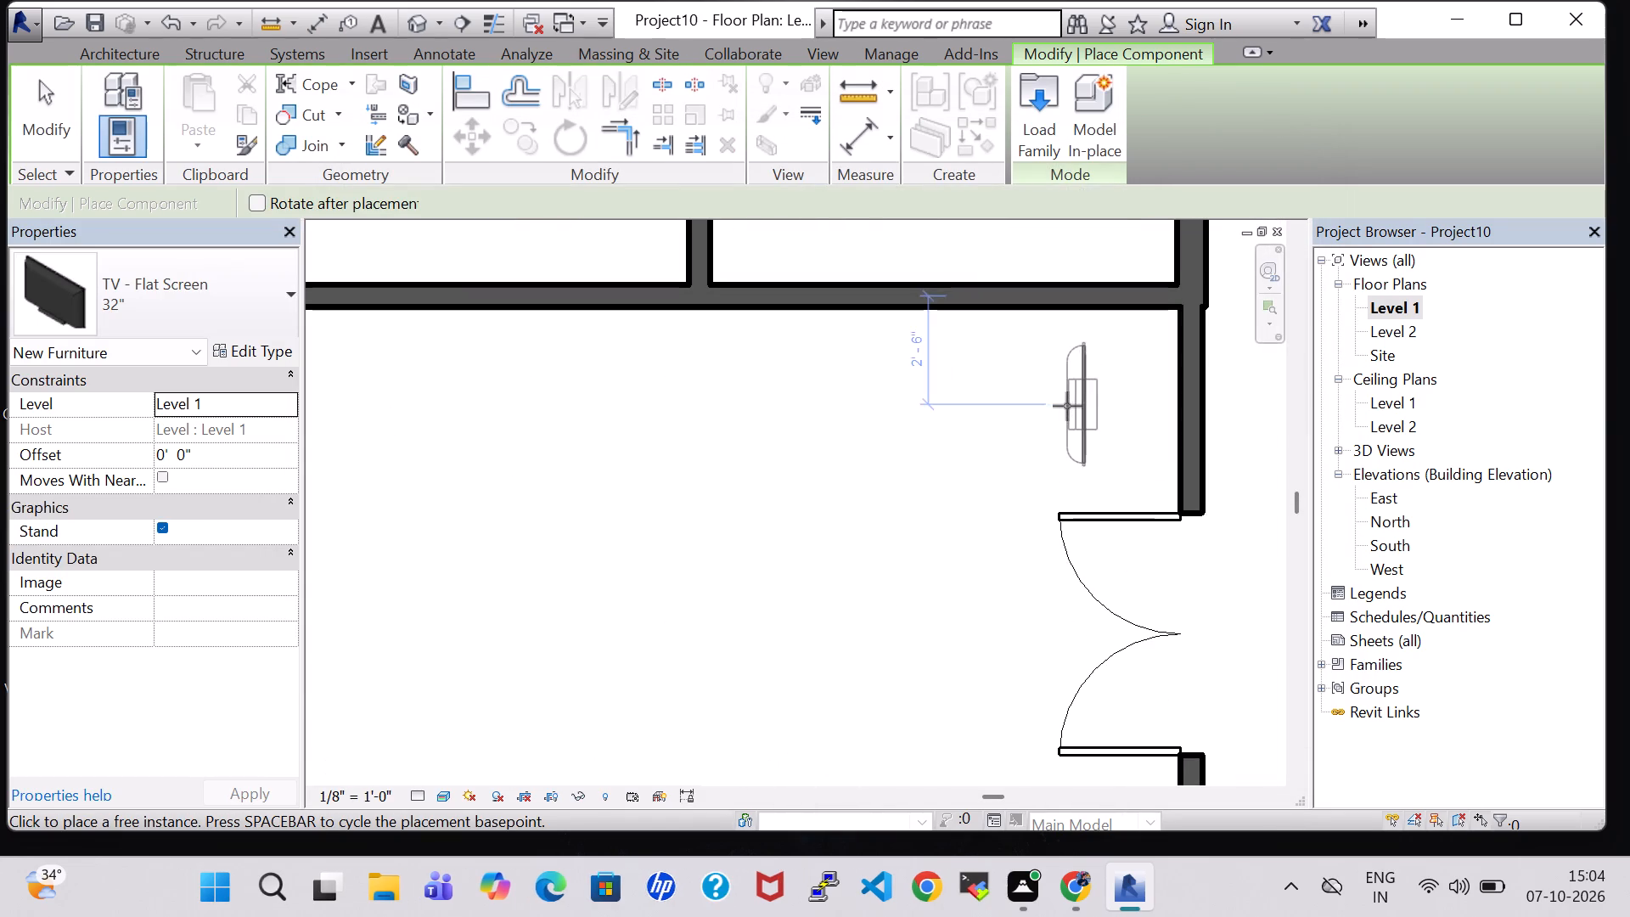
left_click(1163, 413)
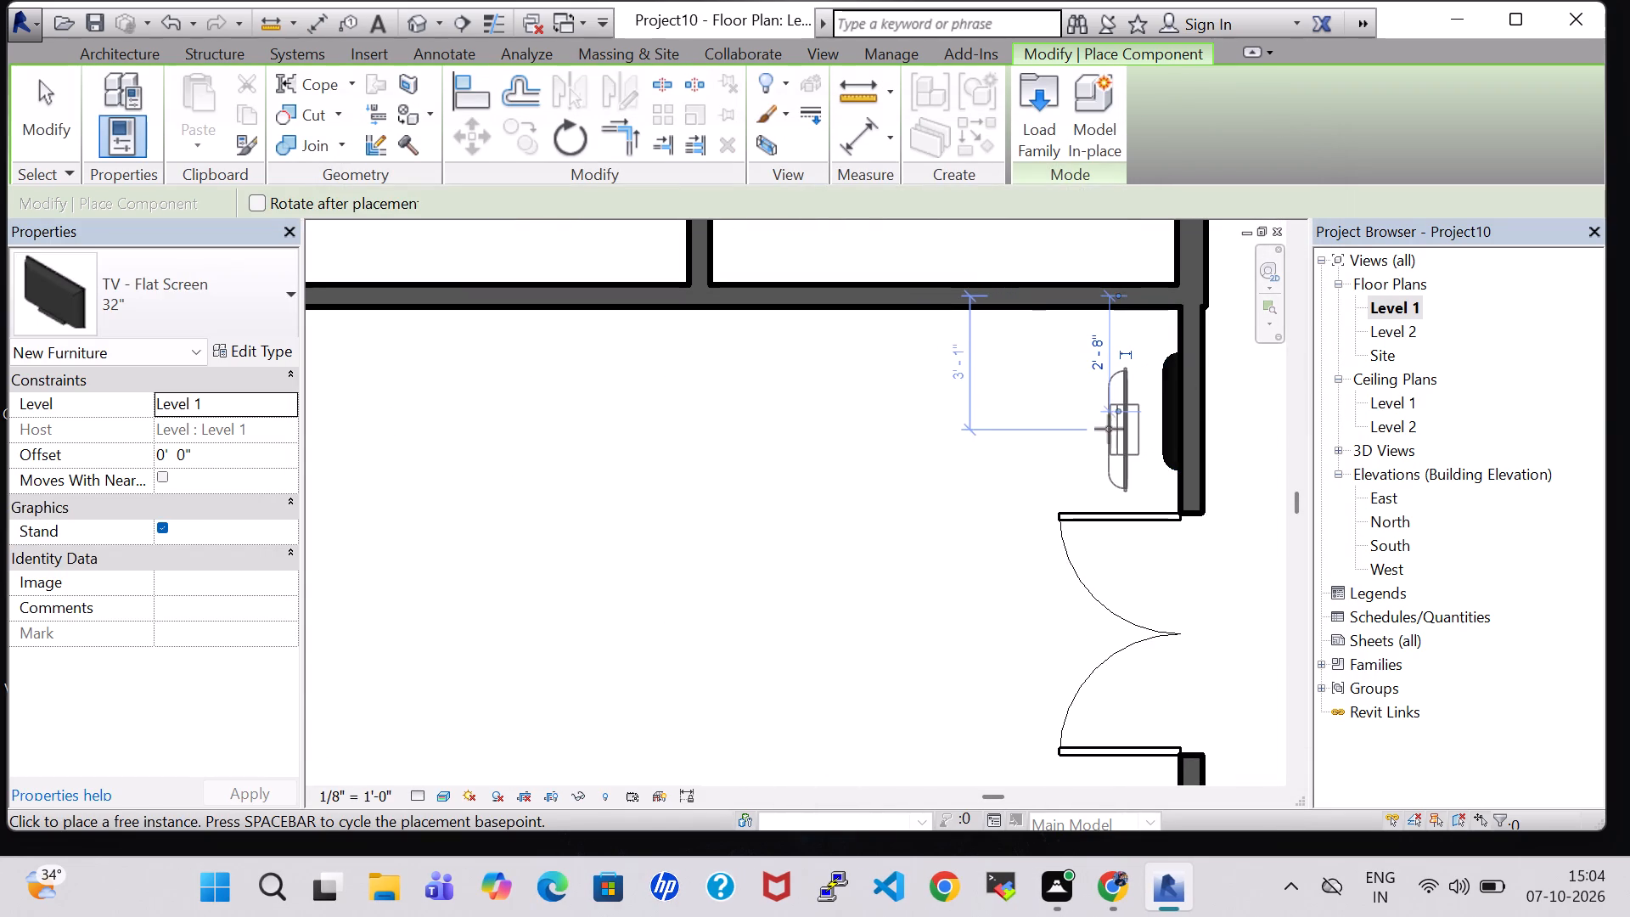
key("Escape")
key("Escape")
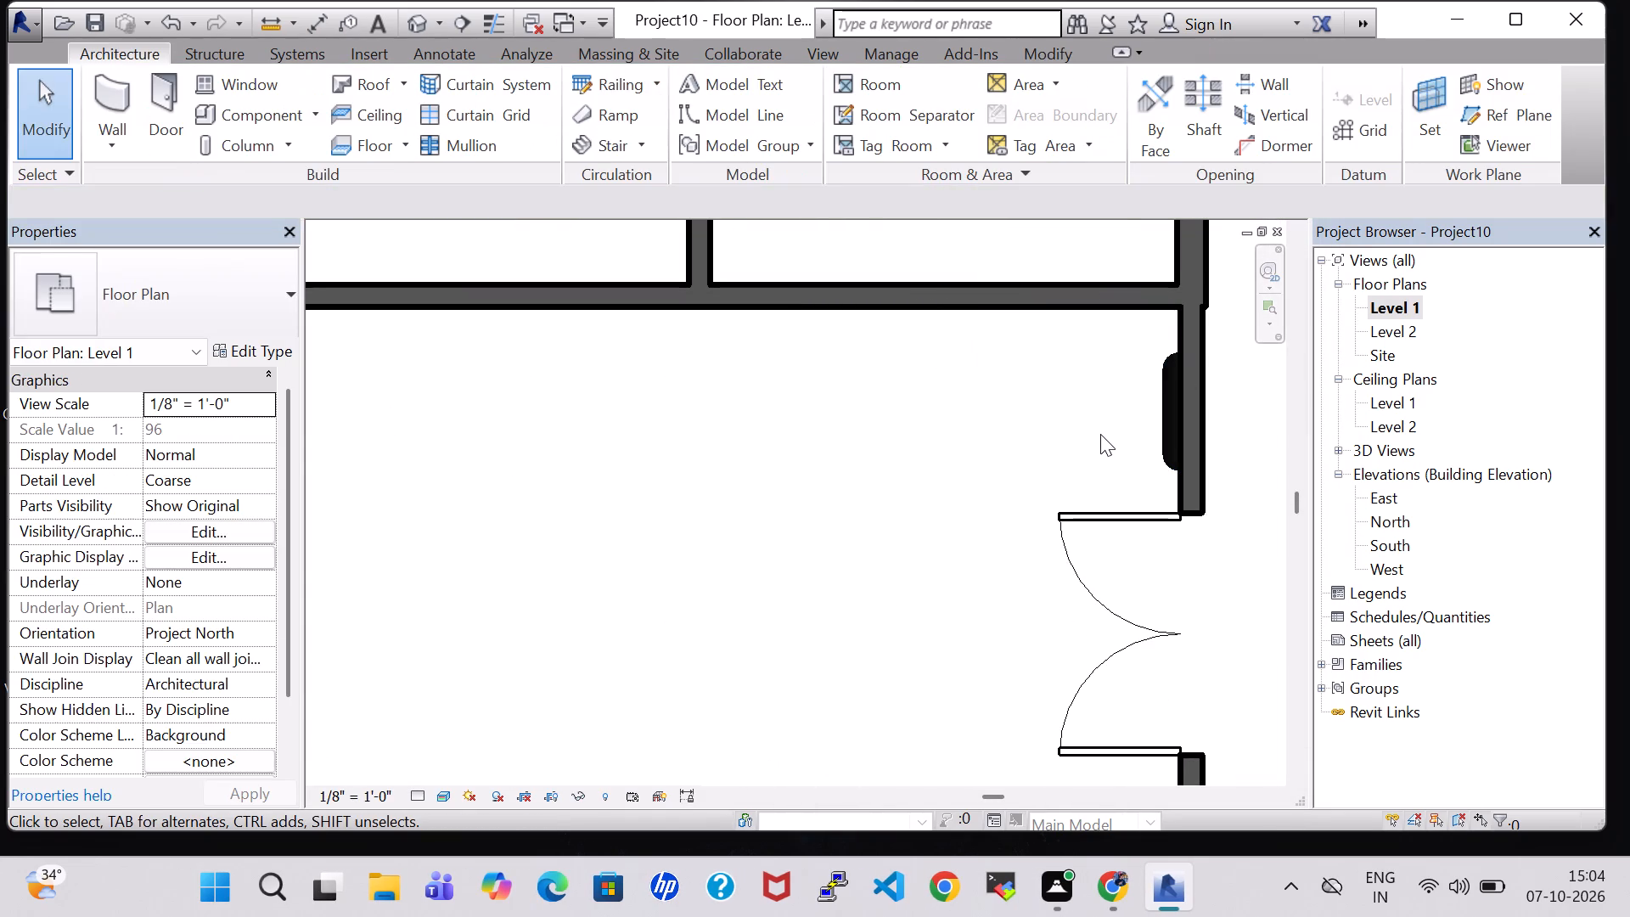
Set the offset of the TV on the east wall to 4' 0".
scroll(1100, 434, "down", 4)
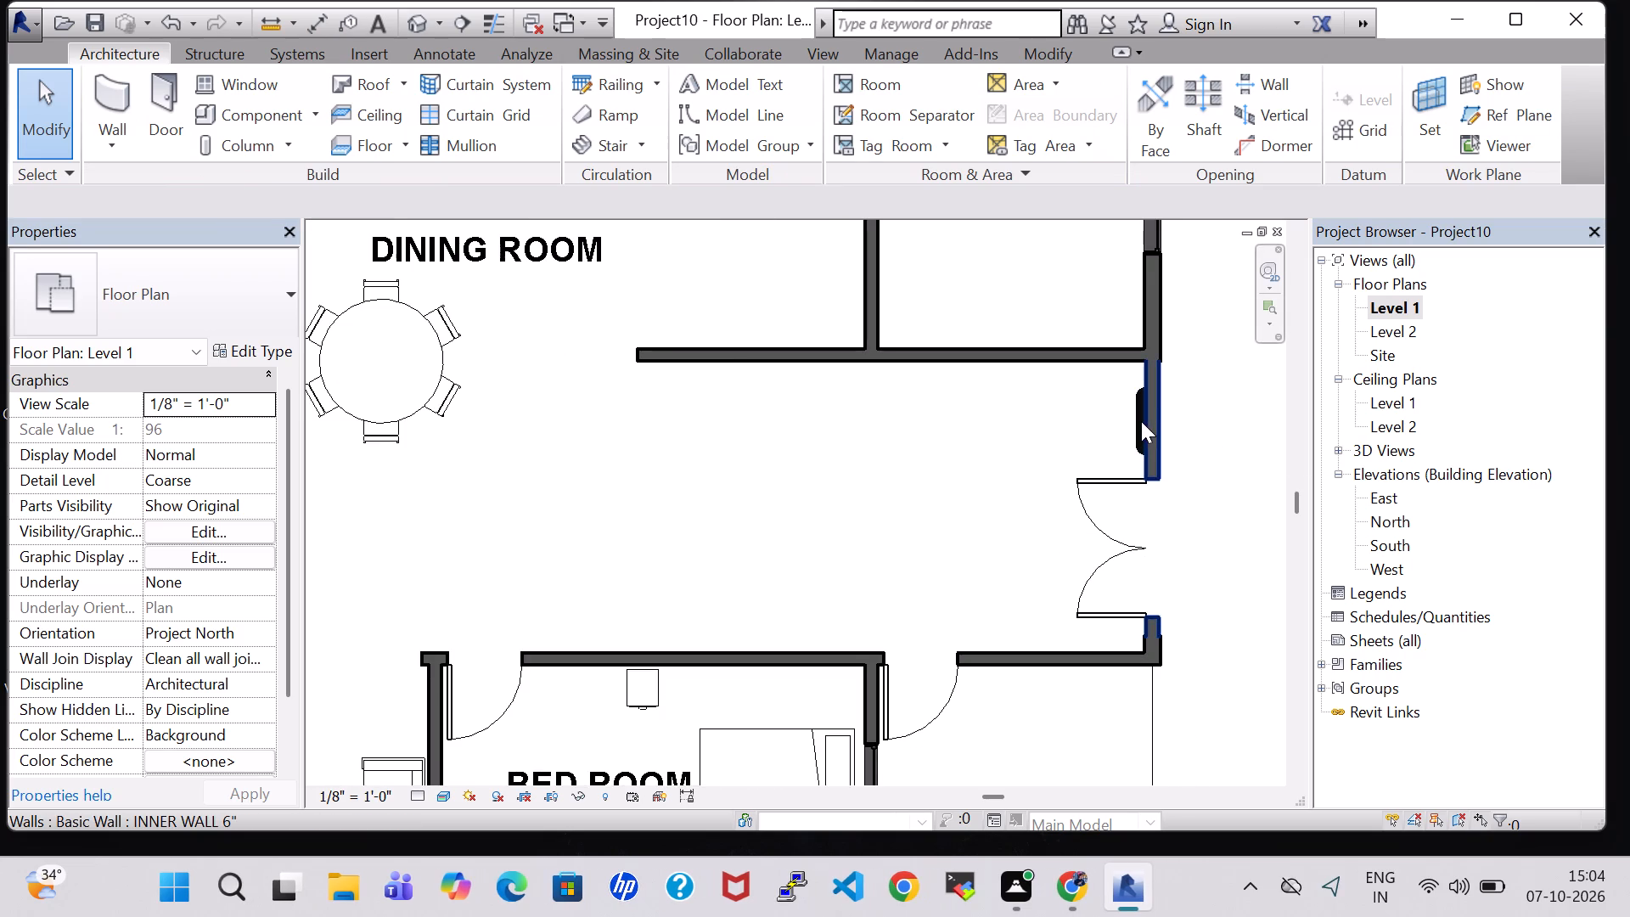
scroll(1133, 424, "up", 5)
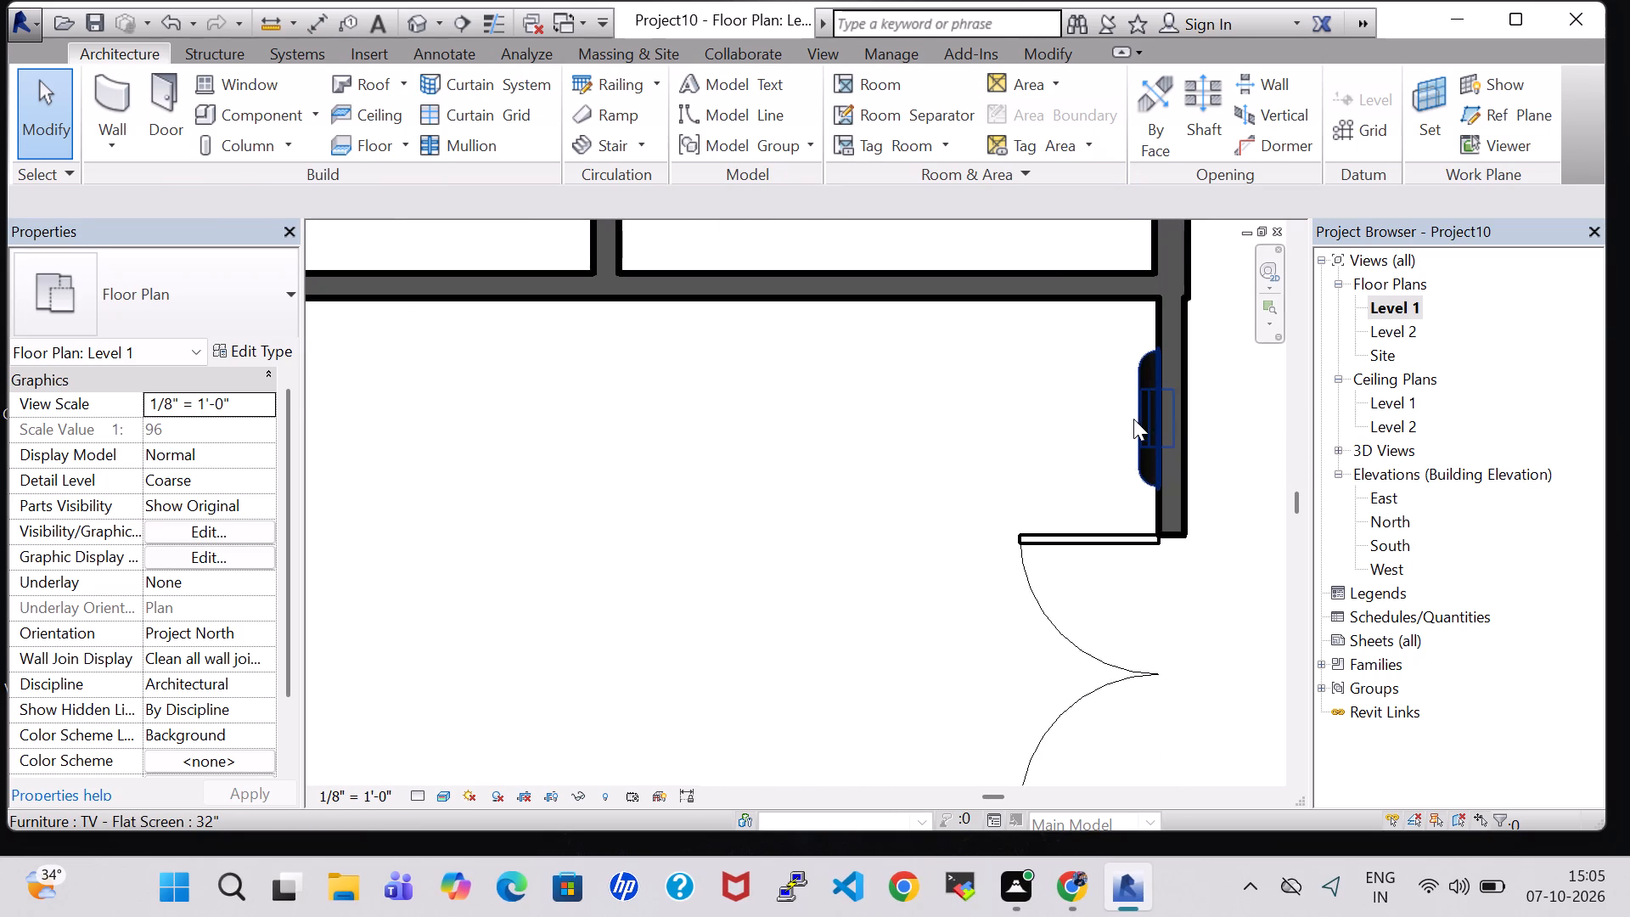
left_click(1143, 362)
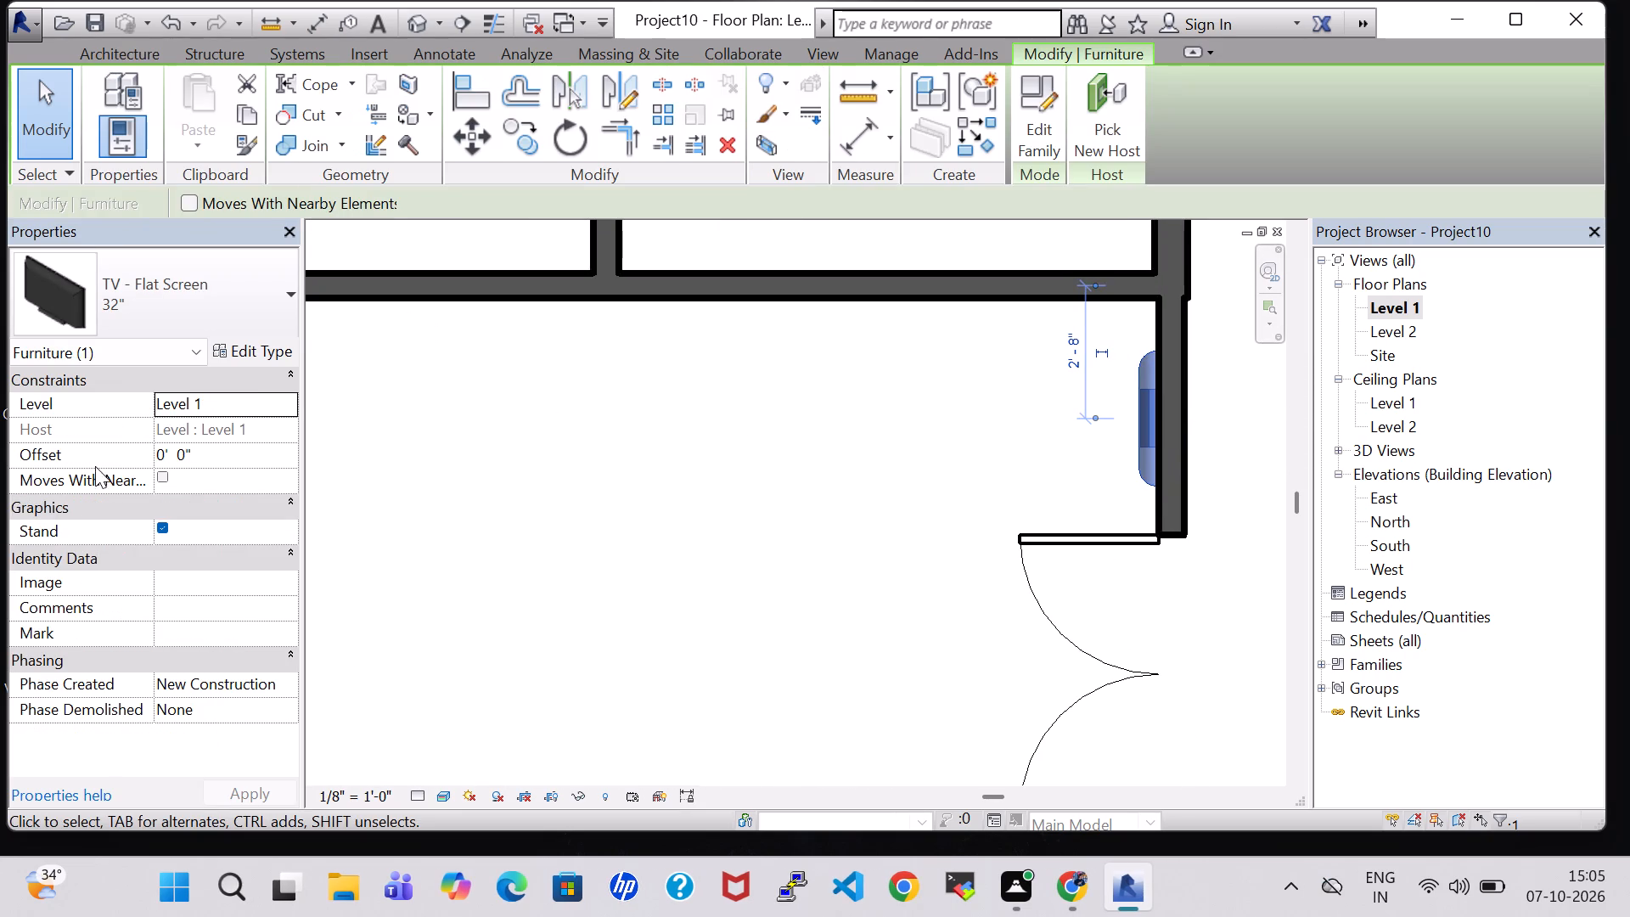
left_click(160, 455)
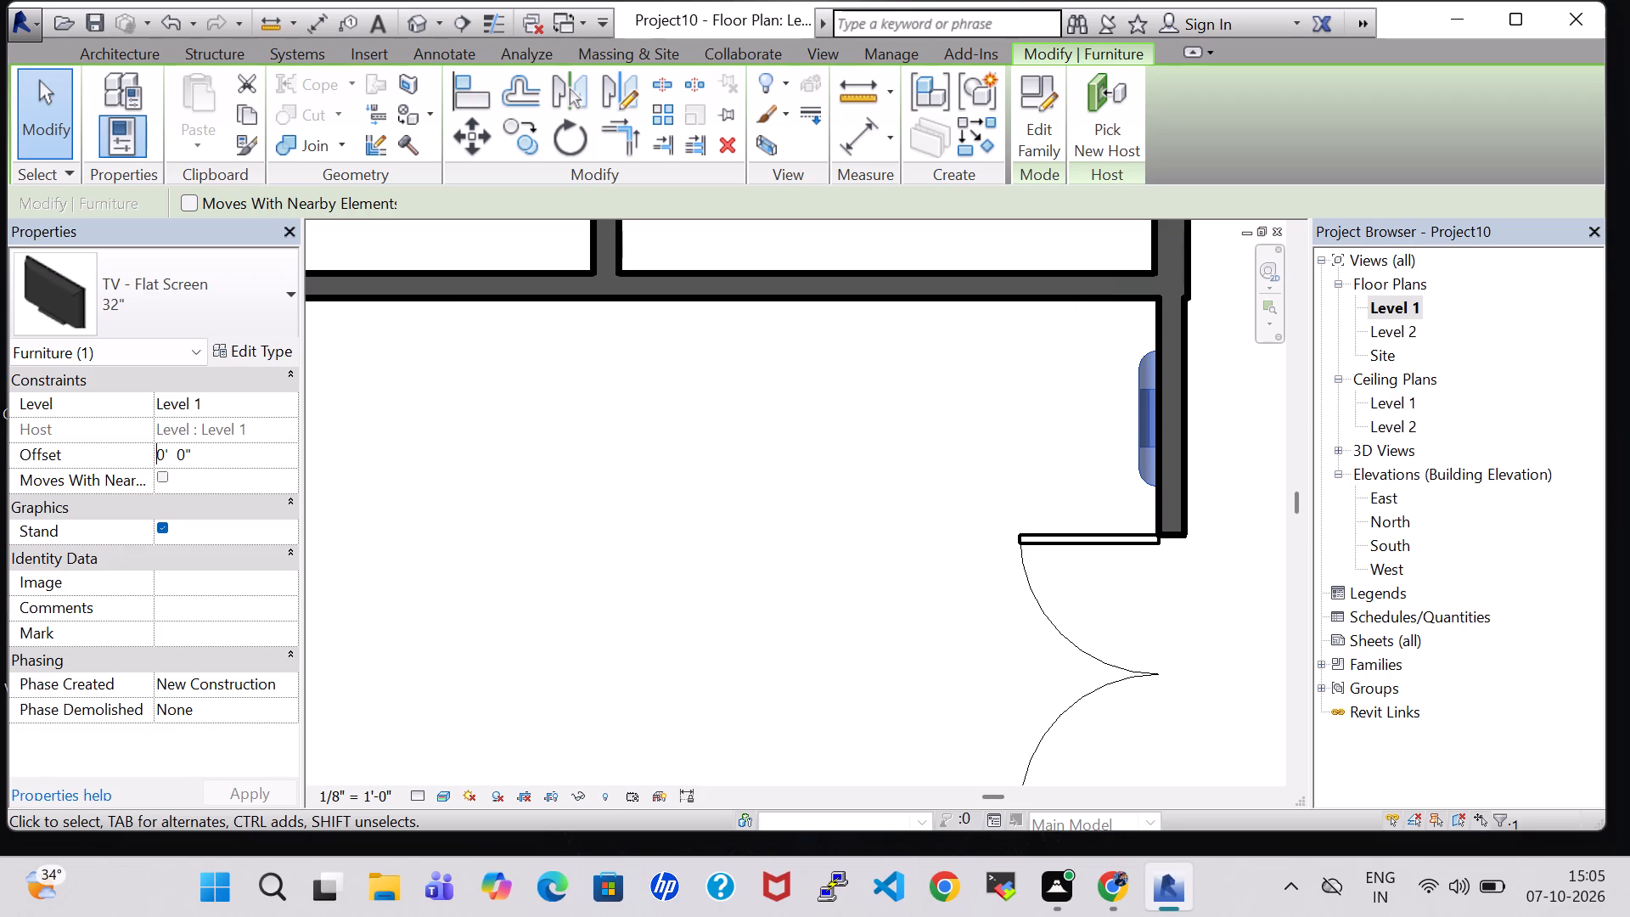
key("Right")
key("BackSpace")
key("4")
left_click(256, 785)
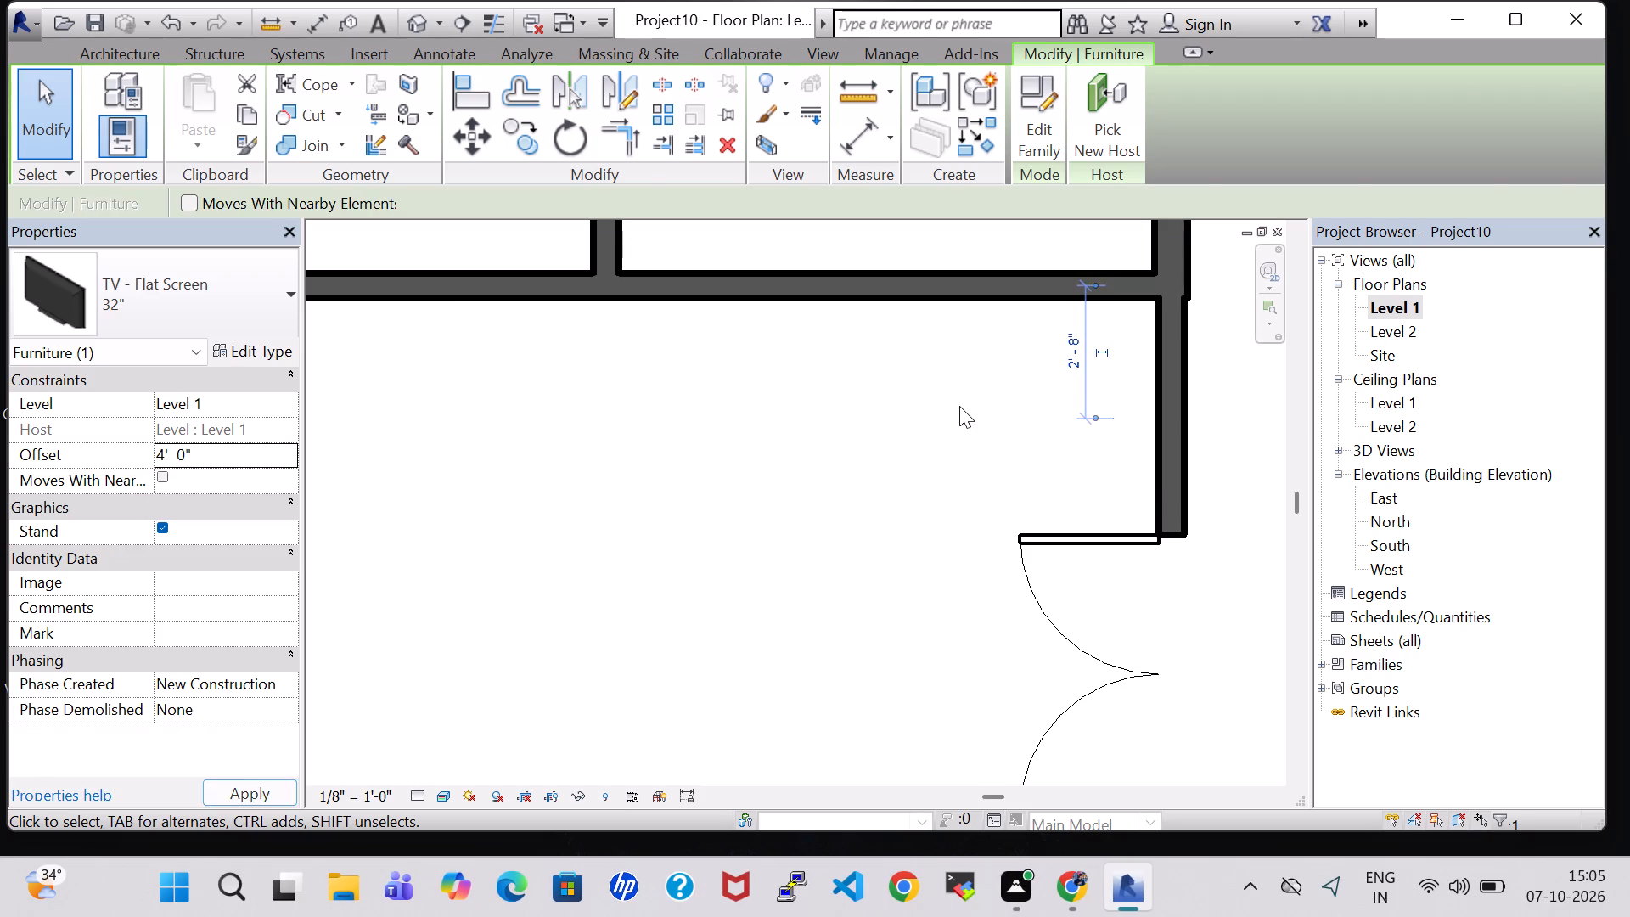
left_click(959, 406)
Load the Sofa-Corbu family from the Seating folder of the US Imperial Furniture library.
scroll(959, 406, "down", 8)
left_click(227, 123)
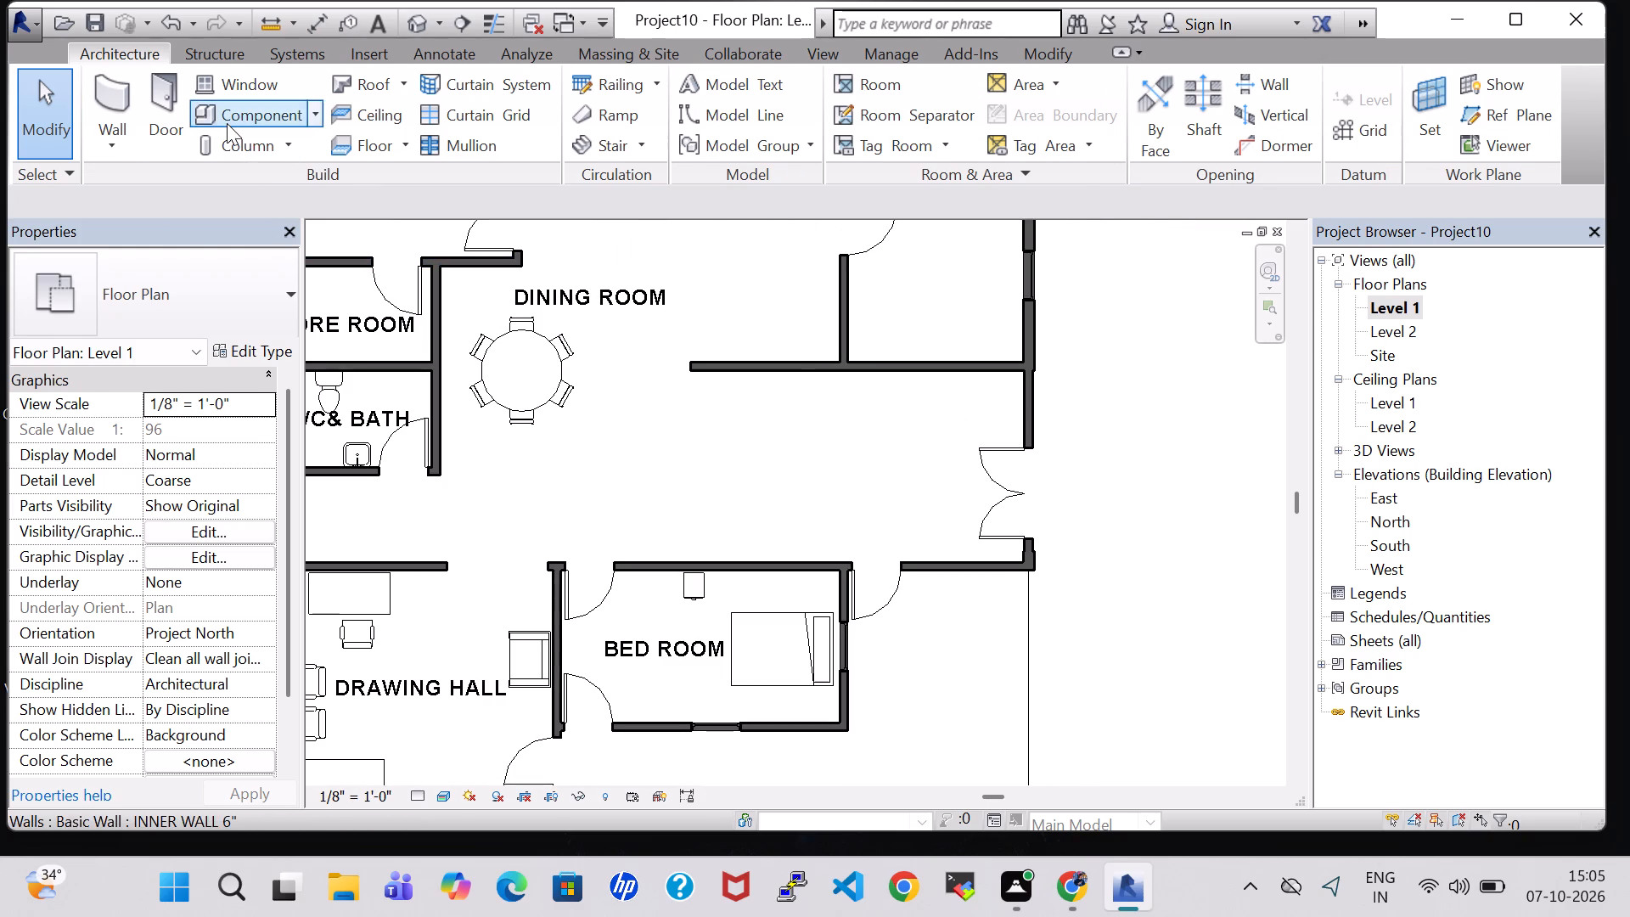
left_click(1048, 105)
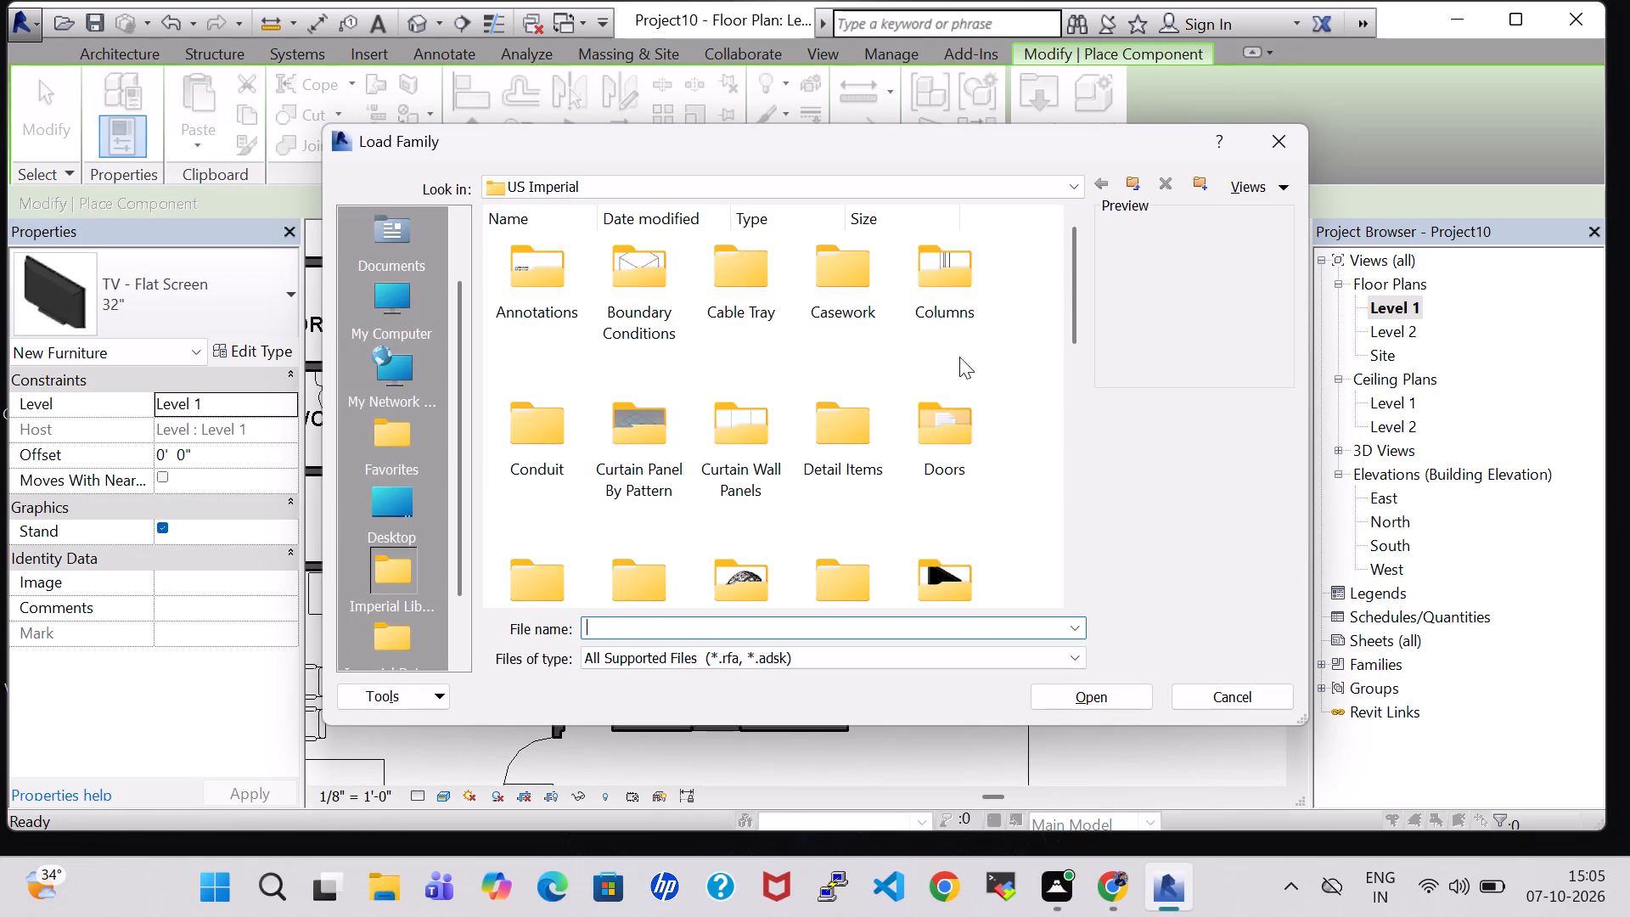
double_click(945, 561)
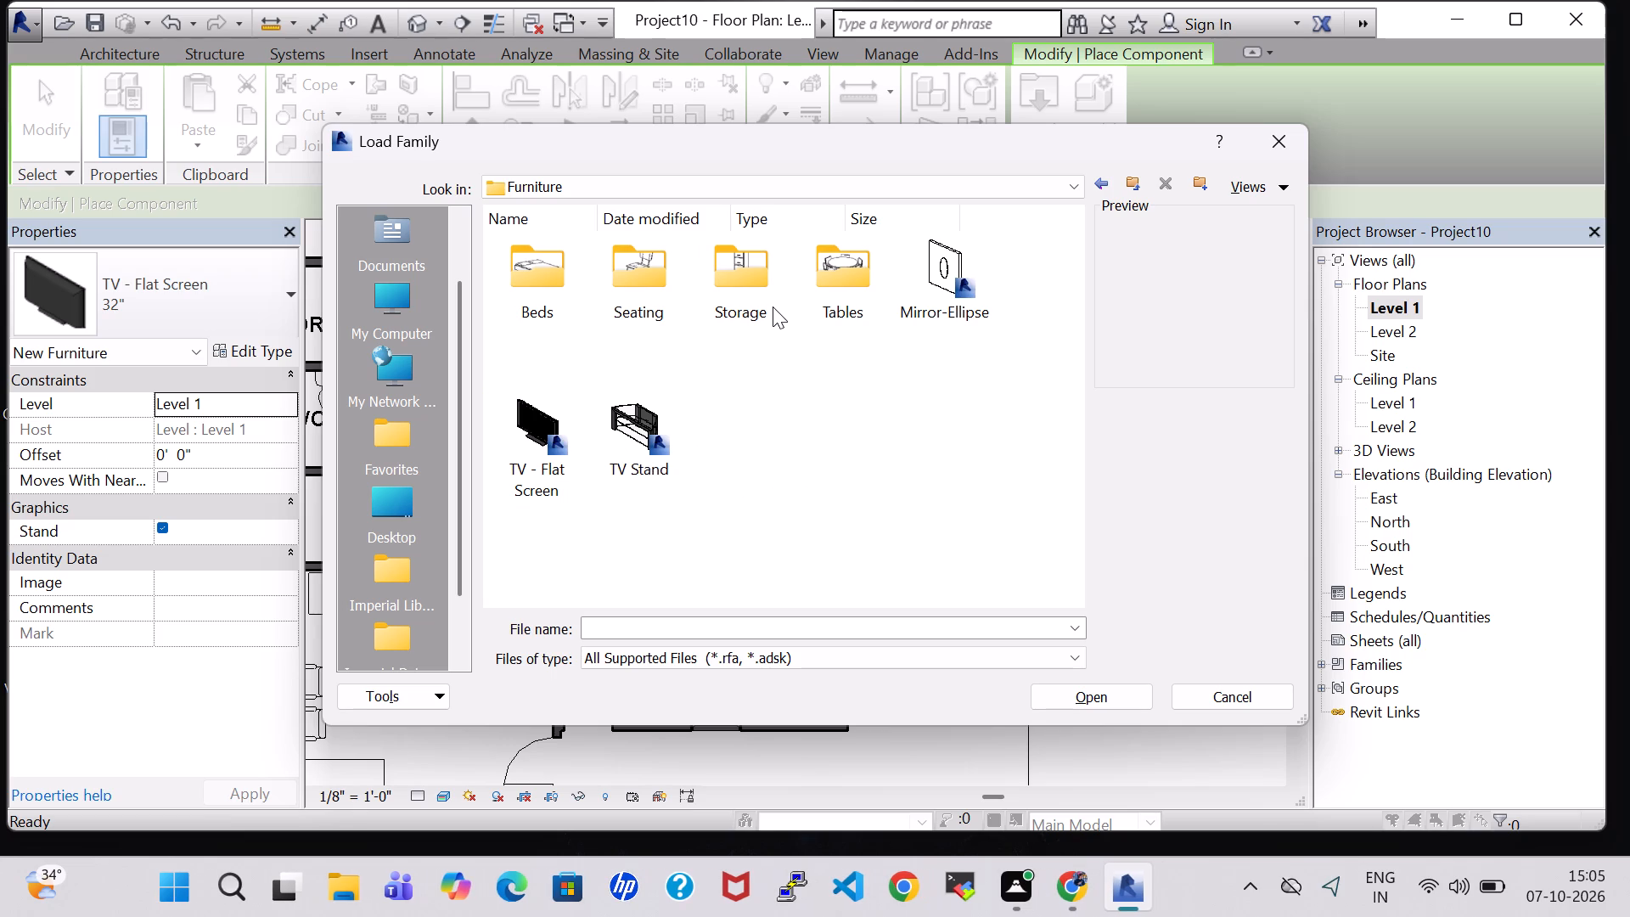
double_click(605, 290)
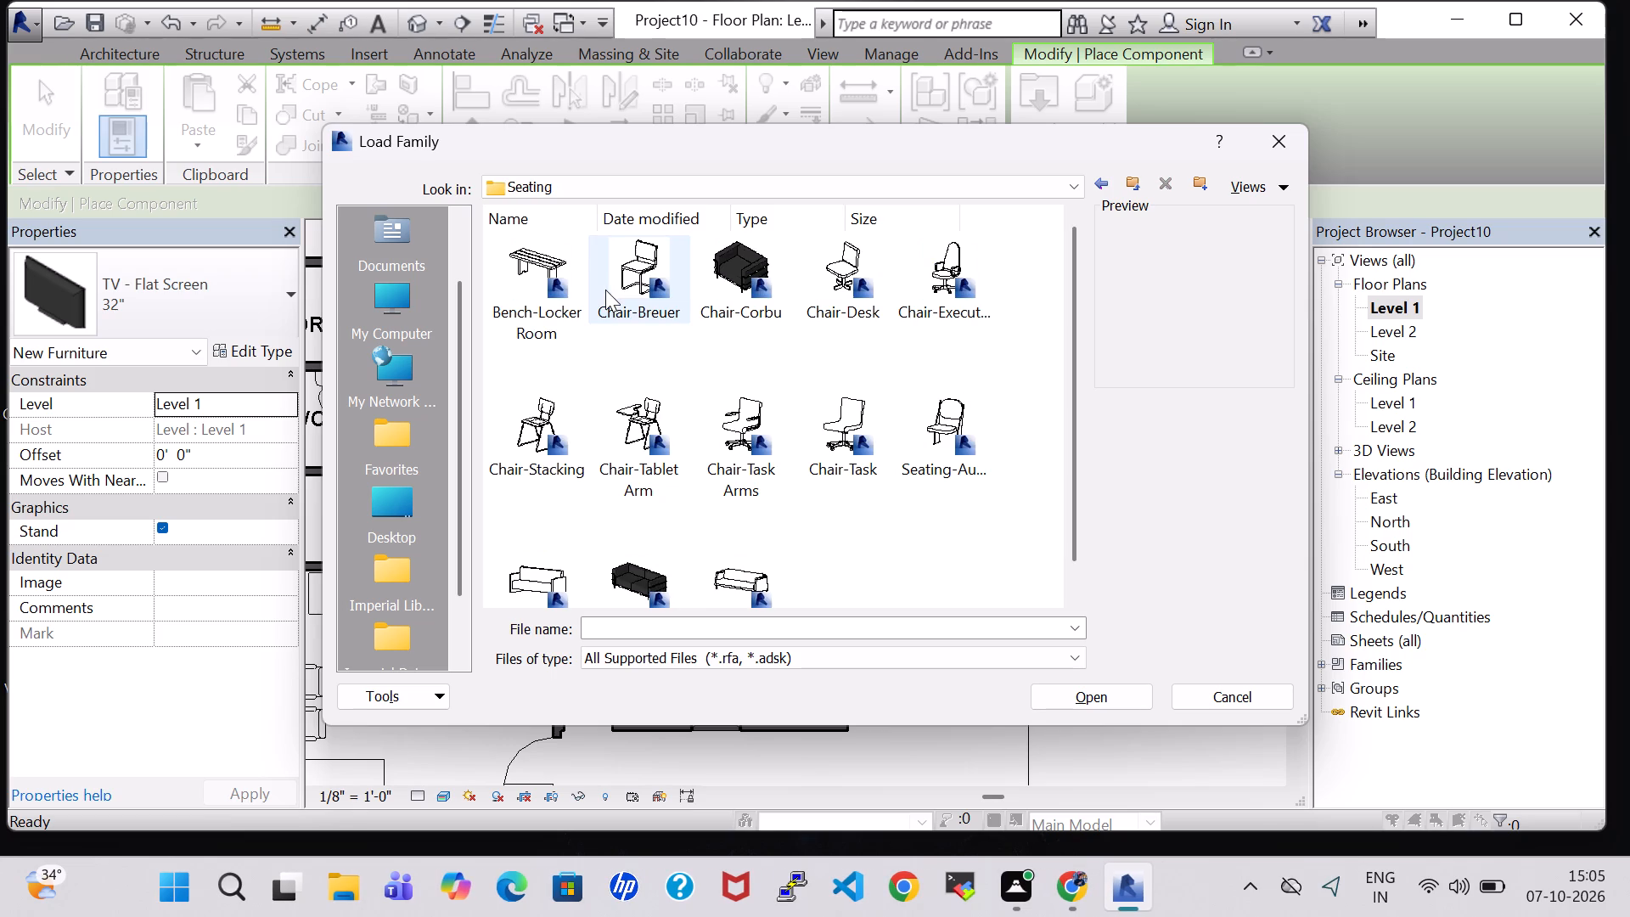
scroll(678, 602, "down", 1)
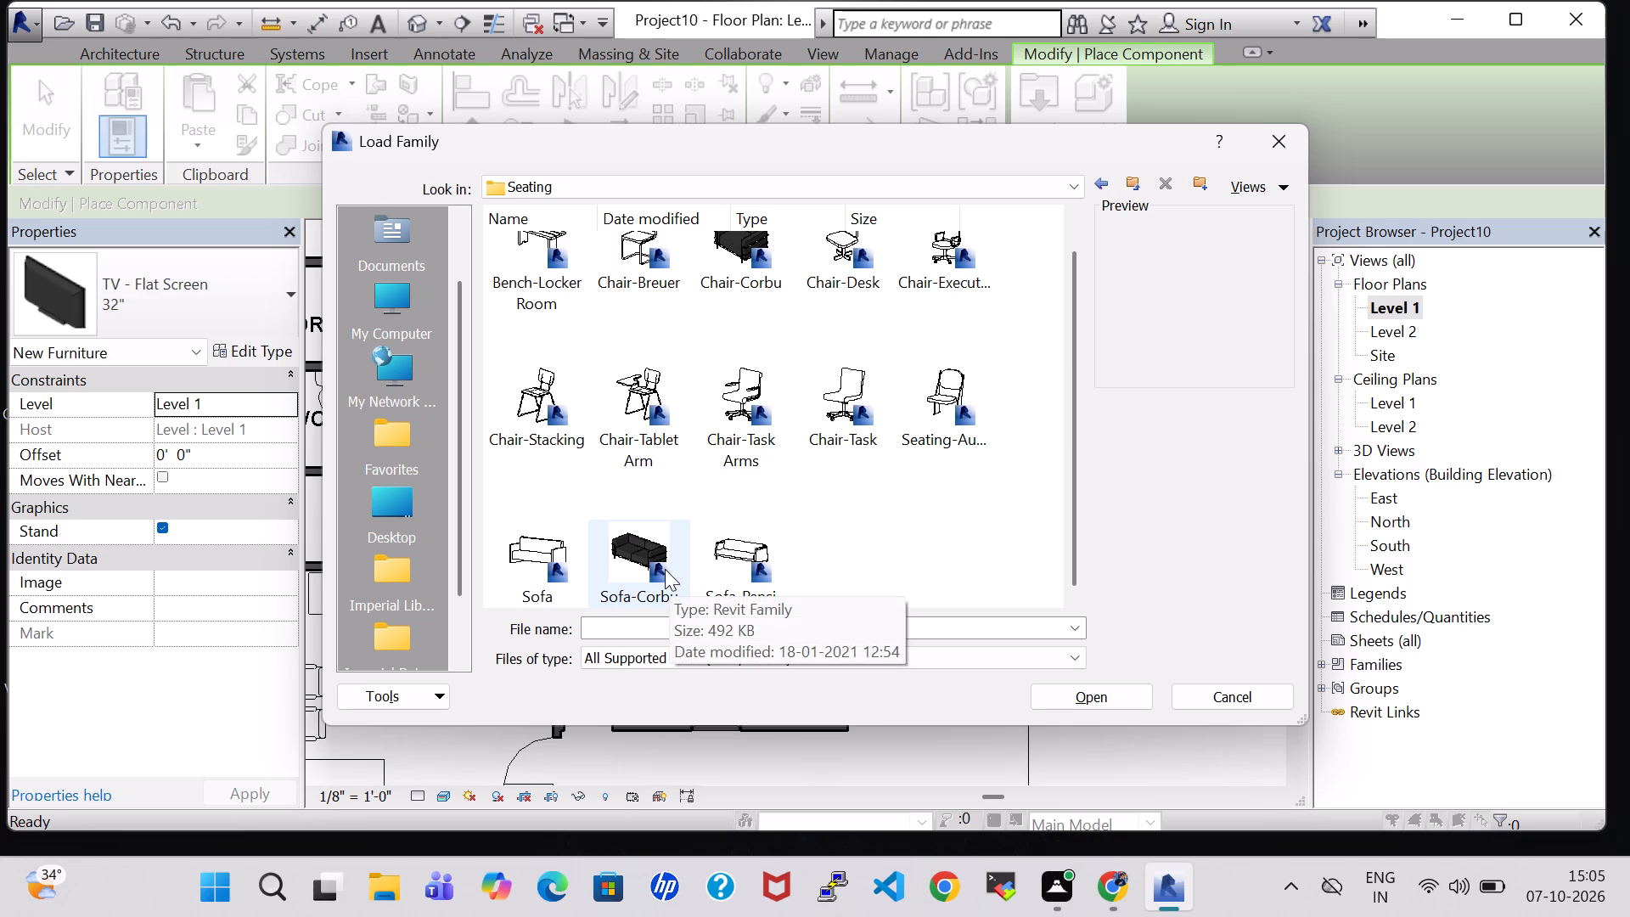
left_click(627, 526)
left_click(1082, 691)
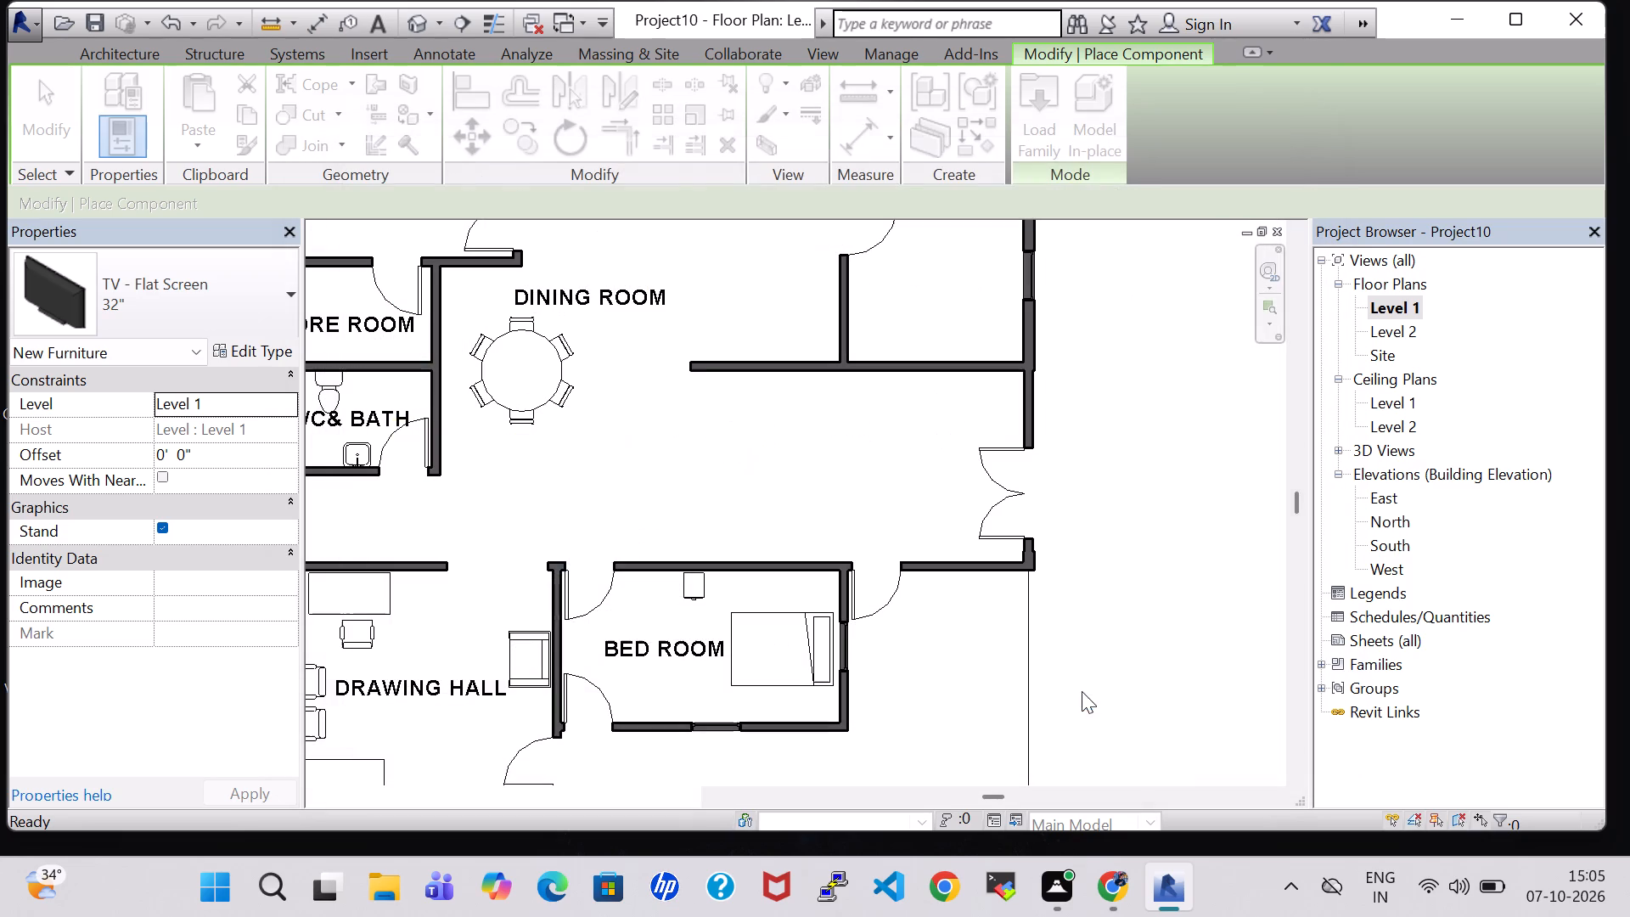
Place the Sofa-Corbu rotated with its back to the living area's north partition wall, about 1' 11" west of the intersecting wall.
key("space")
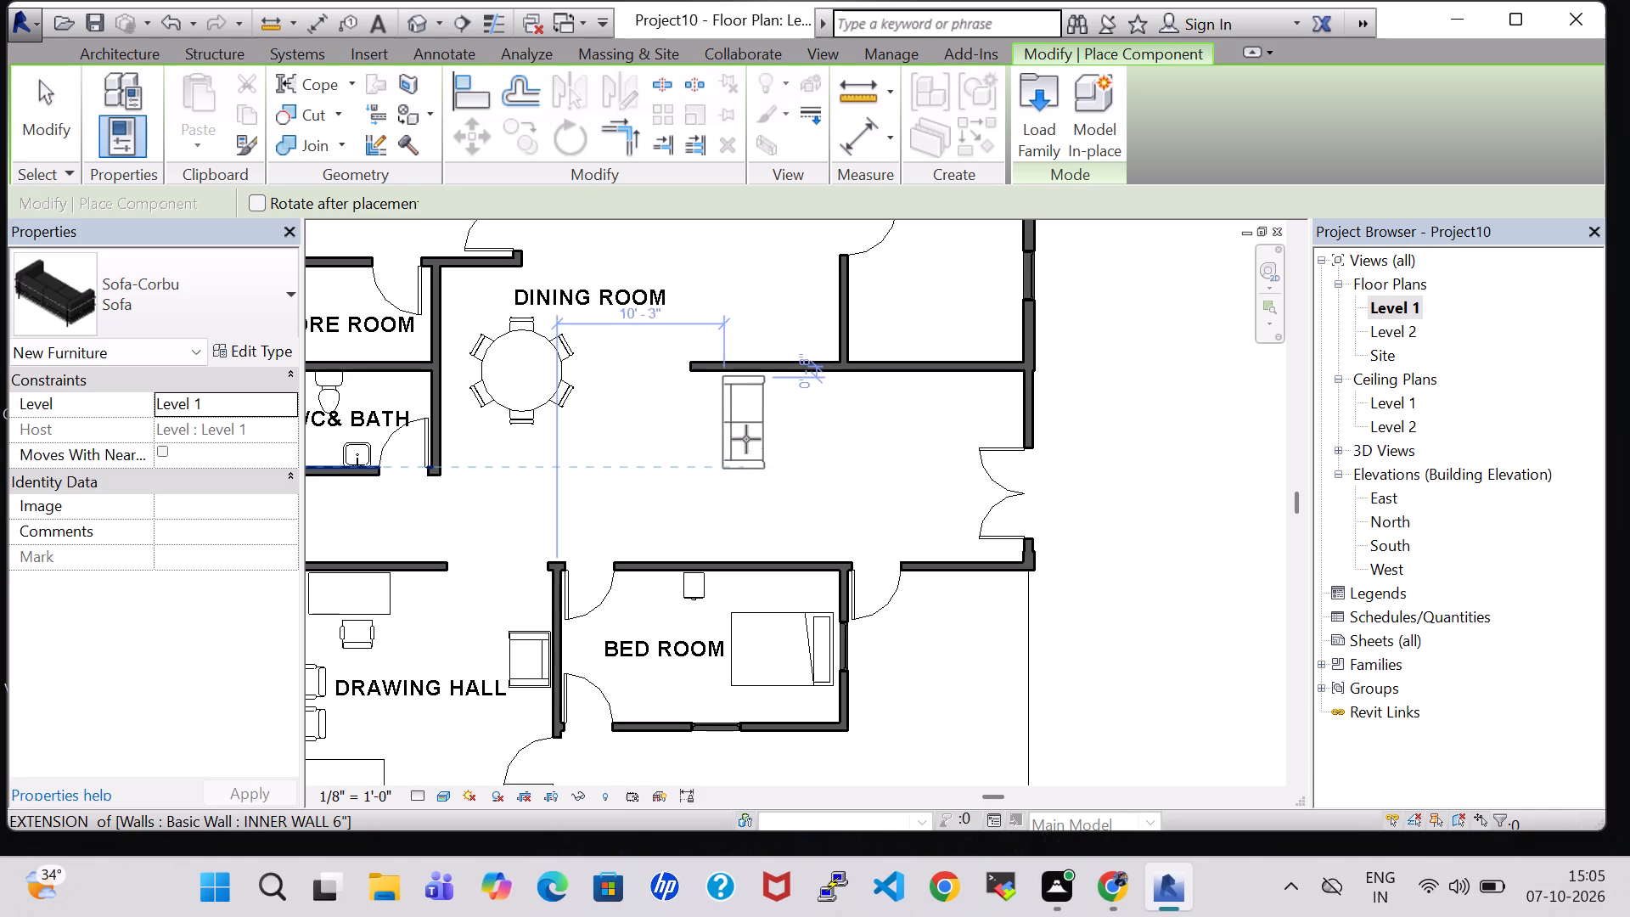
key("space")
key("space")
key("space")
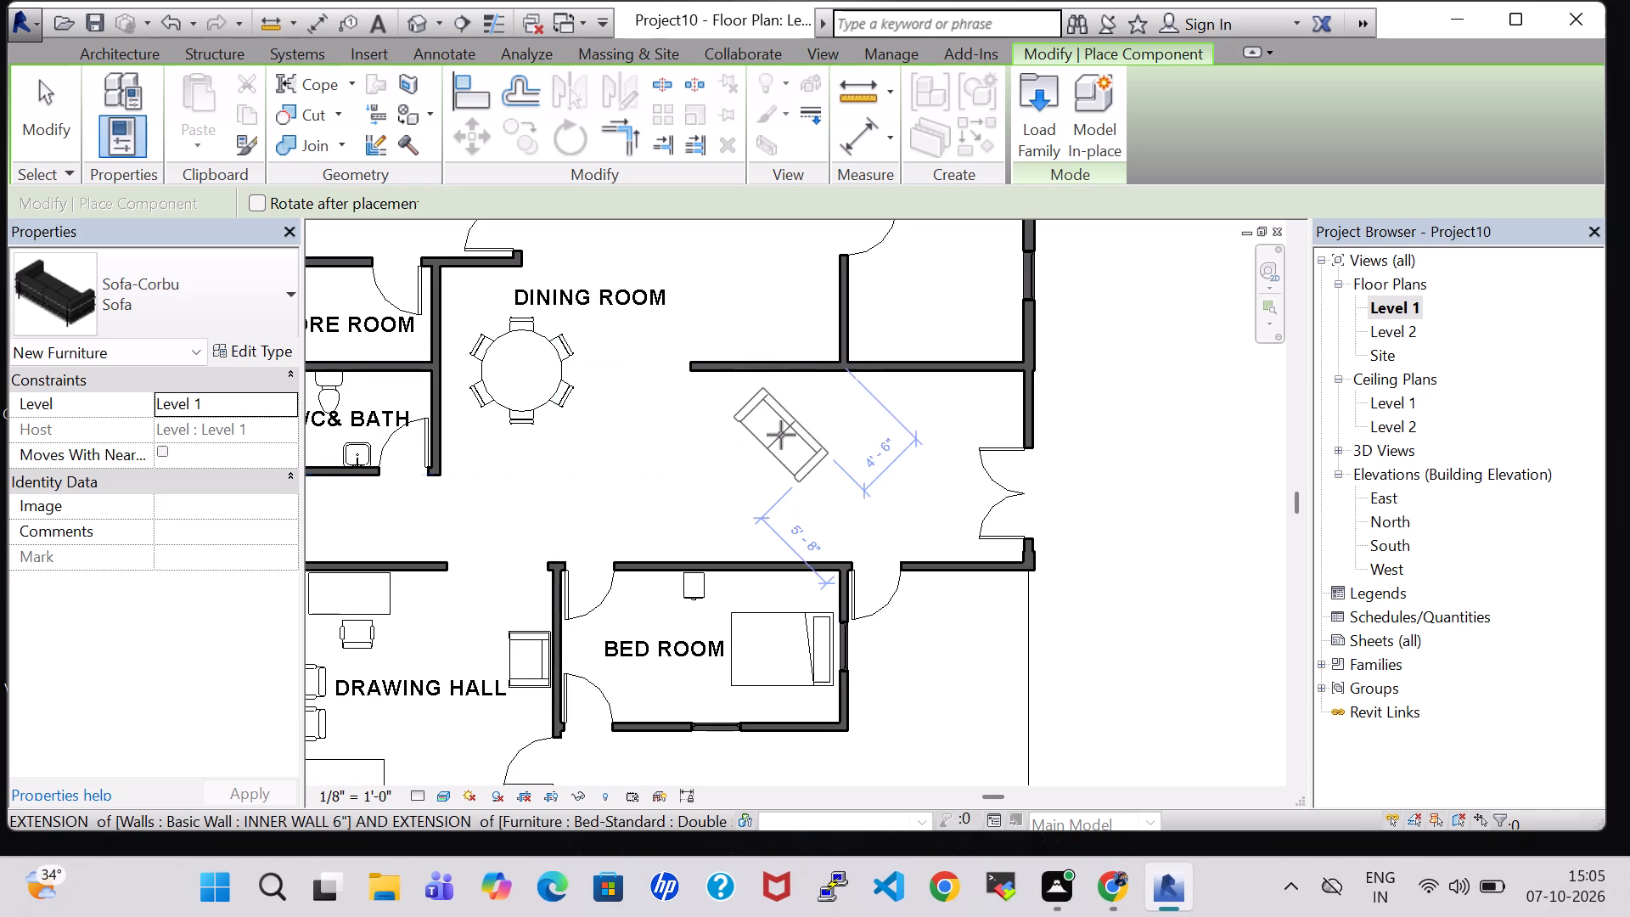
key("space")
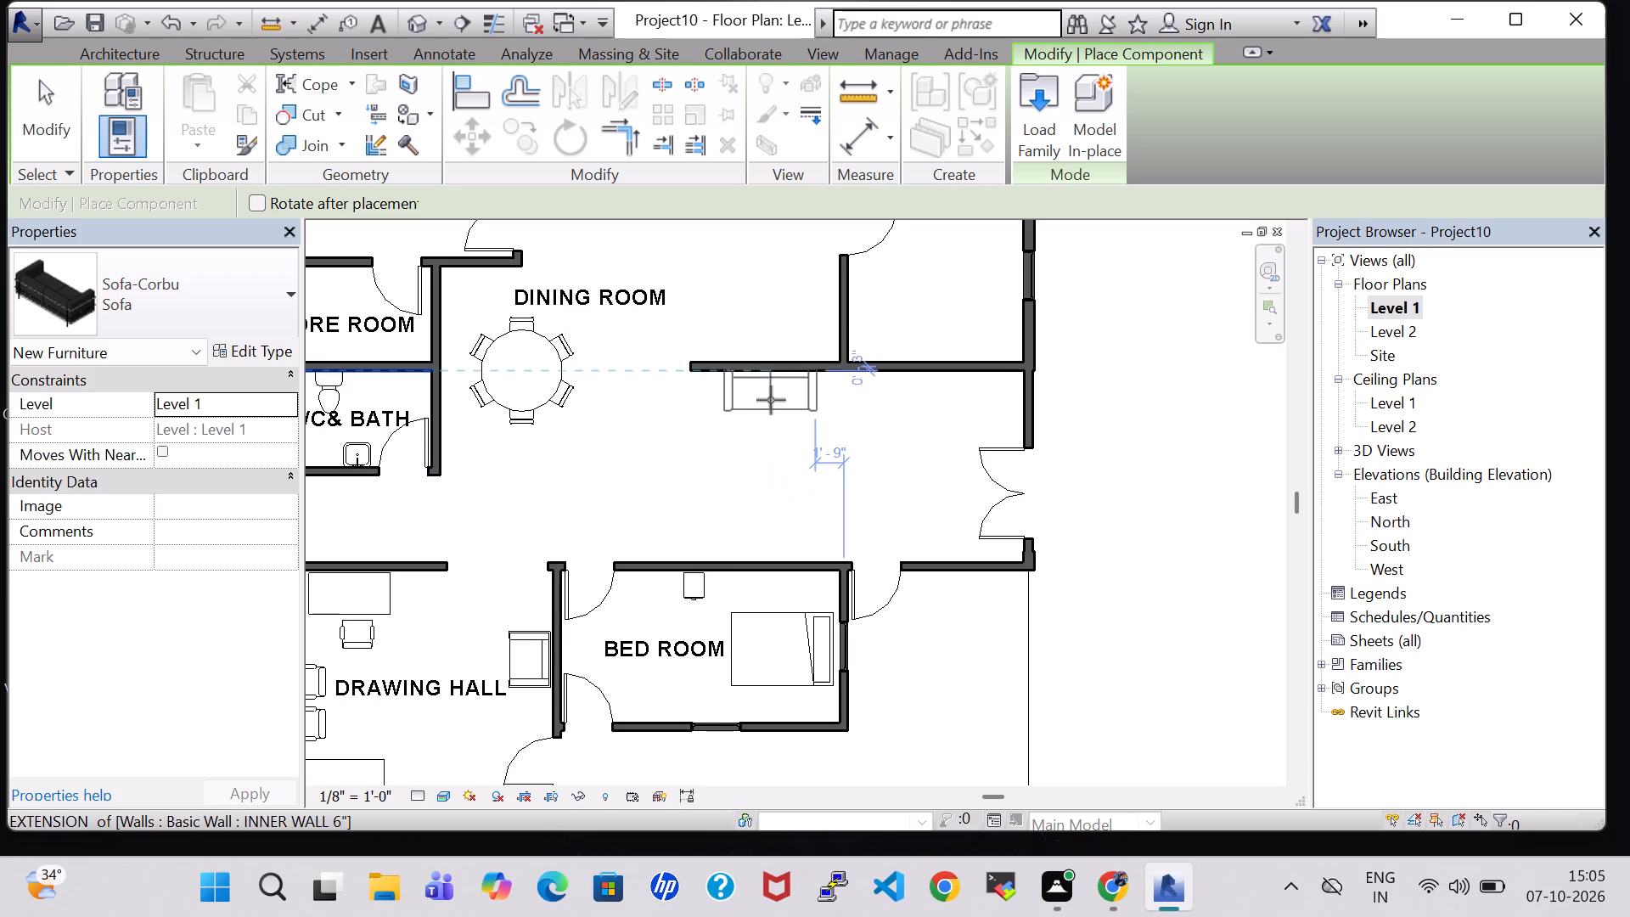
scroll(771, 402, "up", 5)
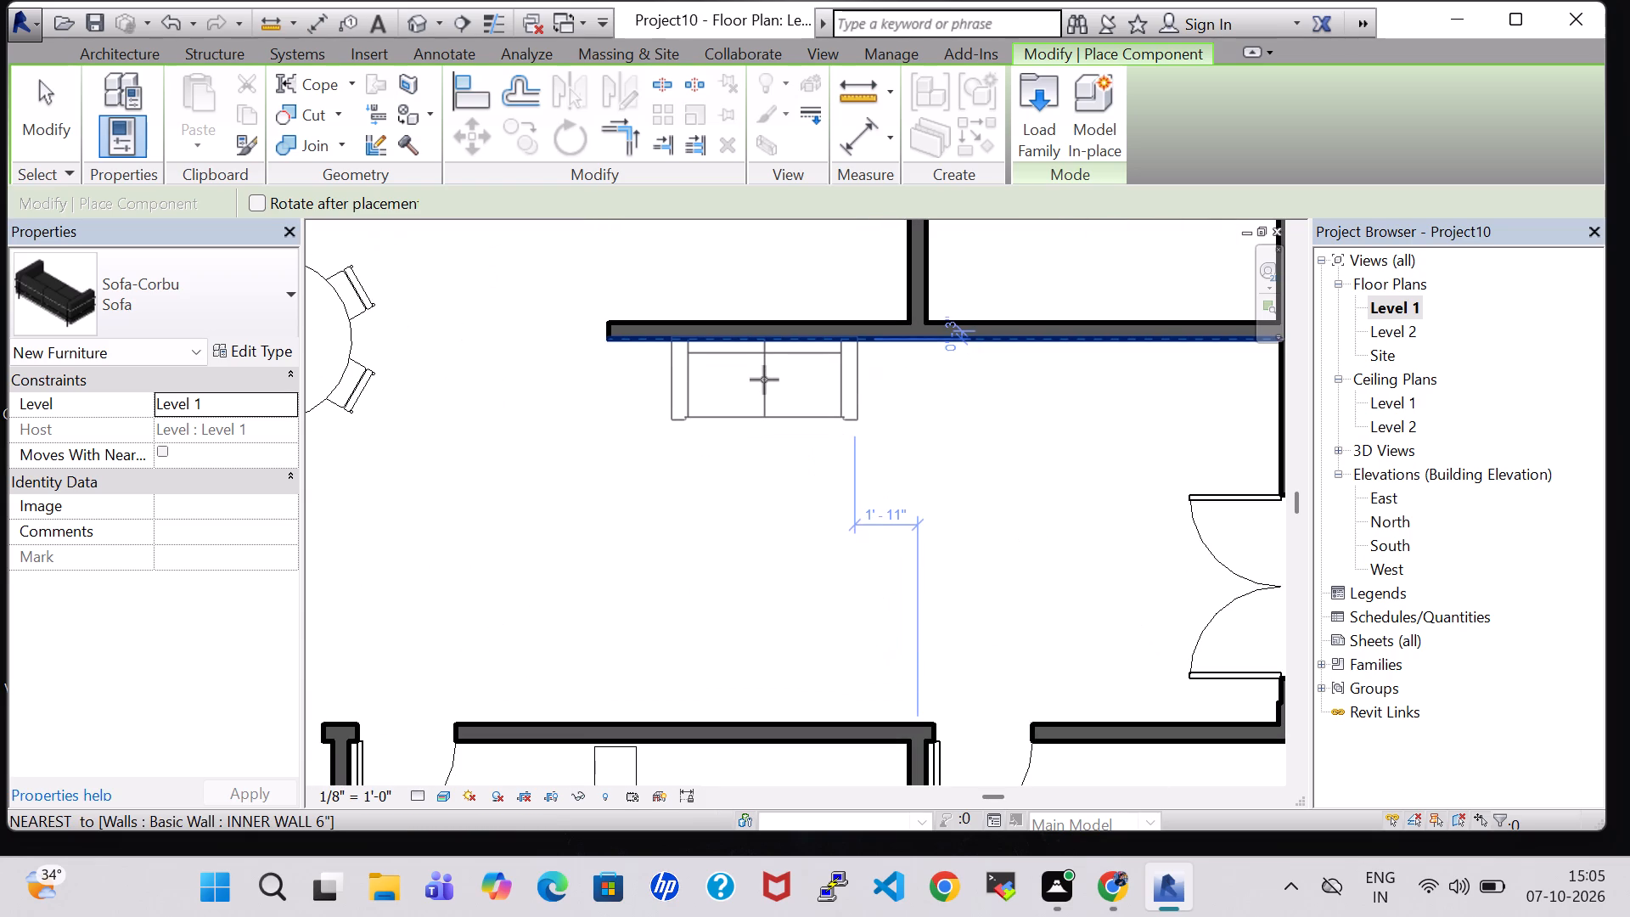
left_click(764, 389)
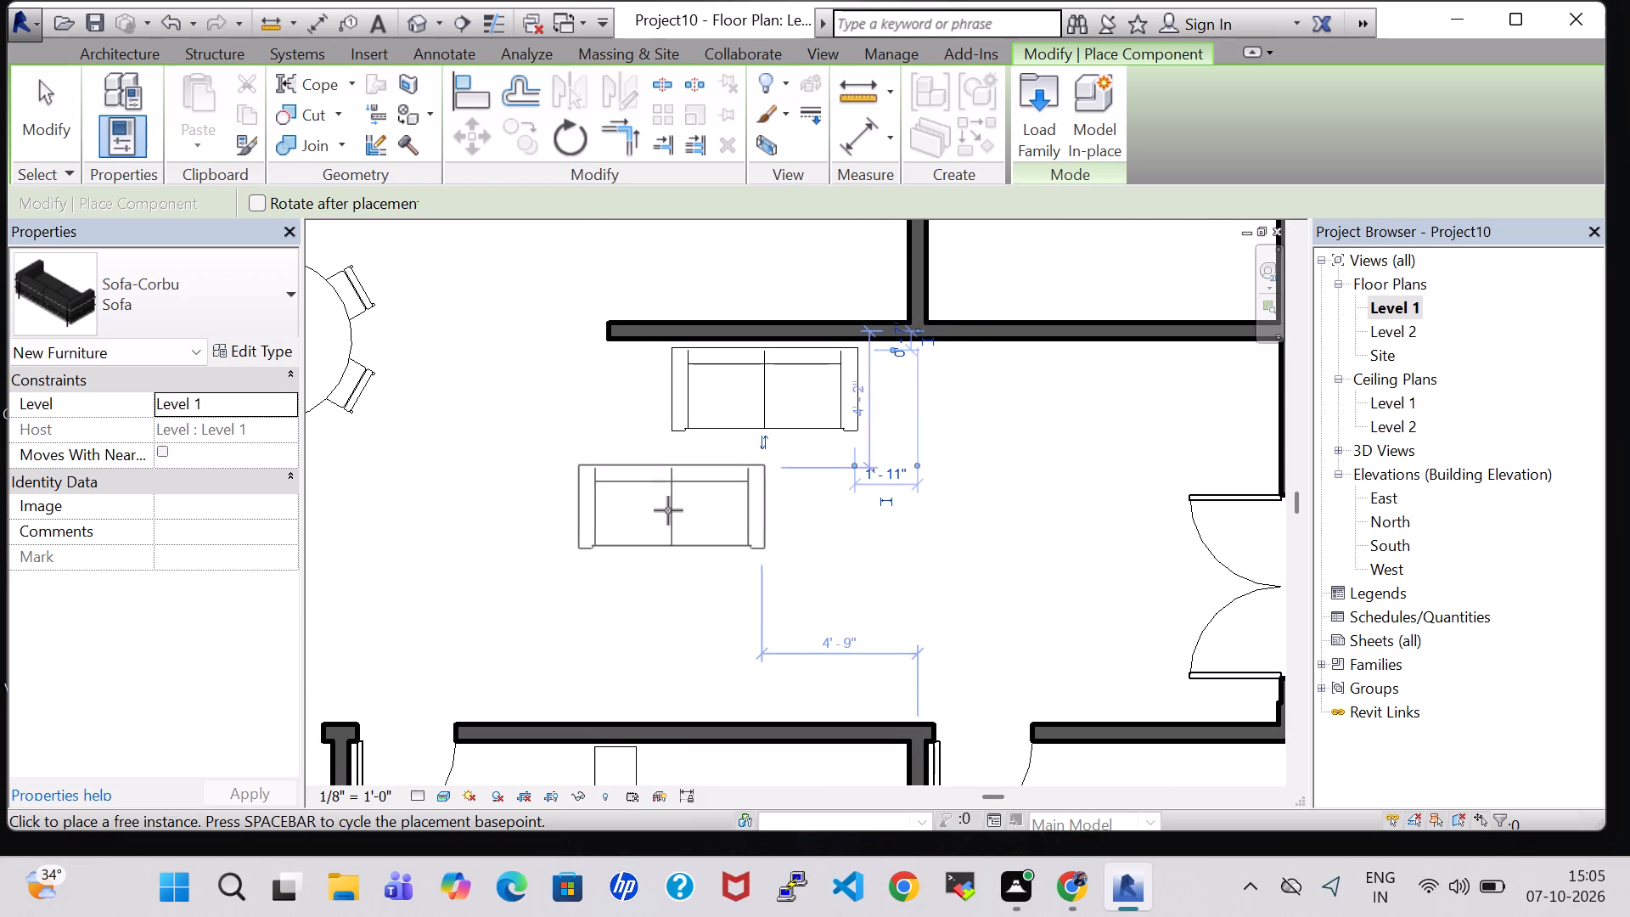
key("Escape")
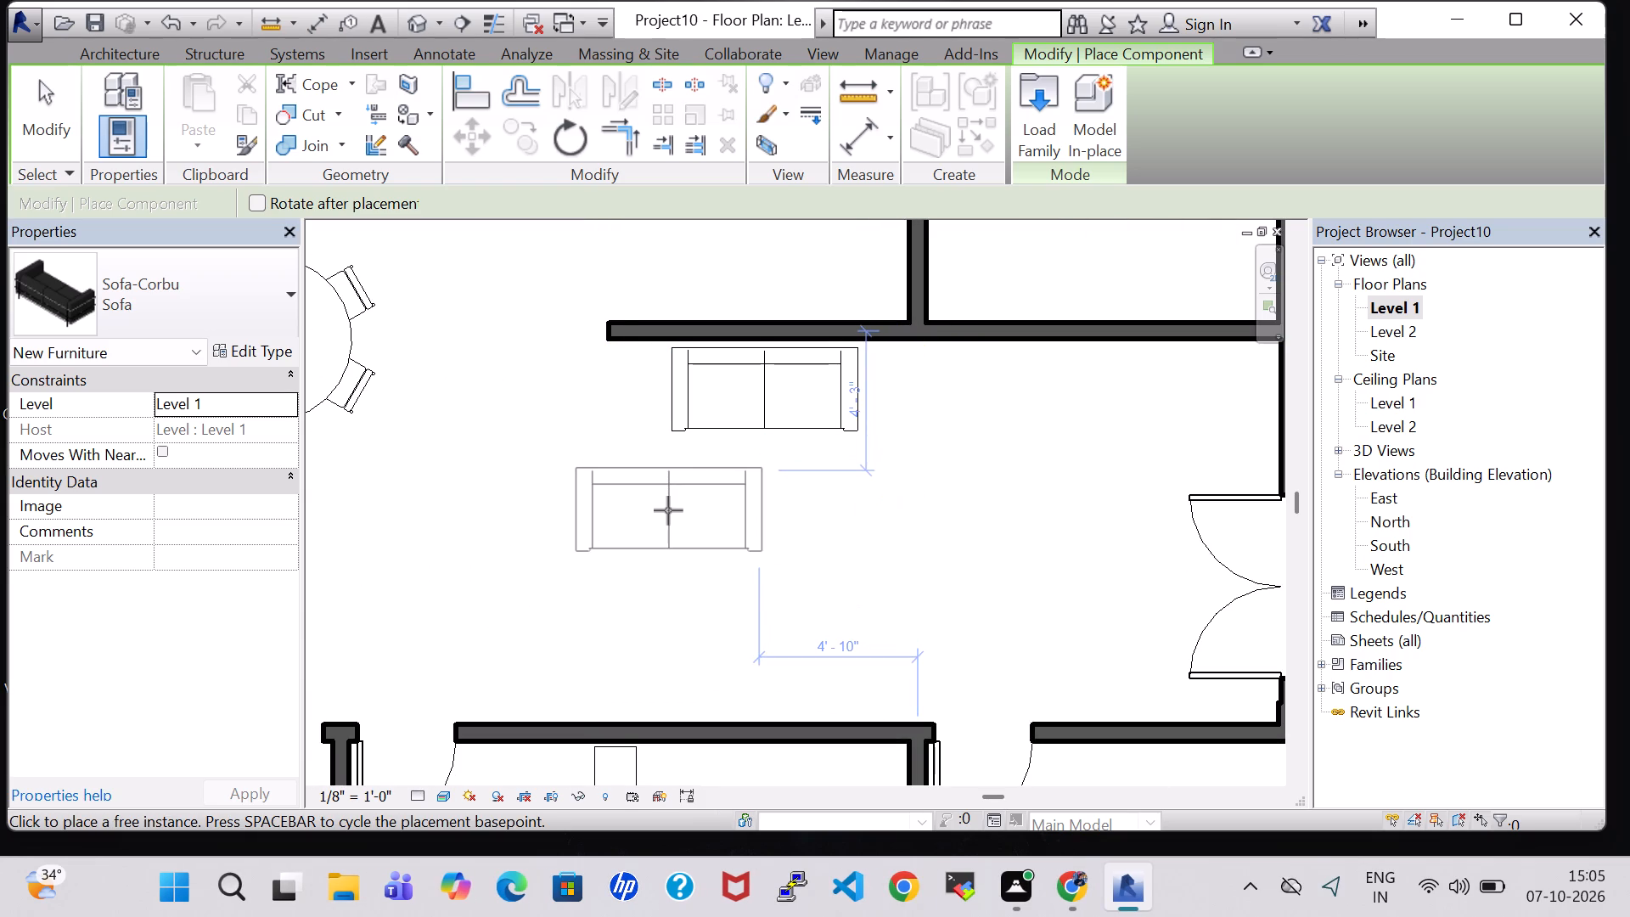
key("Escape")
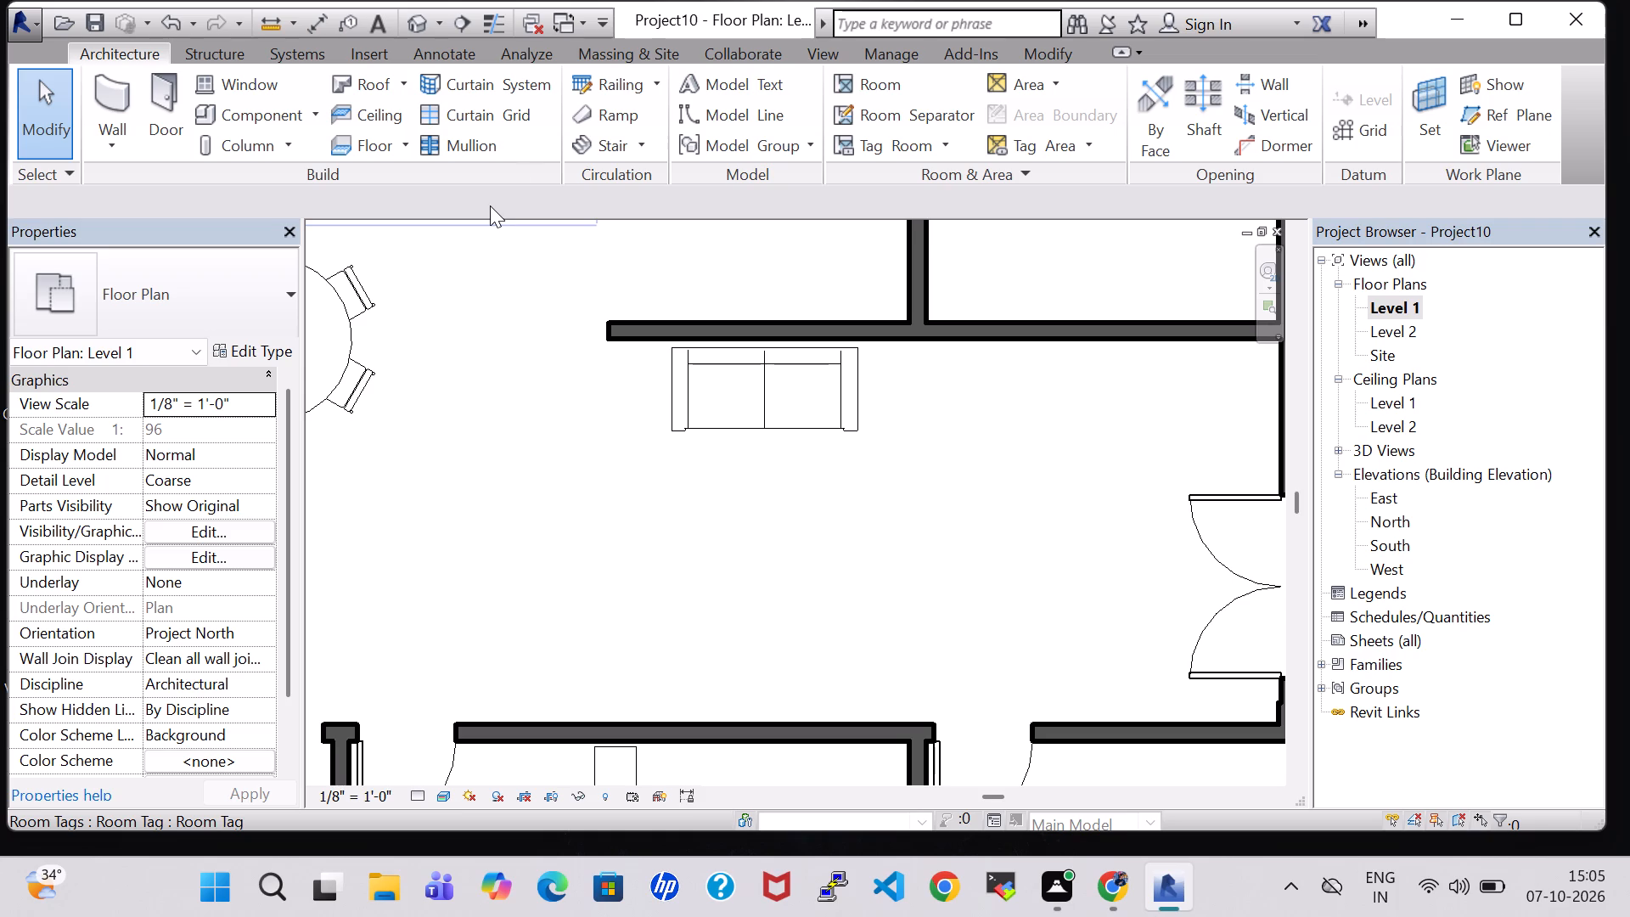
Load the Sofa family from the Seating folder of the US Imperial Furniture library.
left_click(277, 127)
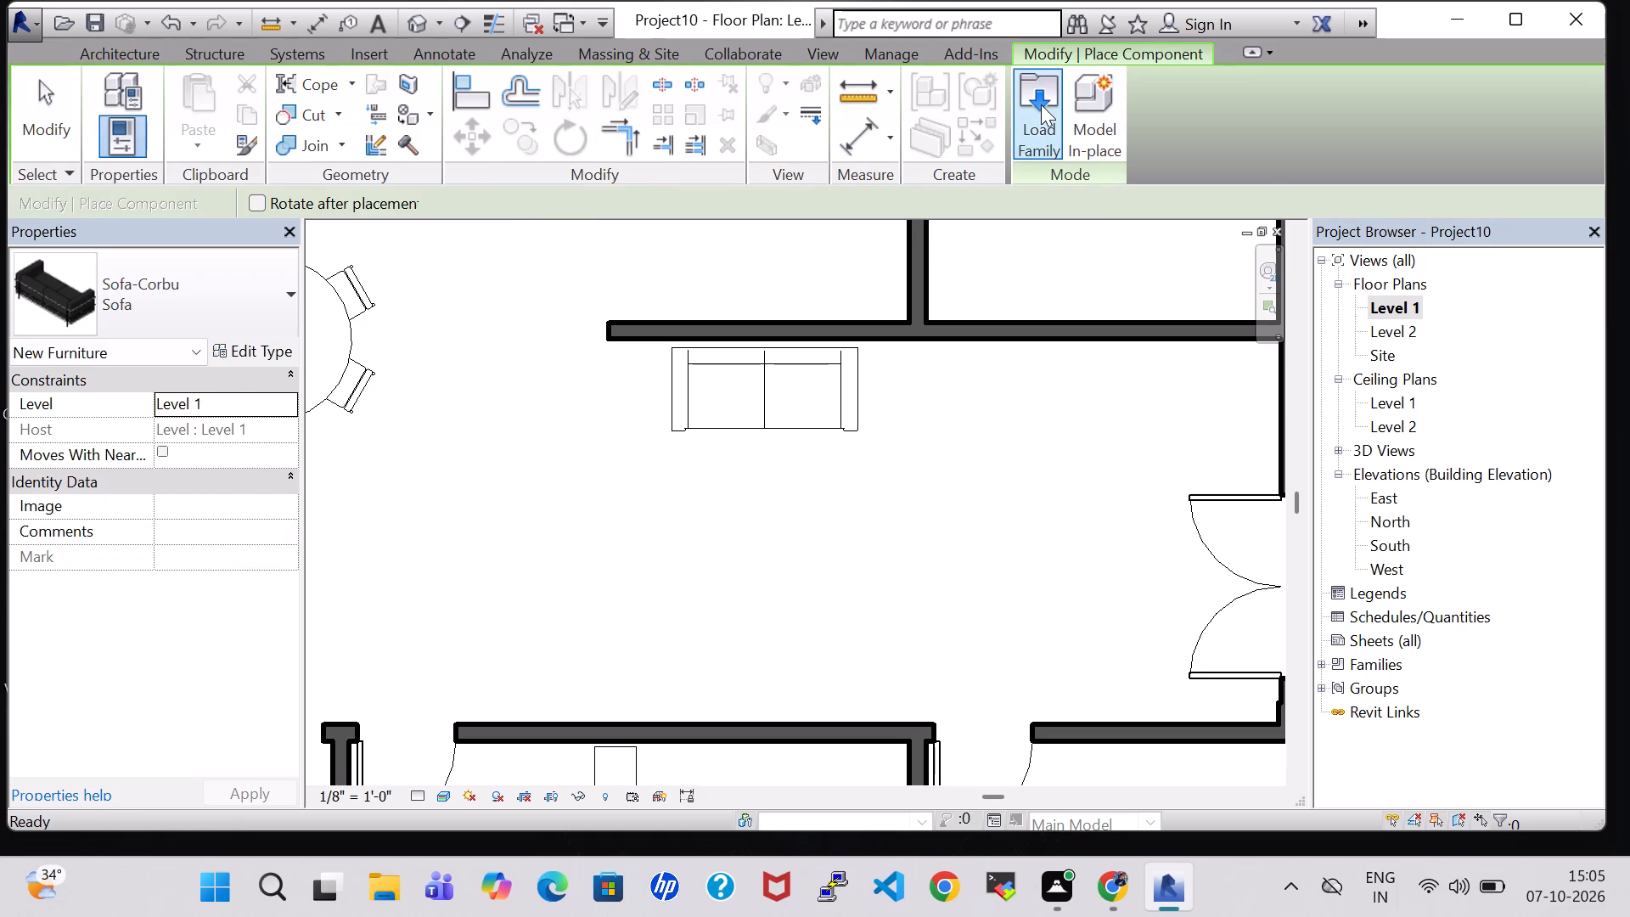
left_click(1041, 104)
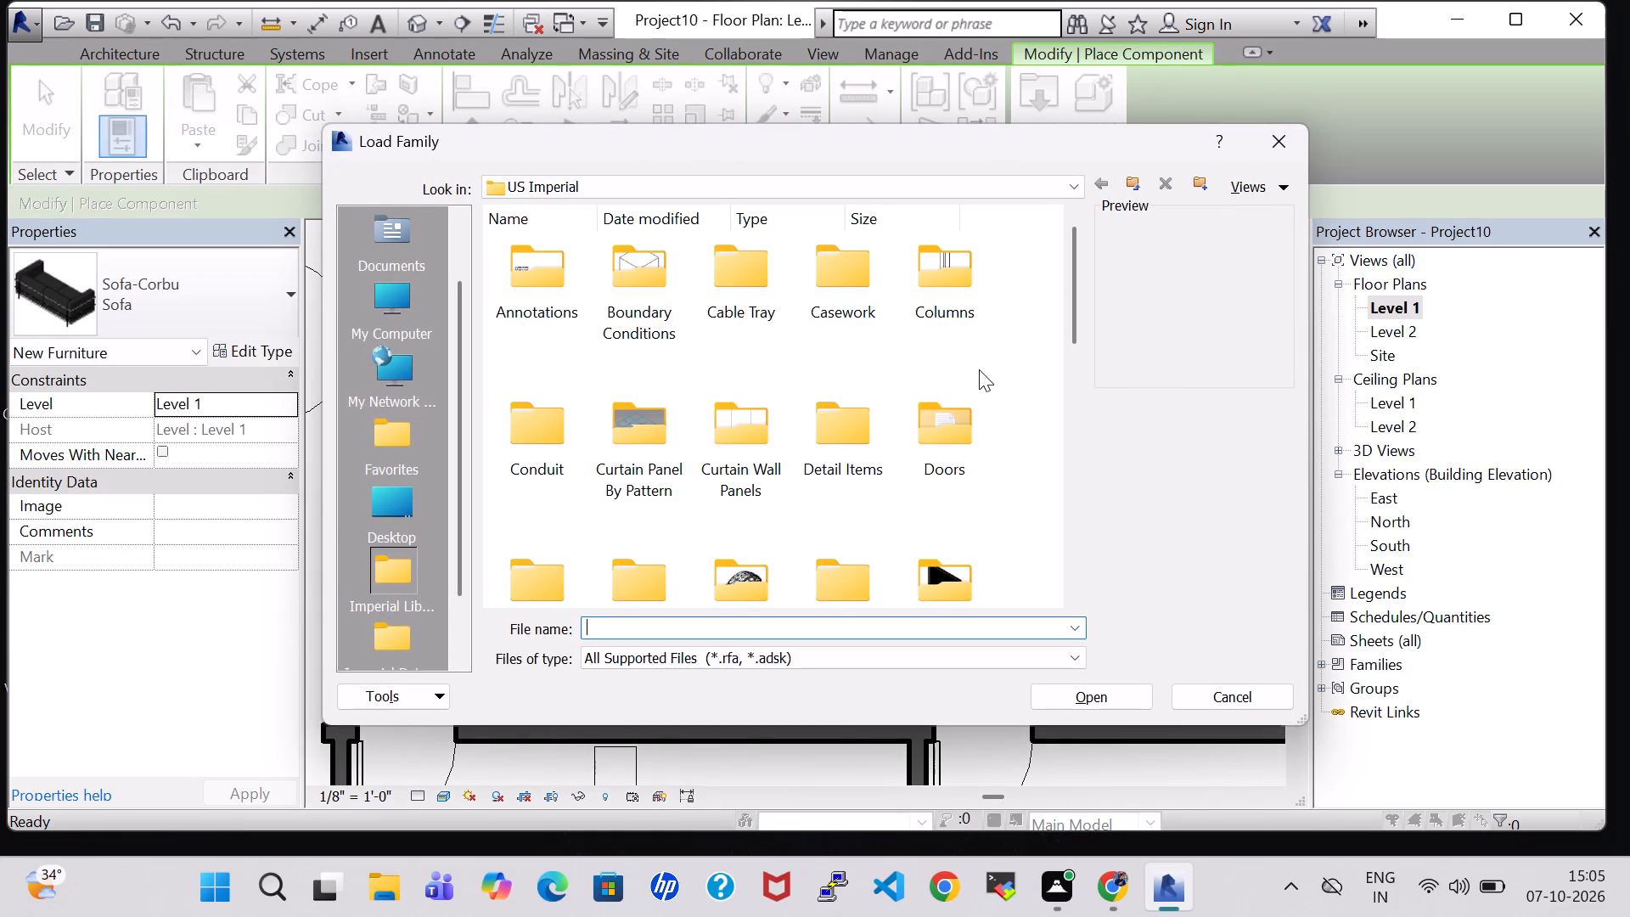
scroll(979, 369, "down", 2)
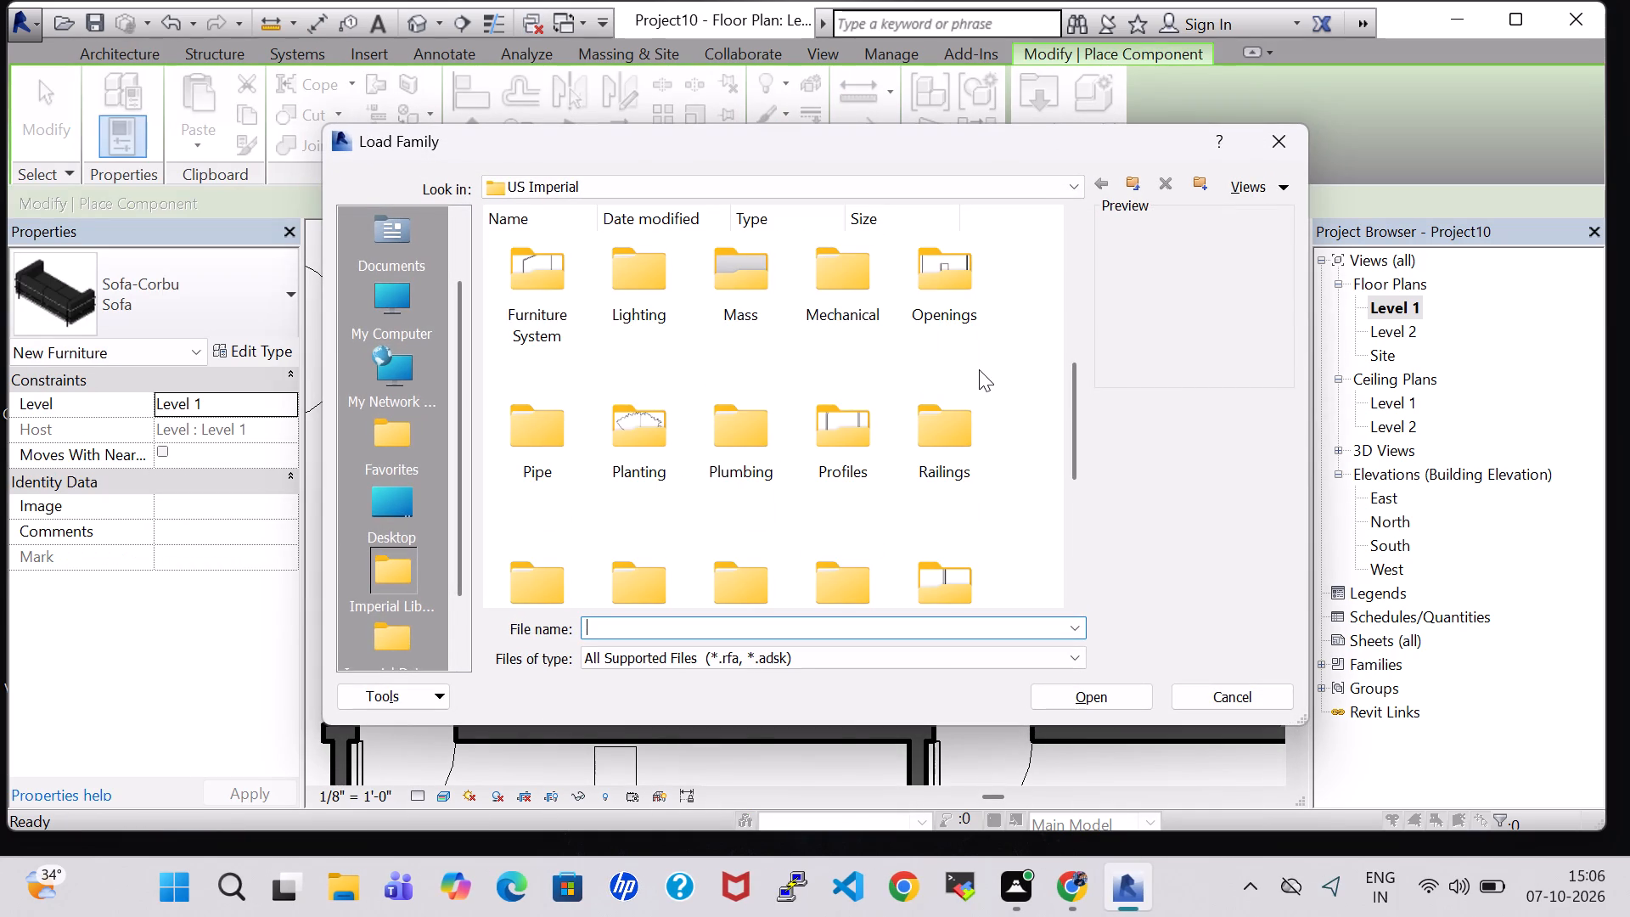
scroll(979, 369, "up", 1)
double_click(925, 358)
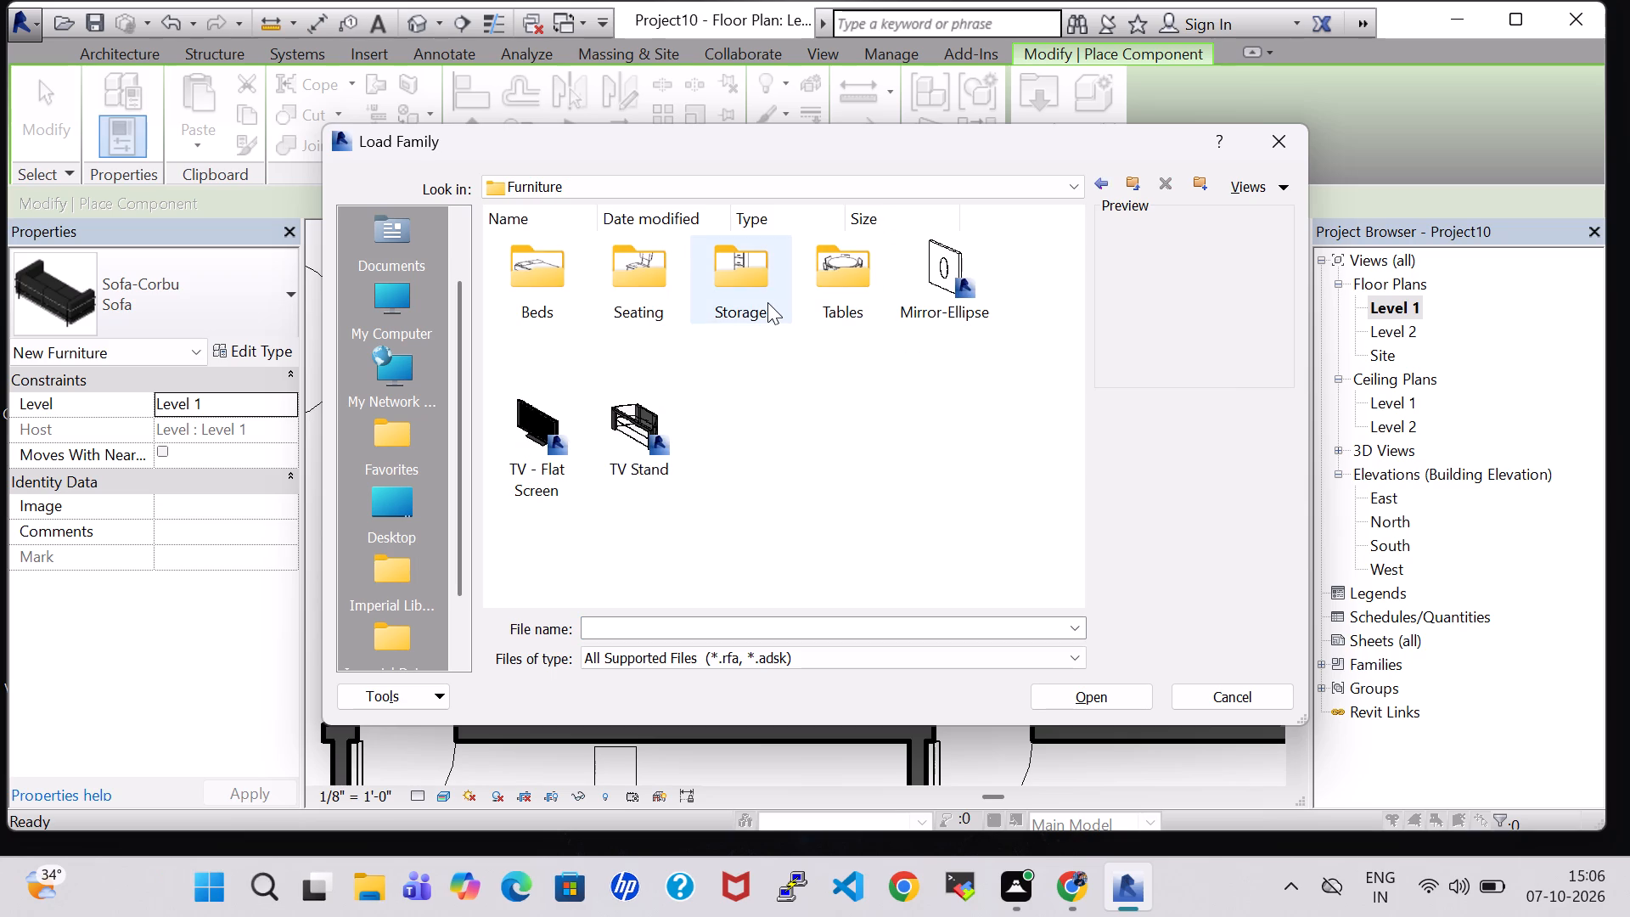
double_click(675, 275)
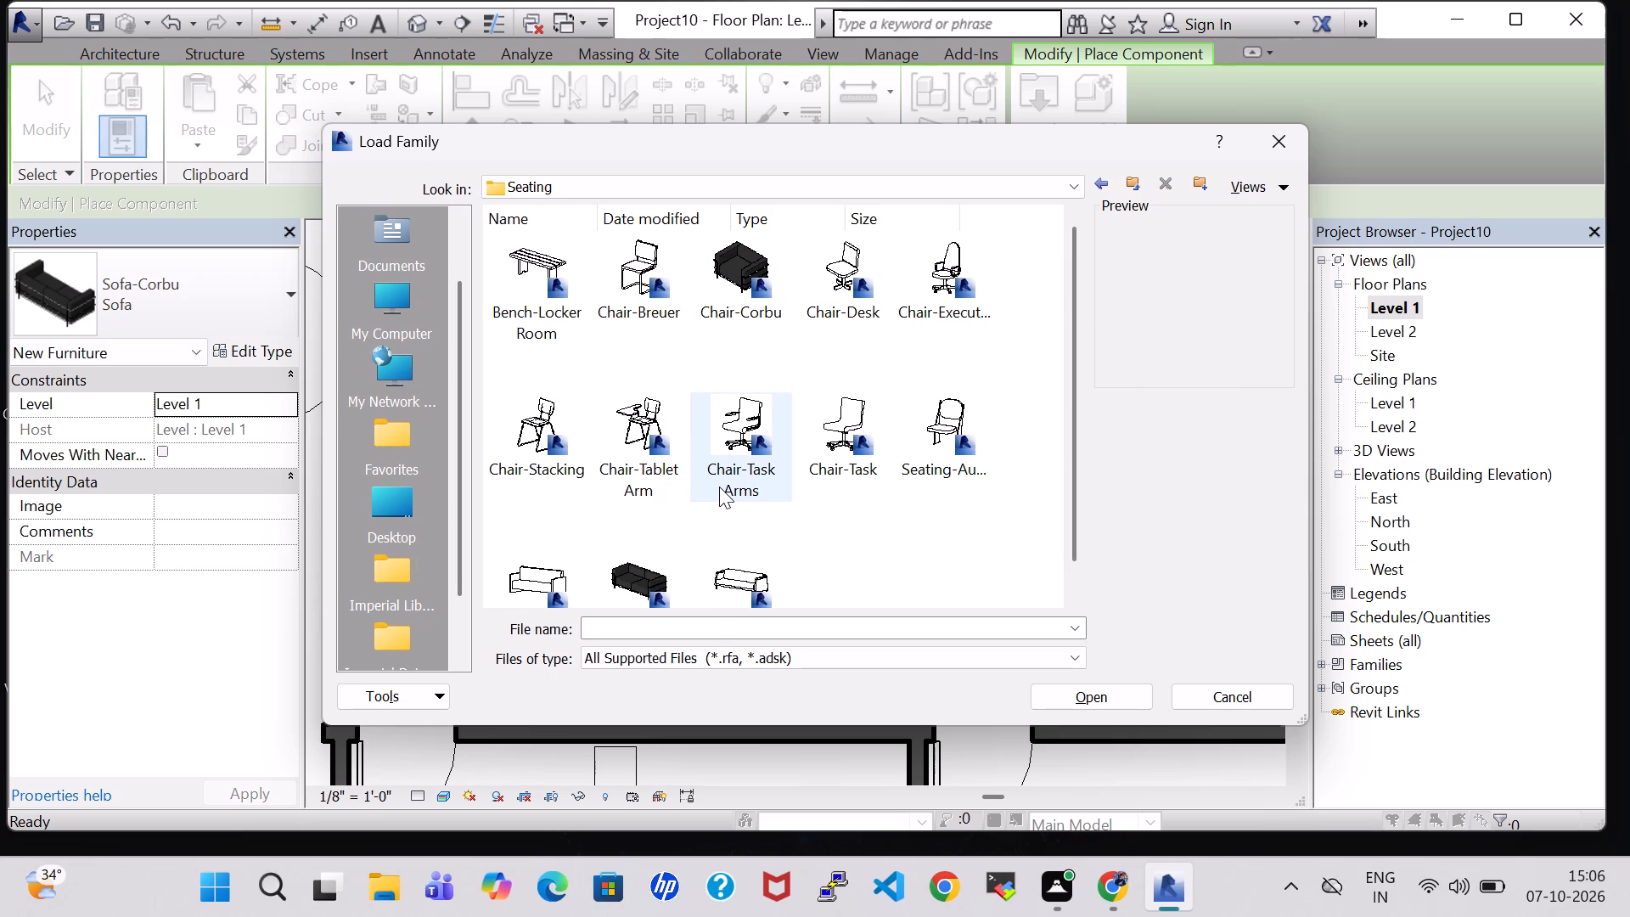
scroll(719, 487, "down", 1)
left_click(561, 529)
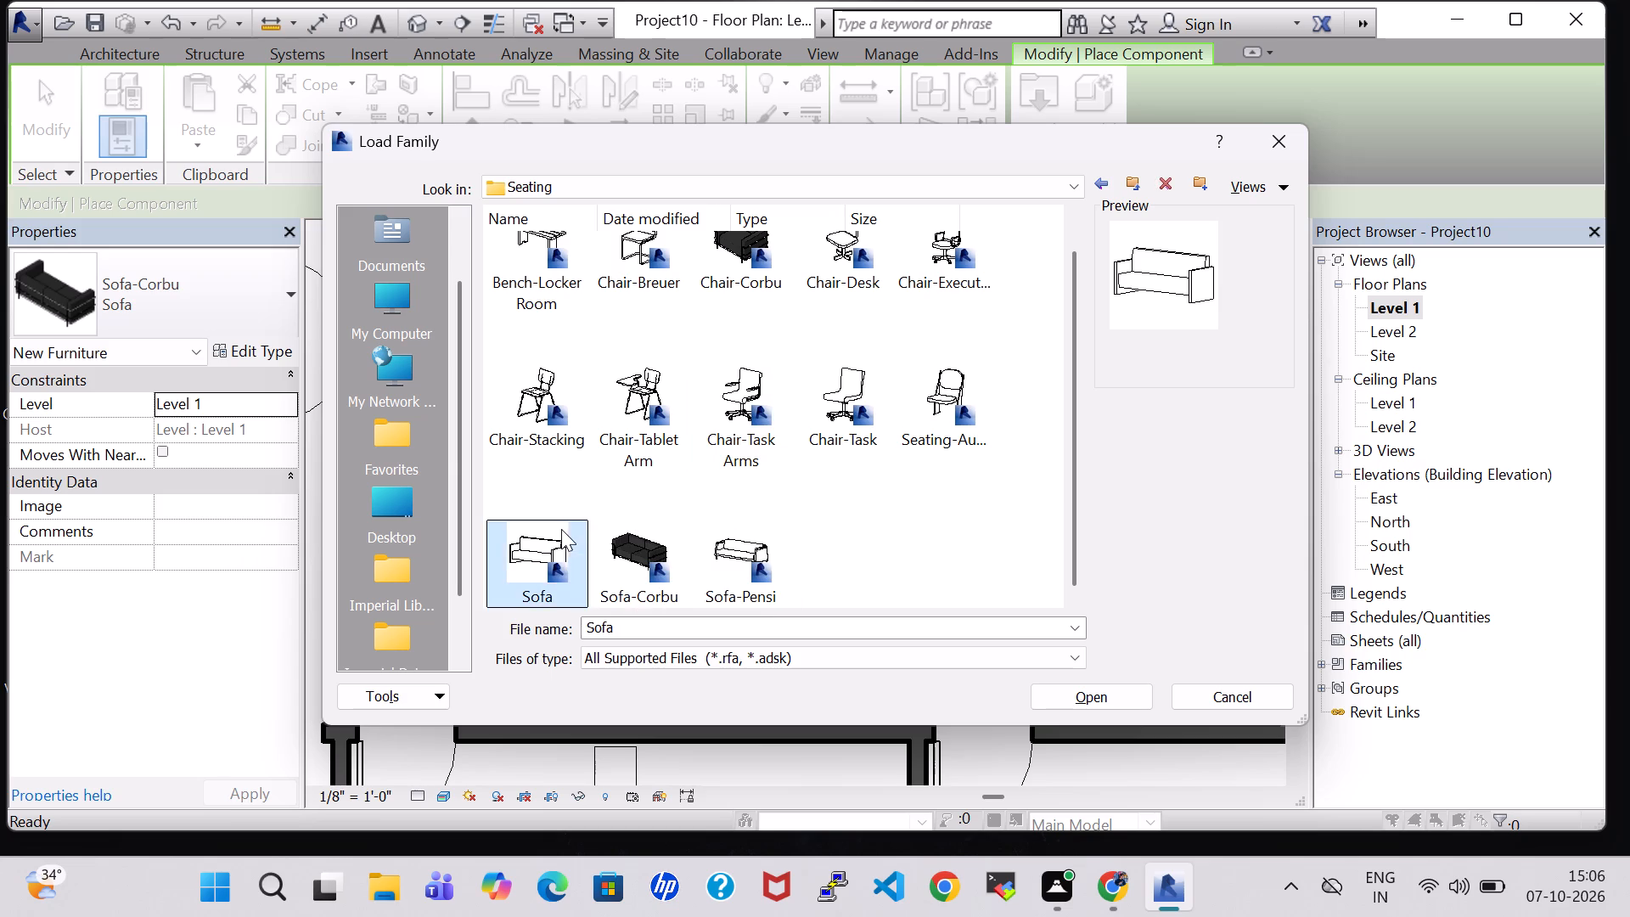
left_click(1113, 707)
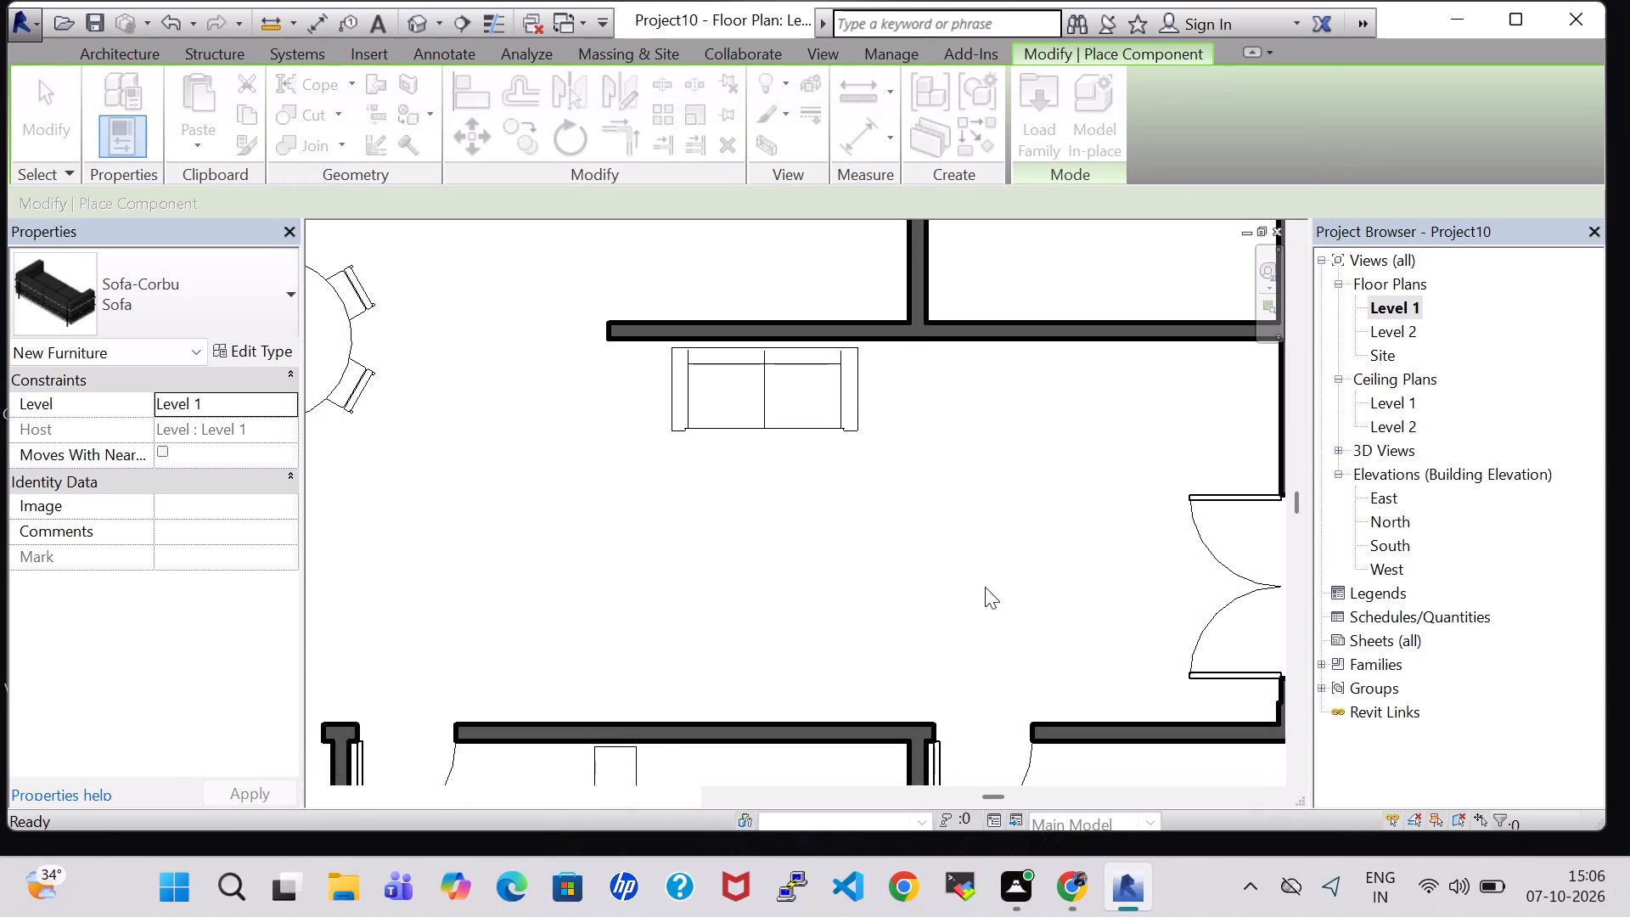
Place the 72" Sofa rotated north-south, southwest of the Sofa-Corbu, centred about 4' 9" from the partition wall.
key("space")
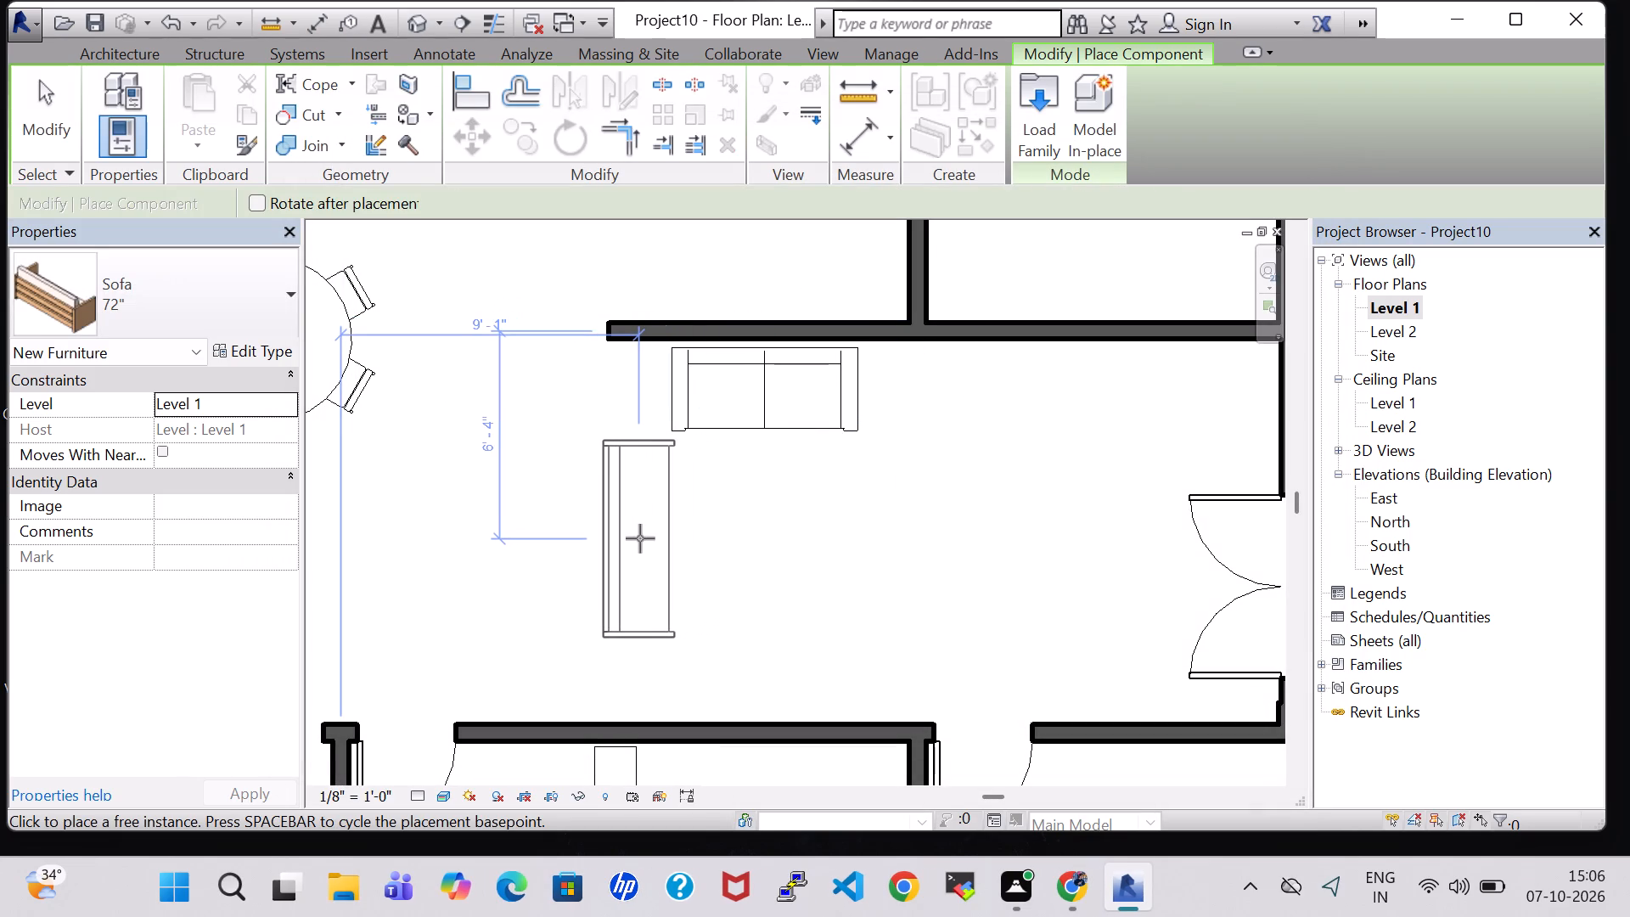
left_click(634, 487)
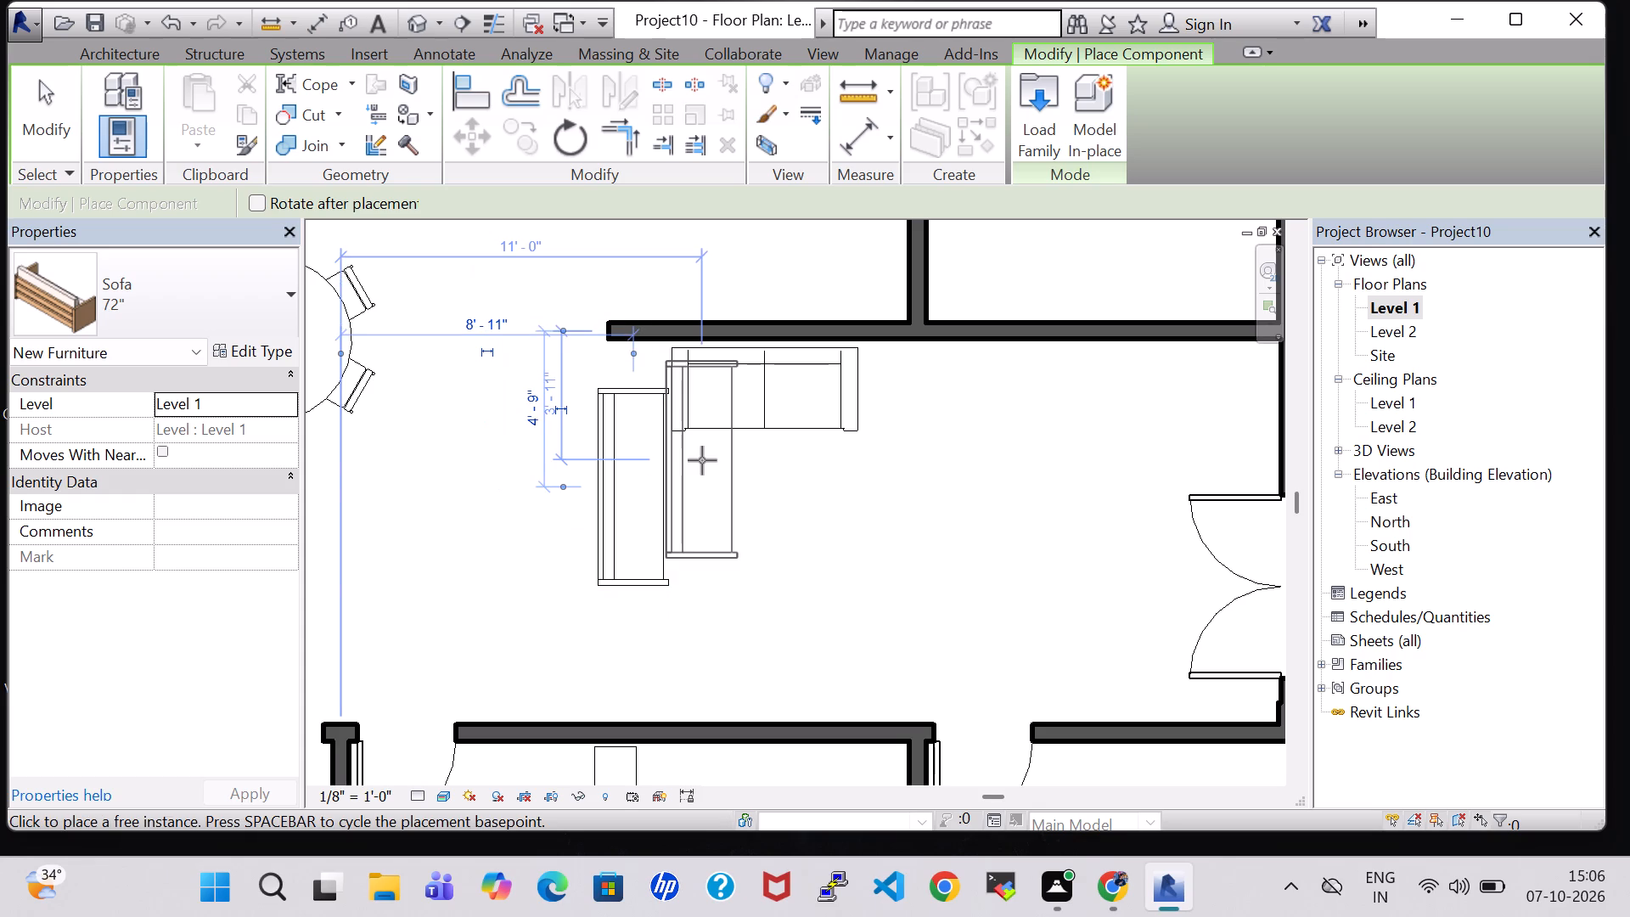
key("Escape")
key("Escape")
Nudge the Sofa-Corbu east along the partition wall until it is about 9' 9" from the east wall.
left_click(740, 391)
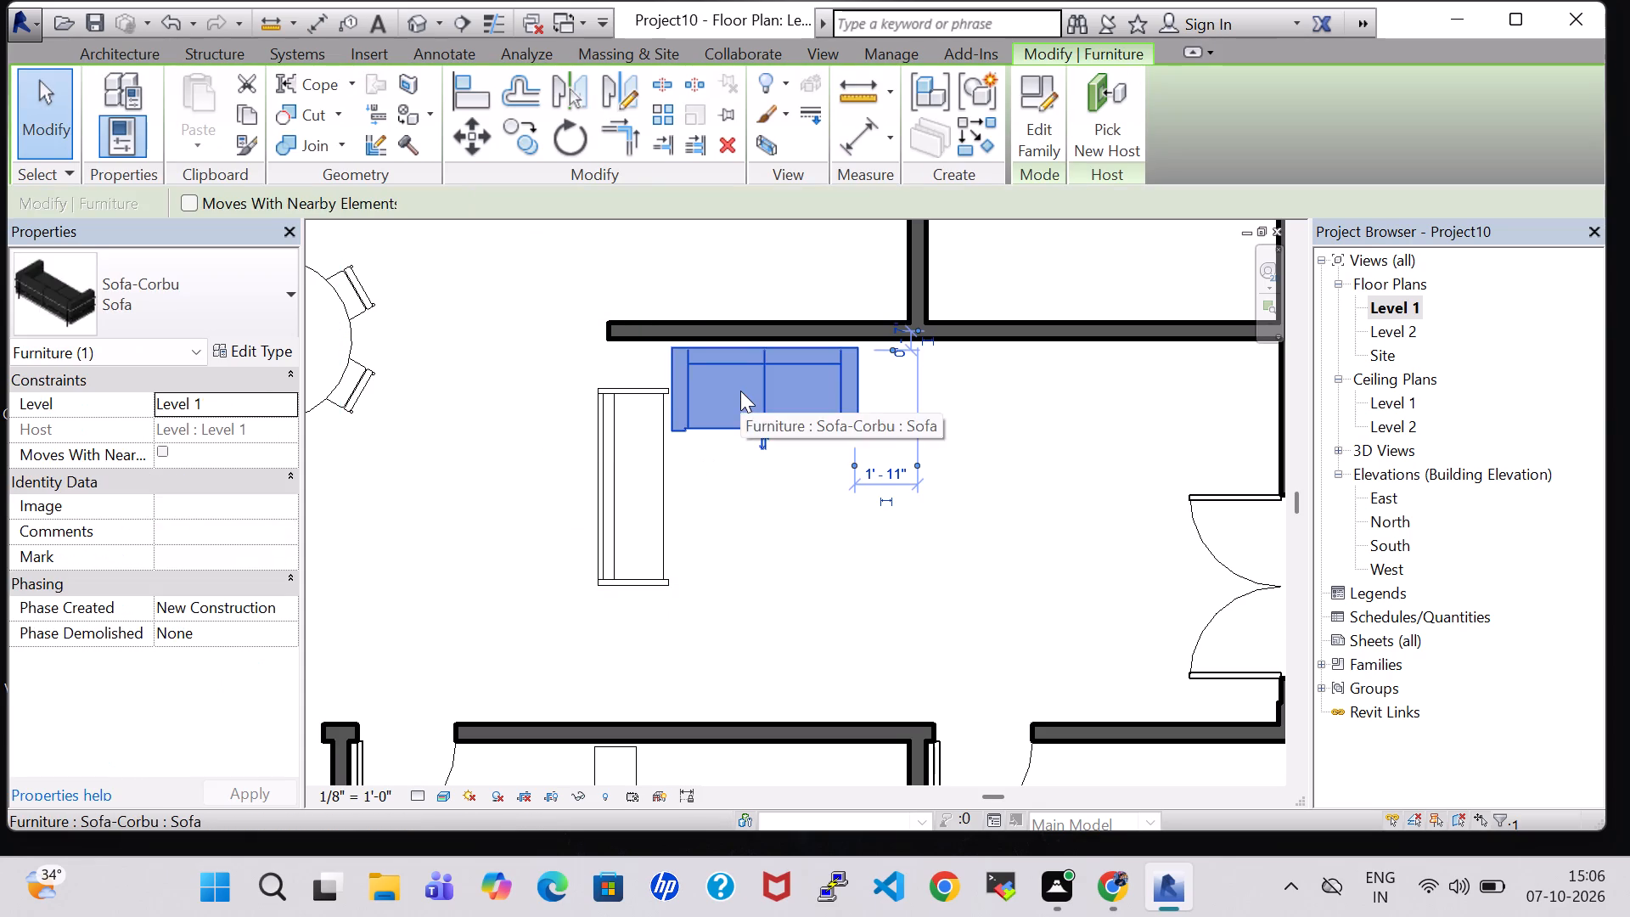
key("Right")
key("Right")
key("Right")
key("Right")
key("Right")
key("Right")
key("Right")
key("Right")
key("Right")
key("Right")
key("Right")
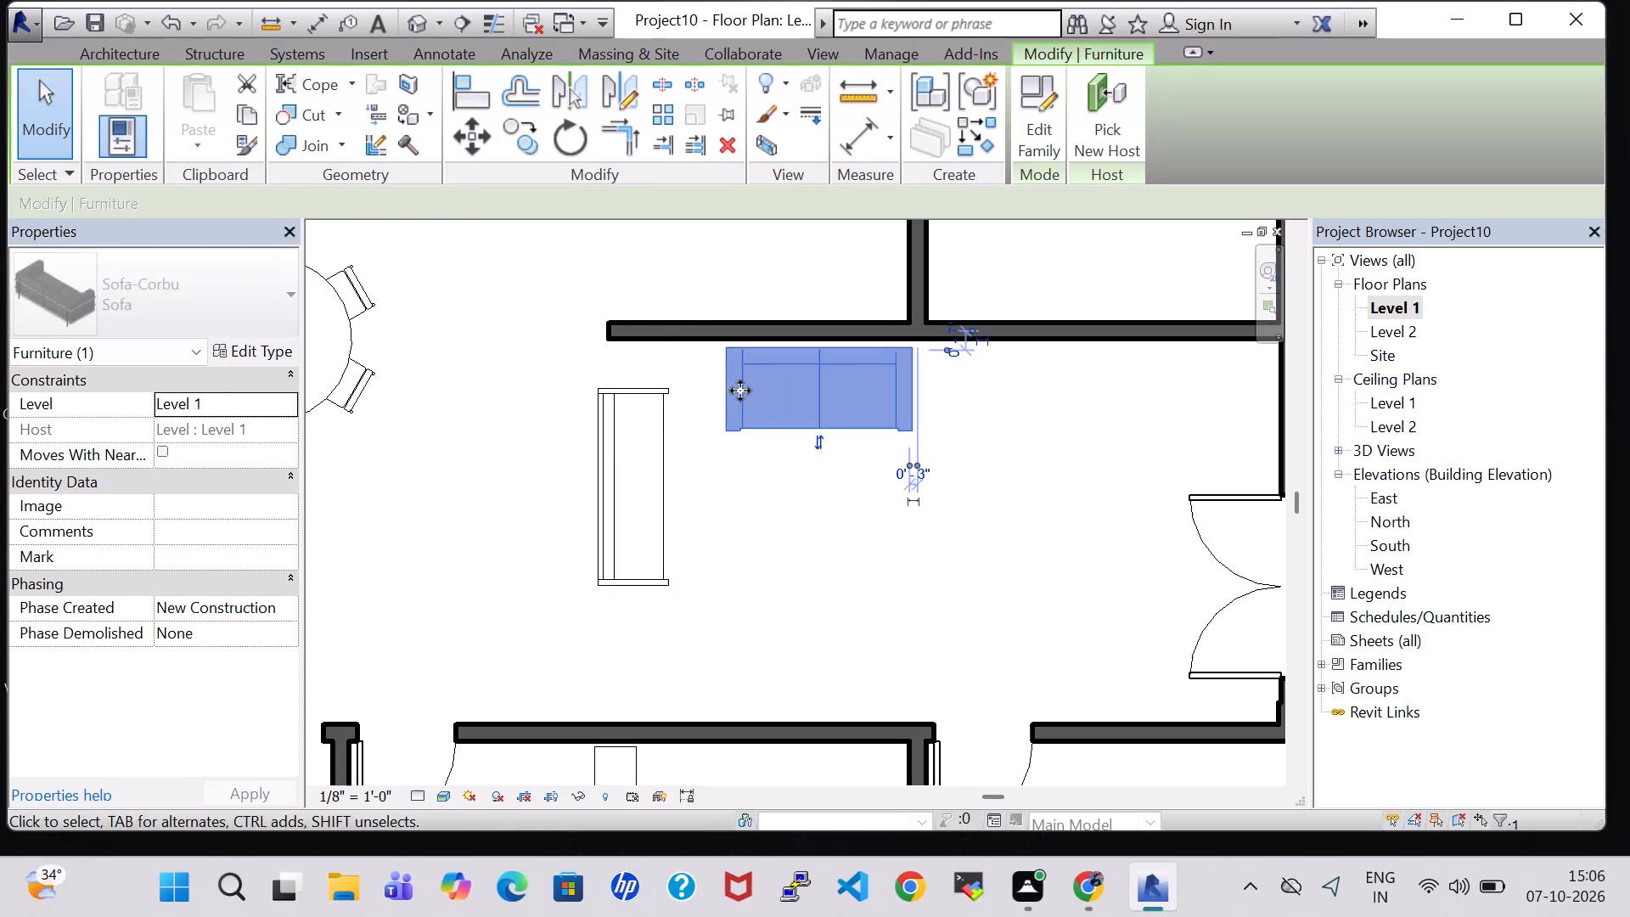
key("Right")
key("Right")
key("Right")
key("Right")
key("Right")
key("Right")
key("Right")
key("Right")
key("Right")
key("Right")
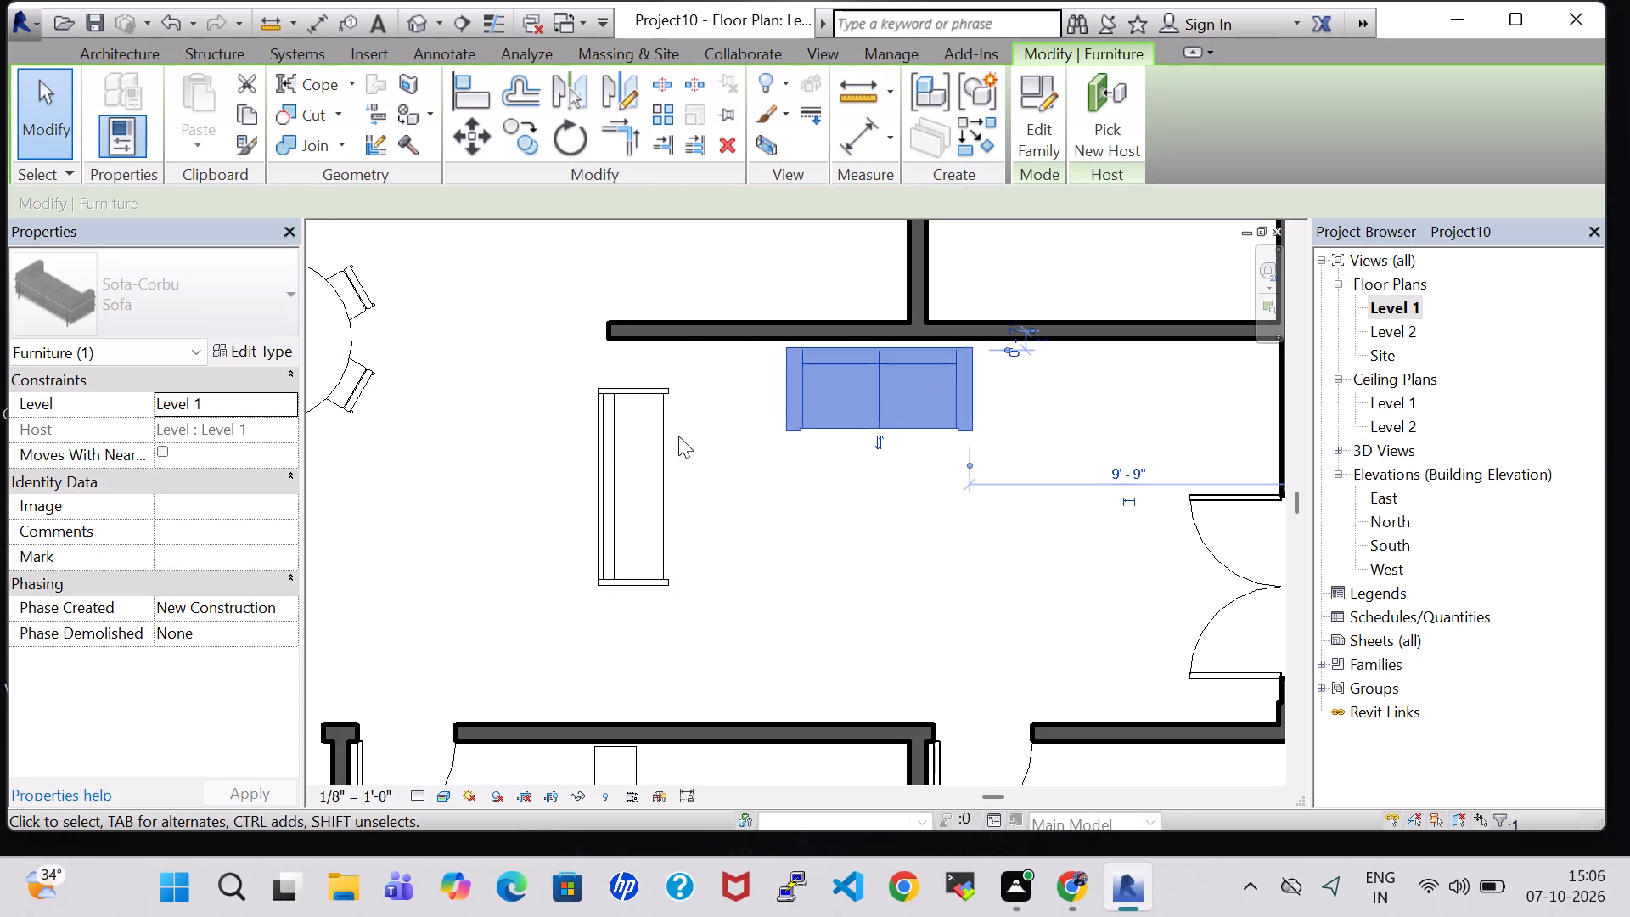
Nudge the 72" Sofa east until its centre is about 10' 5" from the bedroom's west wall line.
left_click(621, 465)
key("Right")
key("Right")
key("Right")
key("Right")
key("Right")
key("Right")
key("Right")
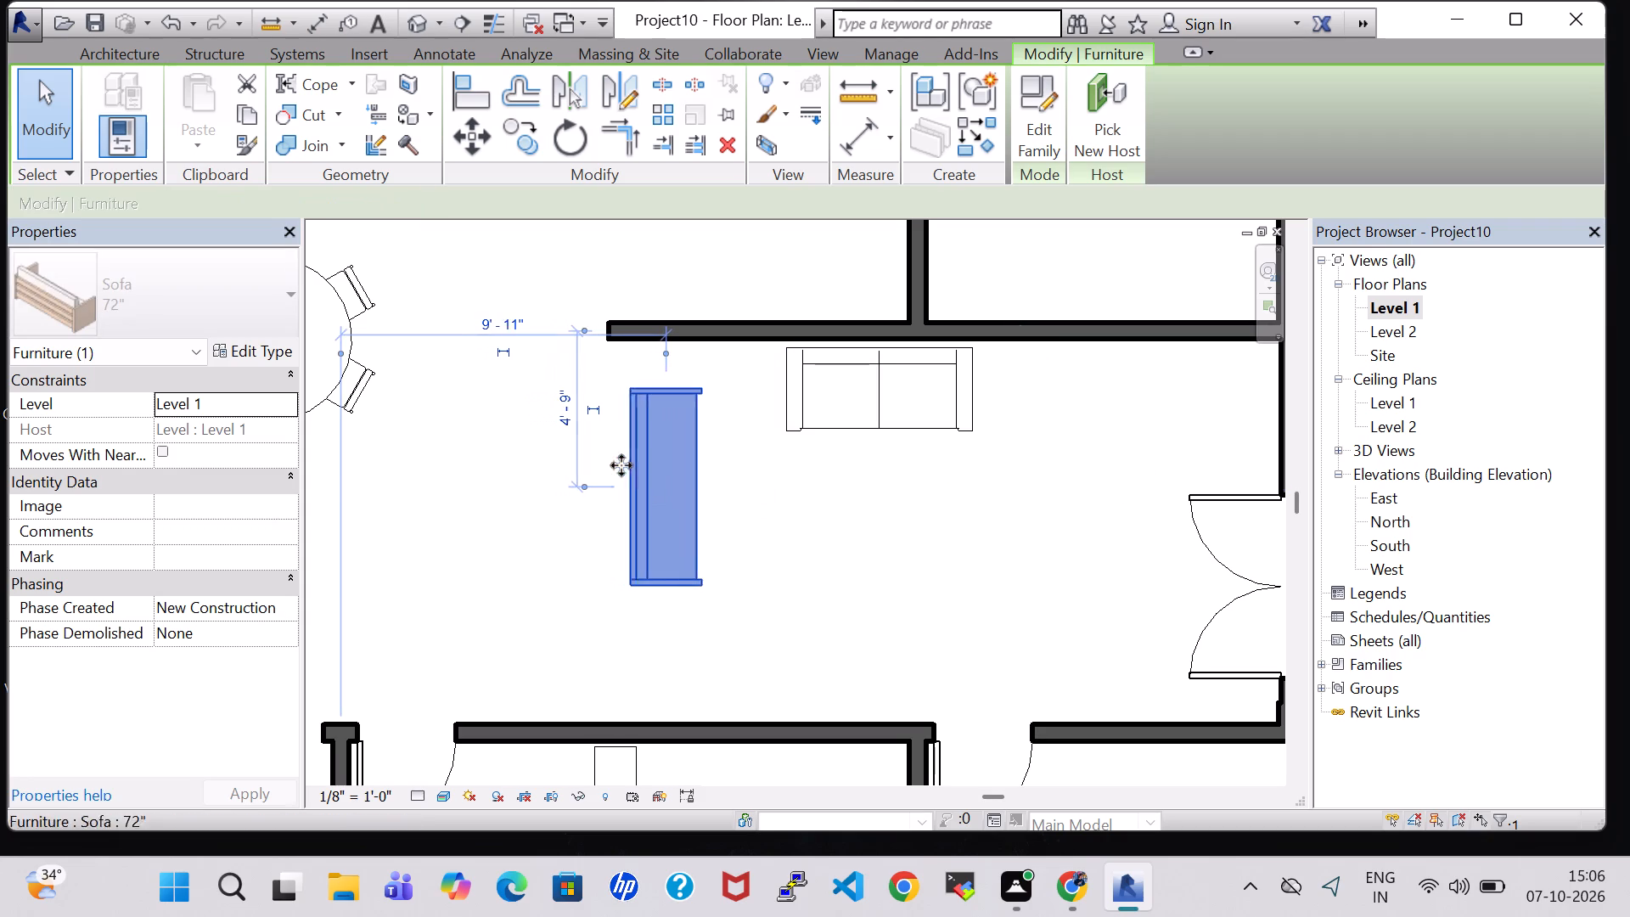
key("Right")
key("Right")
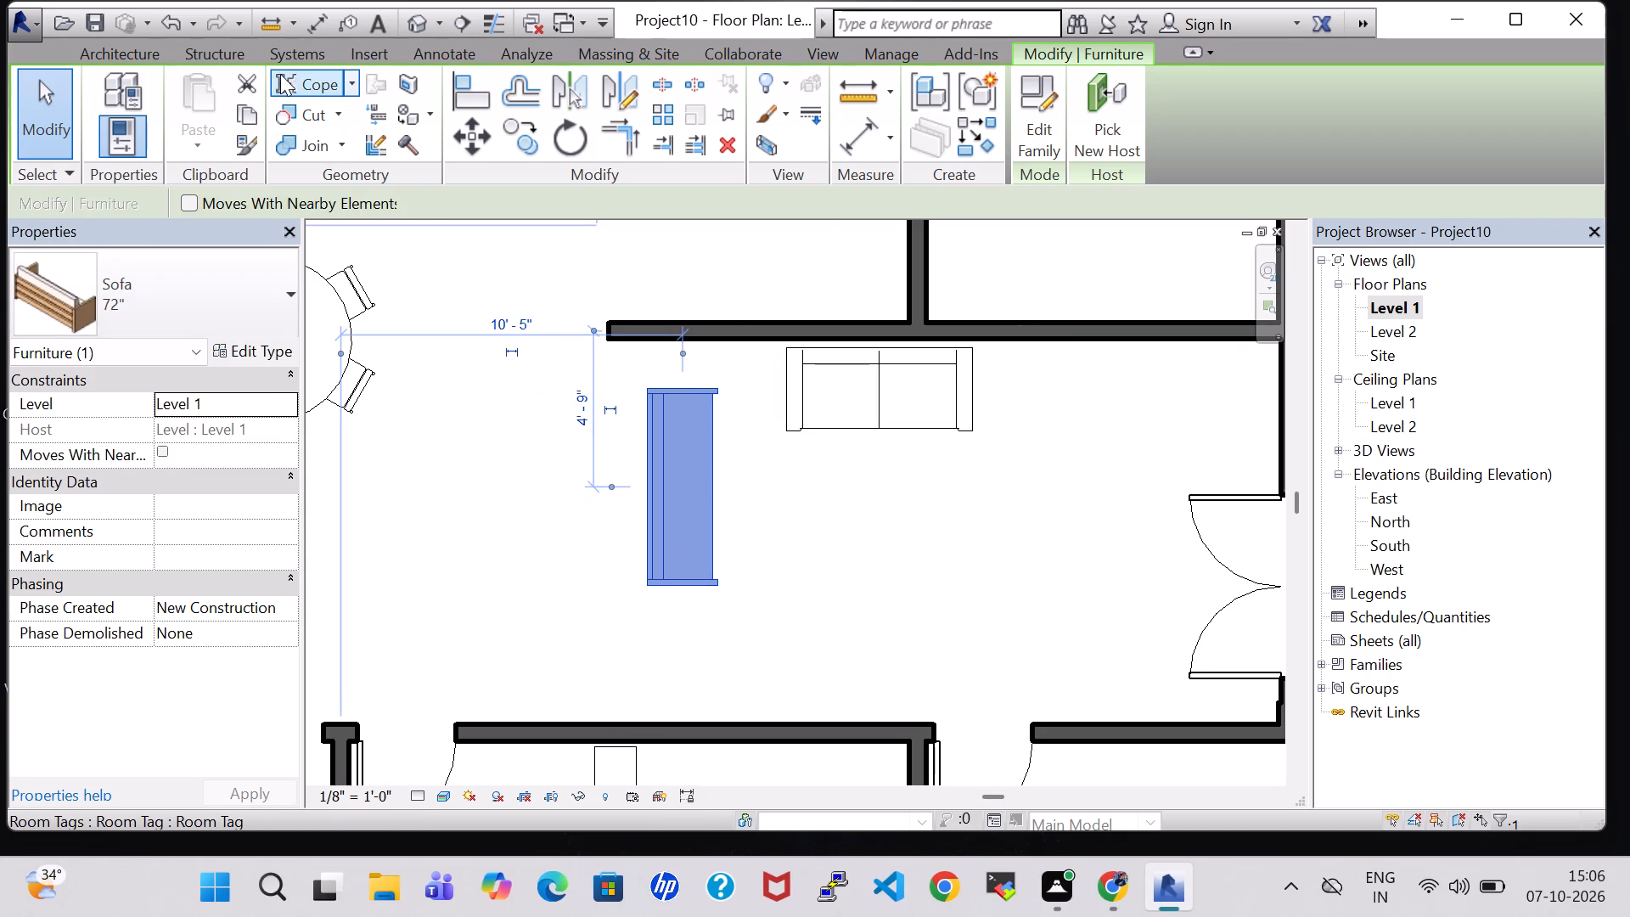
Load the Table-Ellipse family from the Tables folder of the US Imperial Furniture library.
left_click(121, 45)
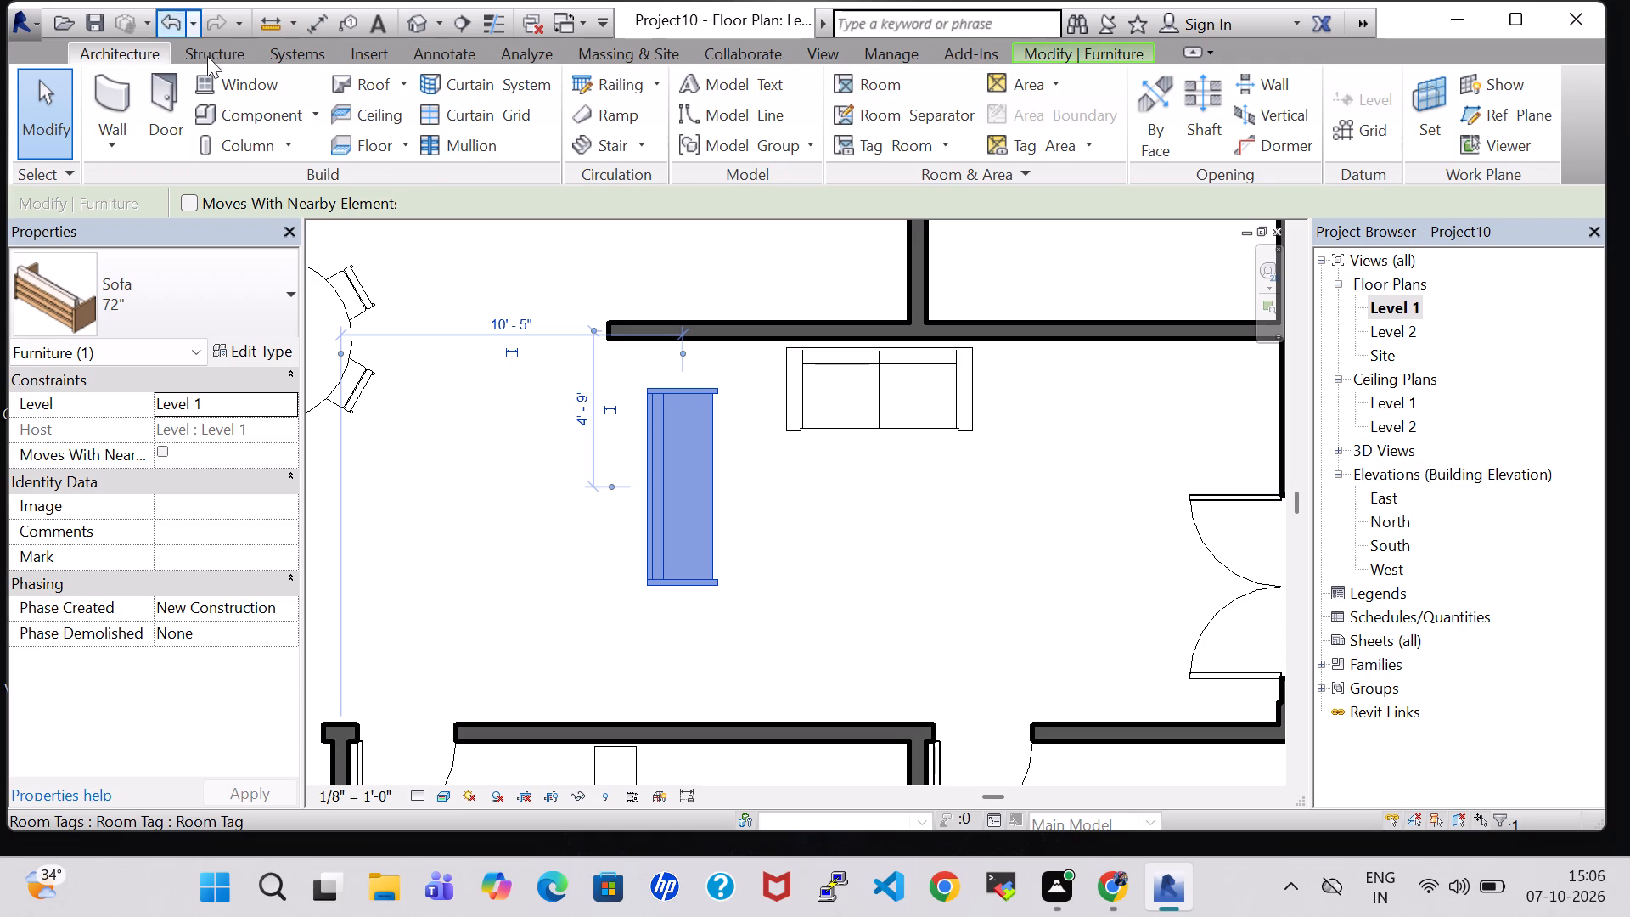
left_click(254, 110)
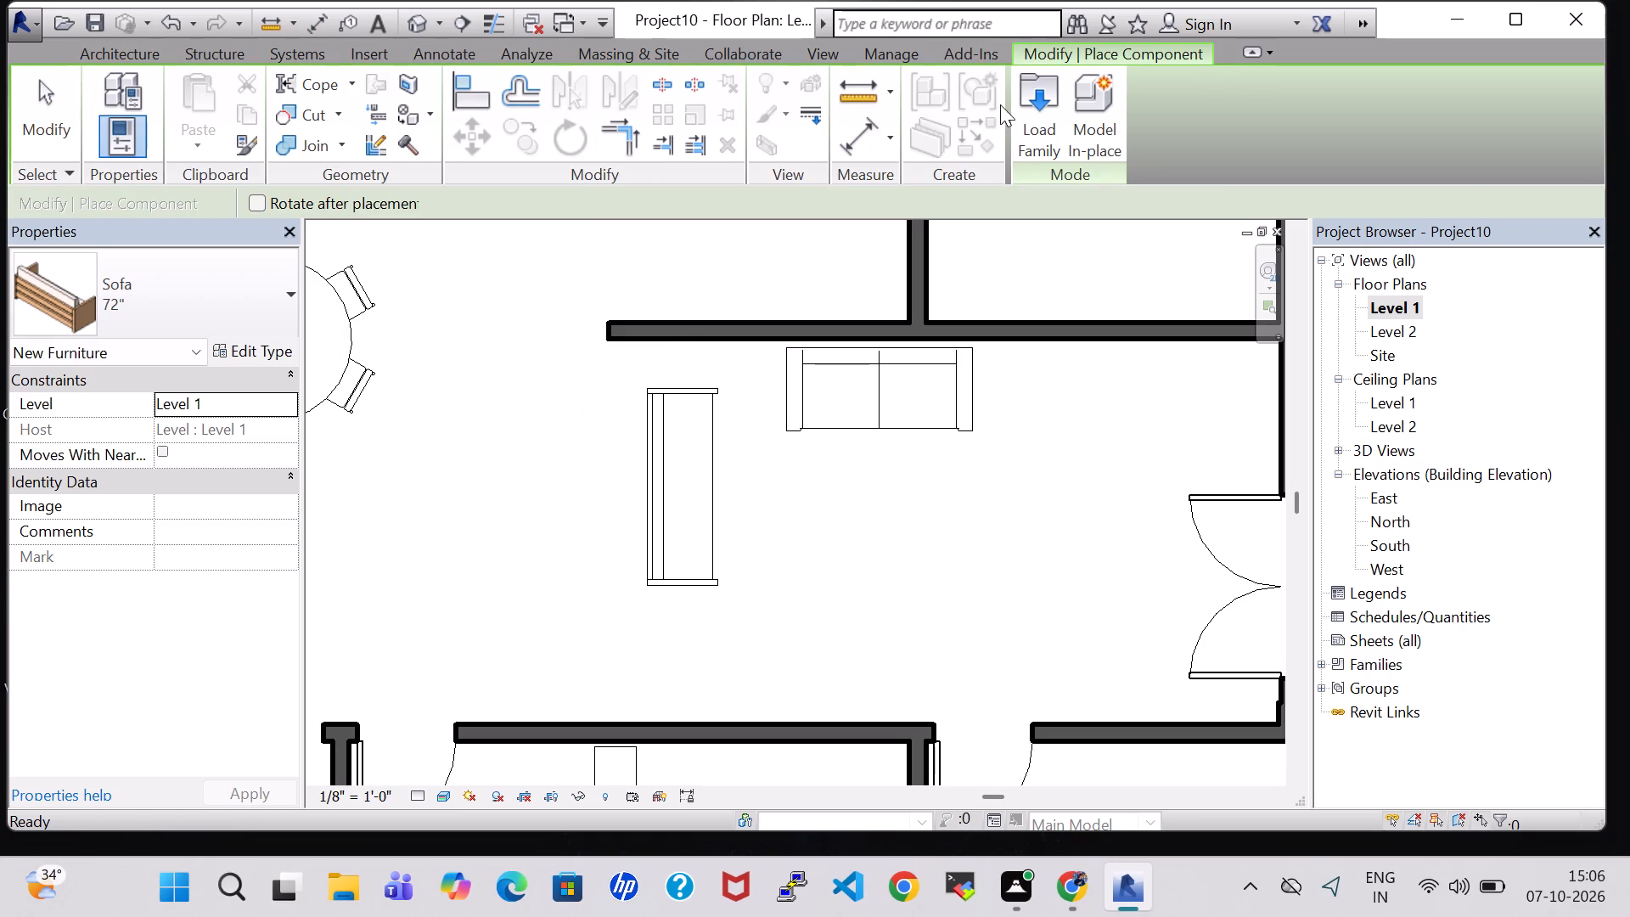
left_click(1042, 104)
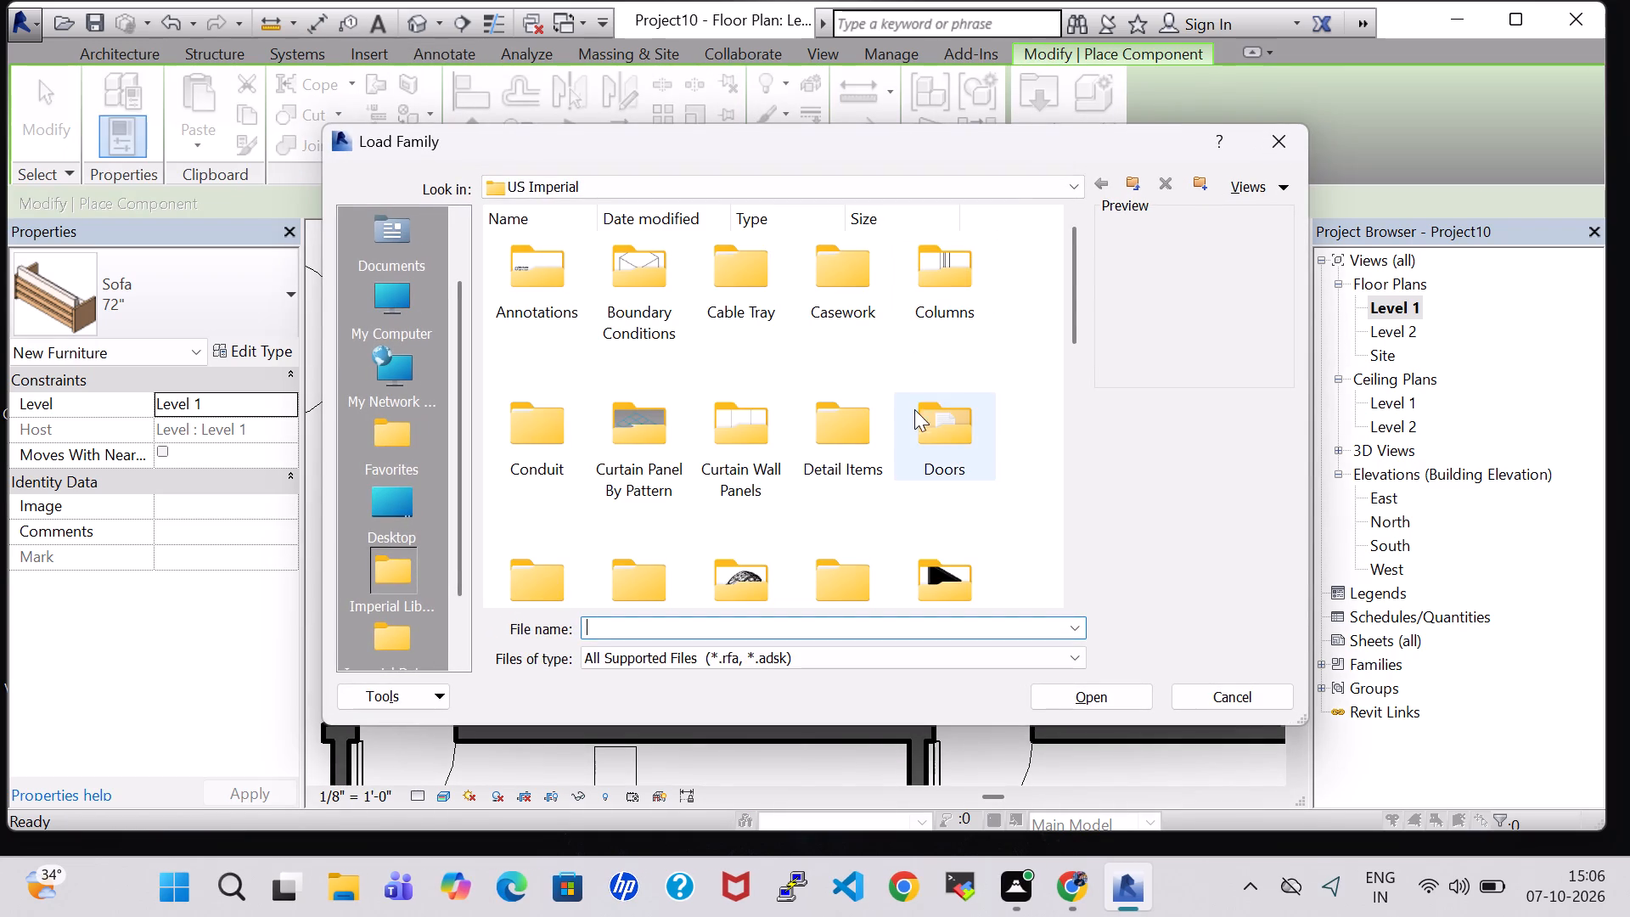
double_click(934, 583)
double_click(854, 286)
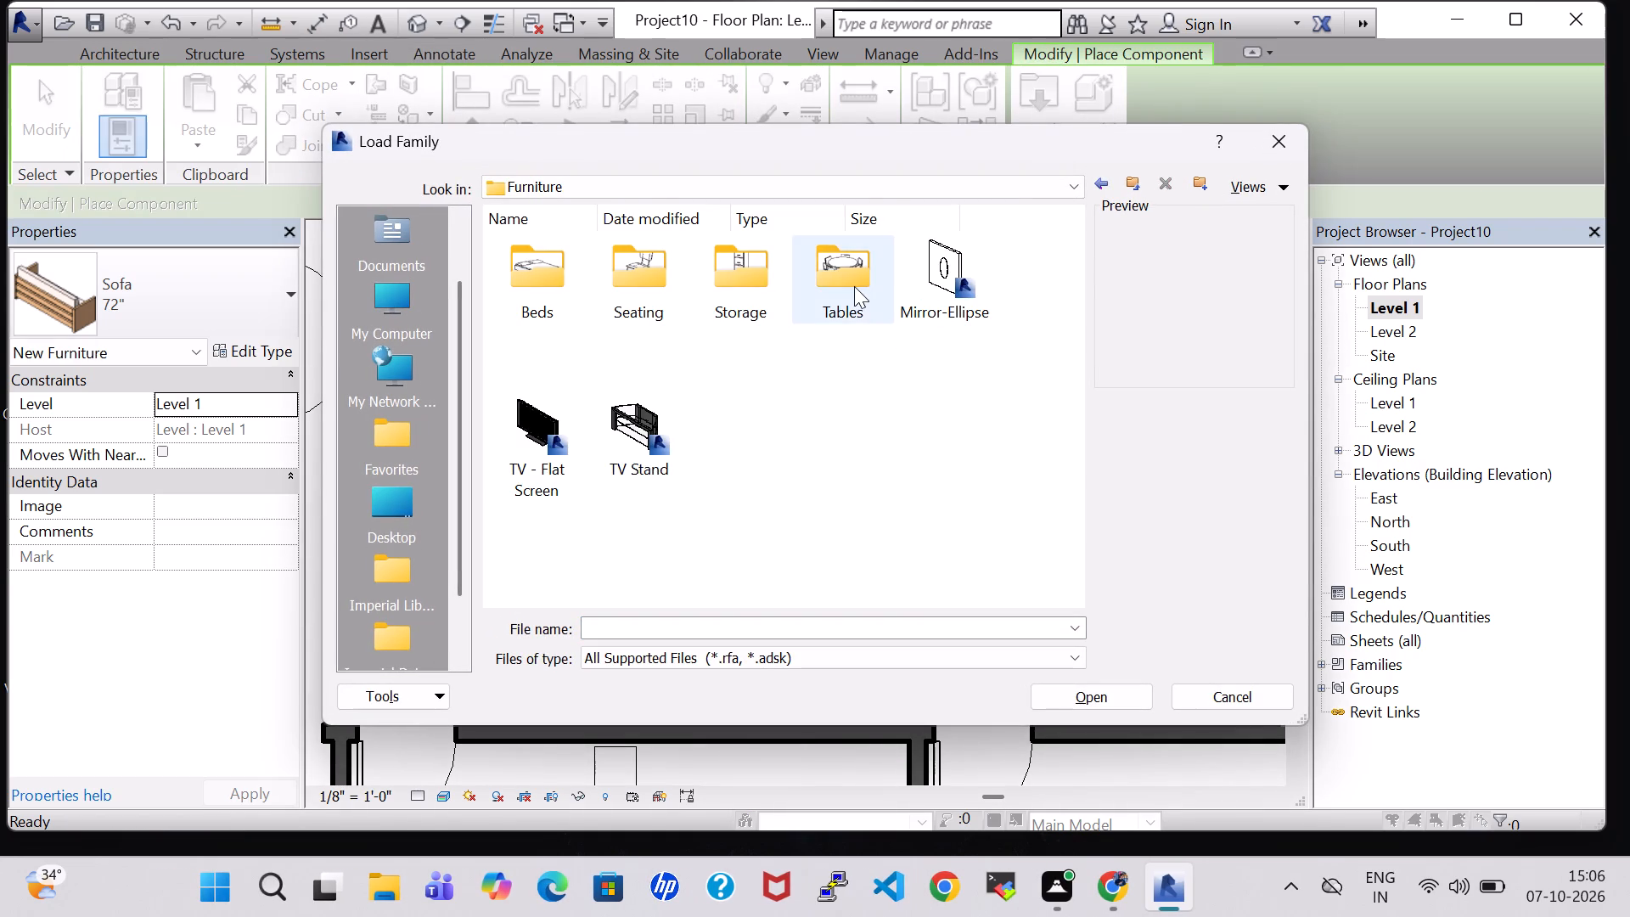
left_click(625, 411)
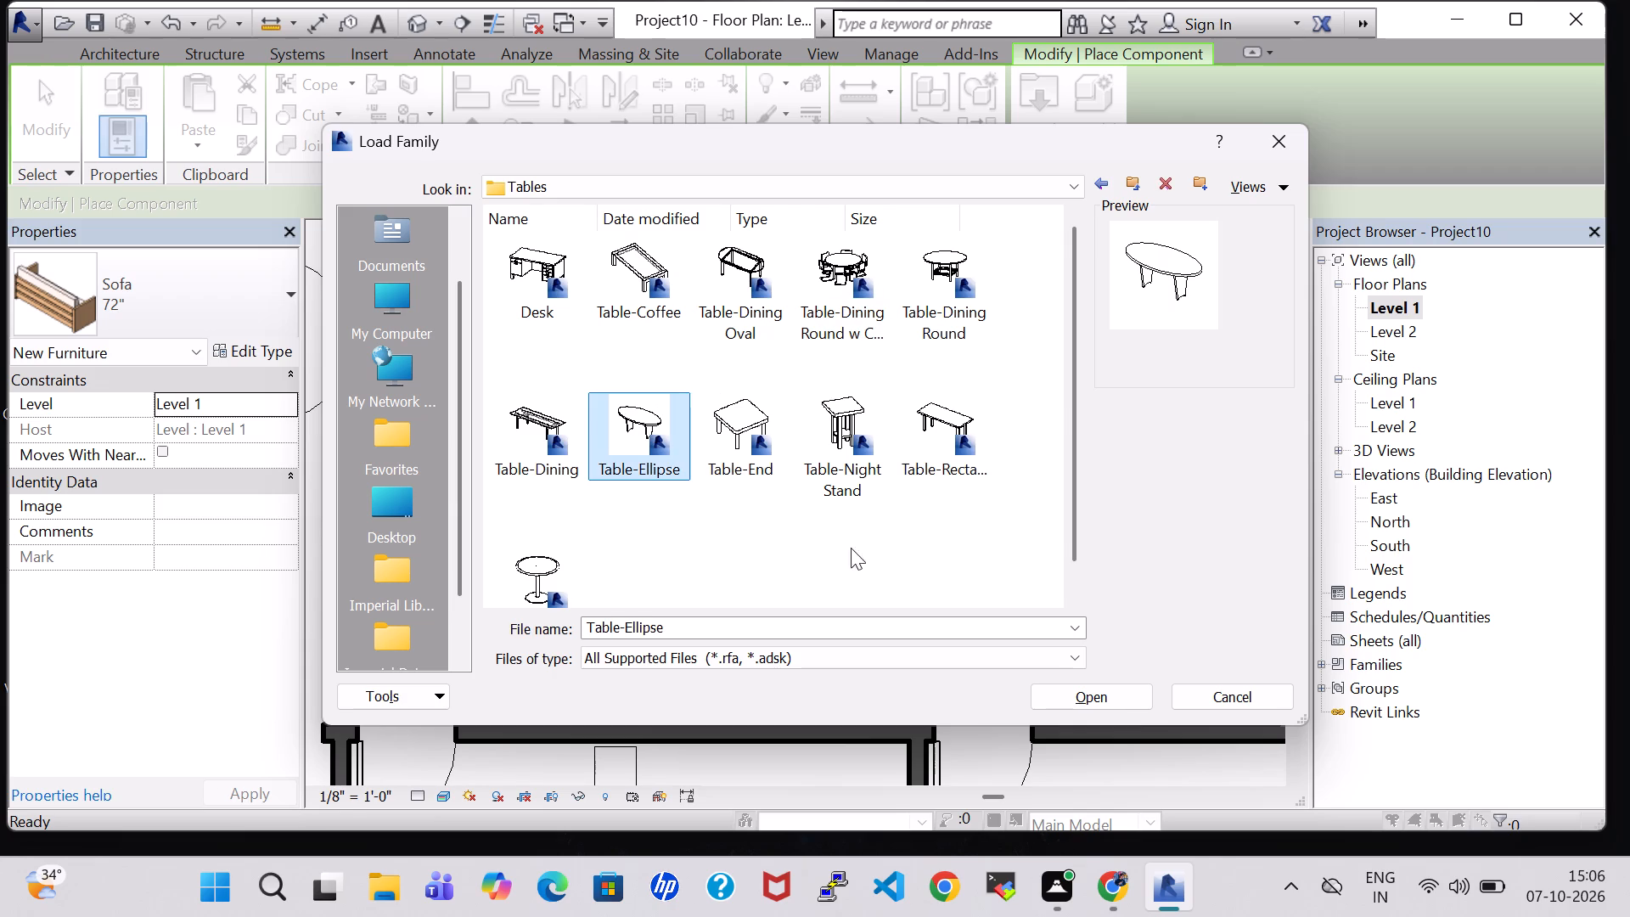
left_click(1070, 688)
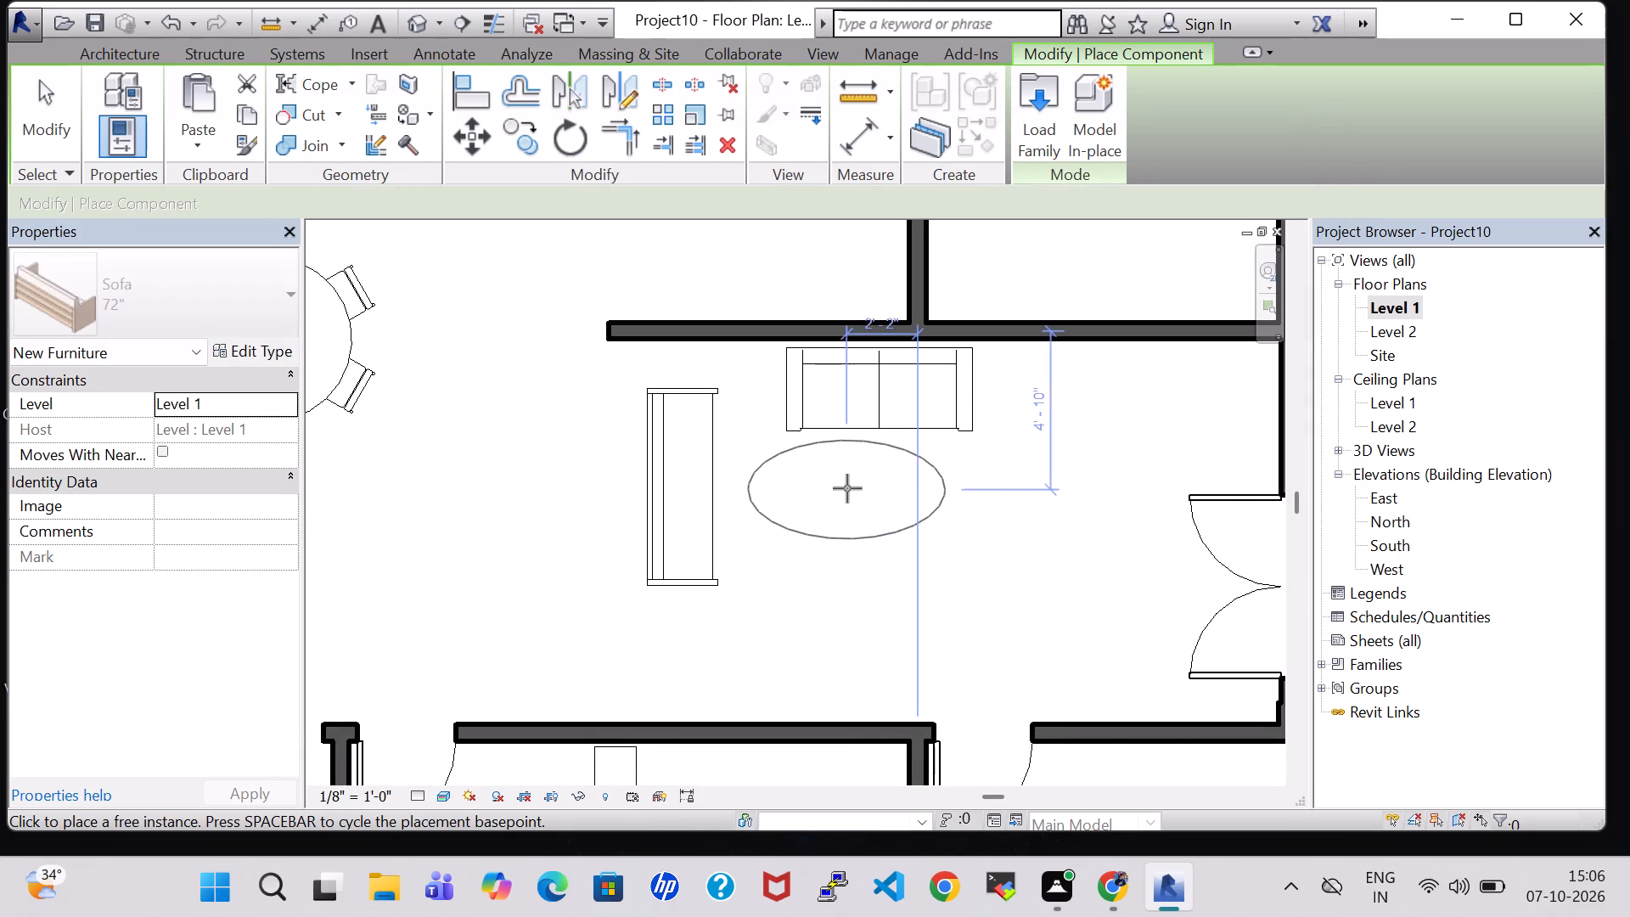
Place a Table-Ellipse of type 60" x 48" in front of the two sofas, centred about 5' 4" from the partition wall.
left_click(273, 297)
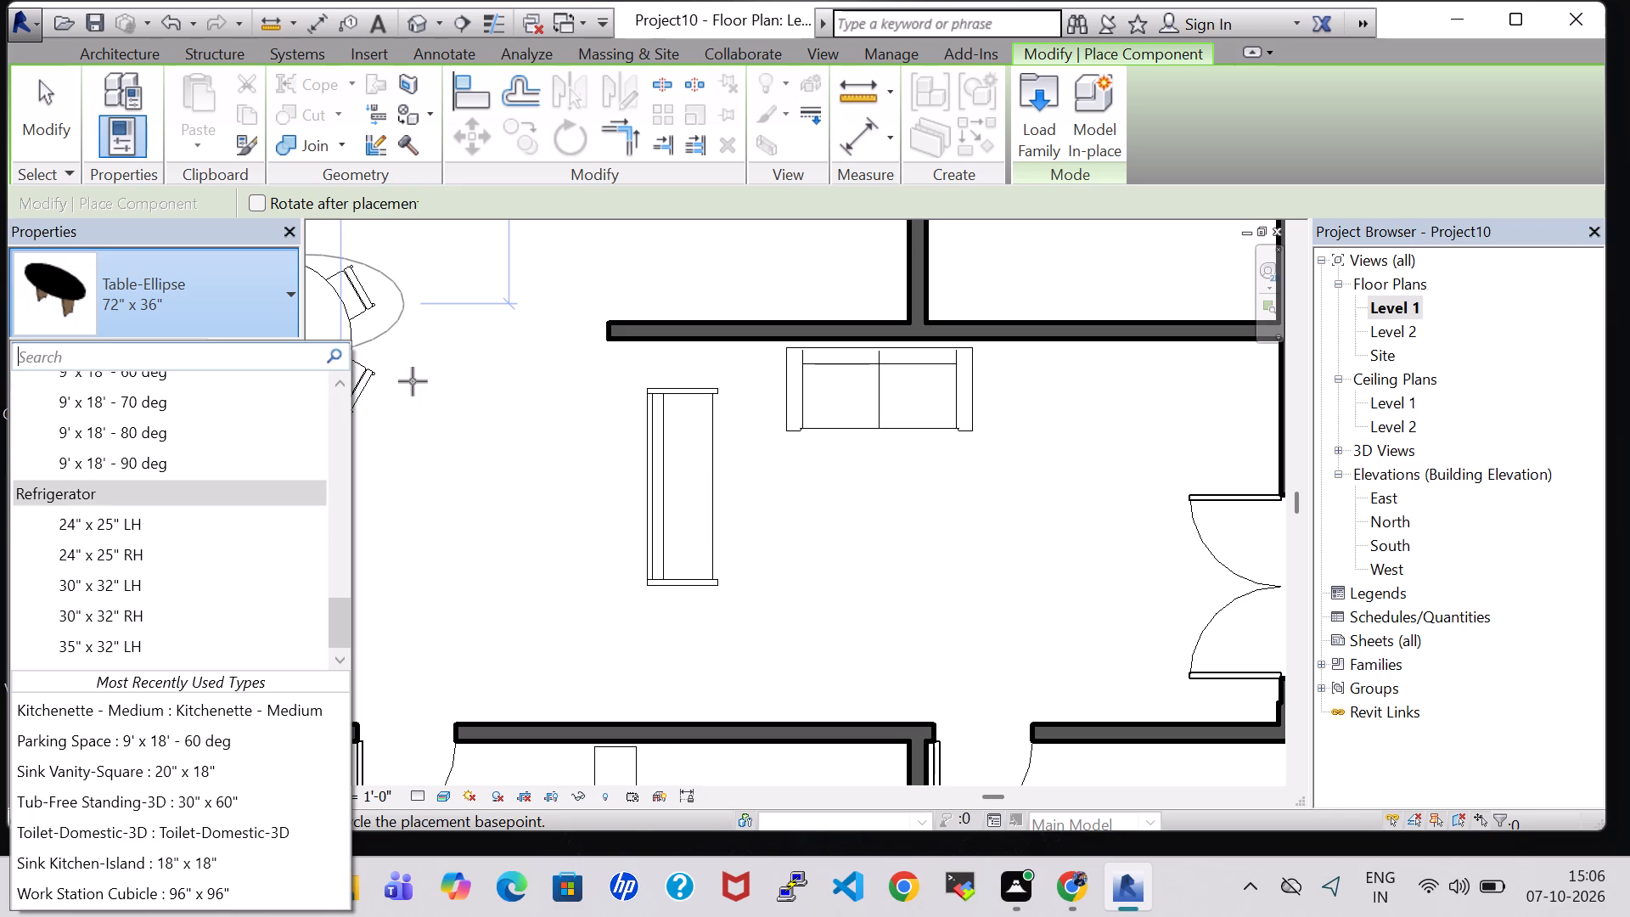
left_click(276, 293)
left_click(260, 308)
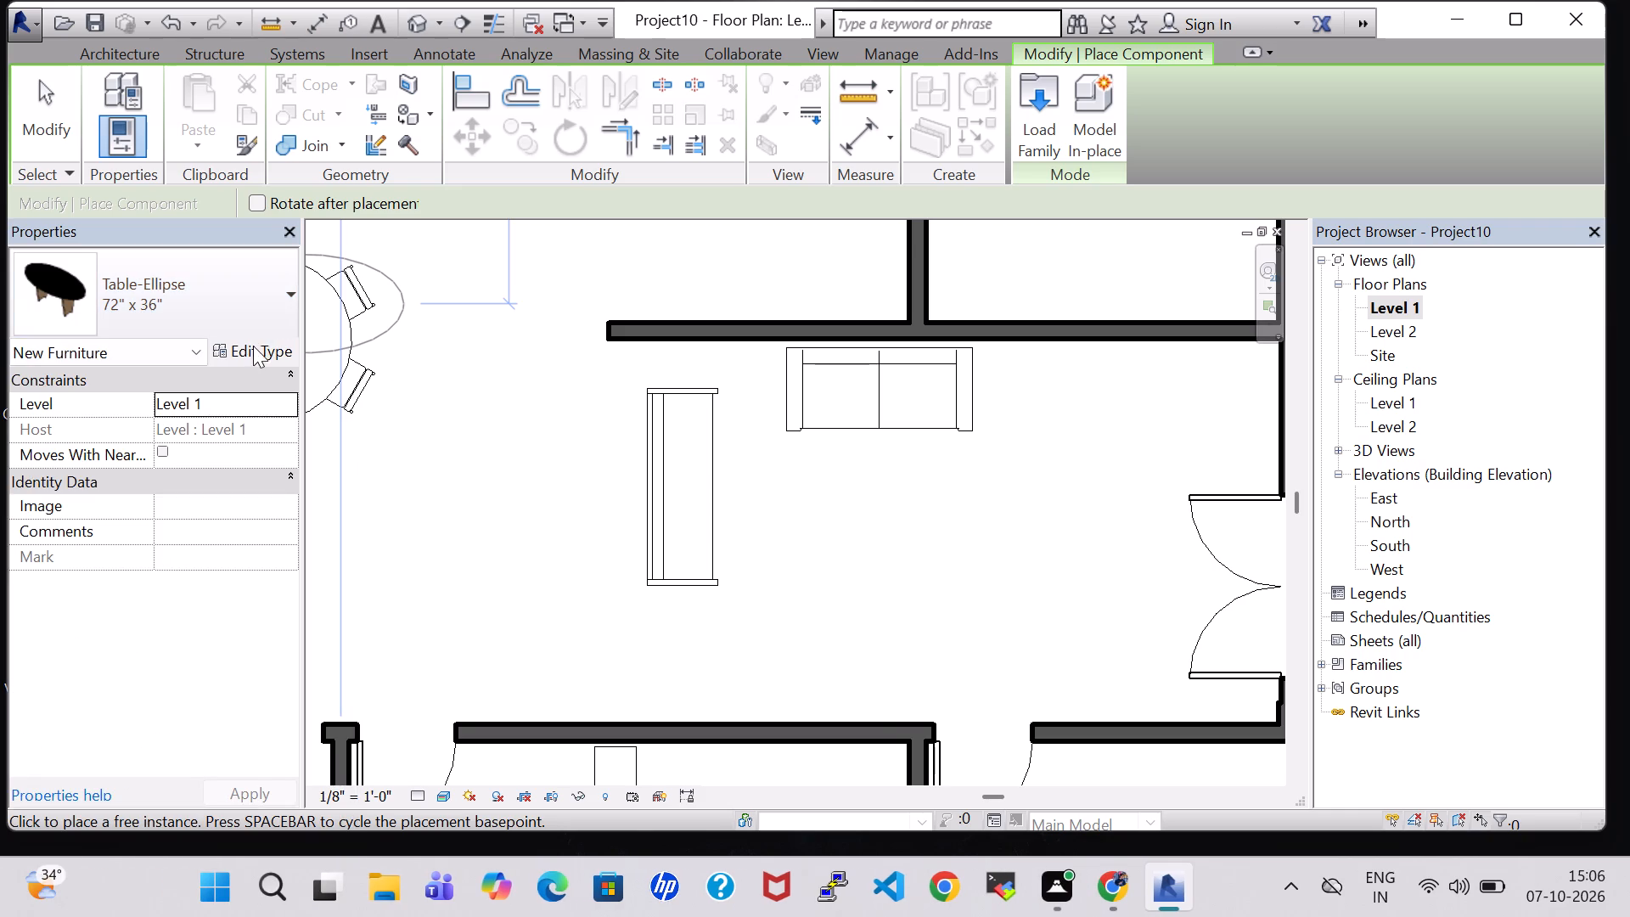
left_click(253, 346)
left_click(580, 204)
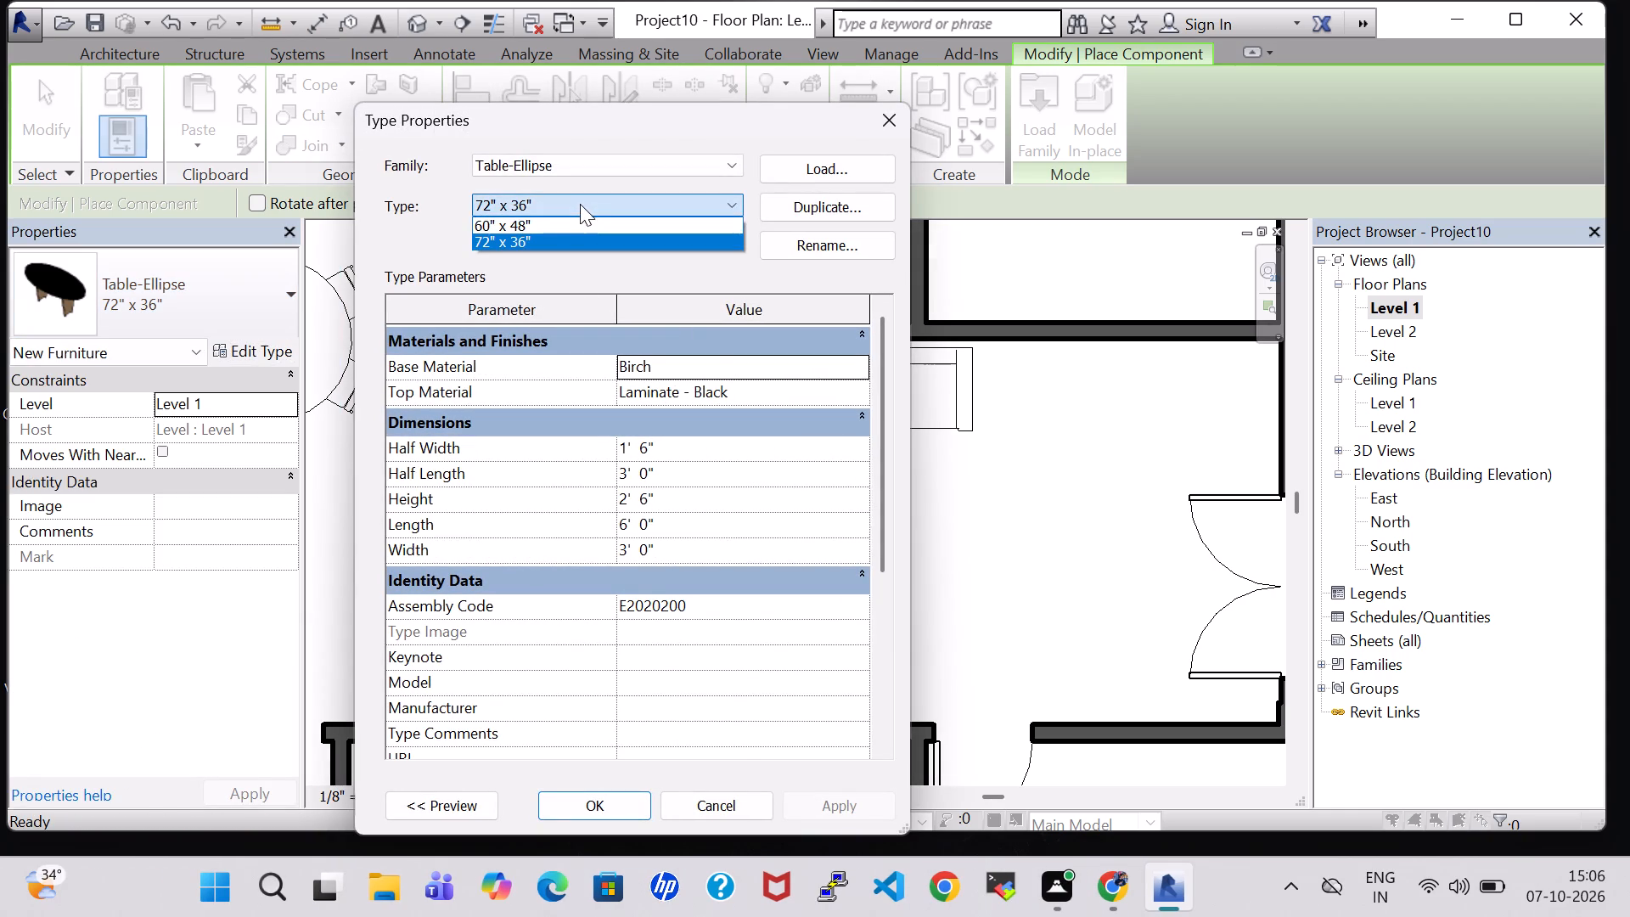
left_click(566, 217)
left_click(574, 798)
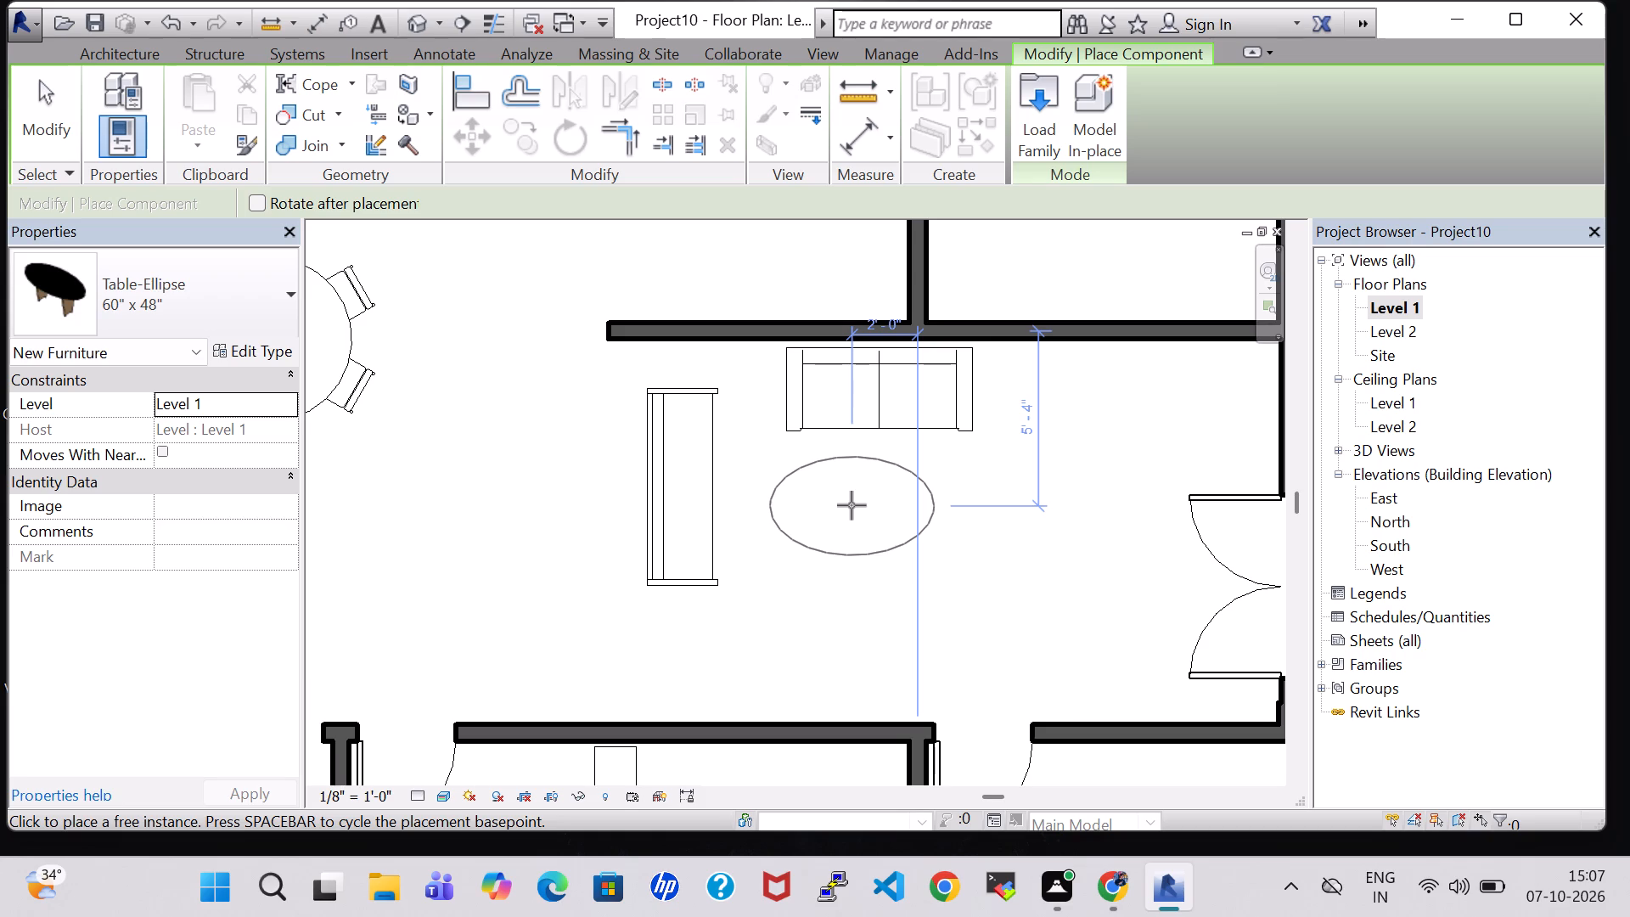
left_click(852, 505)
key("Escape")
key("Escape")
key("Escape")
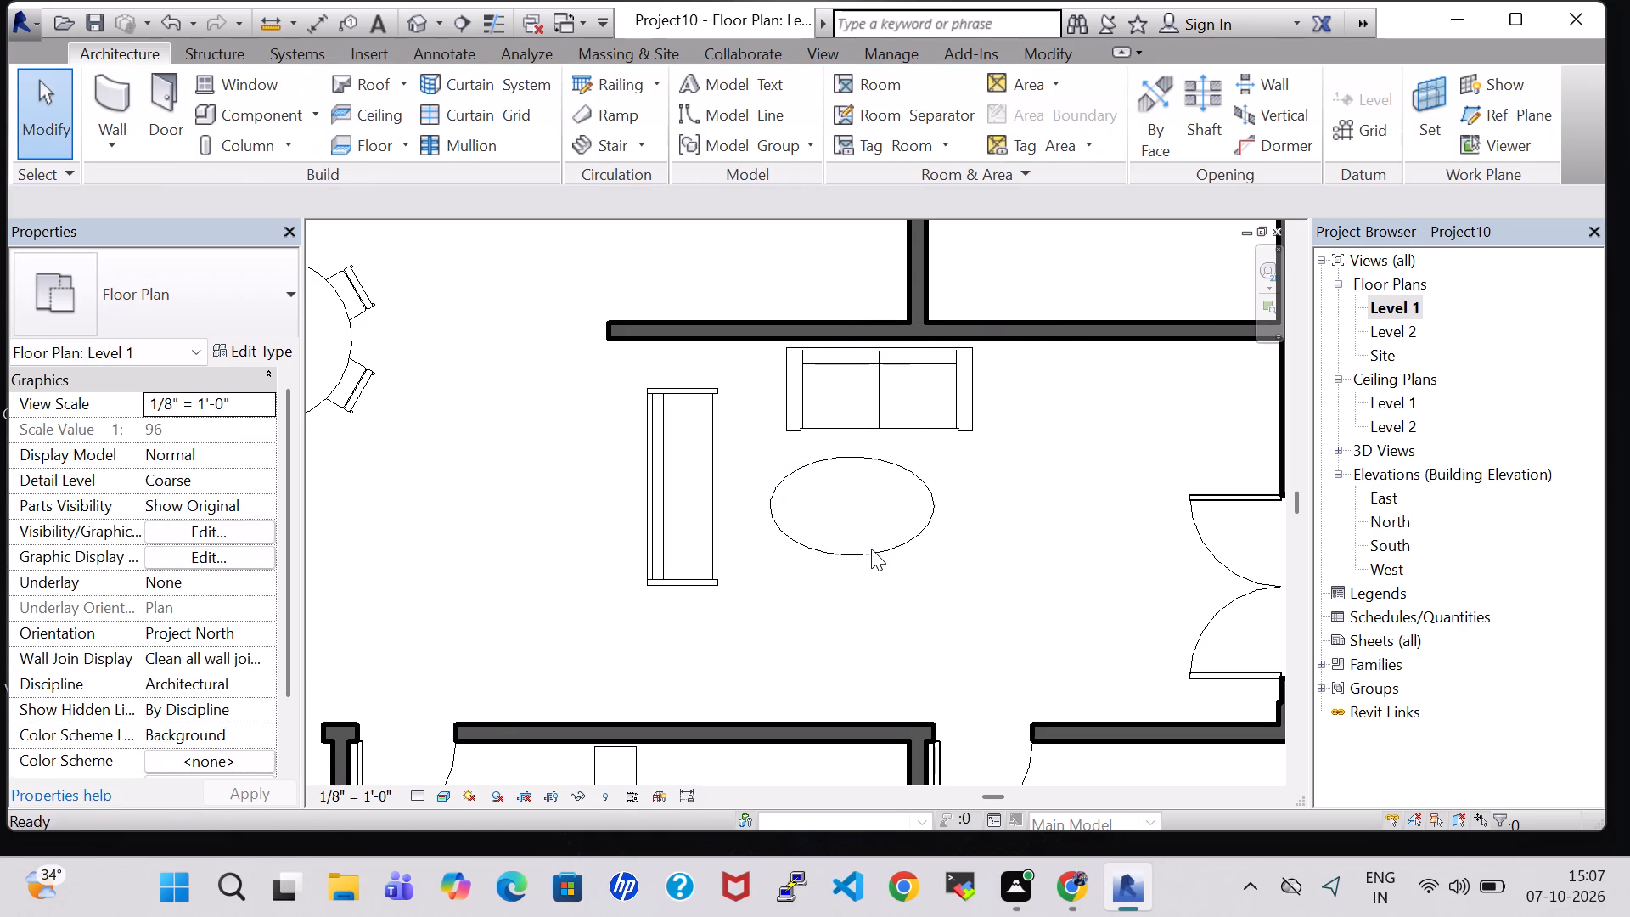
Place a tagged room in the area with the sofas and double-door entrance and name it LIVING ROOM.
scroll(871, 549, "down", 3)
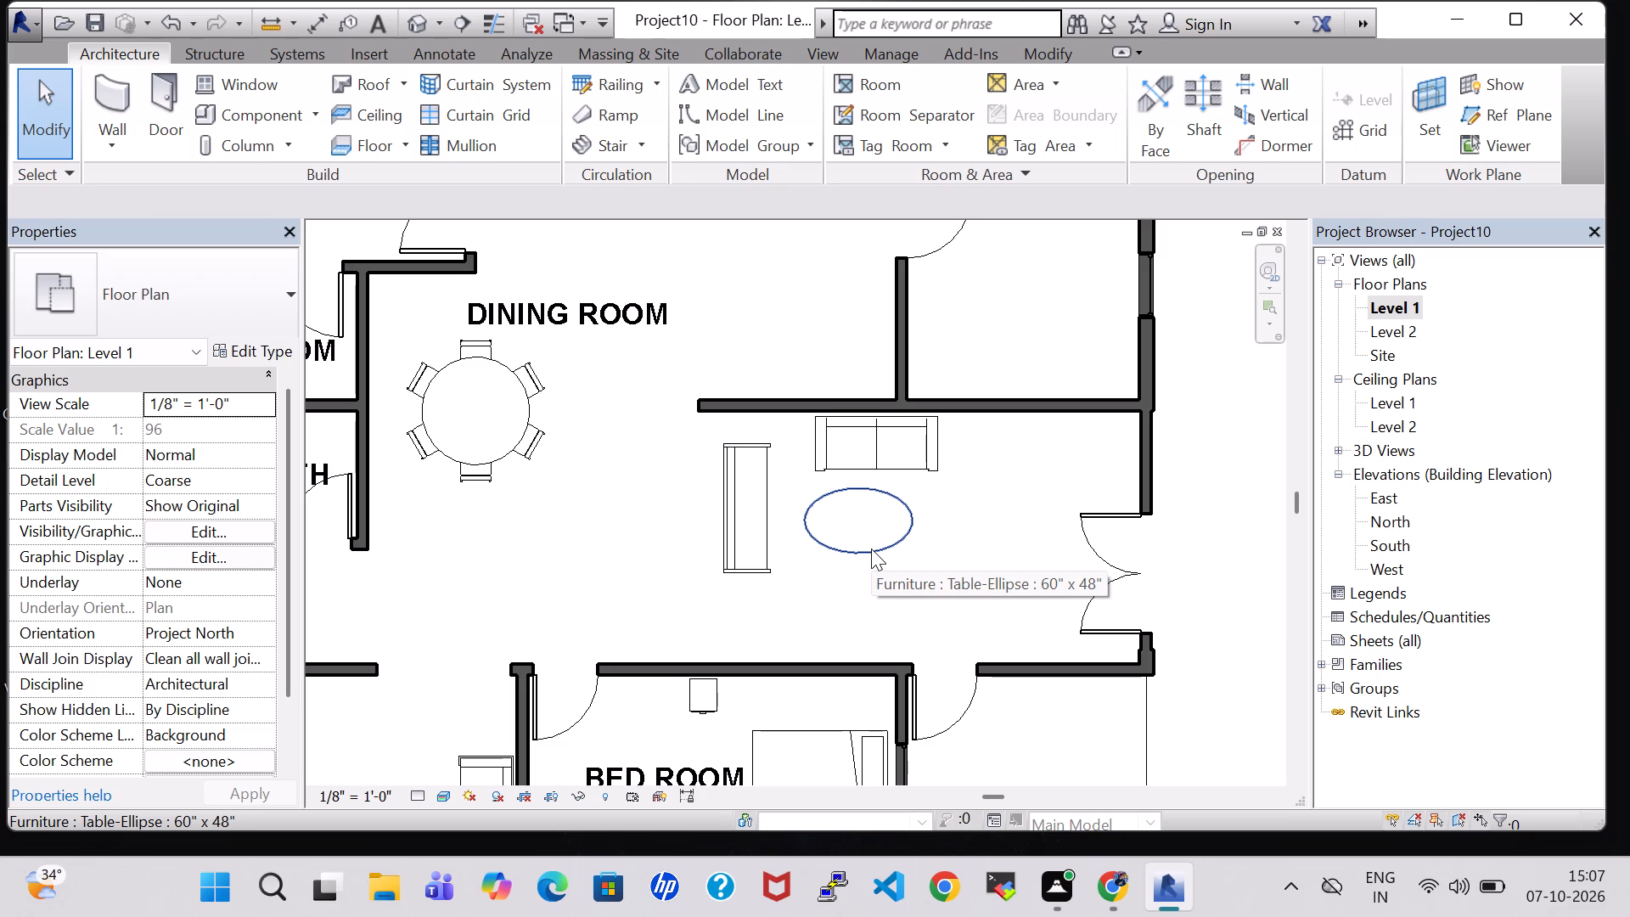
key("Escape")
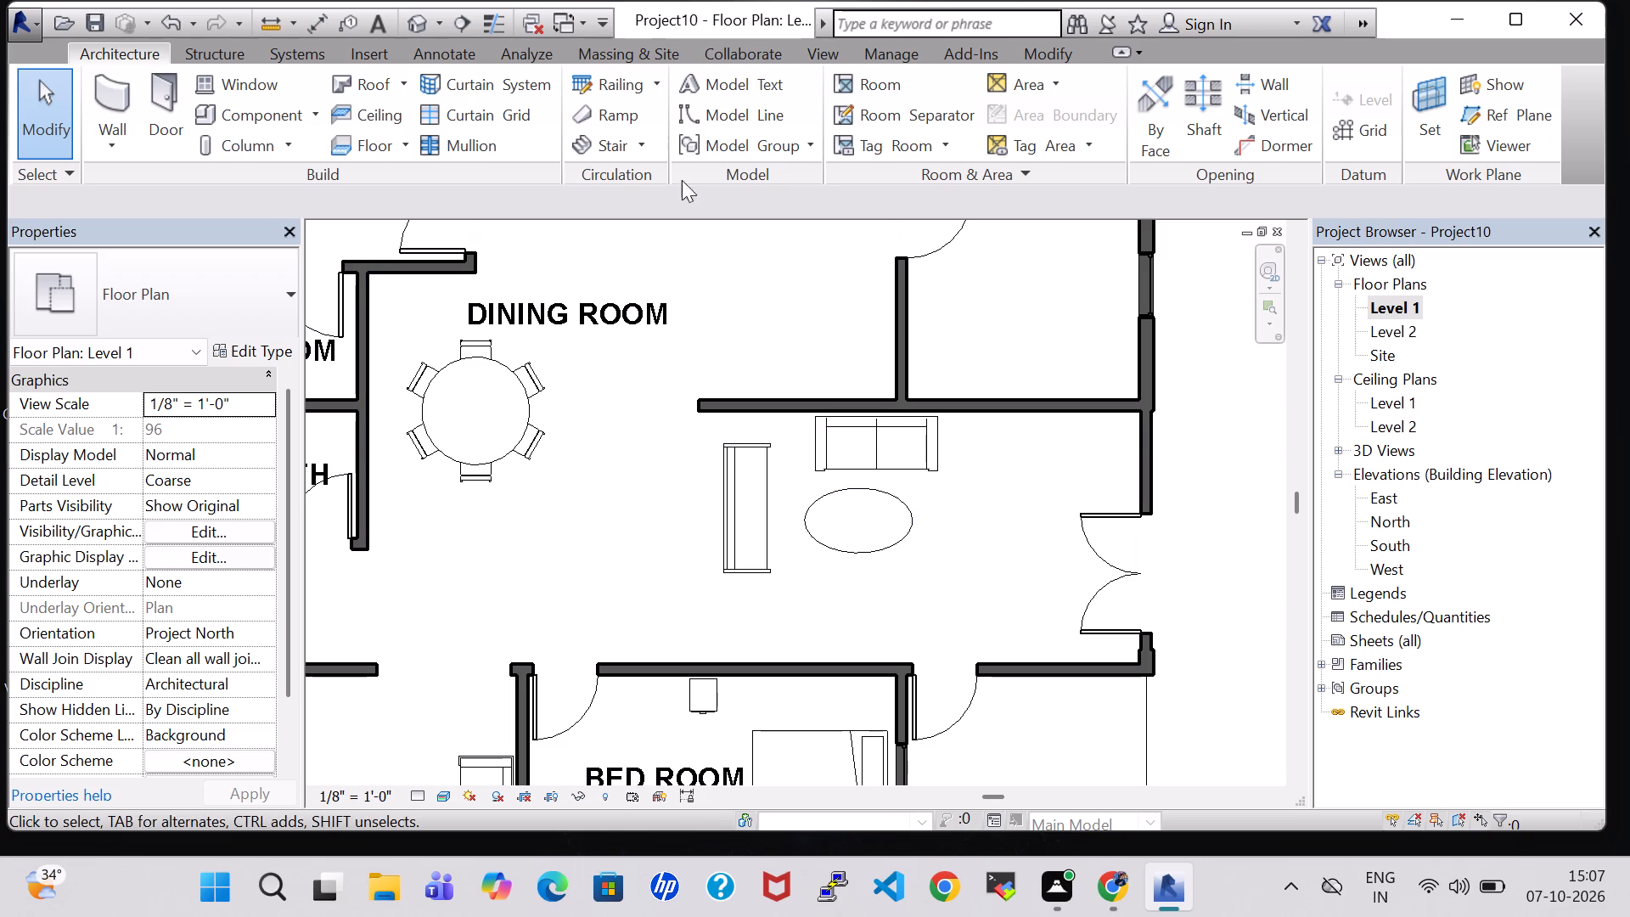
left_click(884, 83)
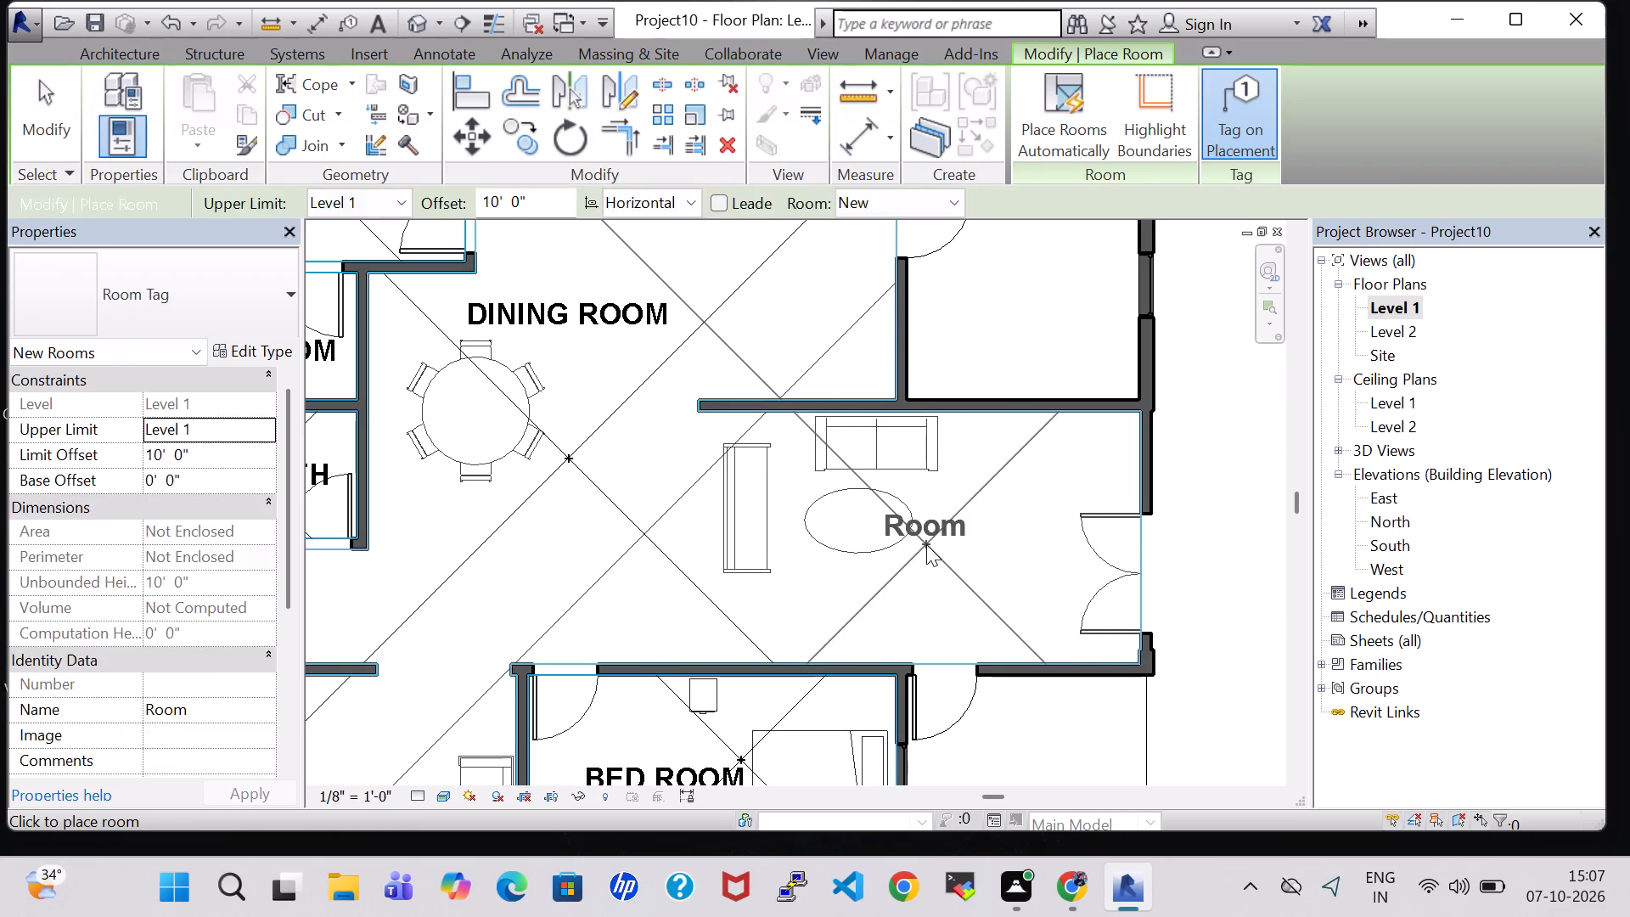
left_click(926, 544)
left_click(1426, 799)
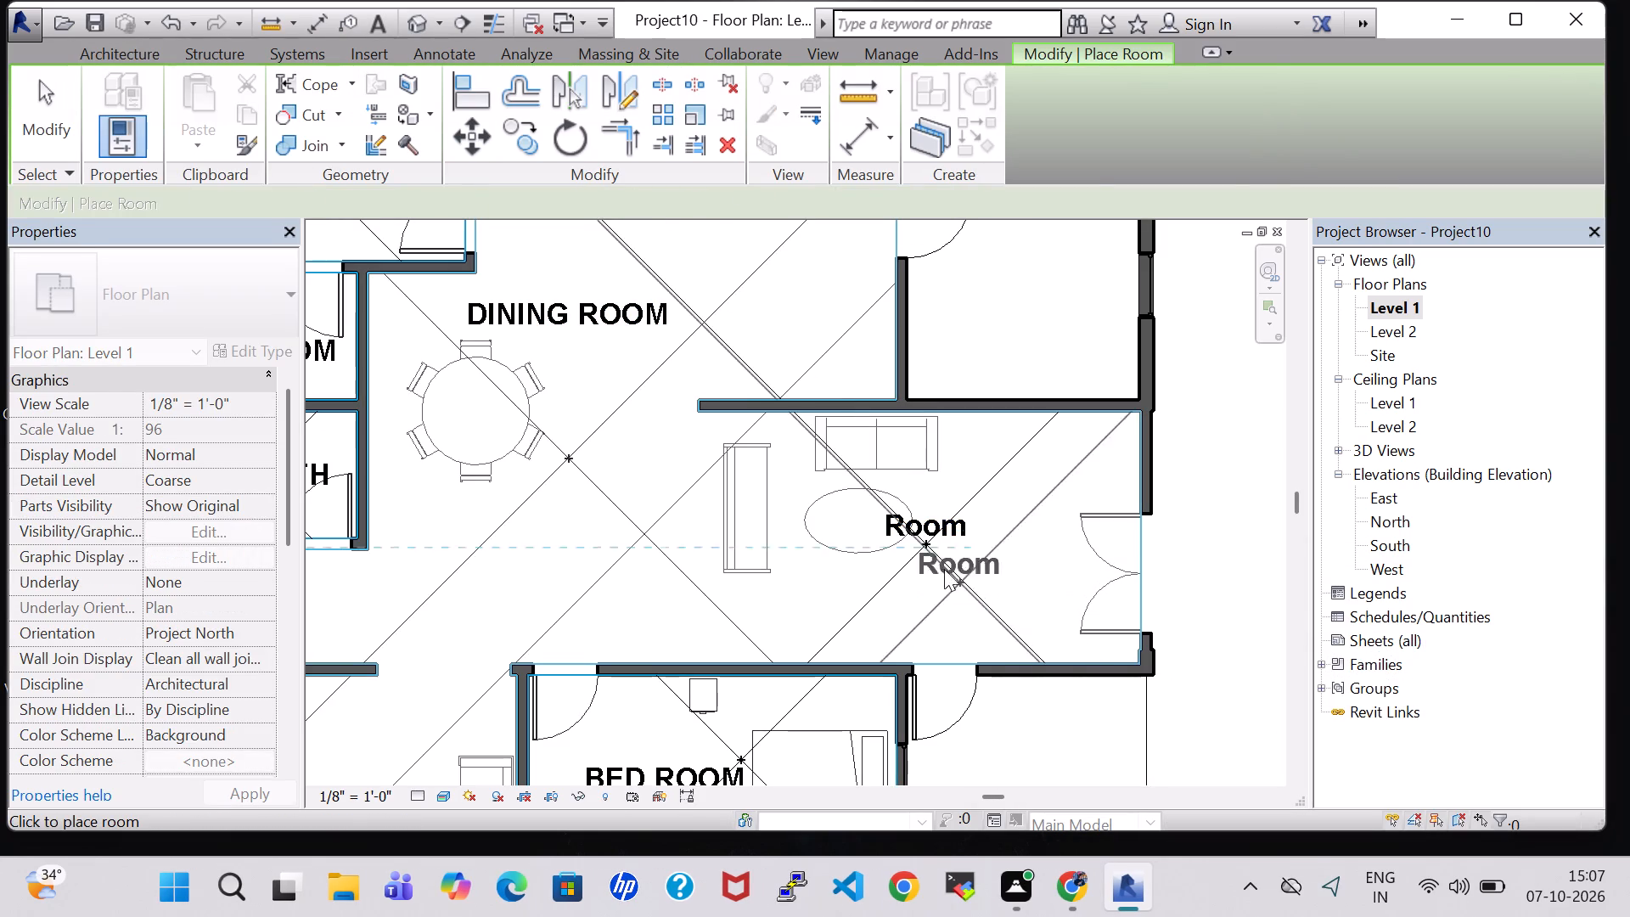
key("Escape")
left_click(923, 533)
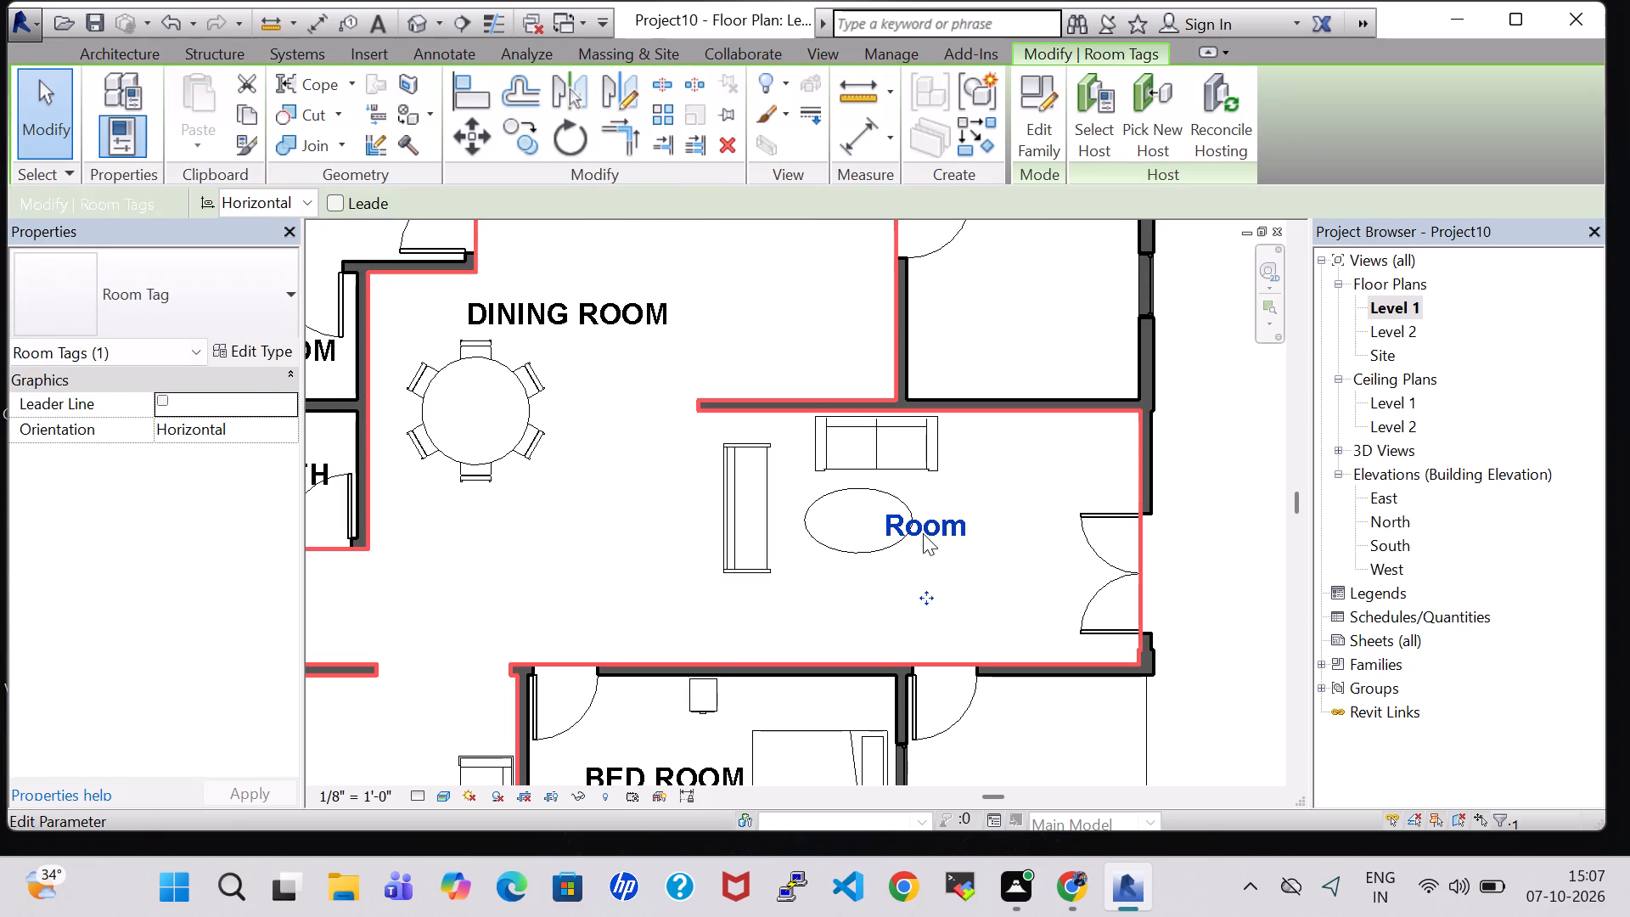
left_click(923, 533)
key("BackSpace")
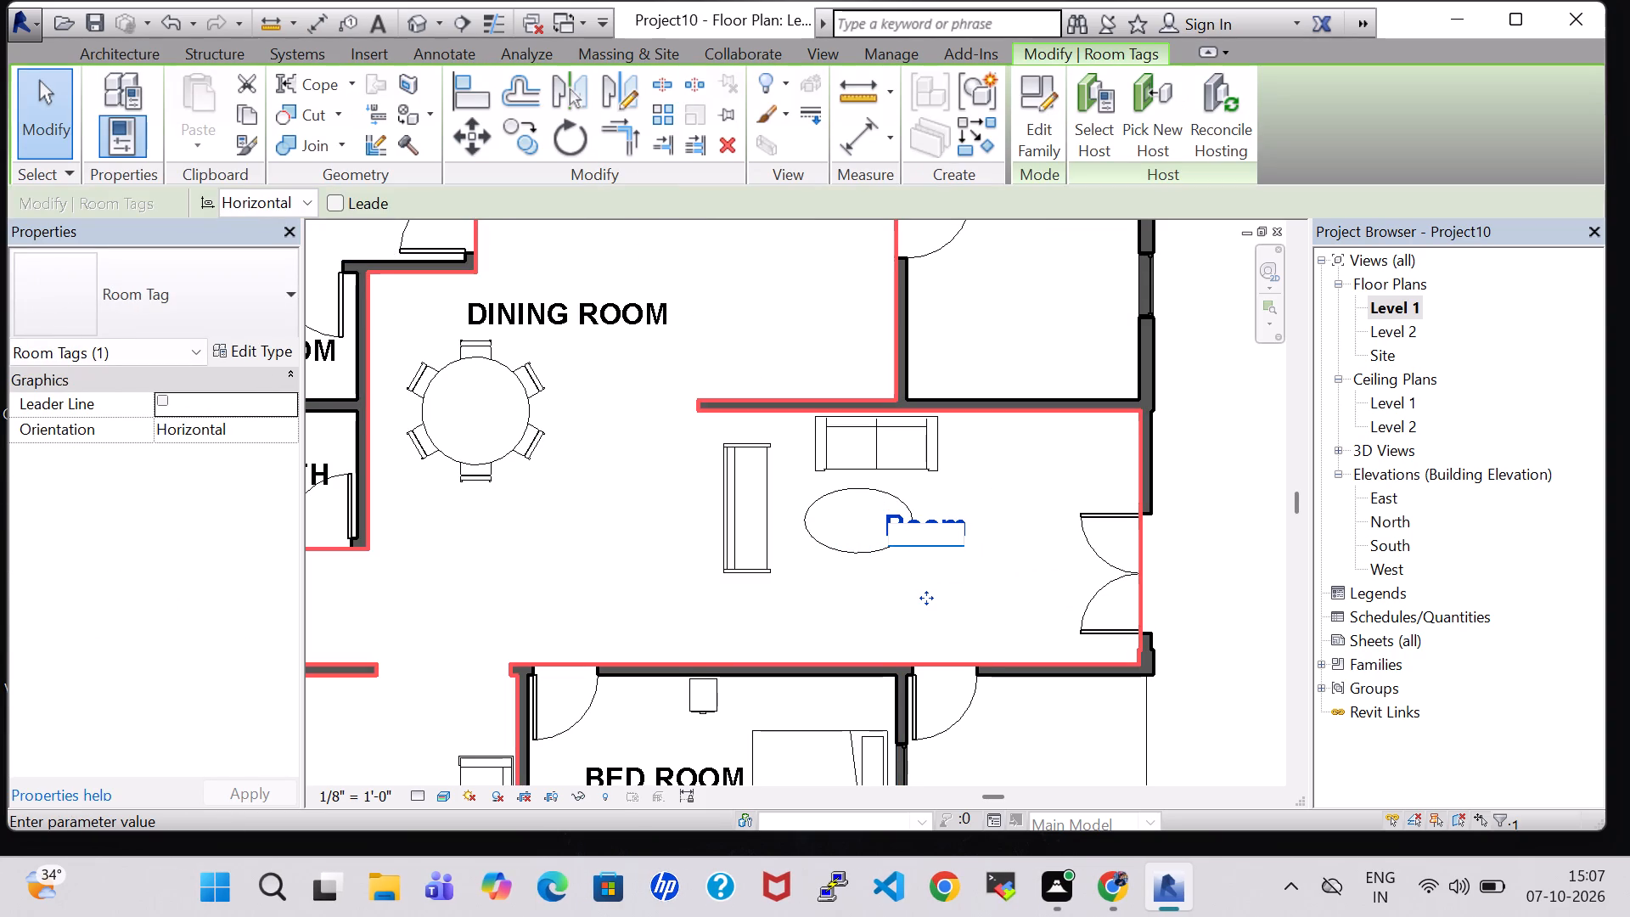
type("LIVING ROOM")
key("Return")
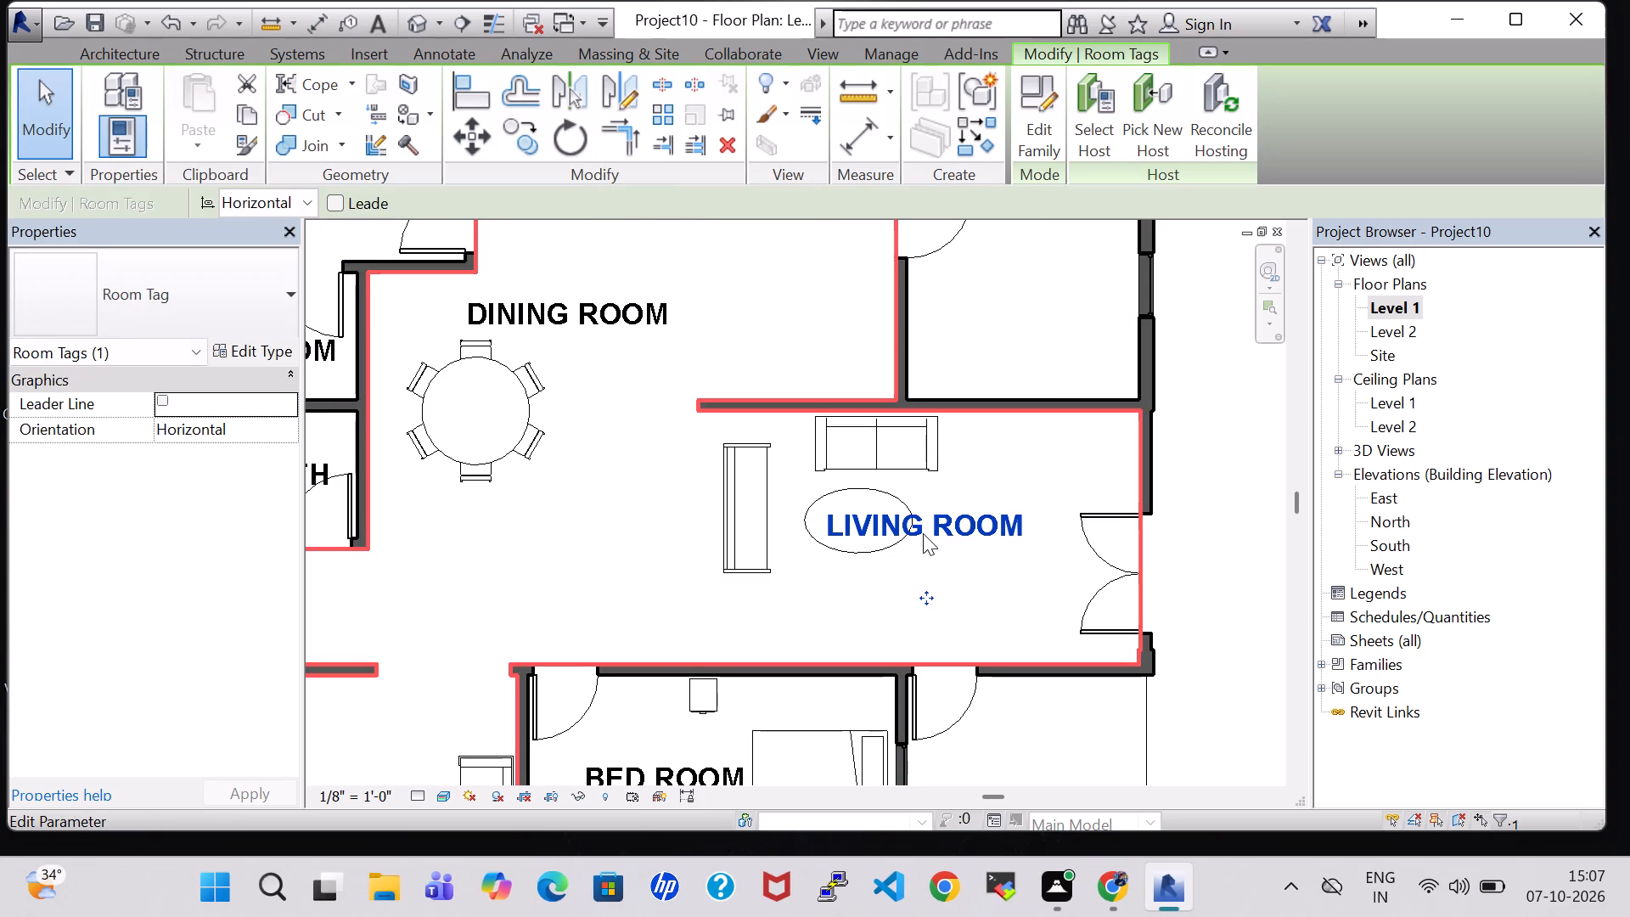
key("Escape")
Open the default 3D view of the house.
scroll(923, 533, "down", 1)
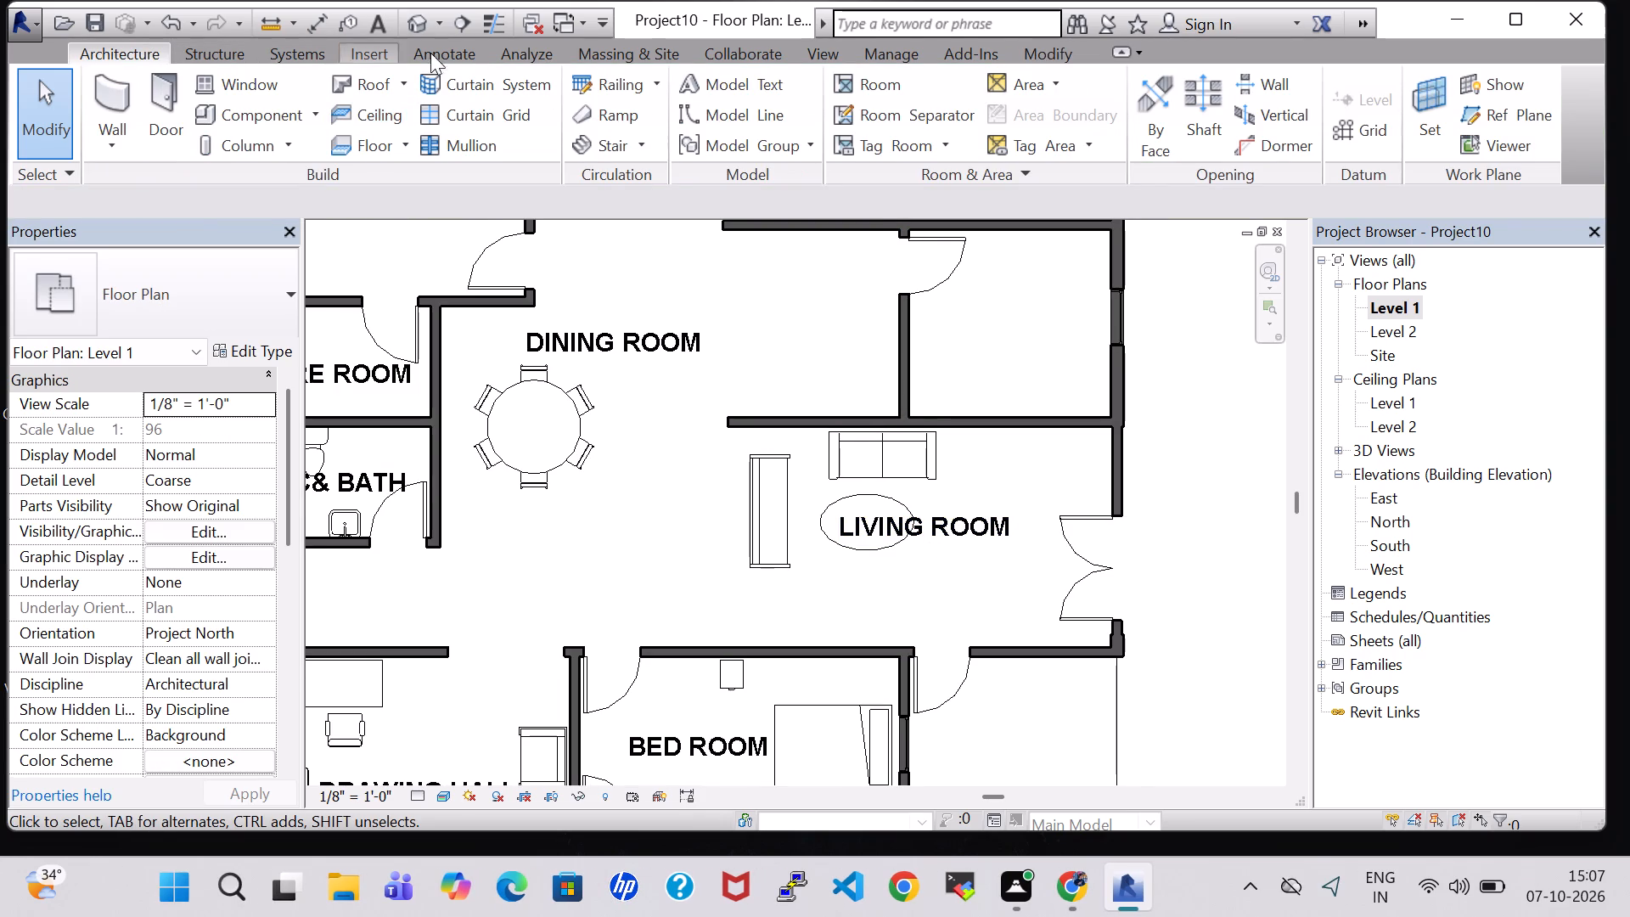
left_click(424, 17)
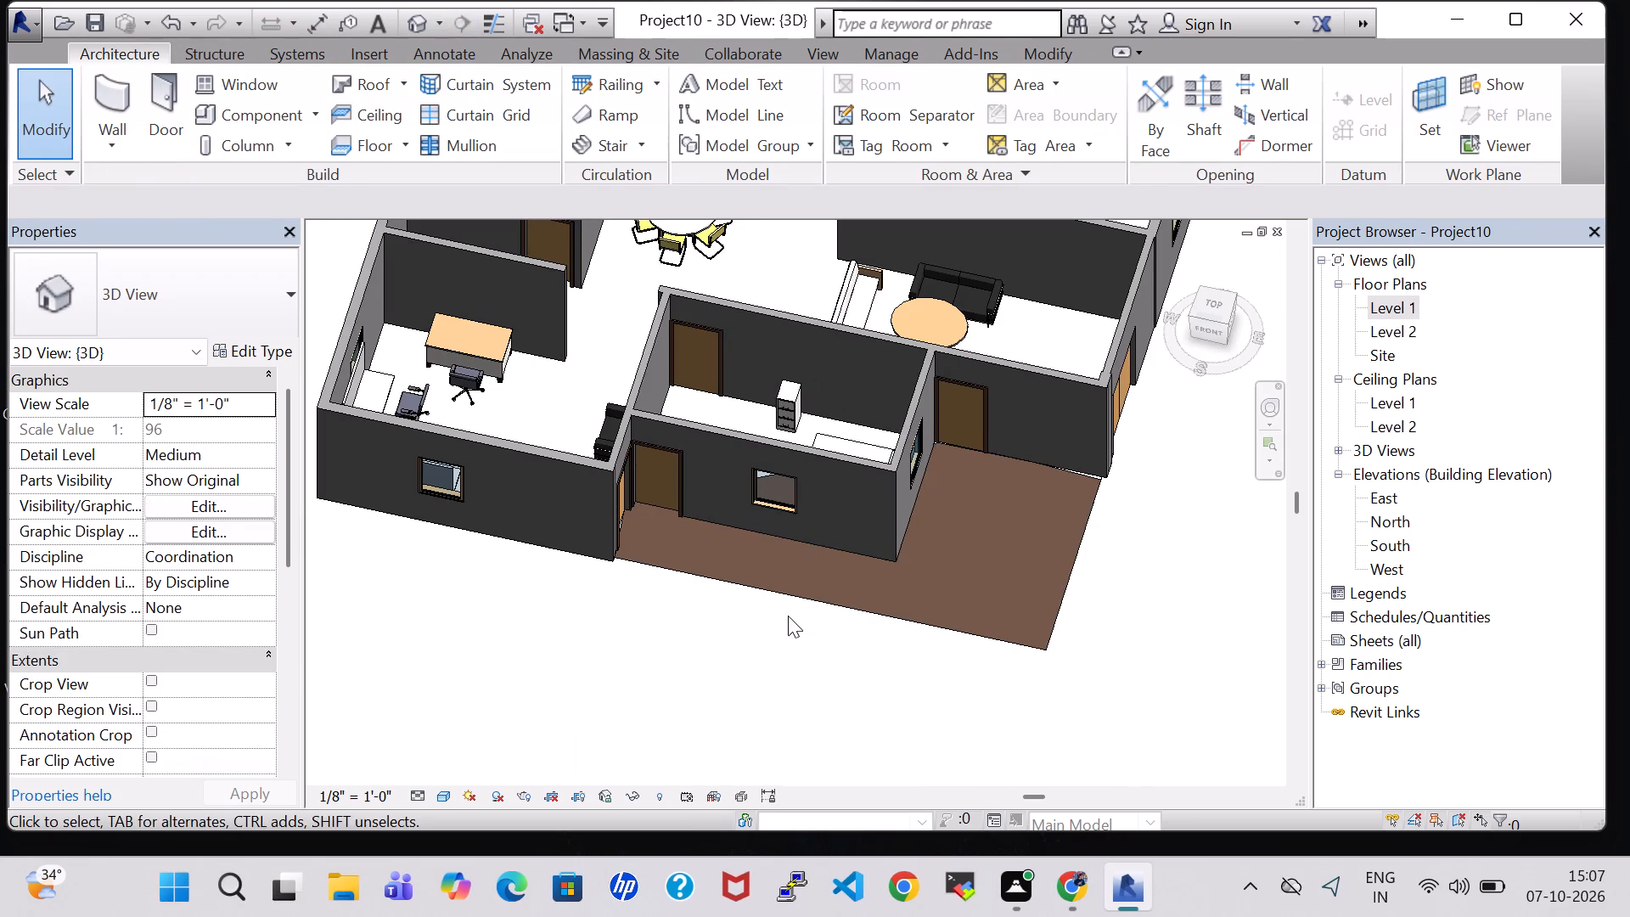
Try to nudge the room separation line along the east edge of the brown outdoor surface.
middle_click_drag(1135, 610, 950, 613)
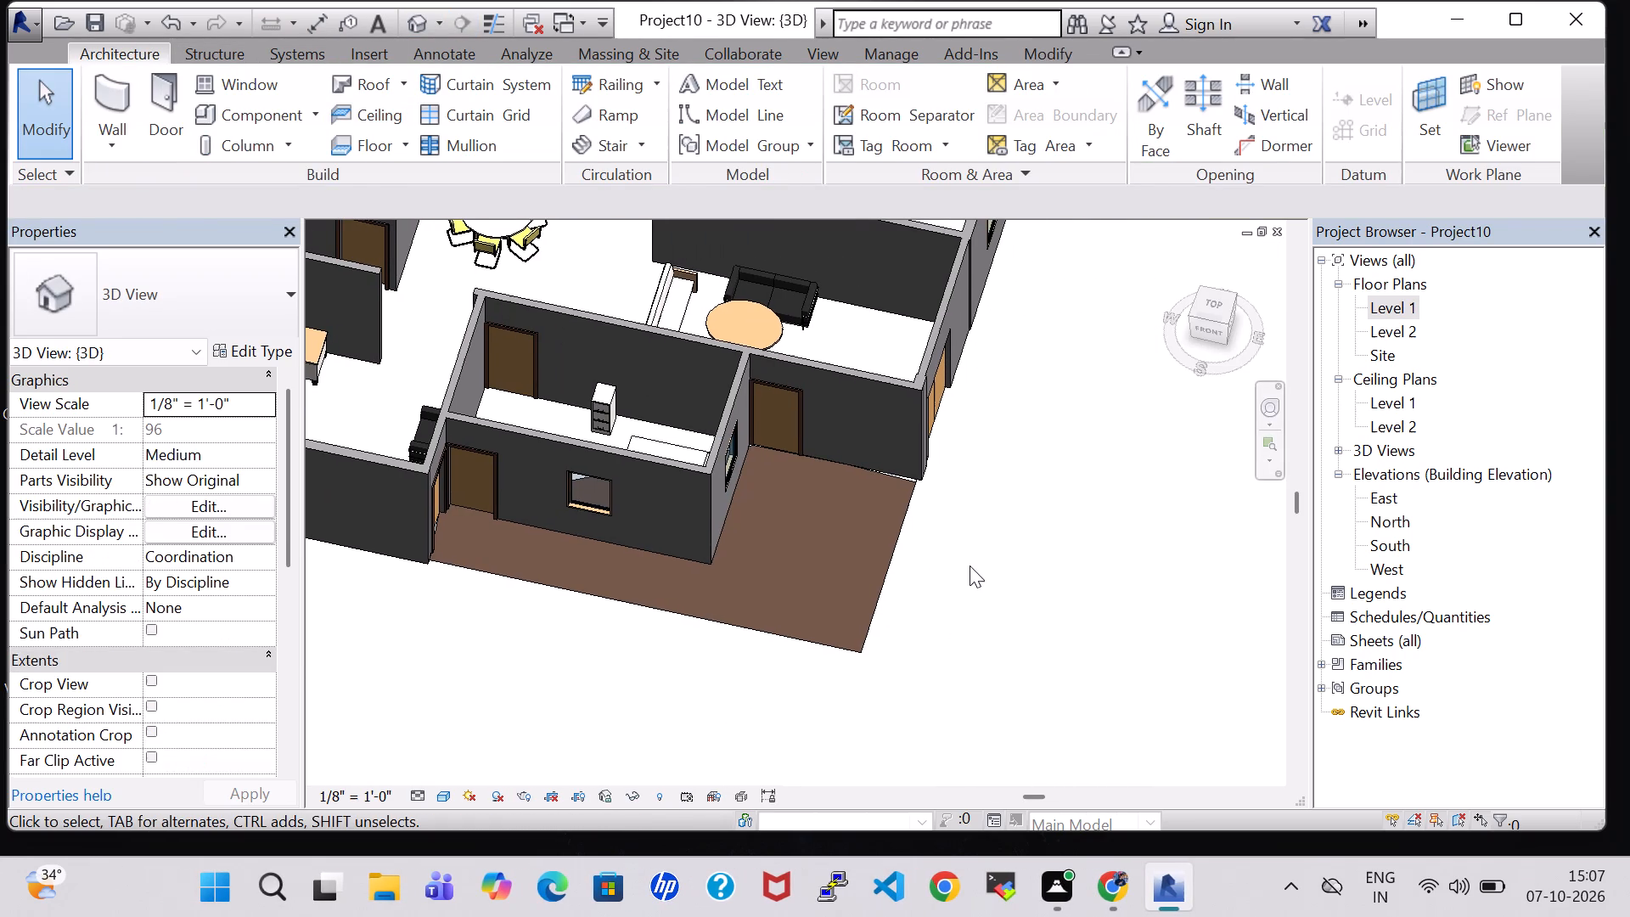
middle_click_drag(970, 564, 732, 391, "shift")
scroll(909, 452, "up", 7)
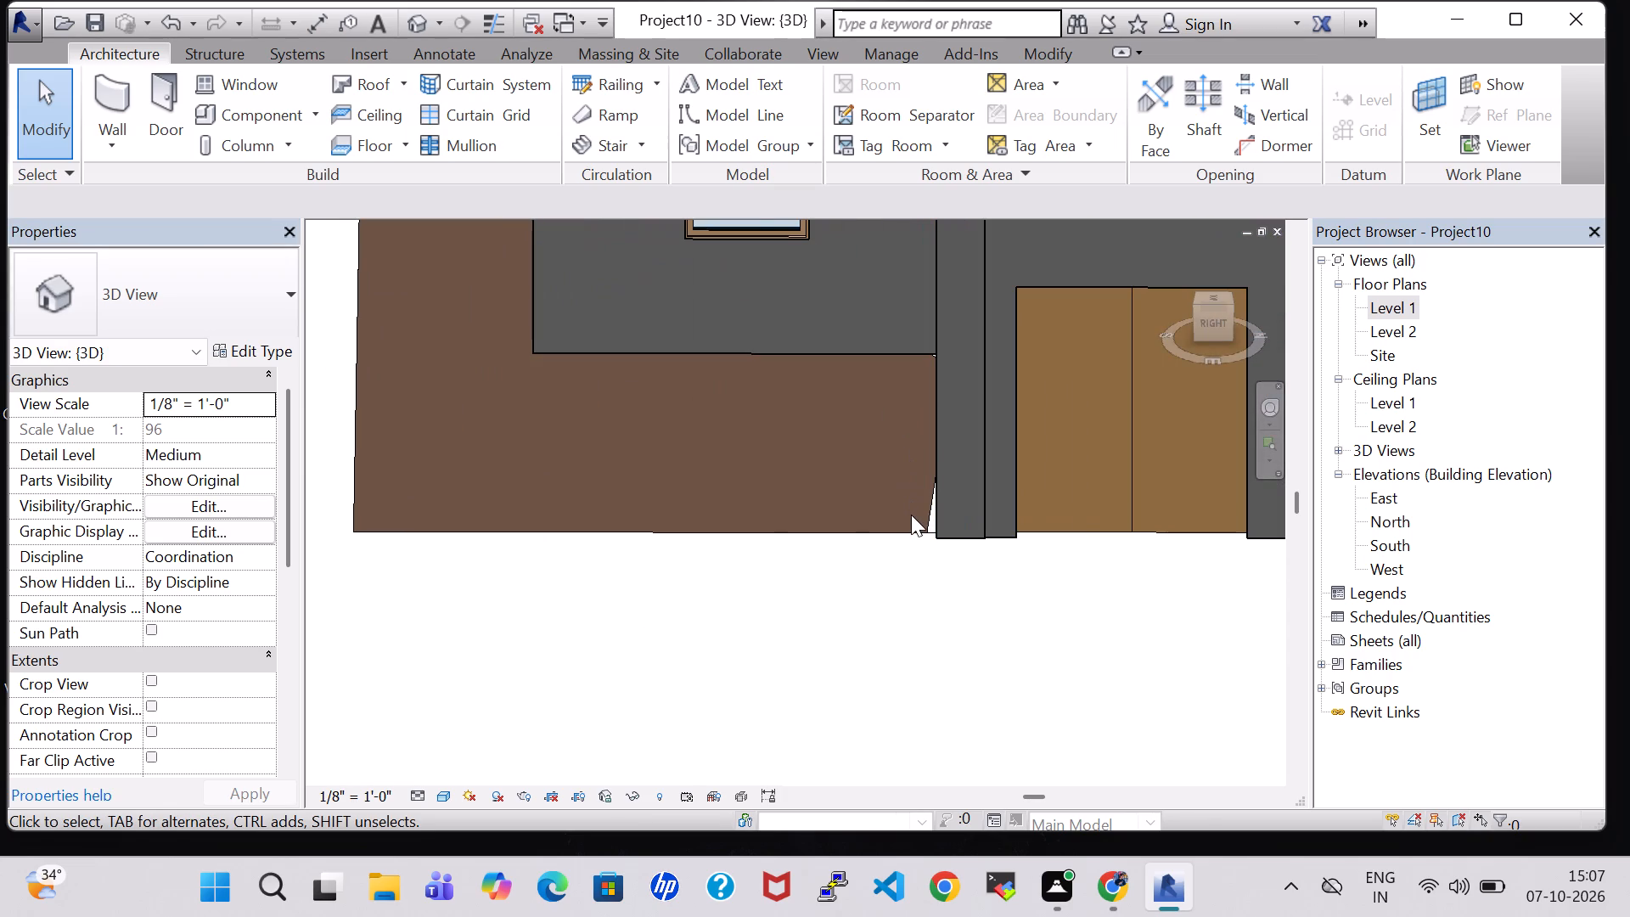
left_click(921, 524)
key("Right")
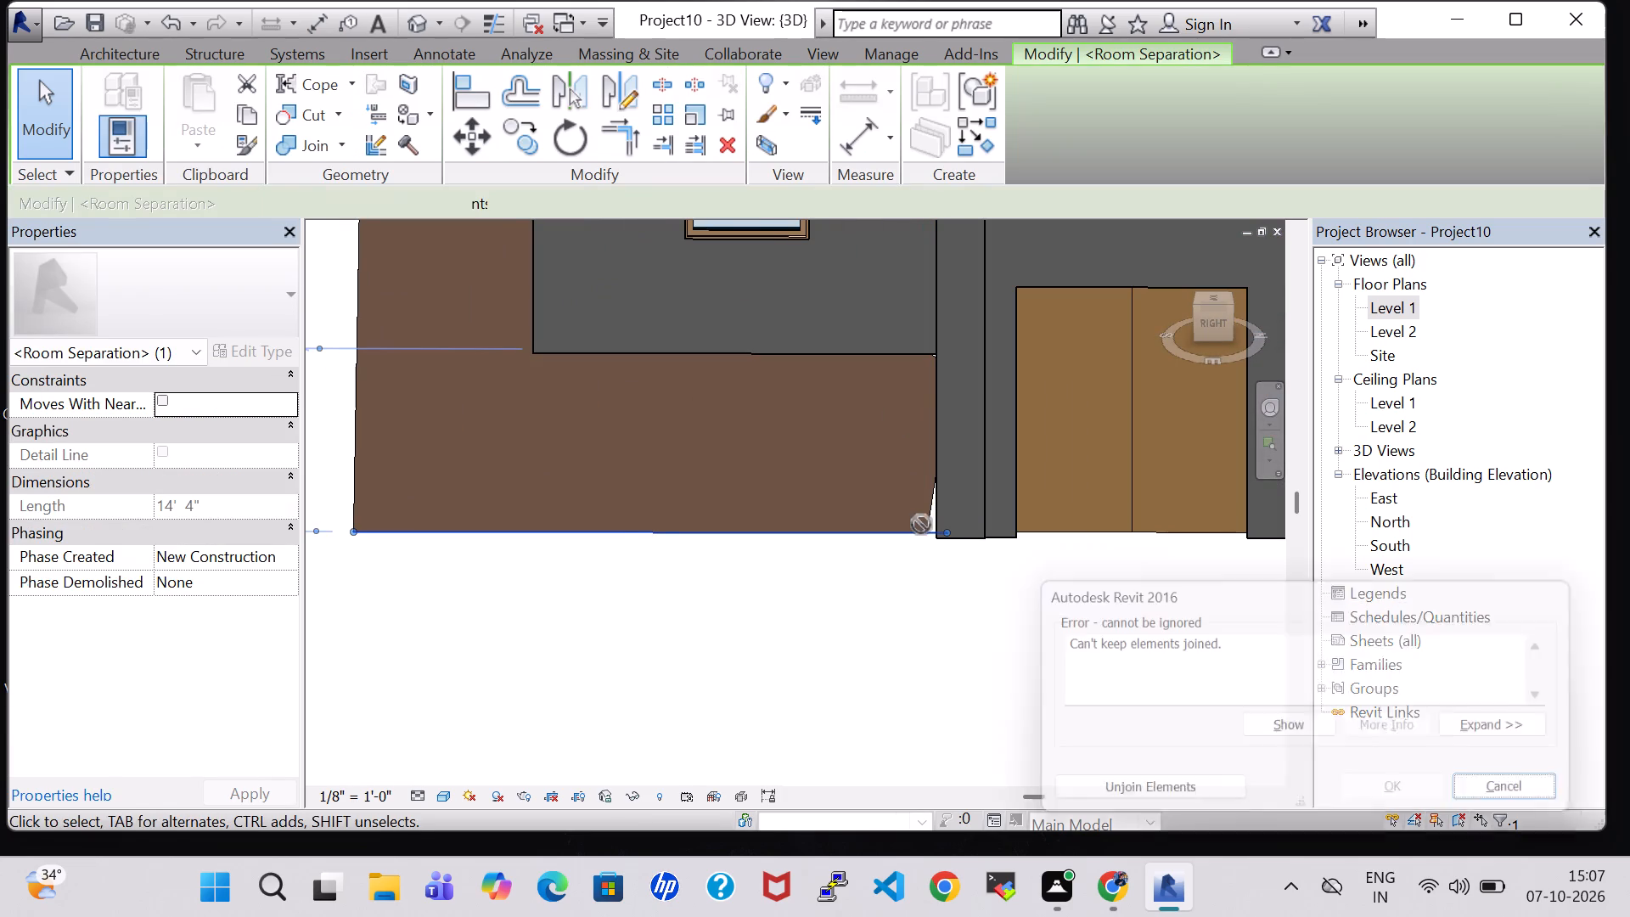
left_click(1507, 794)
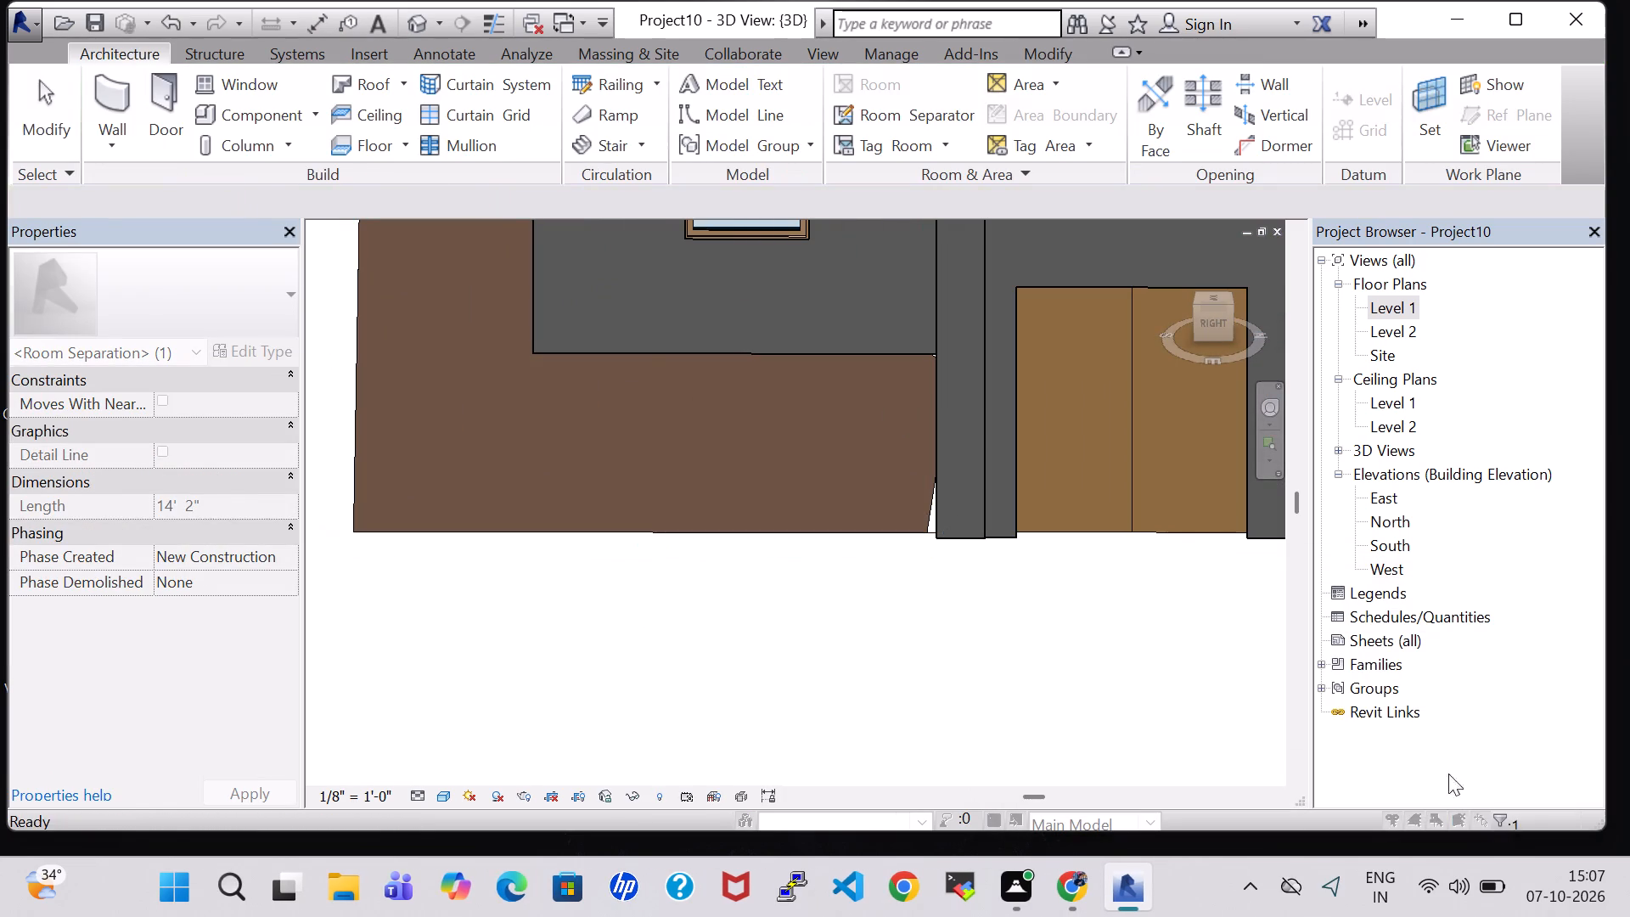
Rotate the 32" flat-screen TV on the living room's east wall by 180 degrees so its screen faces the sofas.
scroll(1009, 665, "down", 4)
middle_click(1009, 665)
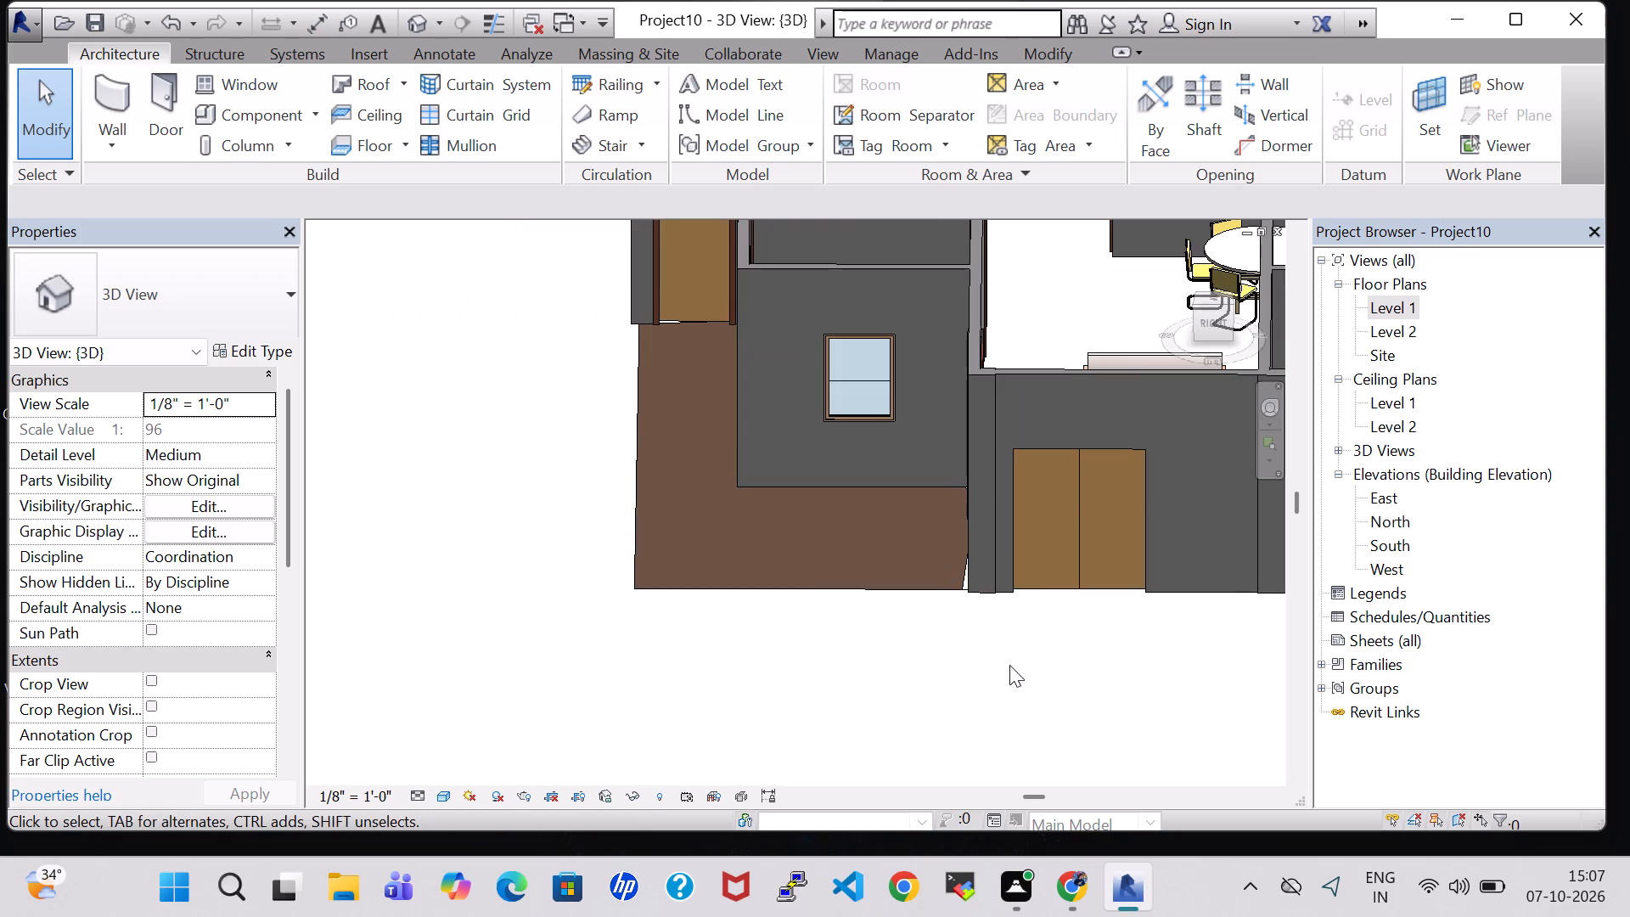
middle_click_drag(1009, 665, 1031, 753, "shift")
middle_click_drag(727, 610, 878, 622, "shift")
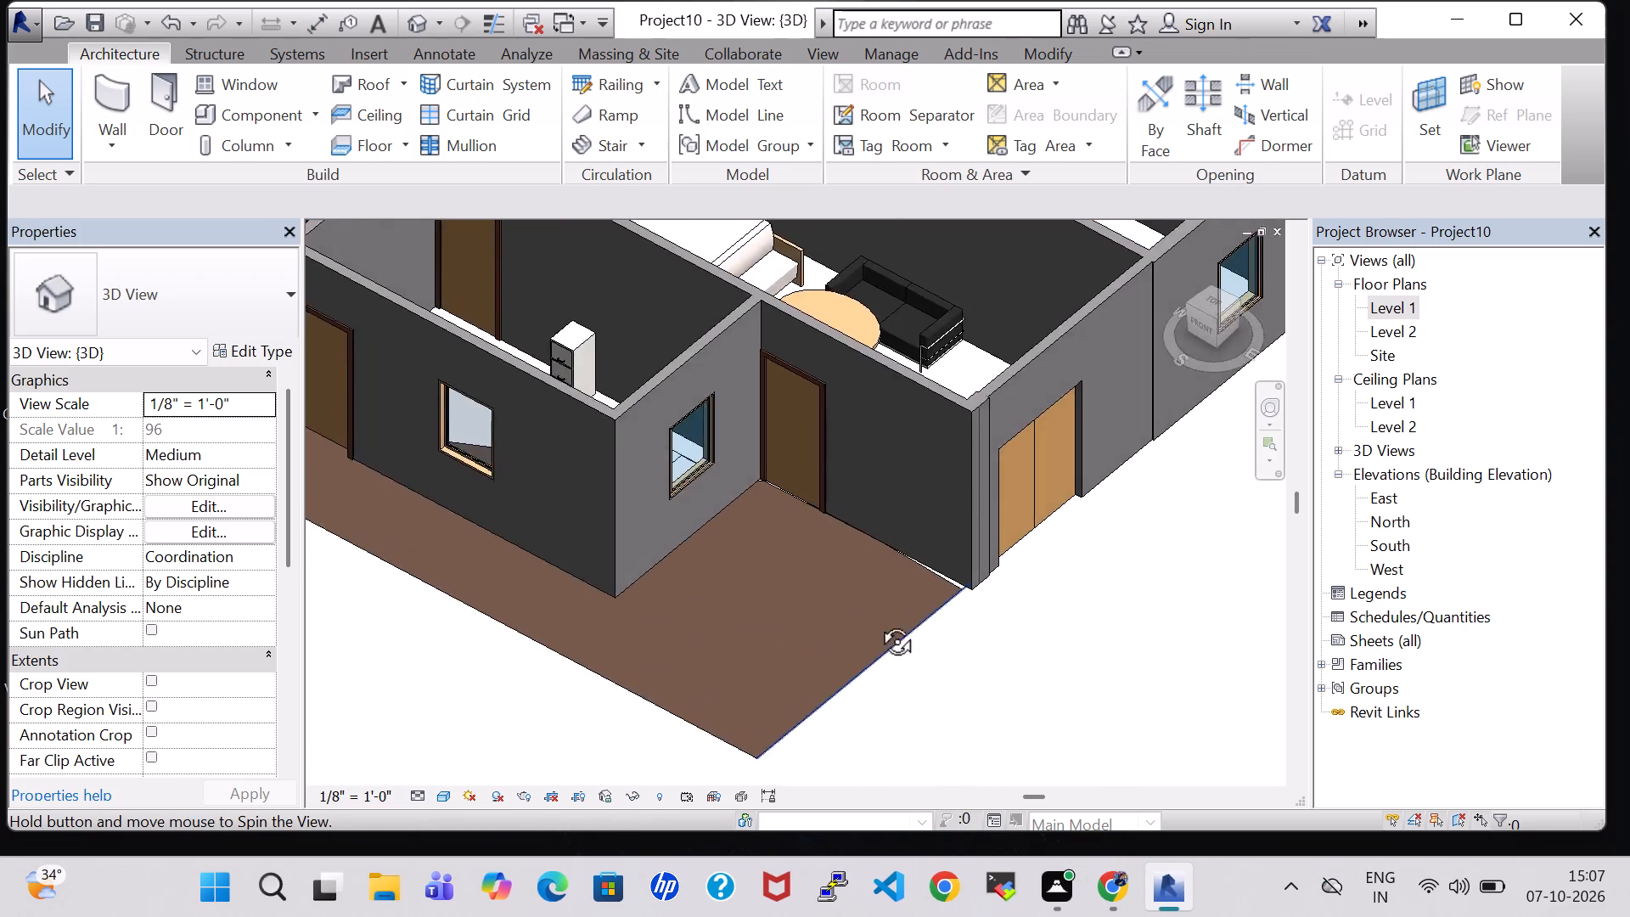
middle_click_drag(878, 622, 1245, 597, "shift")
scroll(1236, 599, "up", 1, "shift")
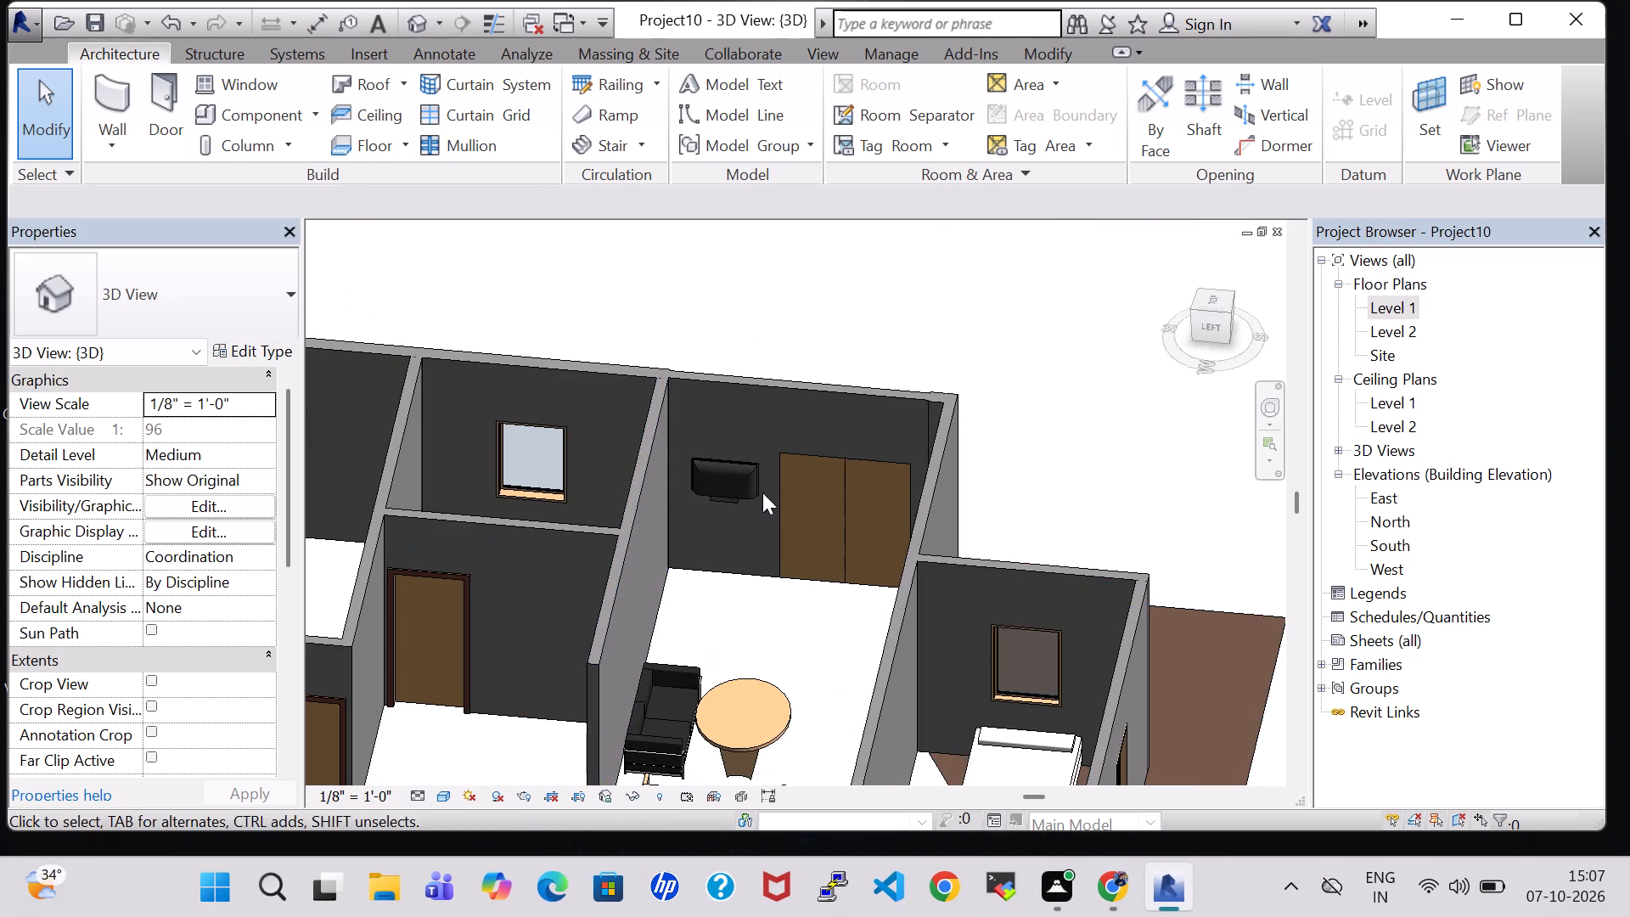
left_click(733, 469)
key("space")
key("space")
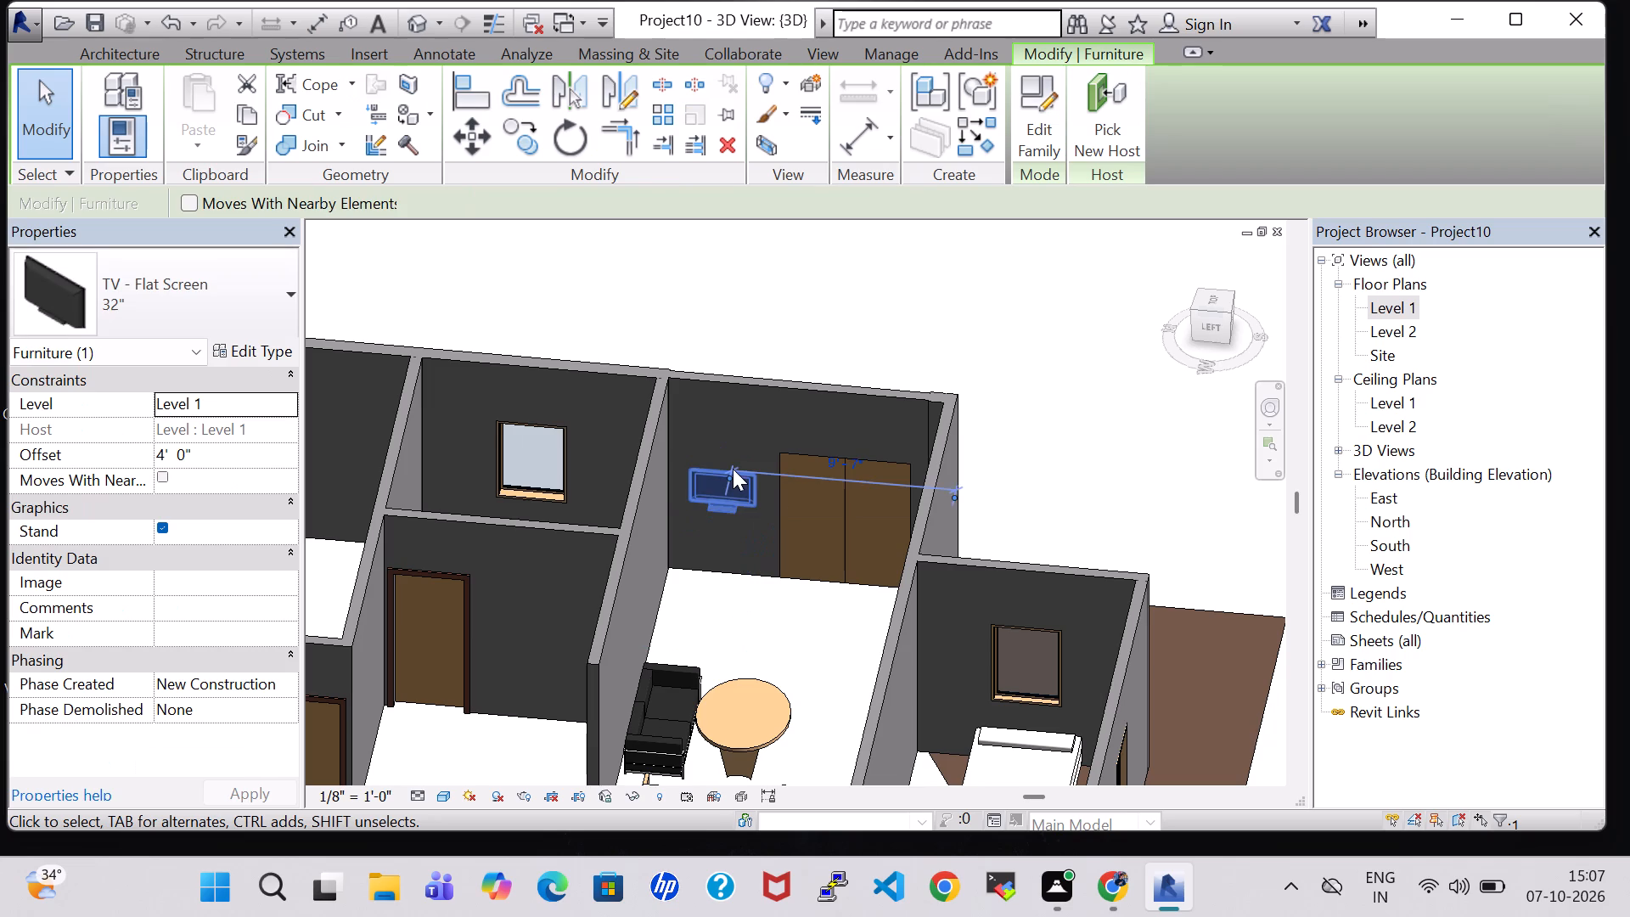
left_click(829, 321)
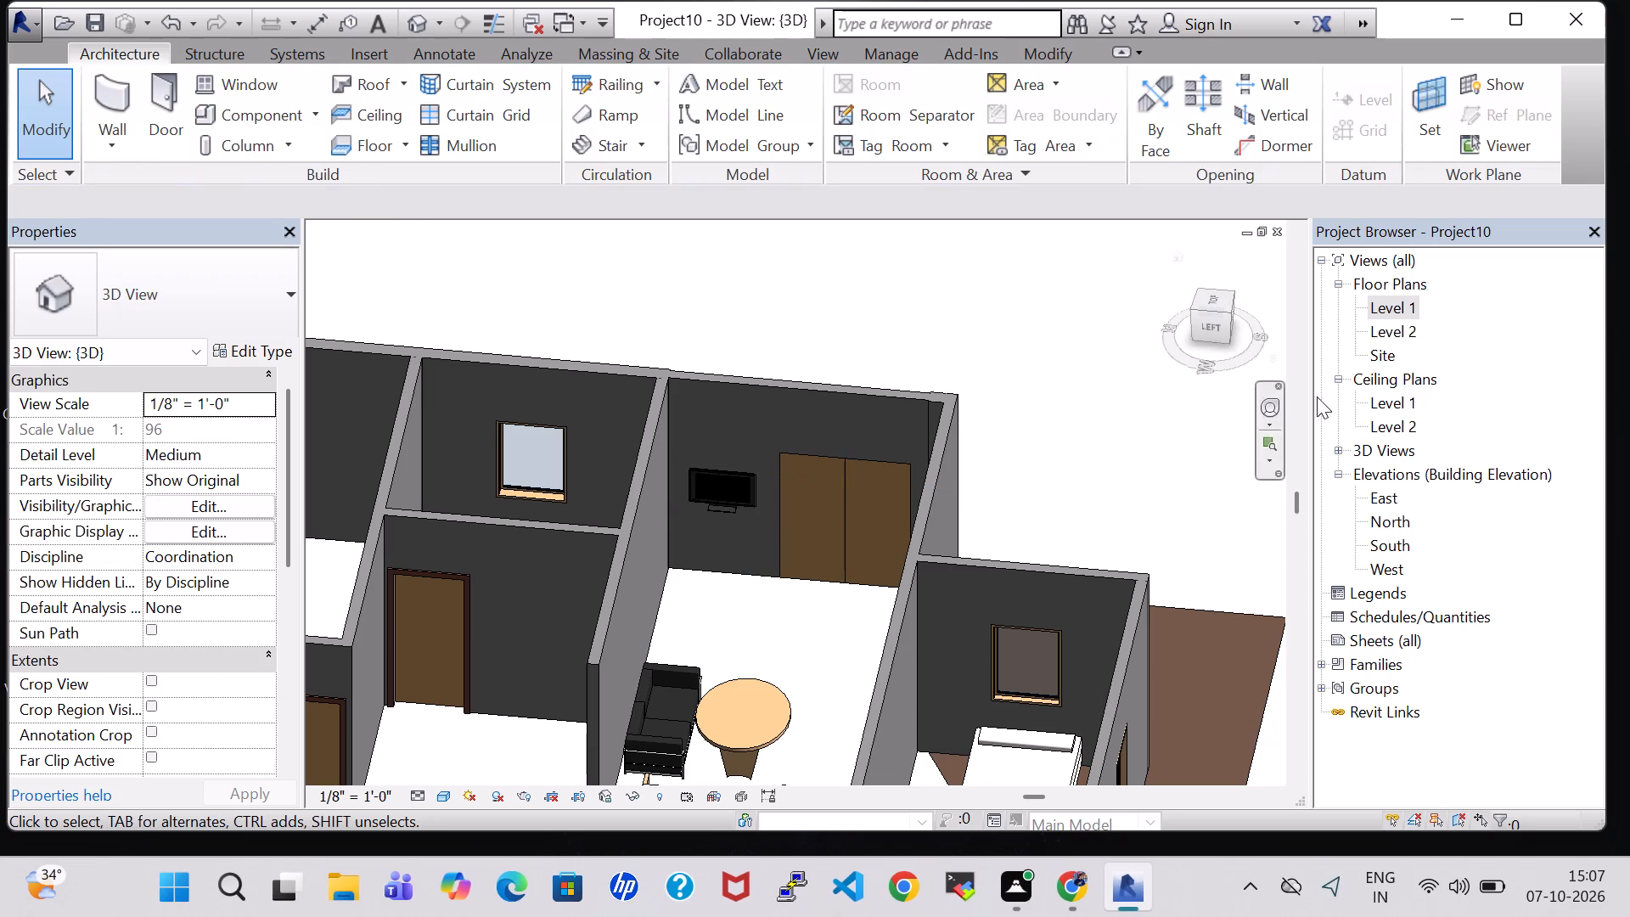
Nudge the Sofa-Corbu until it is about 0' 10" from the partition wall and 9' 6" from the east wall.
scroll(1000, 449, "up", 5)
scroll(1000, 449, "down", 2)
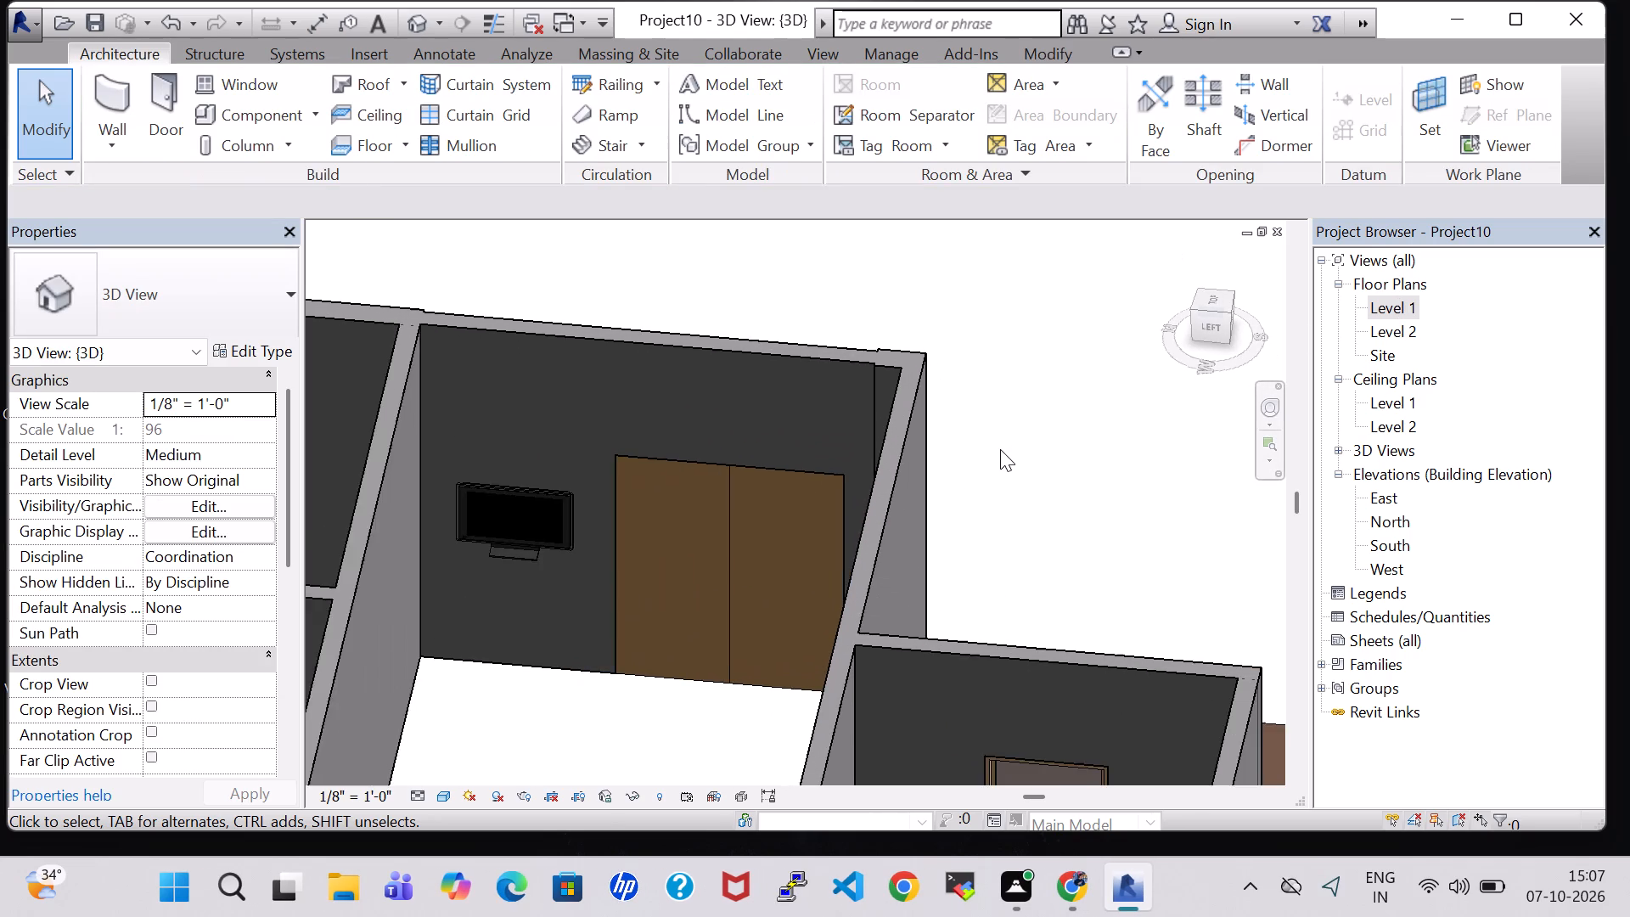
scroll(1000, 449, "down", 2)
middle_click_drag(1013, 449, 1013, 418)
scroll(579, 539, "down", 2)
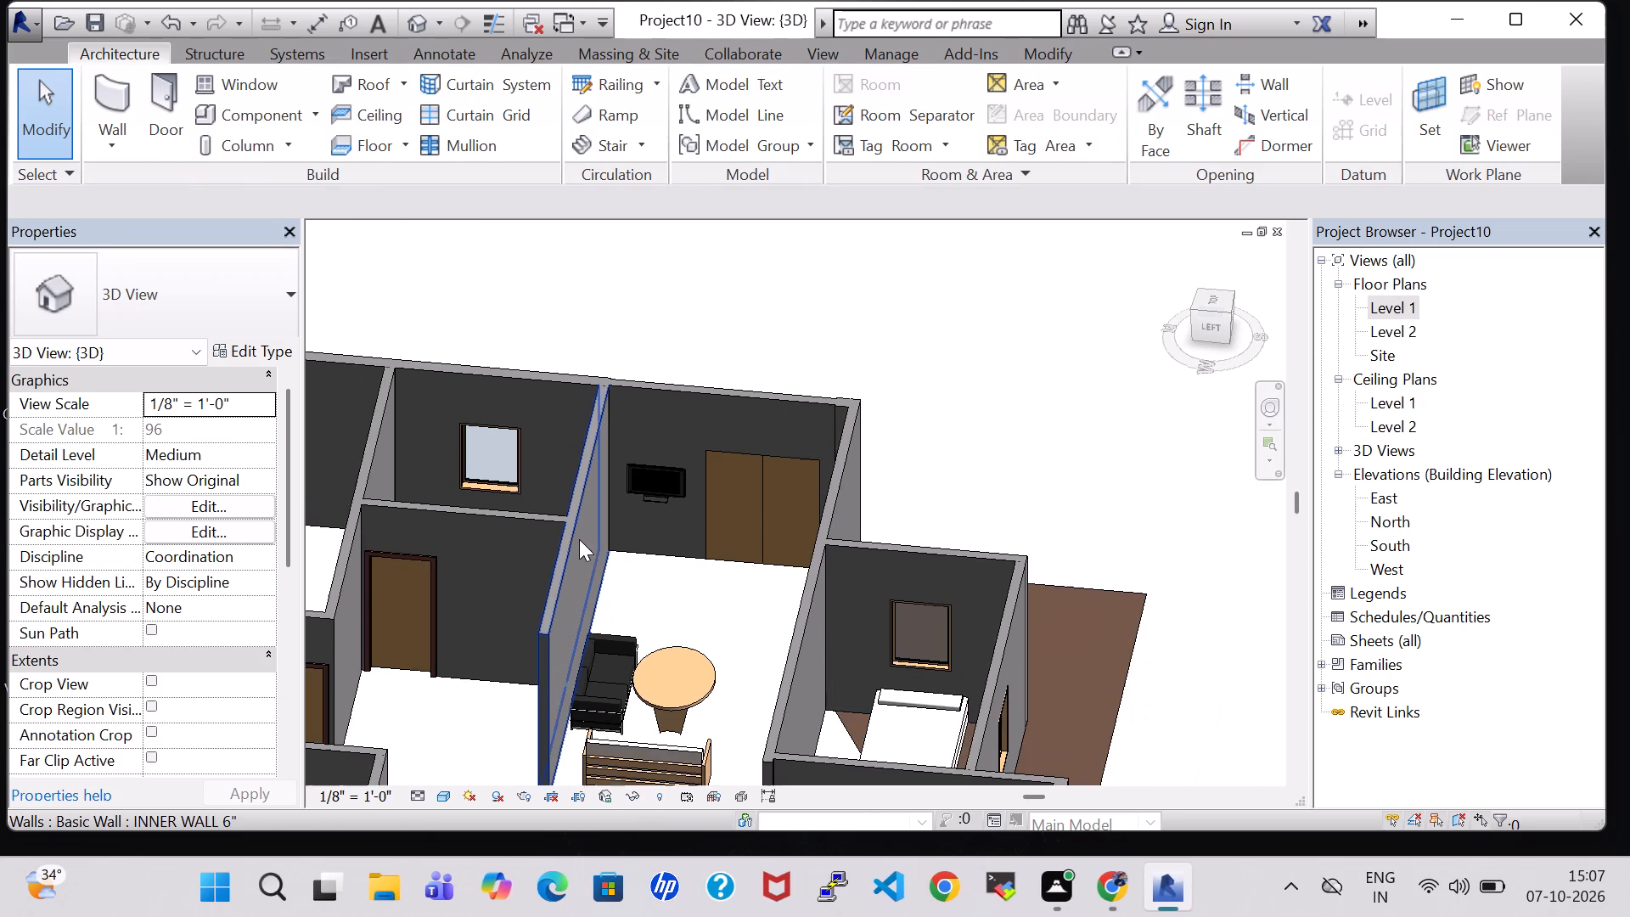
left_click(617, 635)
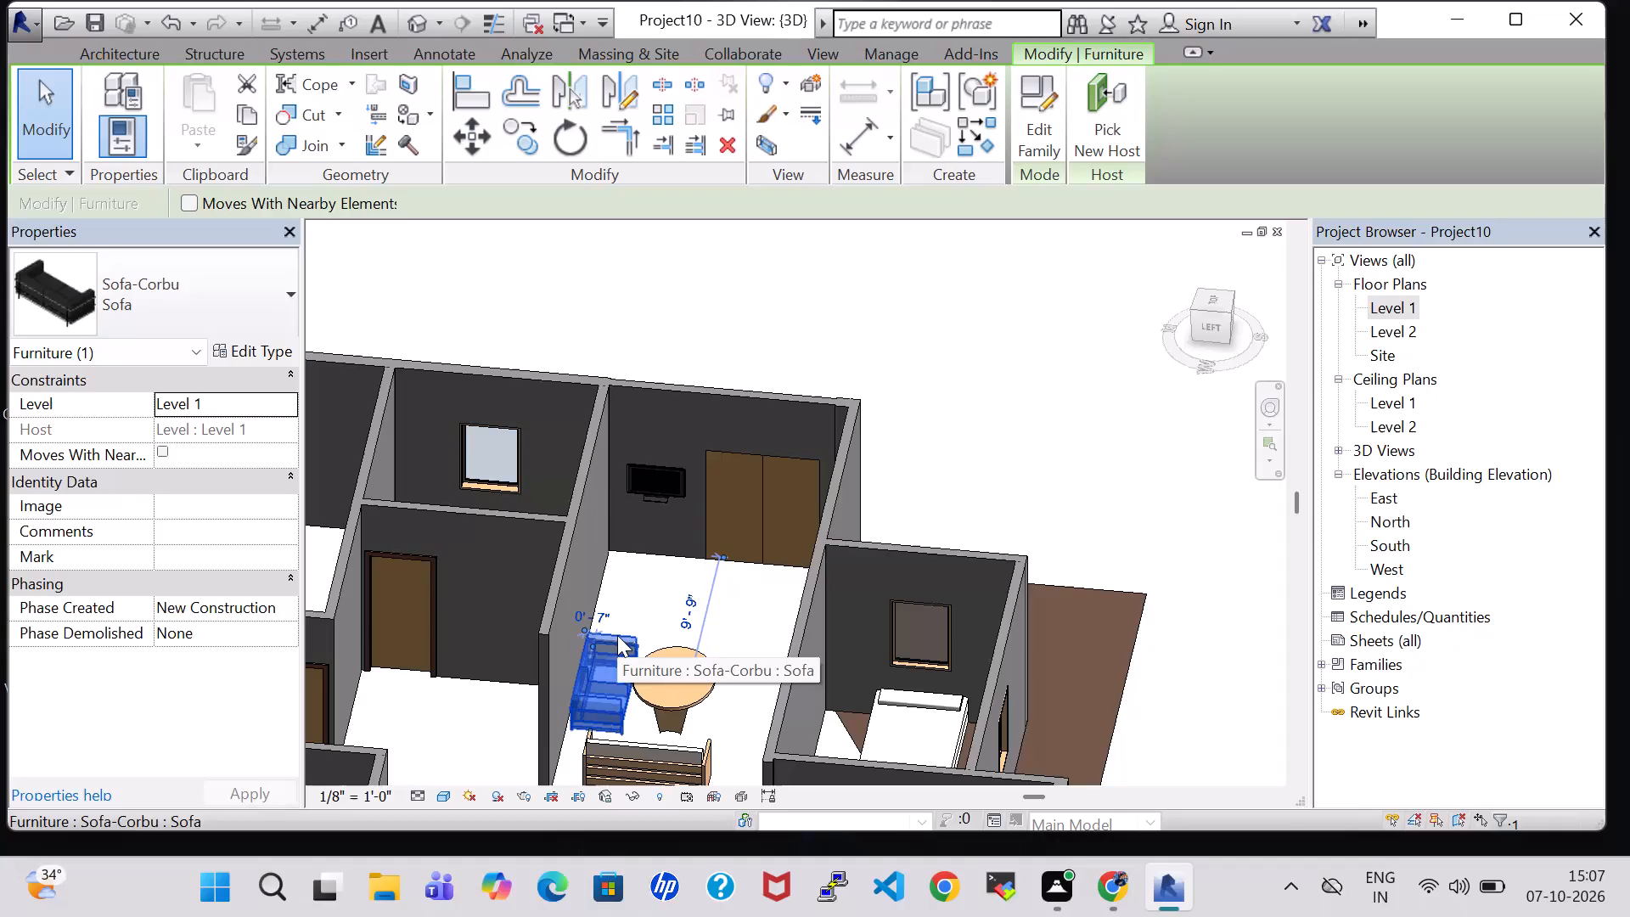
key("Right")
key("Right")
key("Up")
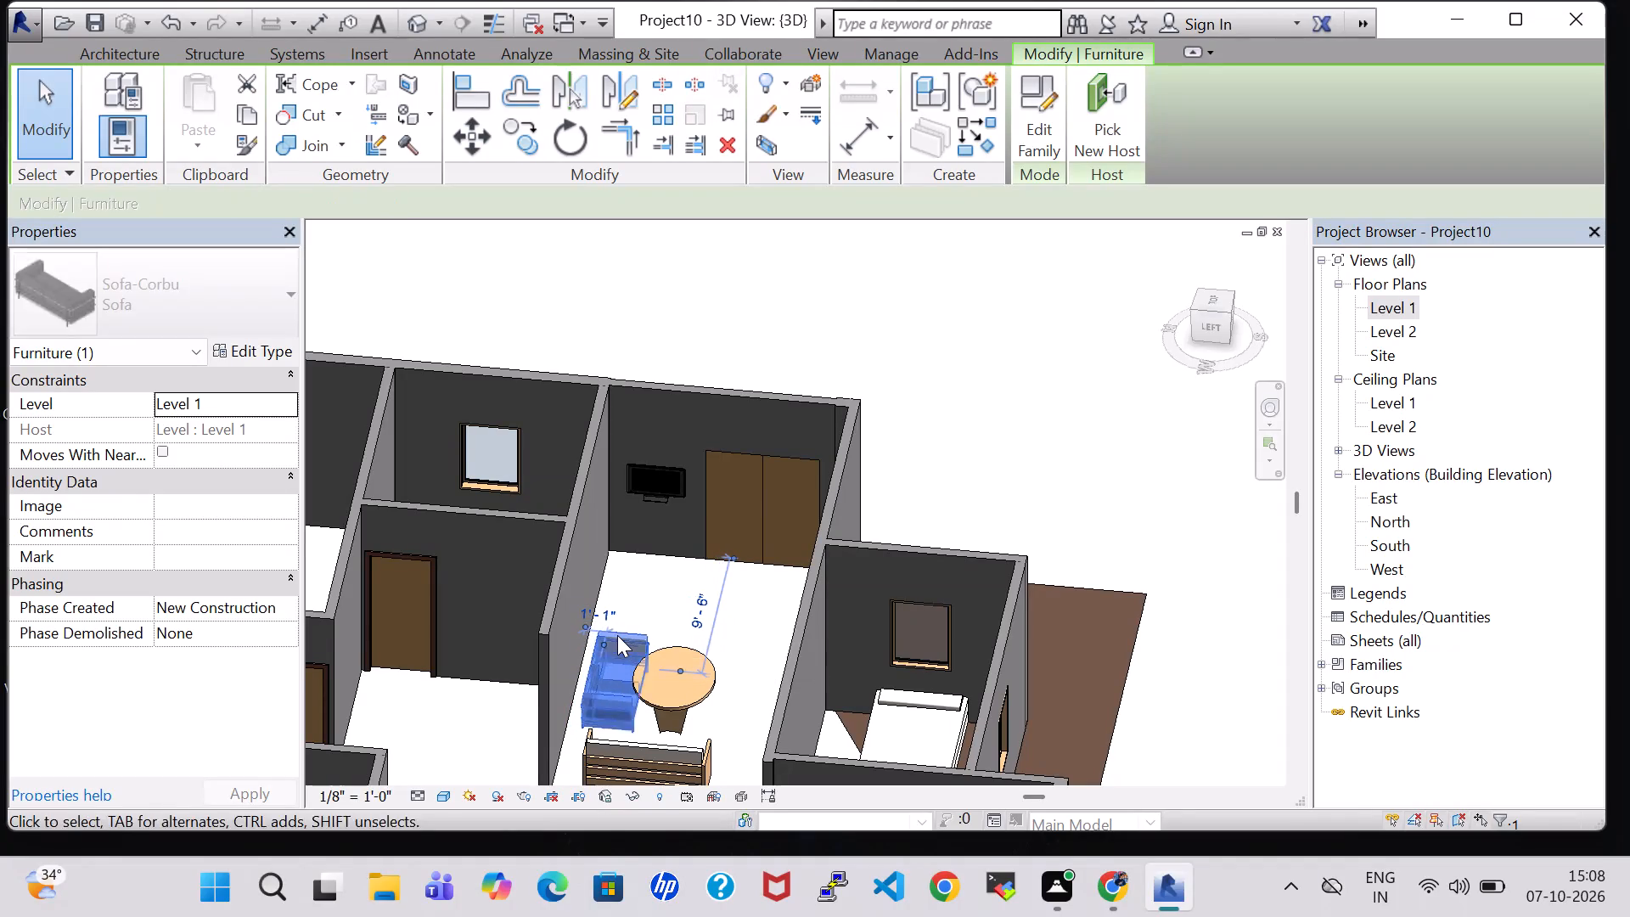
key("Up")
key("Down")
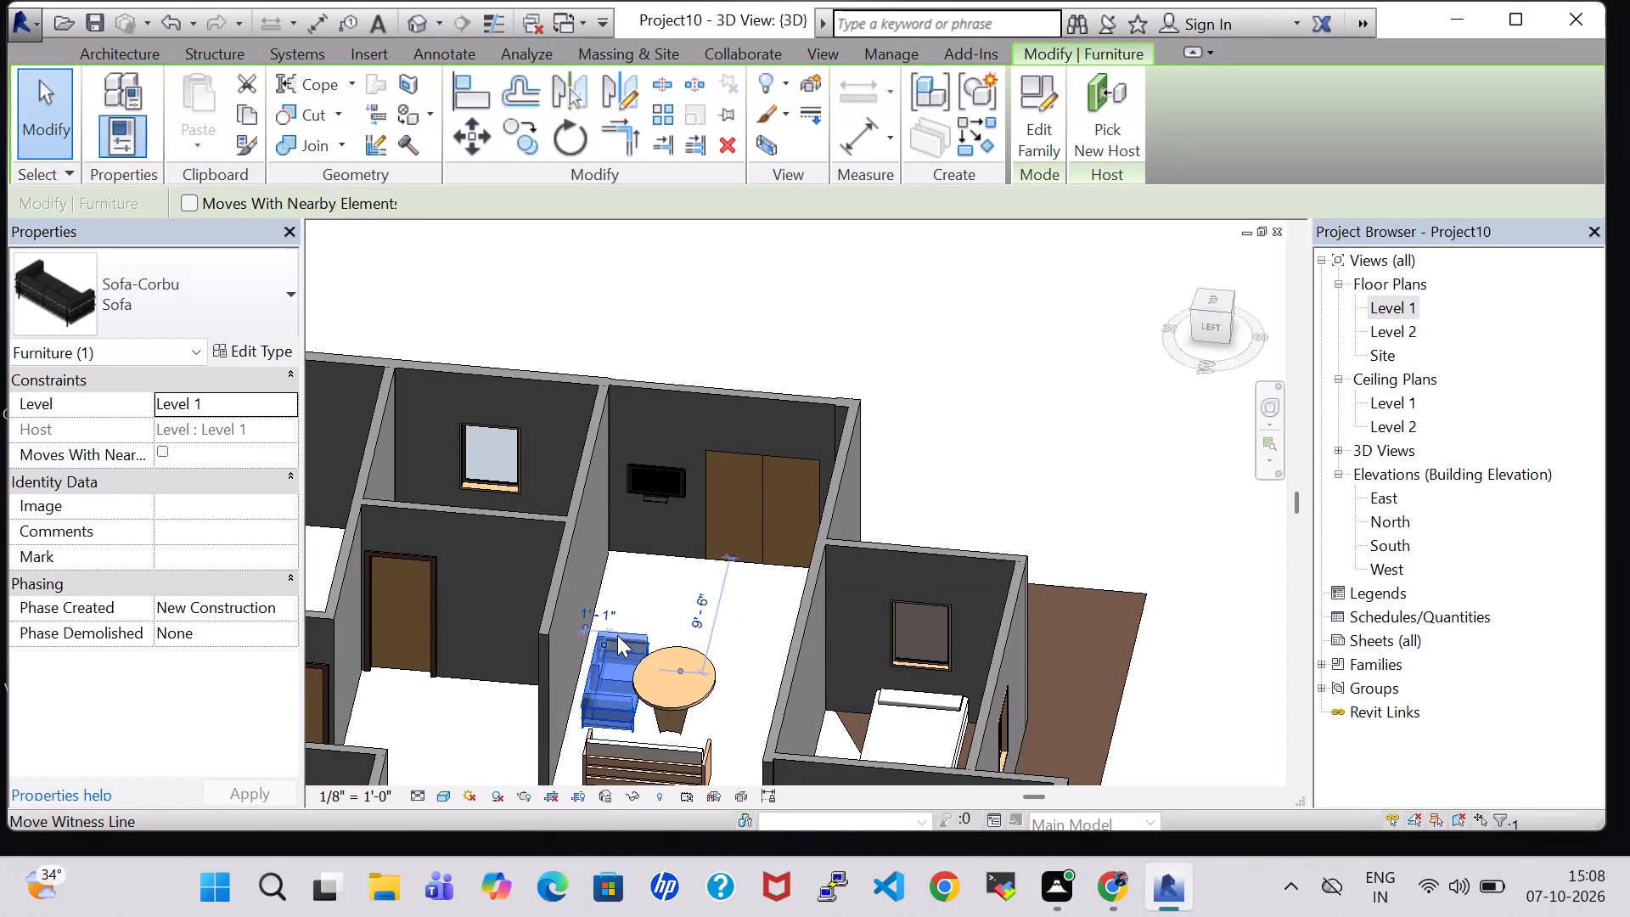
key("Left")
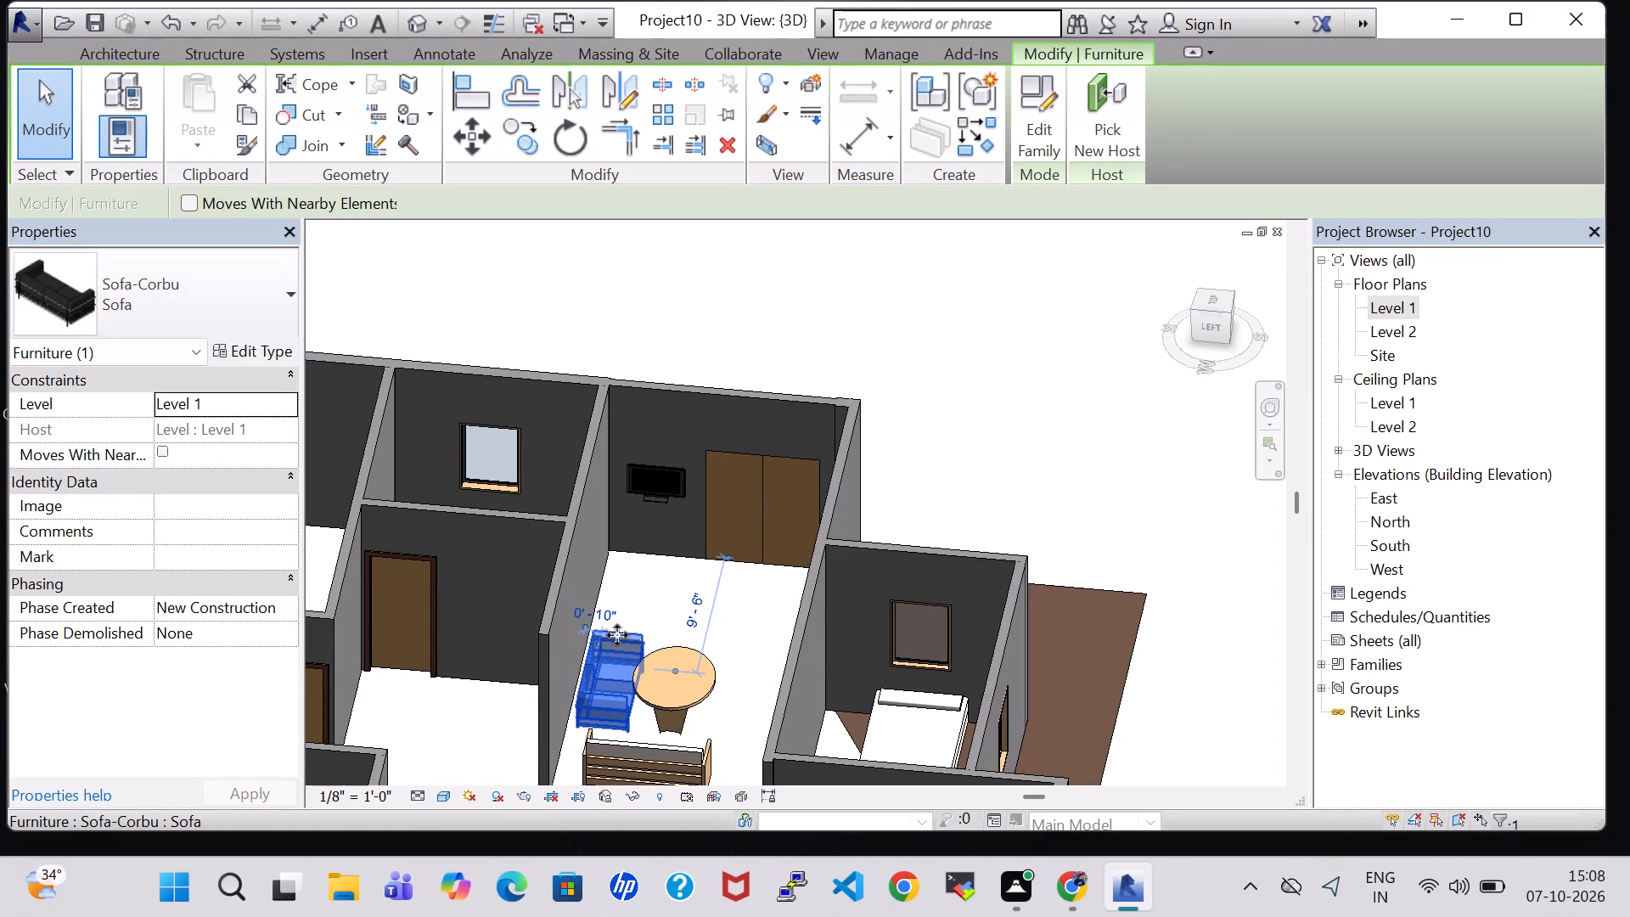
left_click(1031, 407)
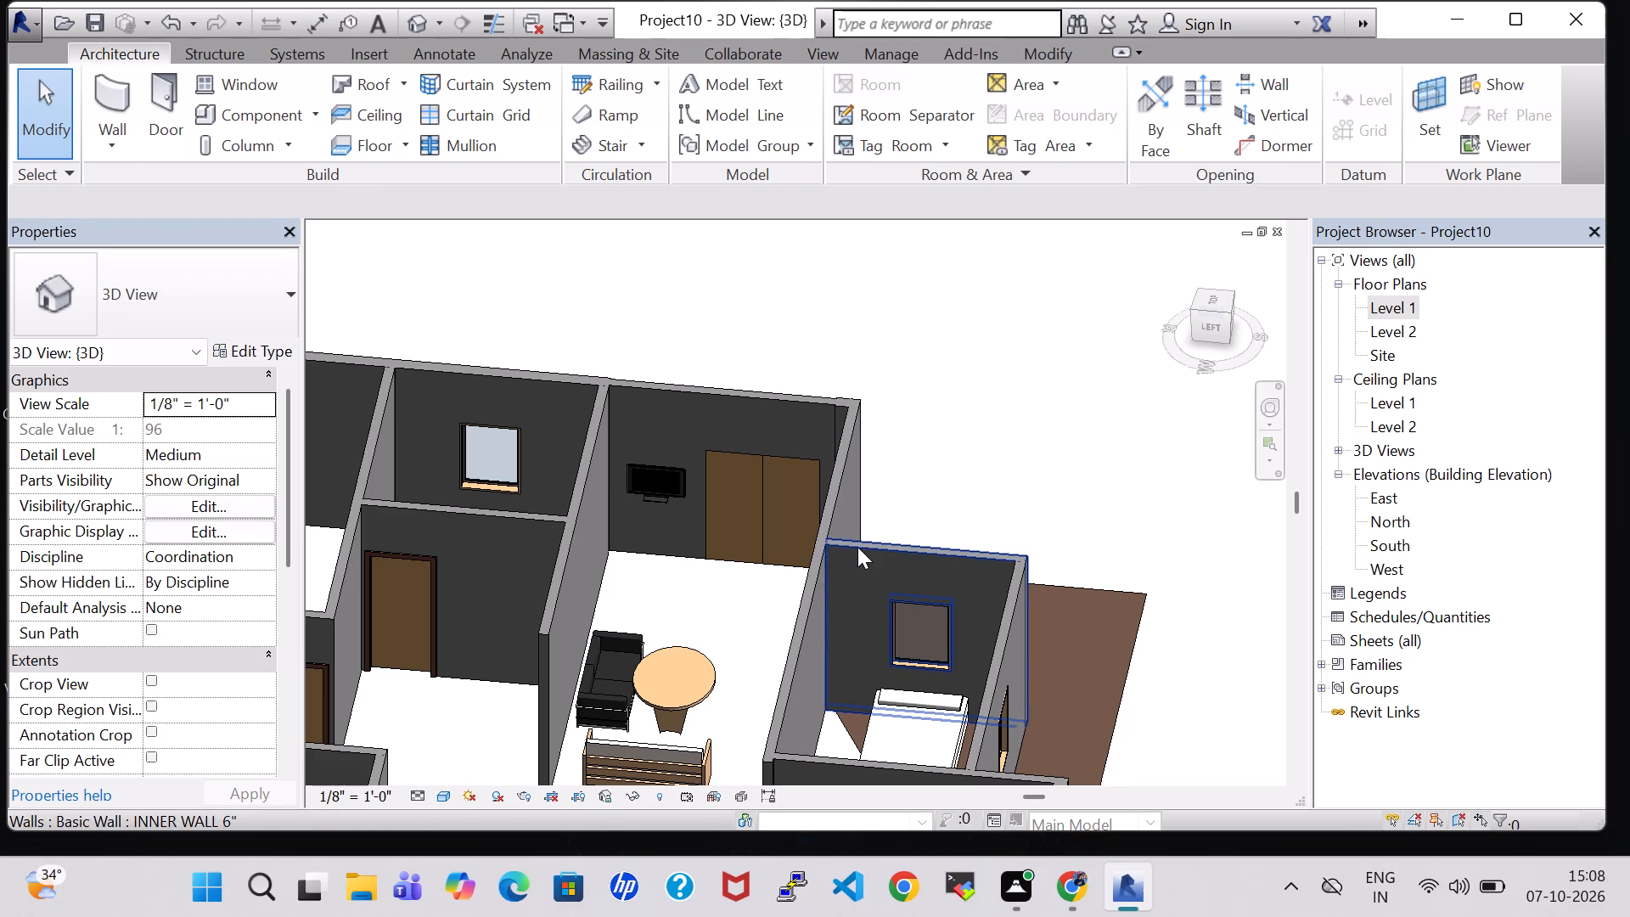
On the Level 1 plan, place a tagged room in the small east room north of the living room and name it SITOUT.
scroll(957, 425, "down", 3)
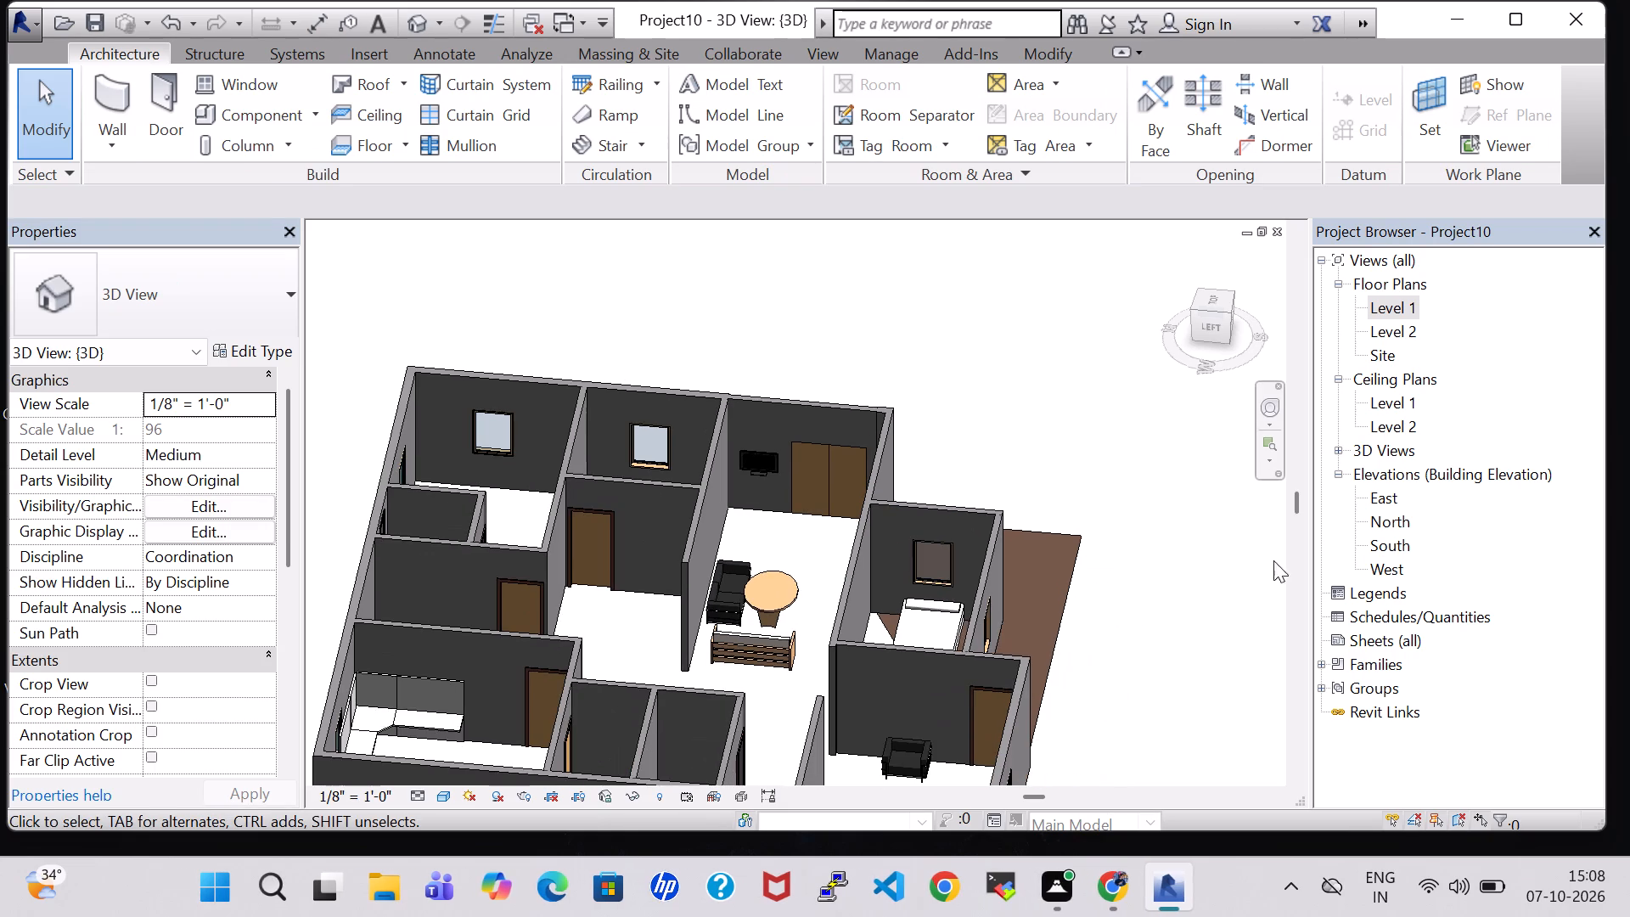
double_click(1391, 301)
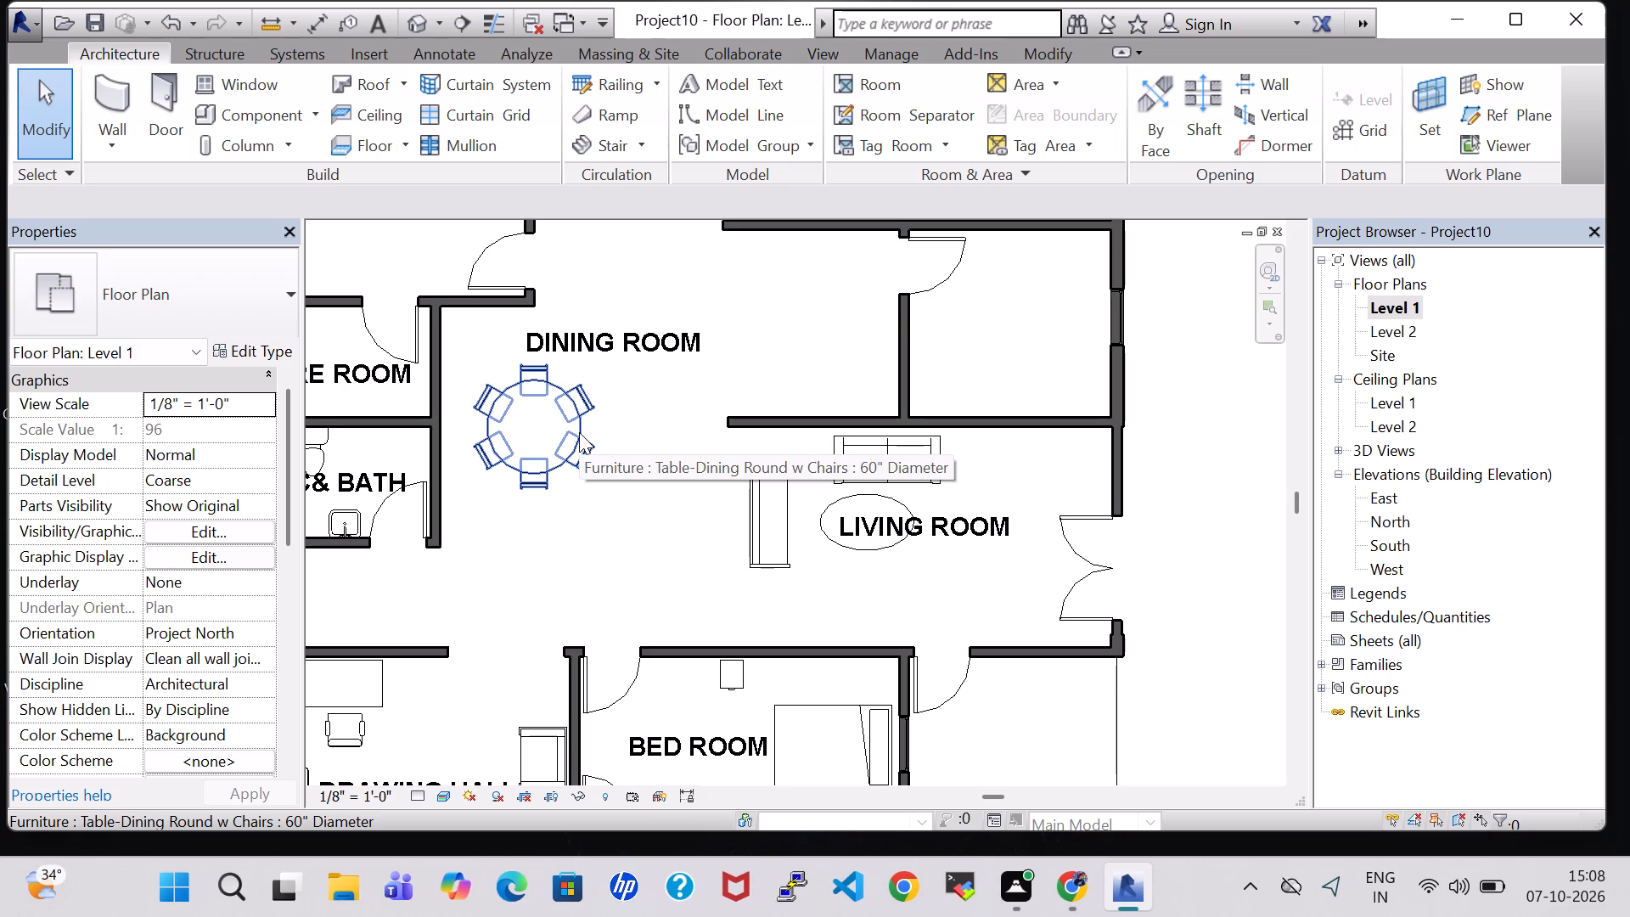
scroll(844, 537, "down", 3)
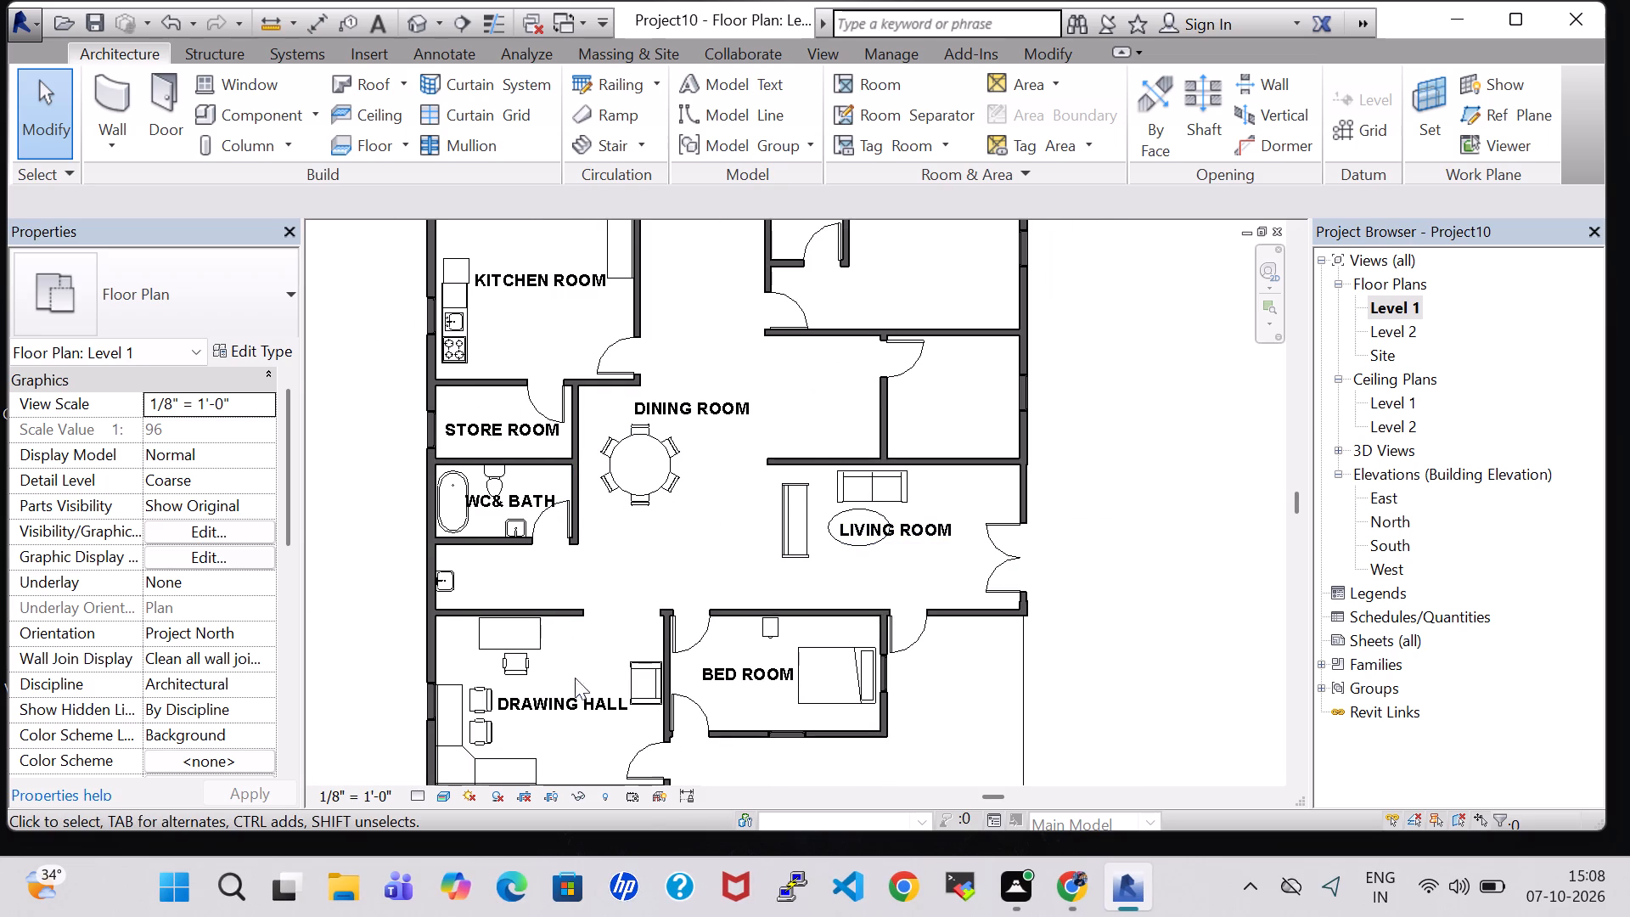
scroll(787, 643, "down", 2)
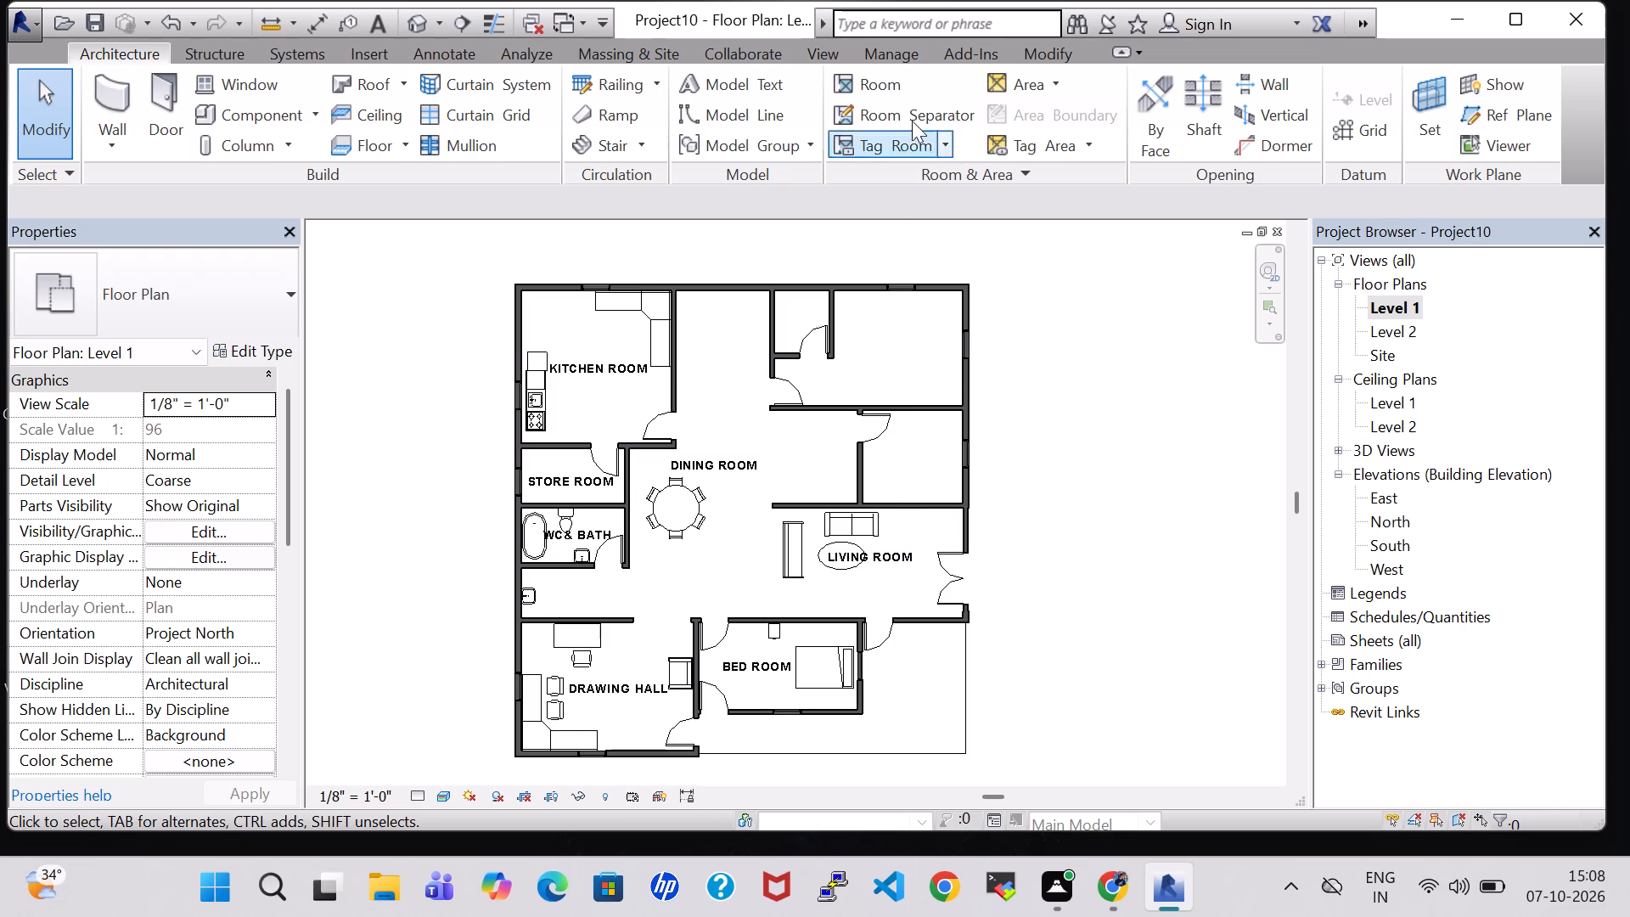
left_click(895, 84)
left_click(904, 465)
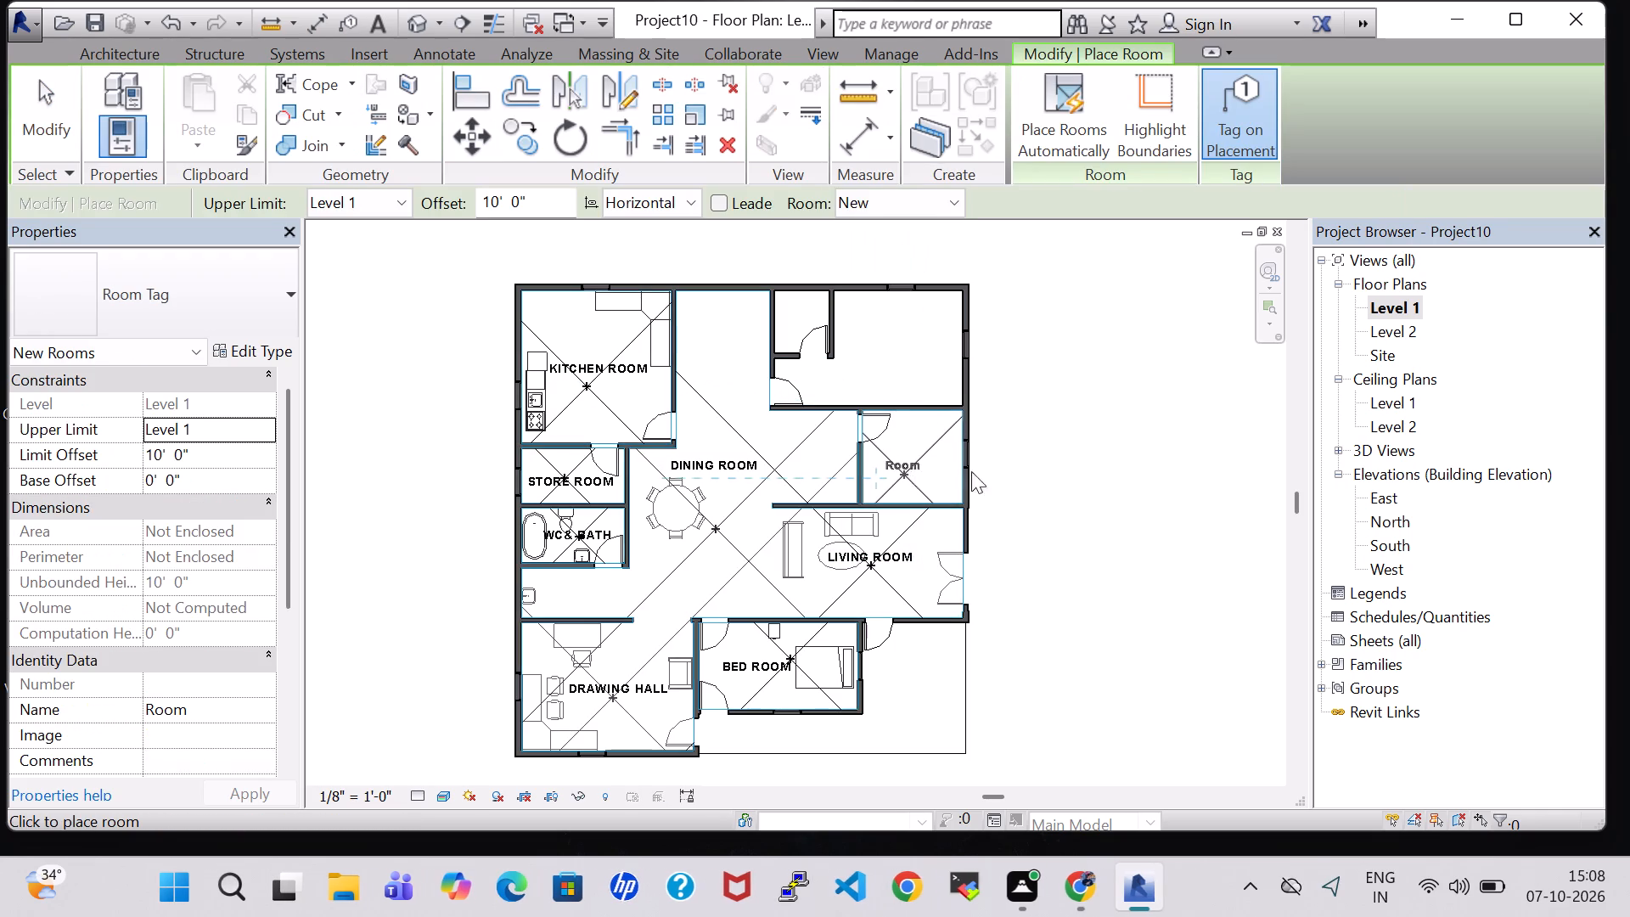
key("Escape")
key("Escape")
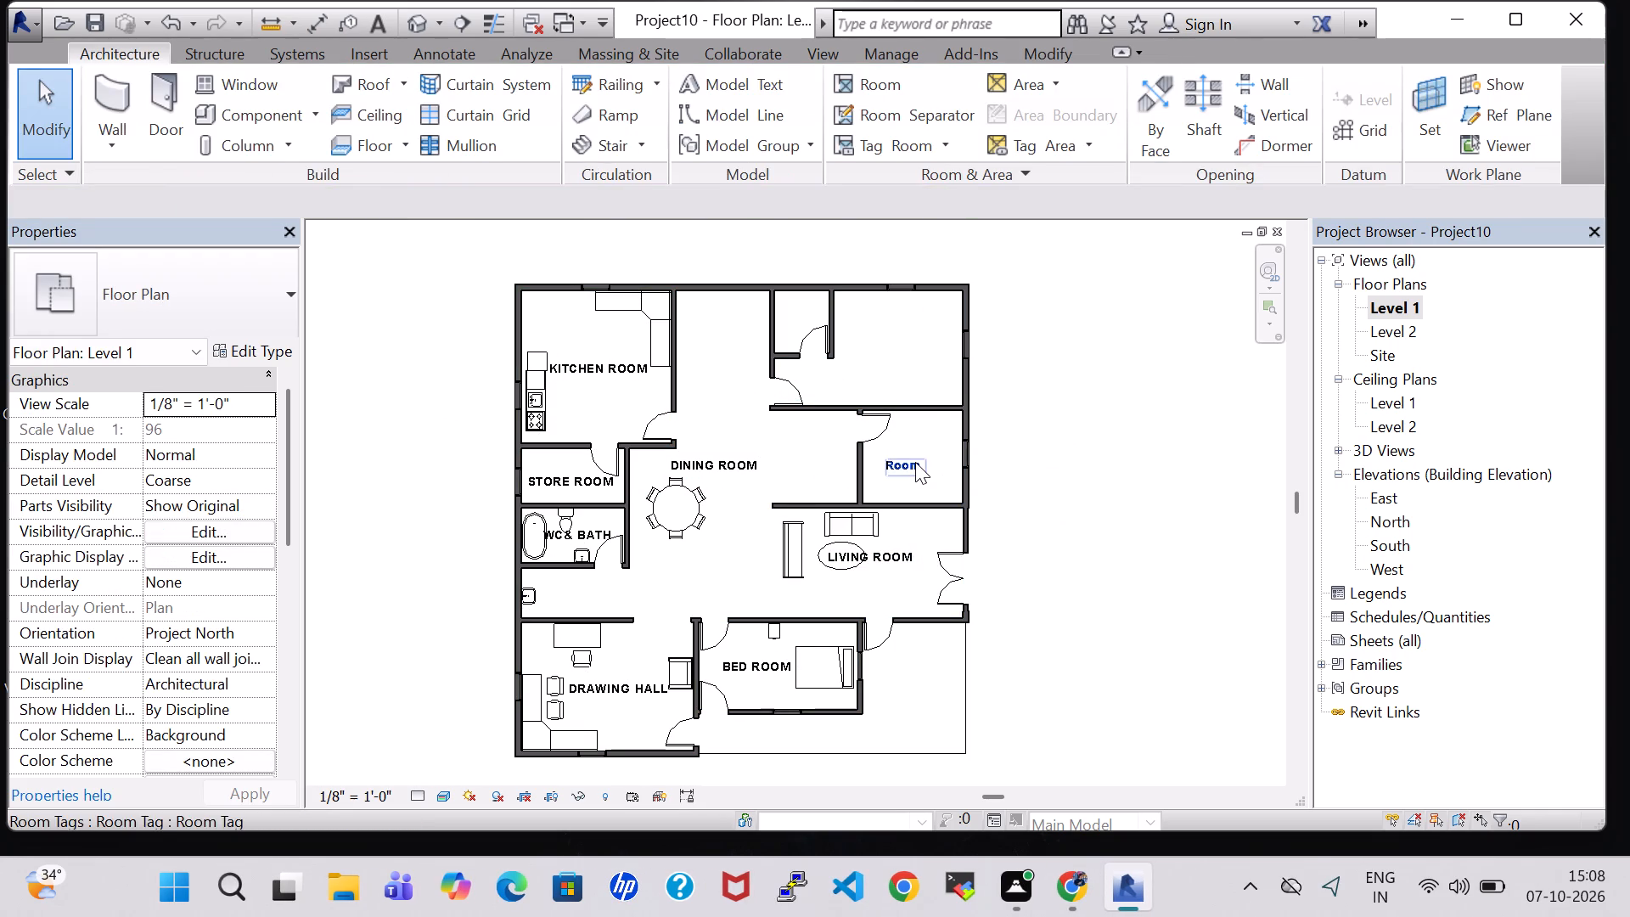
left_click(915, 462)
left_click(915, 462)
key("BackSpace")
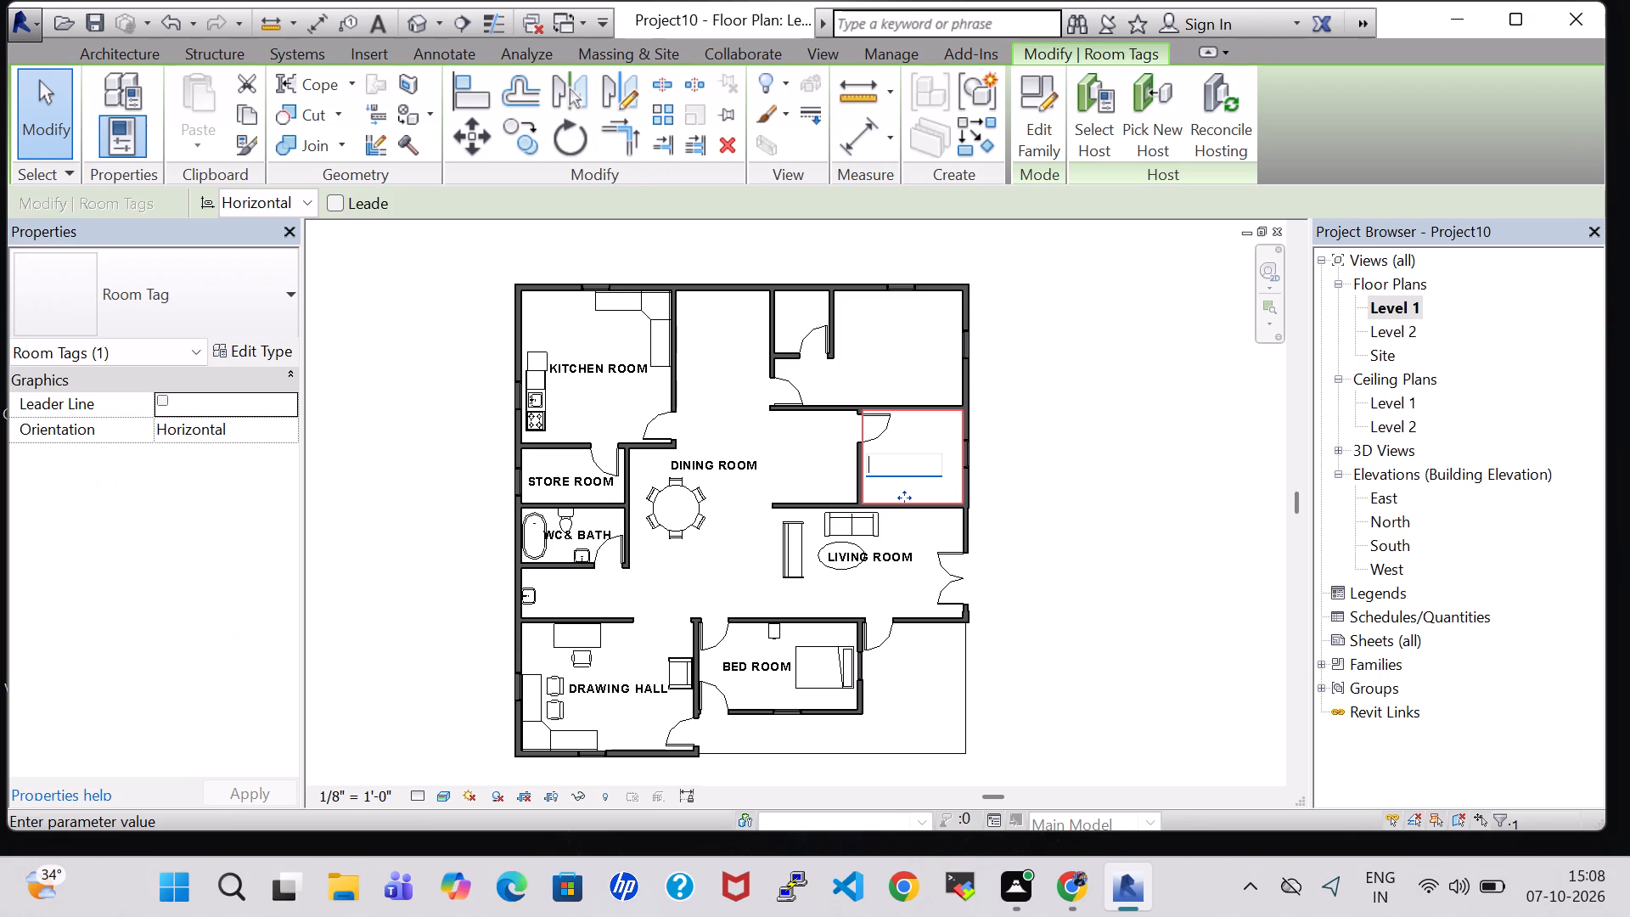
type("SITOUT")
key("Return")
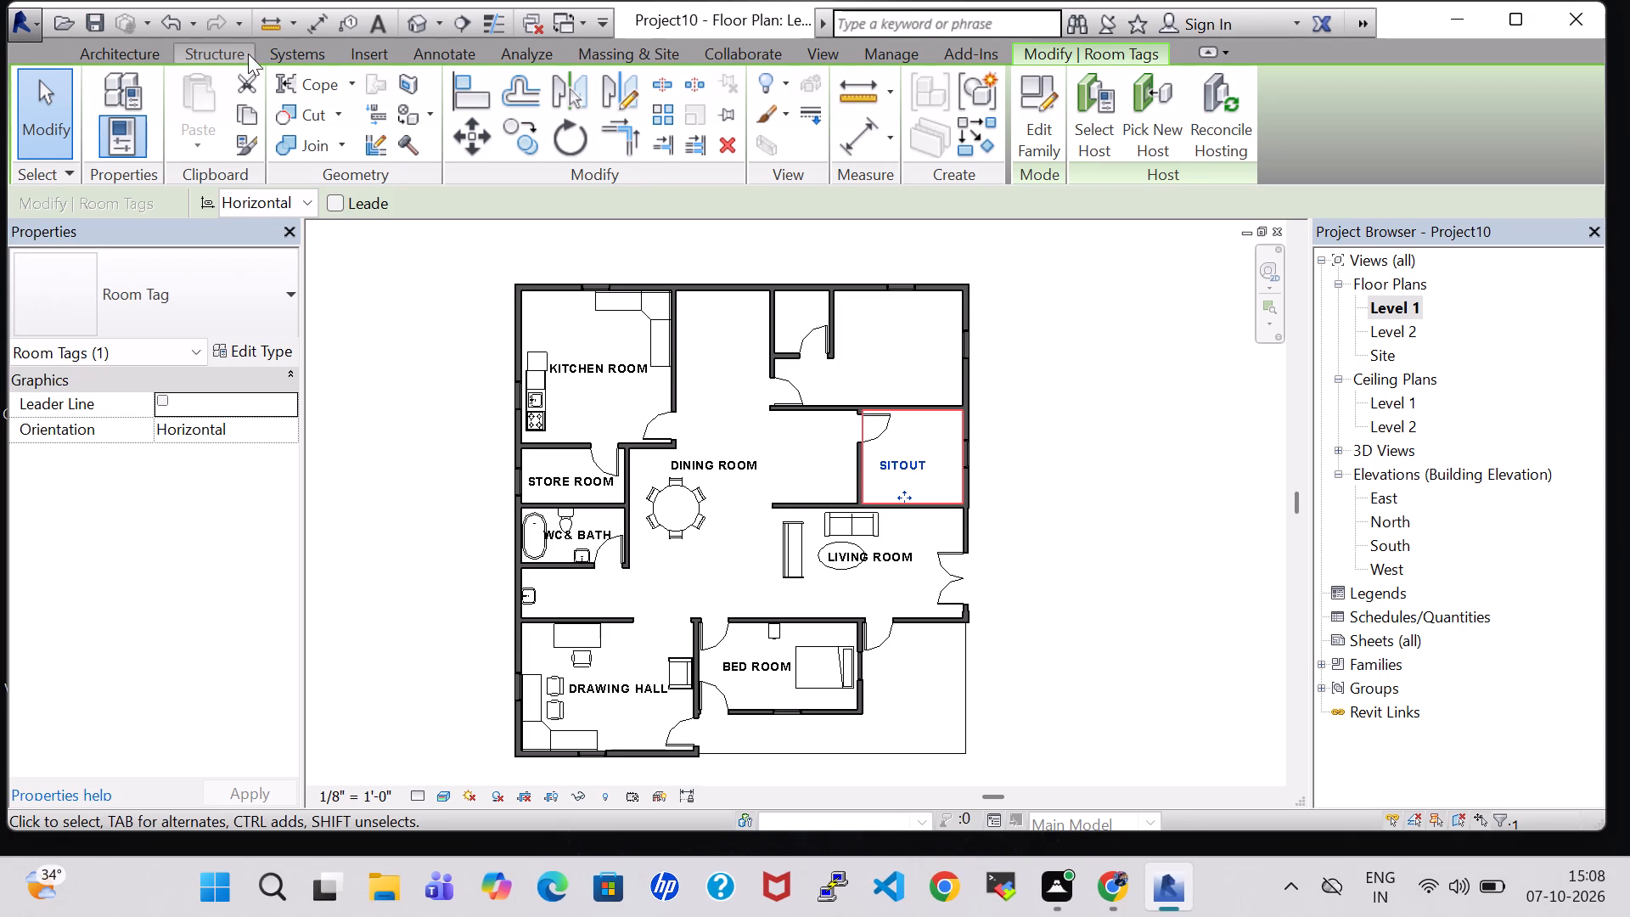
Load the Table-End family from the Furniture library and place a 24" x 24" end table beside the SITOUT's east window.
left_click(137, 59)
left_click(254, 110)
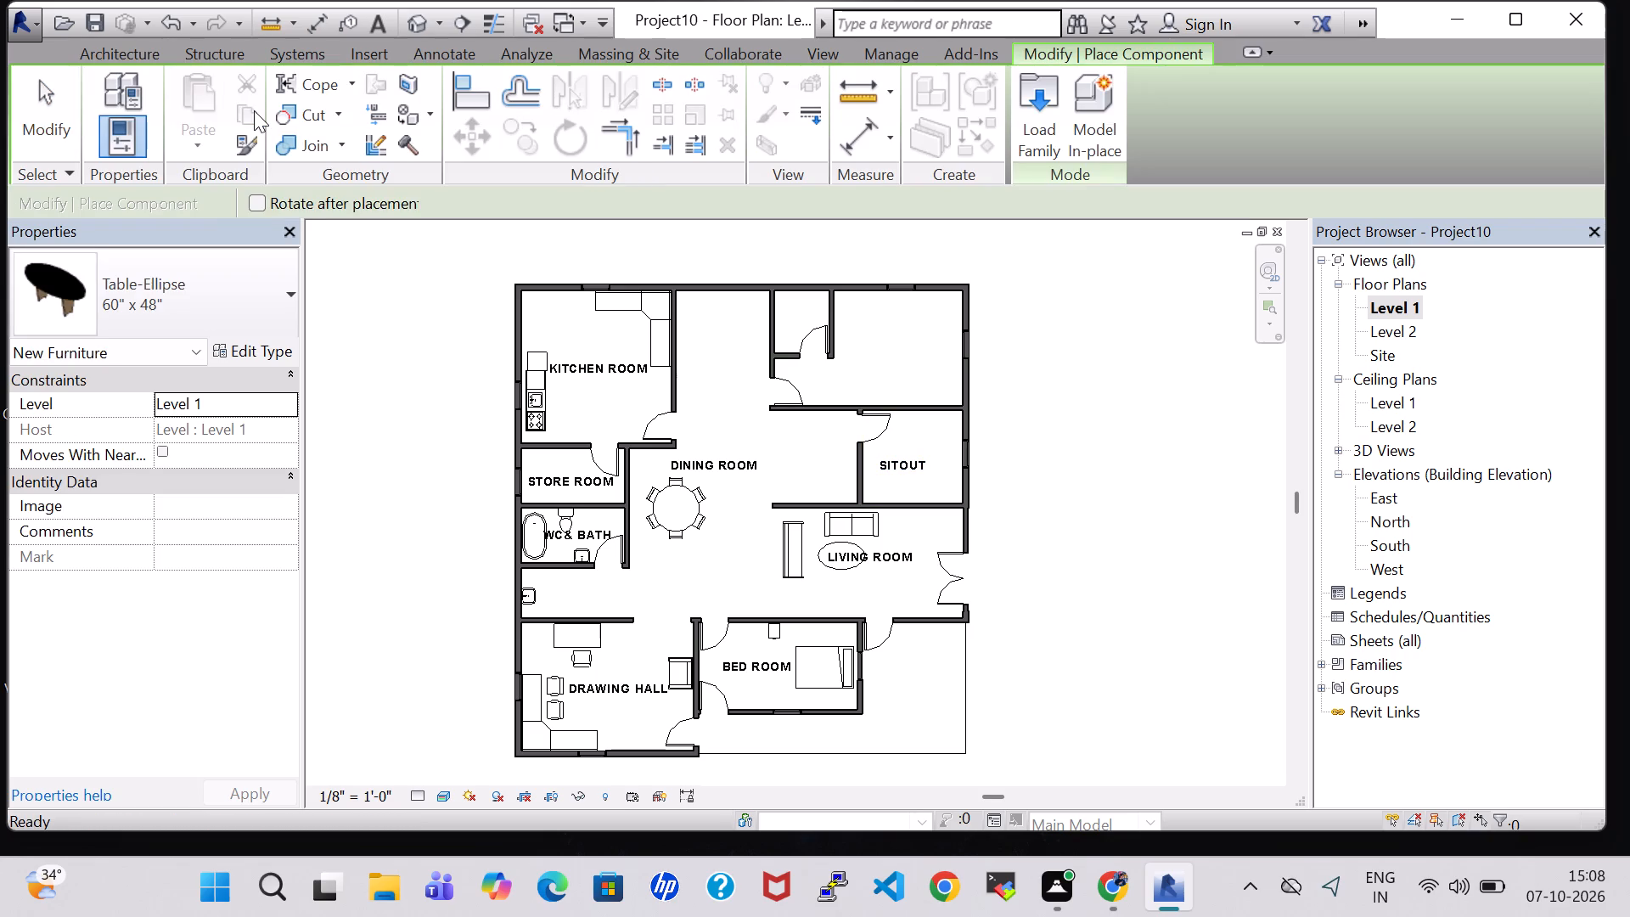
left_click(1032, 107)
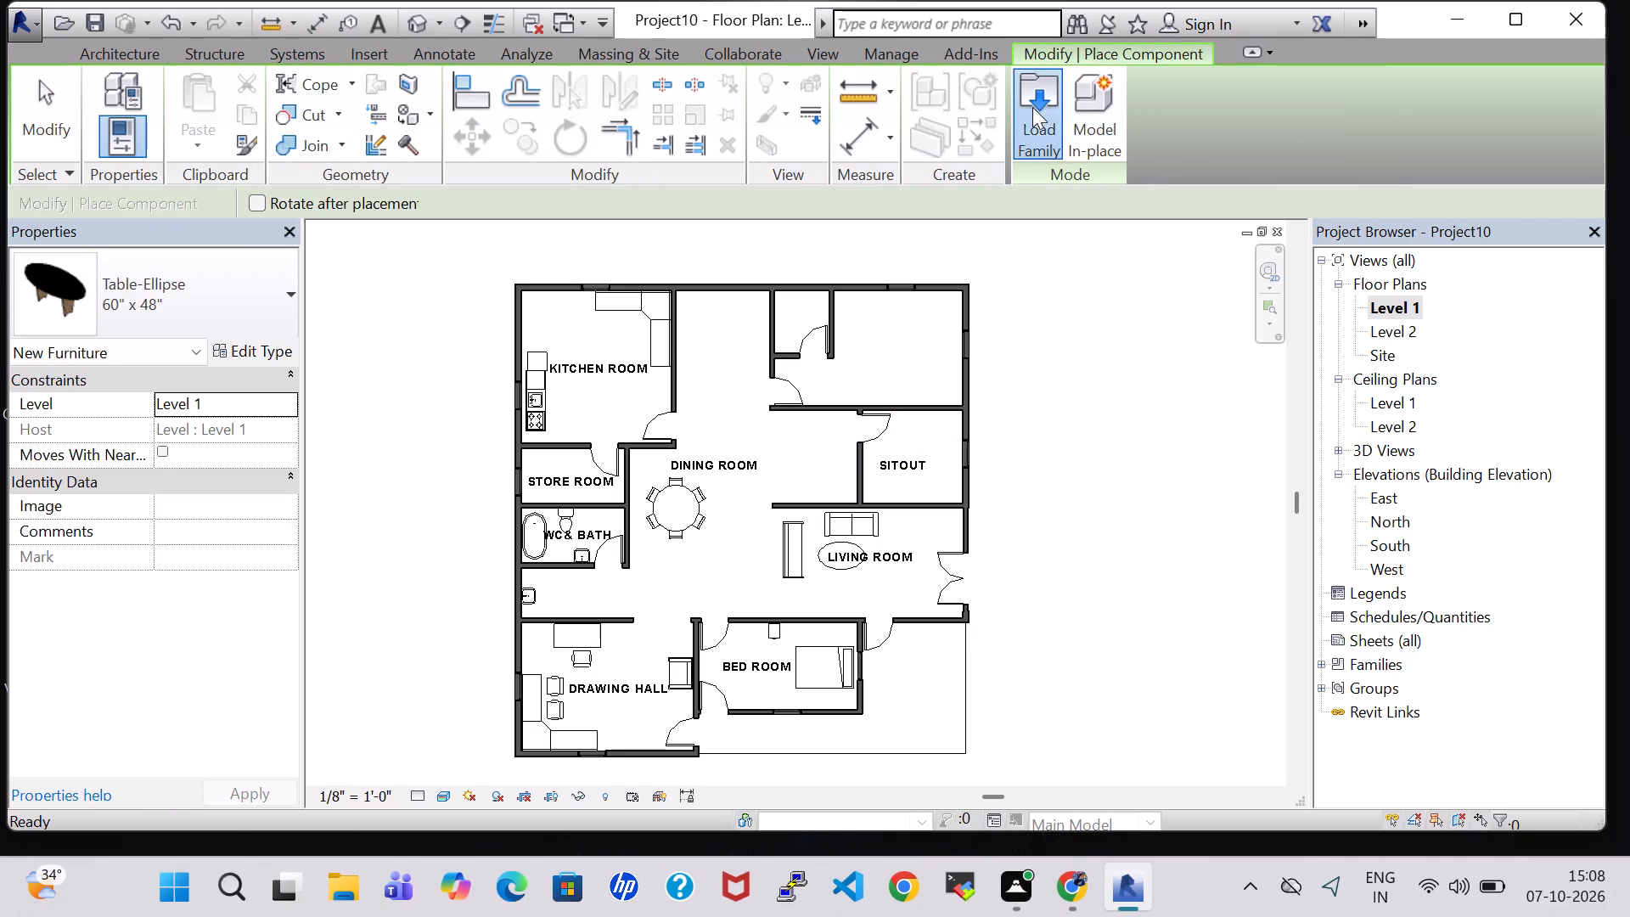
double_click(938, 565)
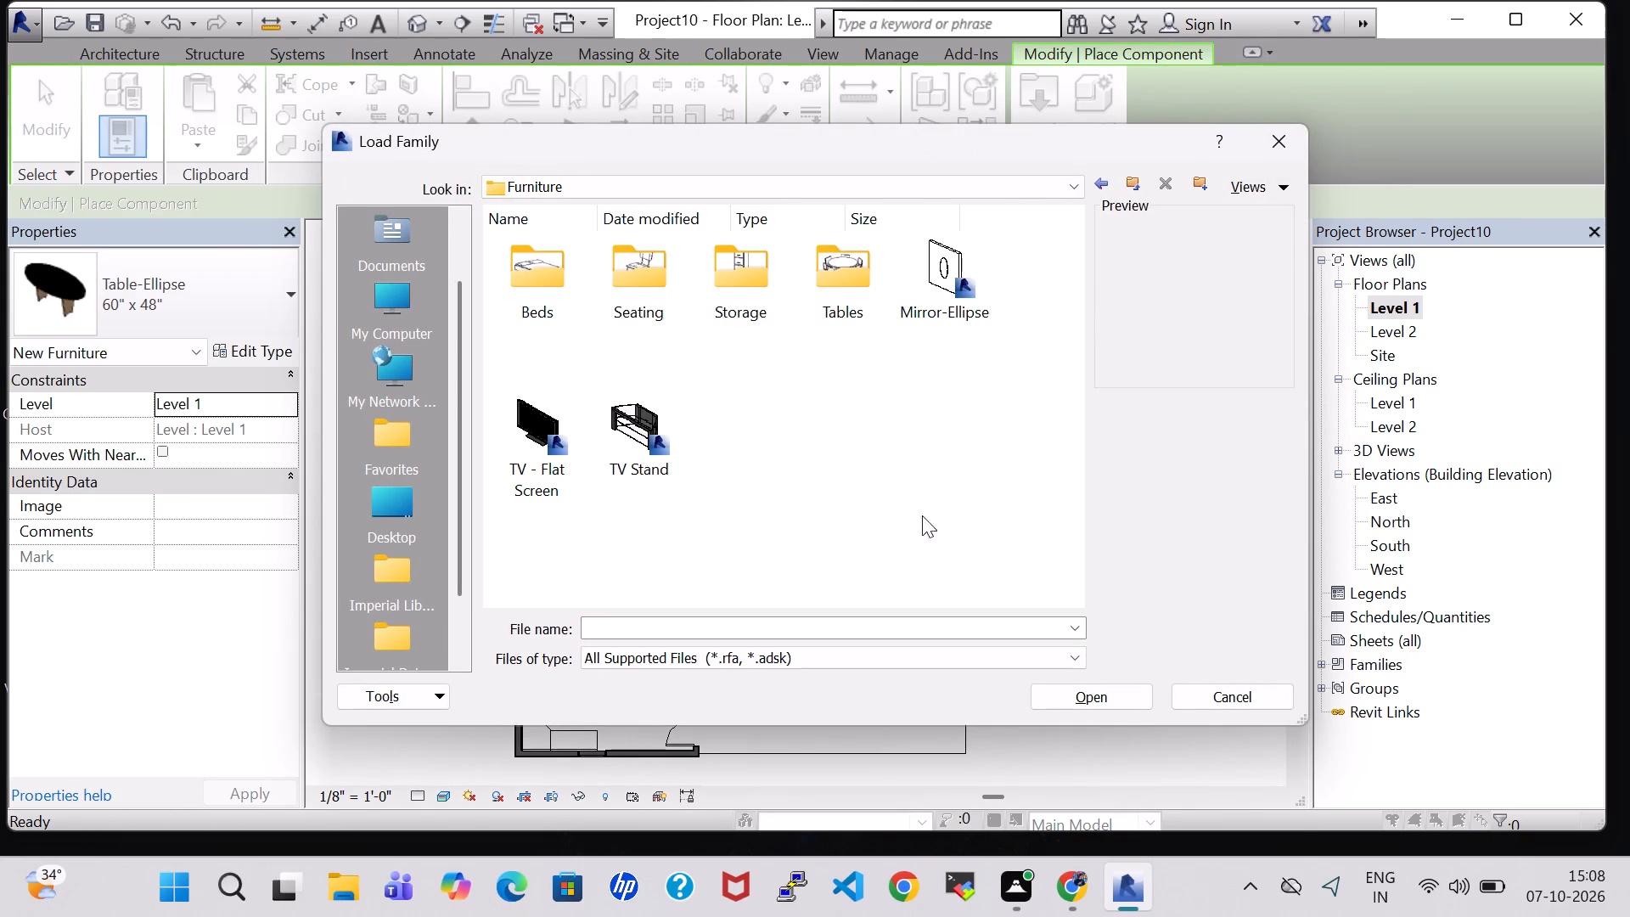
double_click(824, 294)
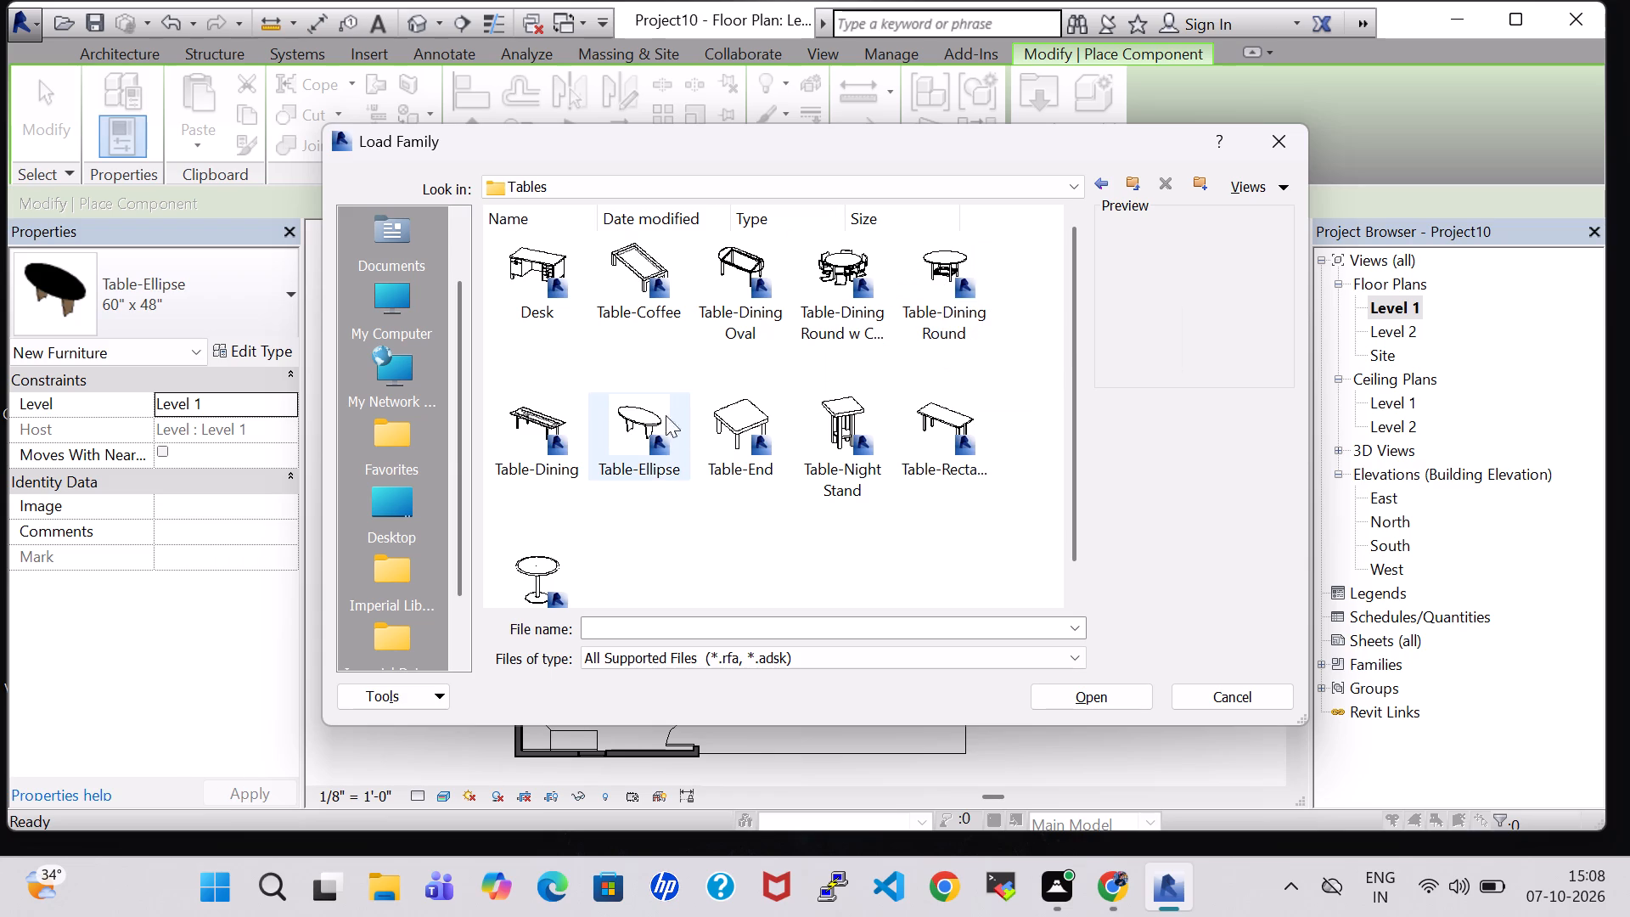
left_click(737, 417)
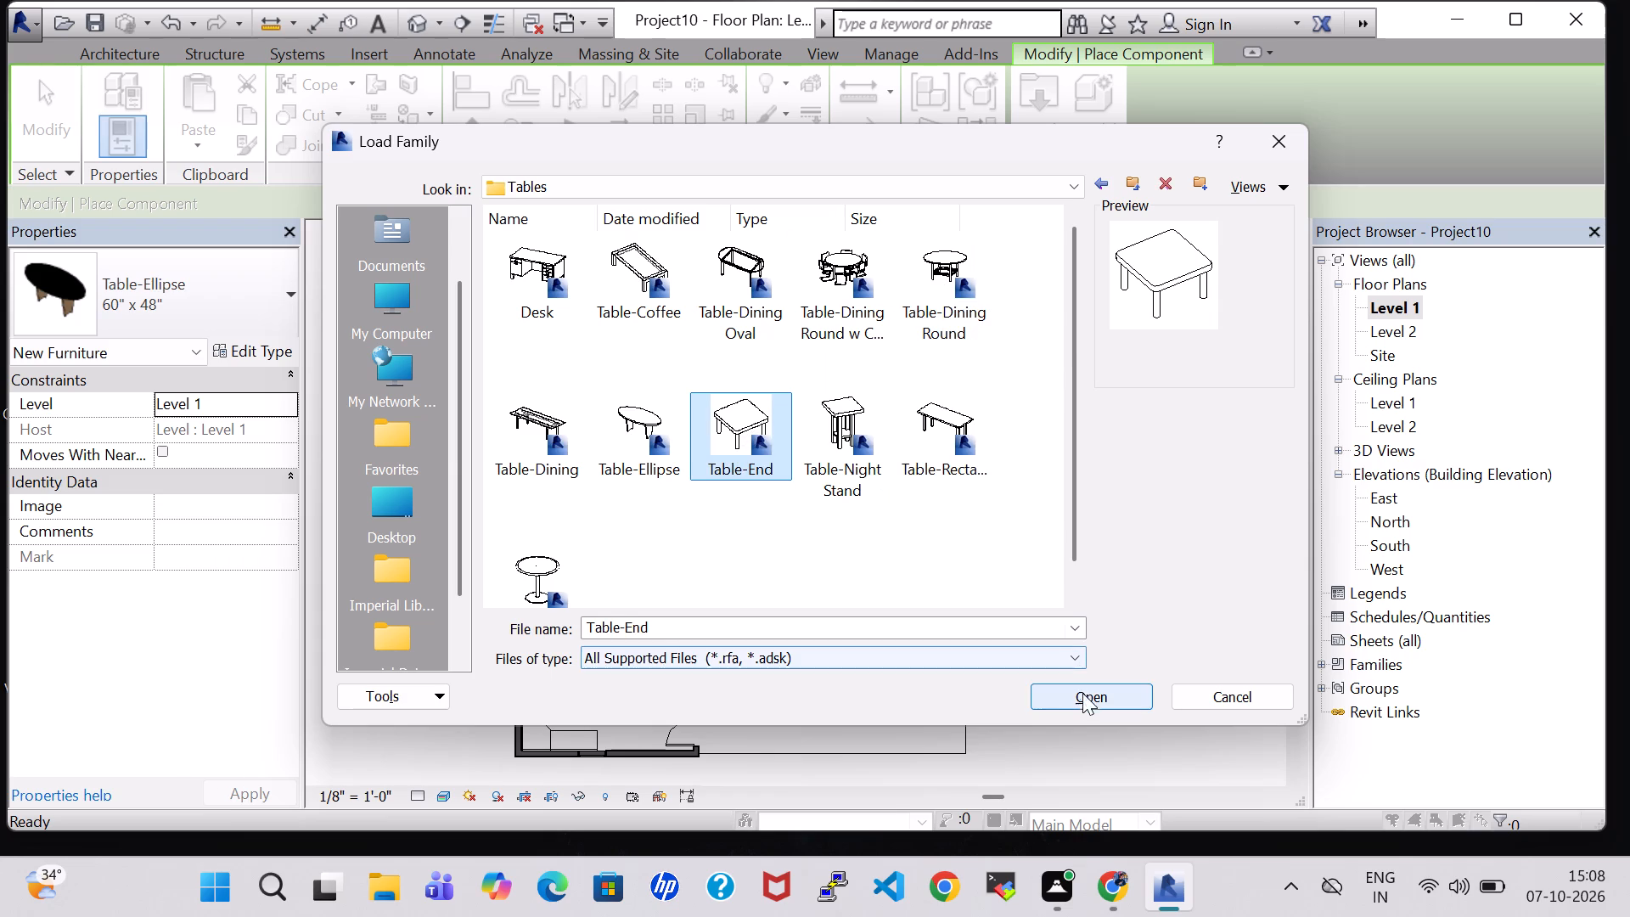
left_click(1084, 697)
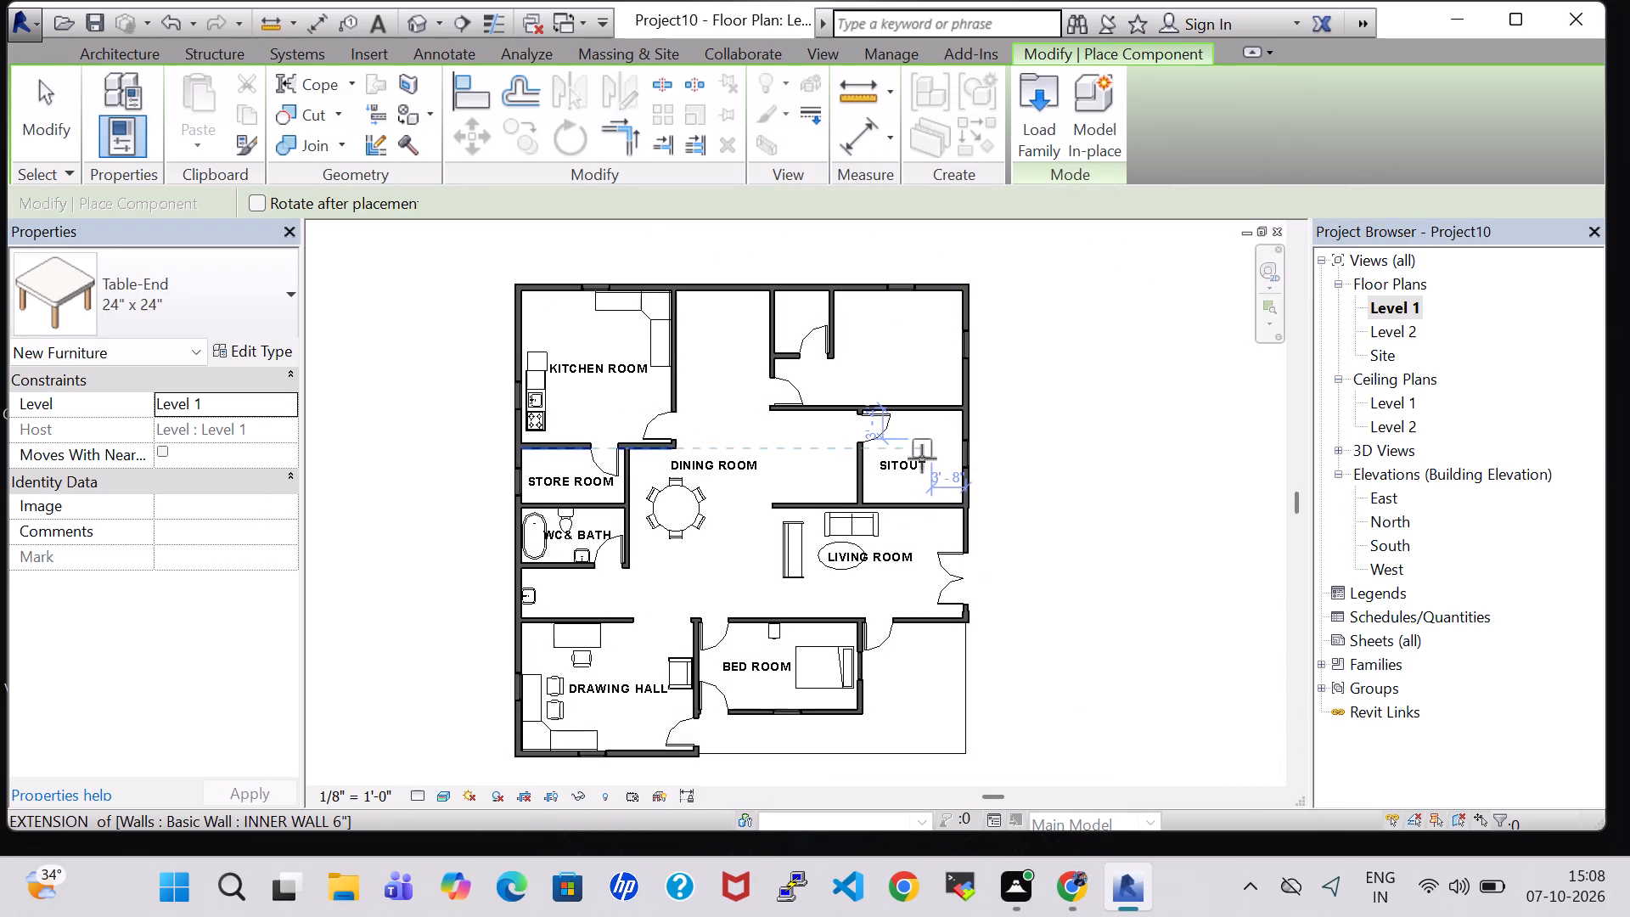
scroll(922, 421, "up", 7)
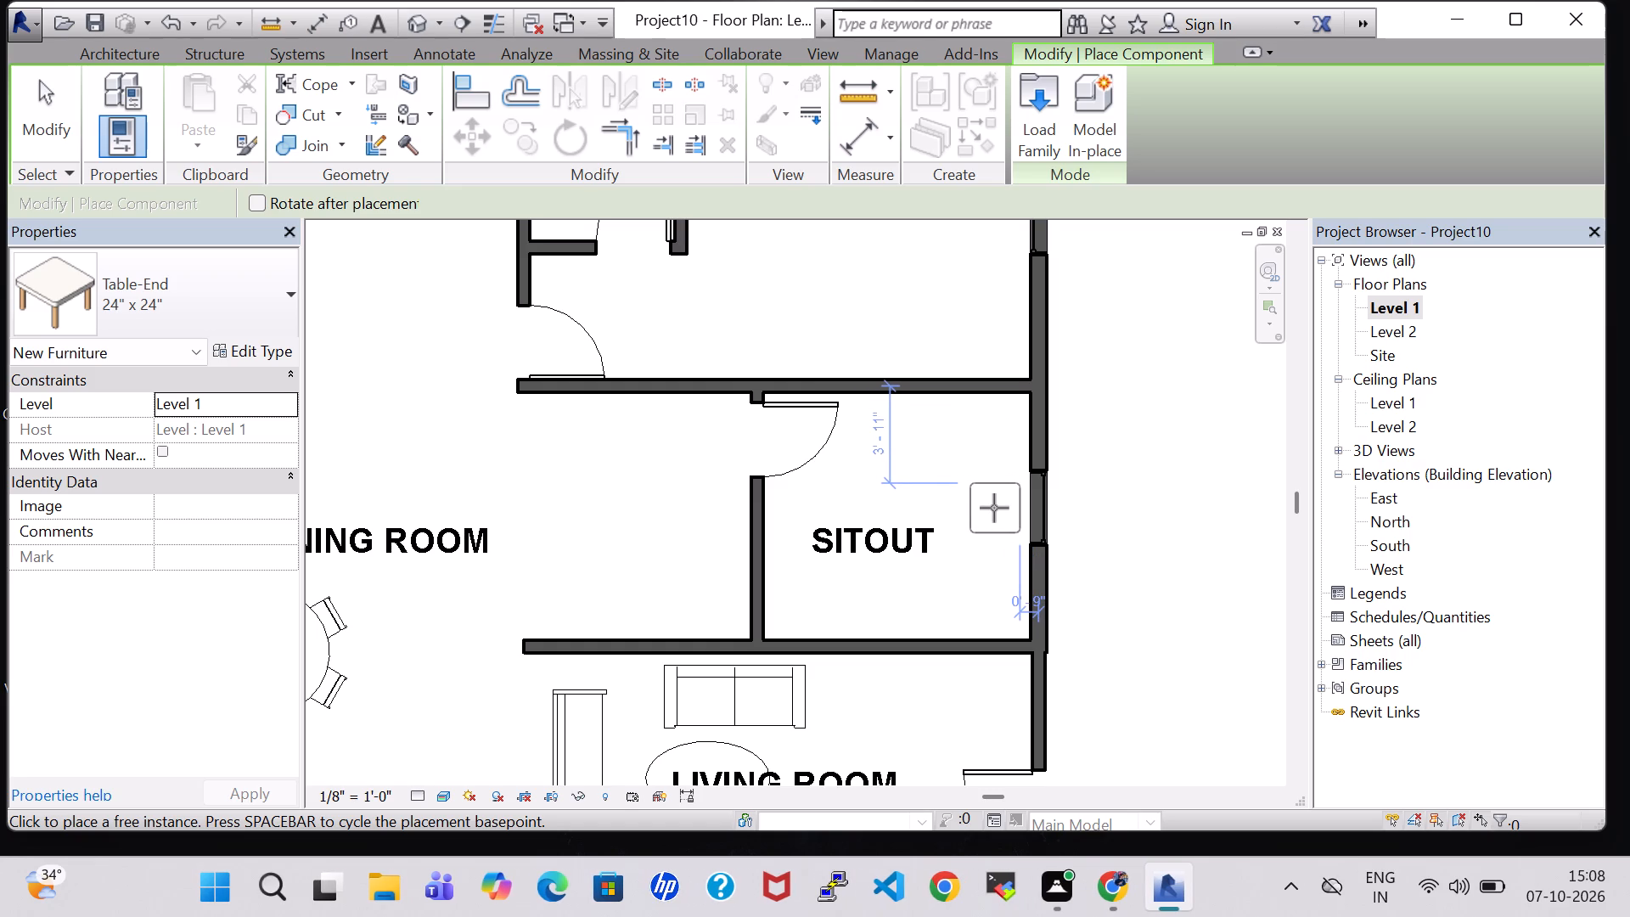
scroll(994, 508, "up", 8)
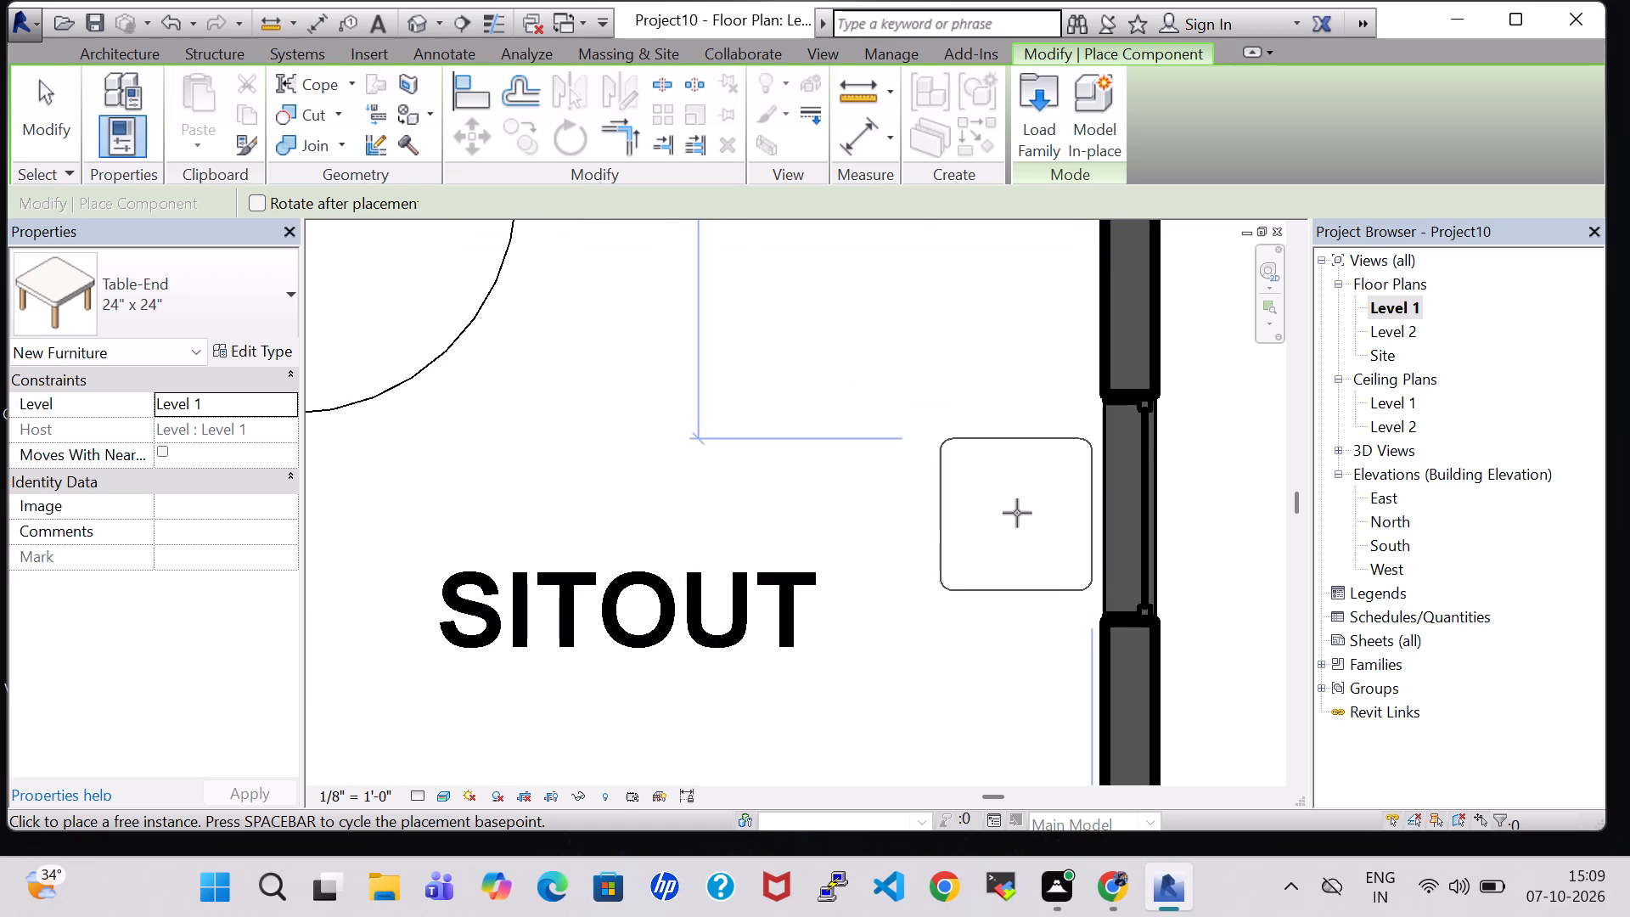
left_click(1017, 513)
key("Escape")
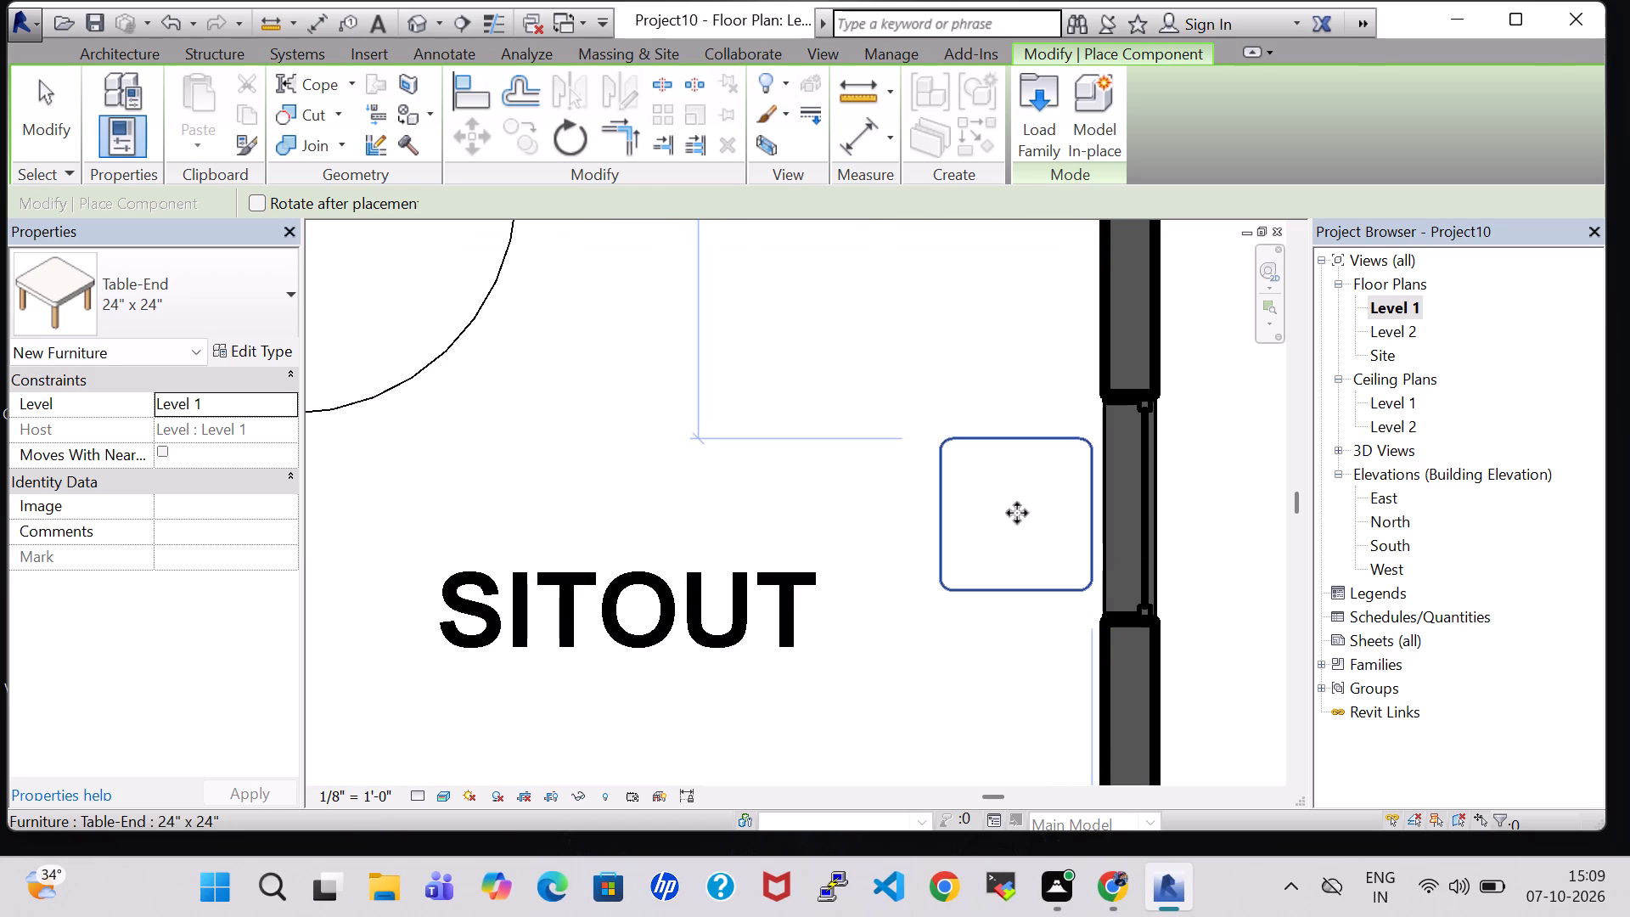
key("Escape")
Load the Seating-Auditorium chair family from the Seating folder of the Furniture library for placement.
scroll(502, 243, "down", 5)
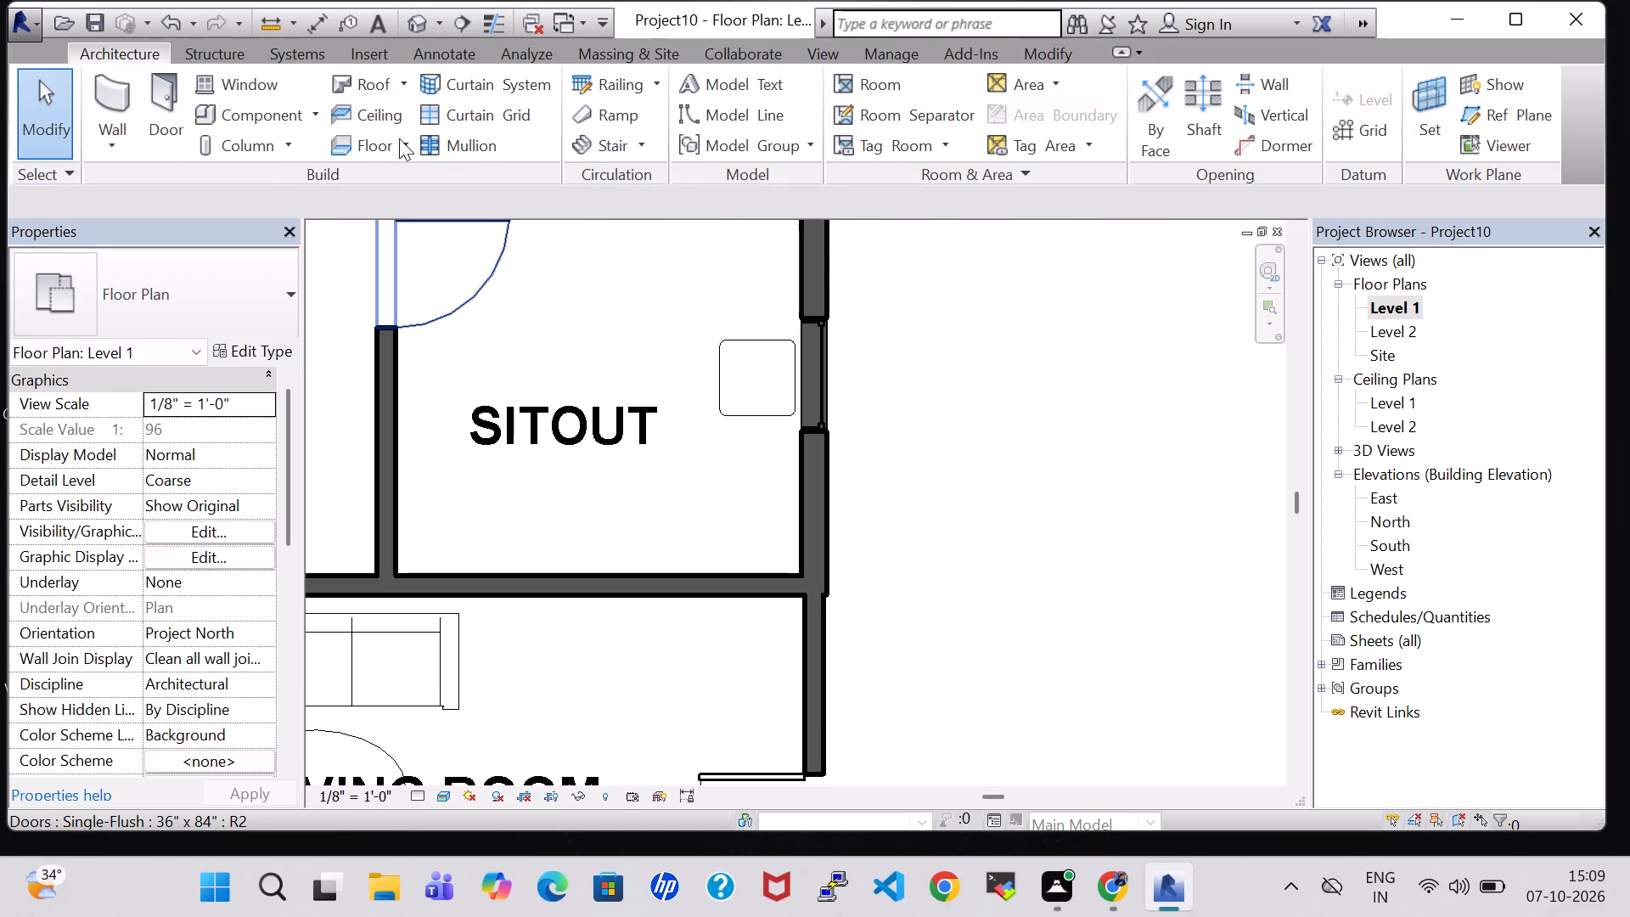
left_click(270, 112)
left_click(1015, 122)
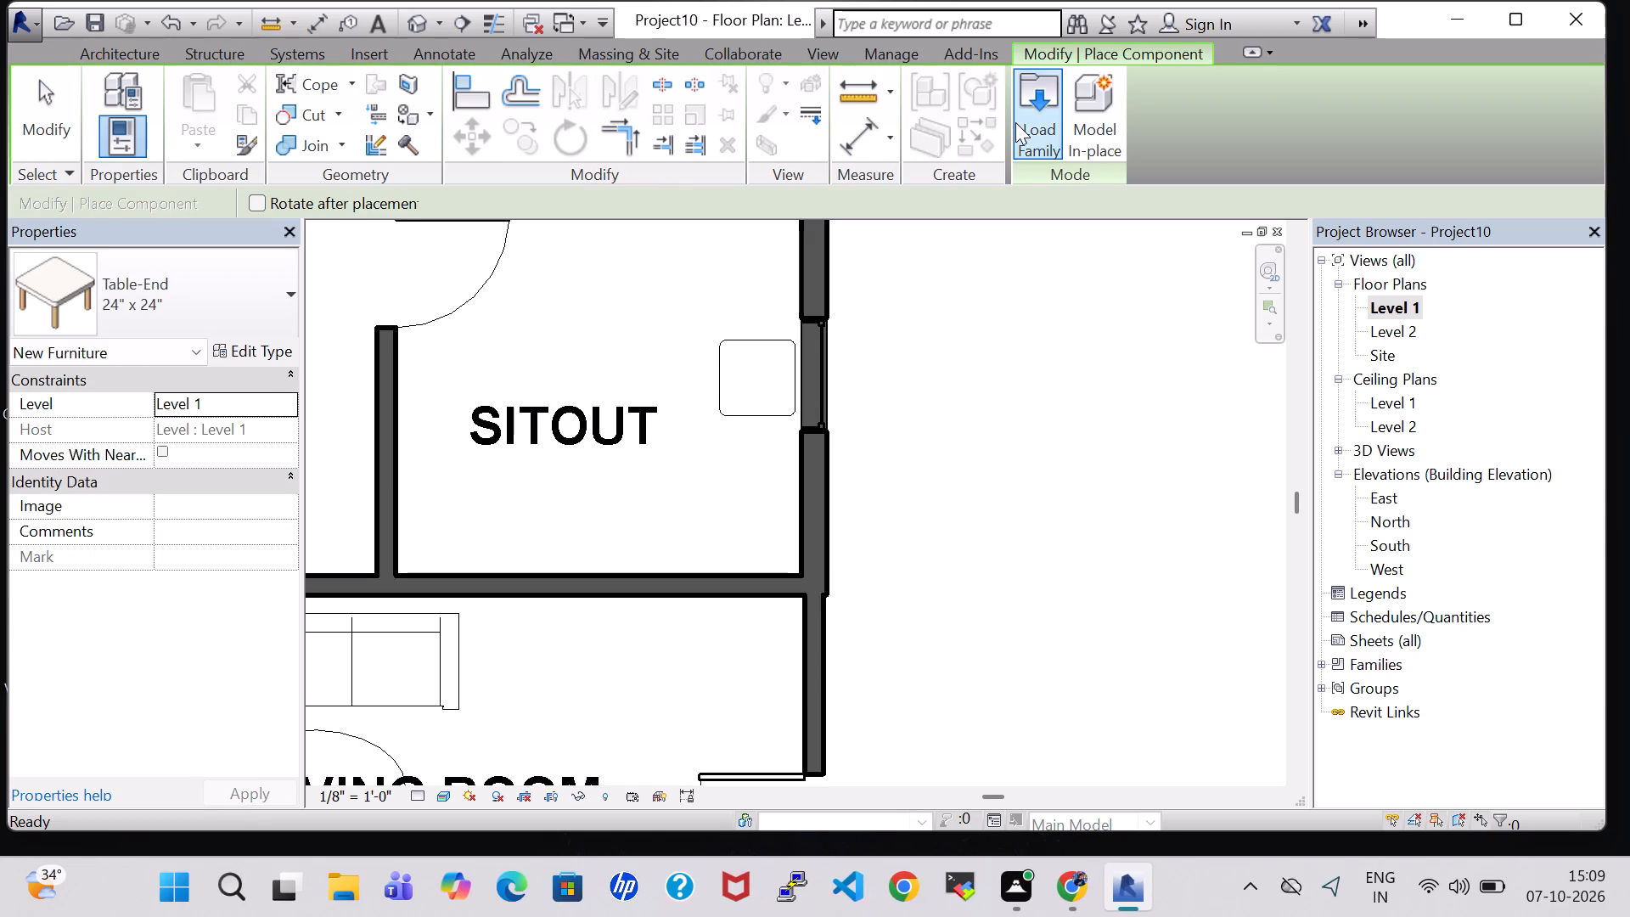
double_click(946, 571)
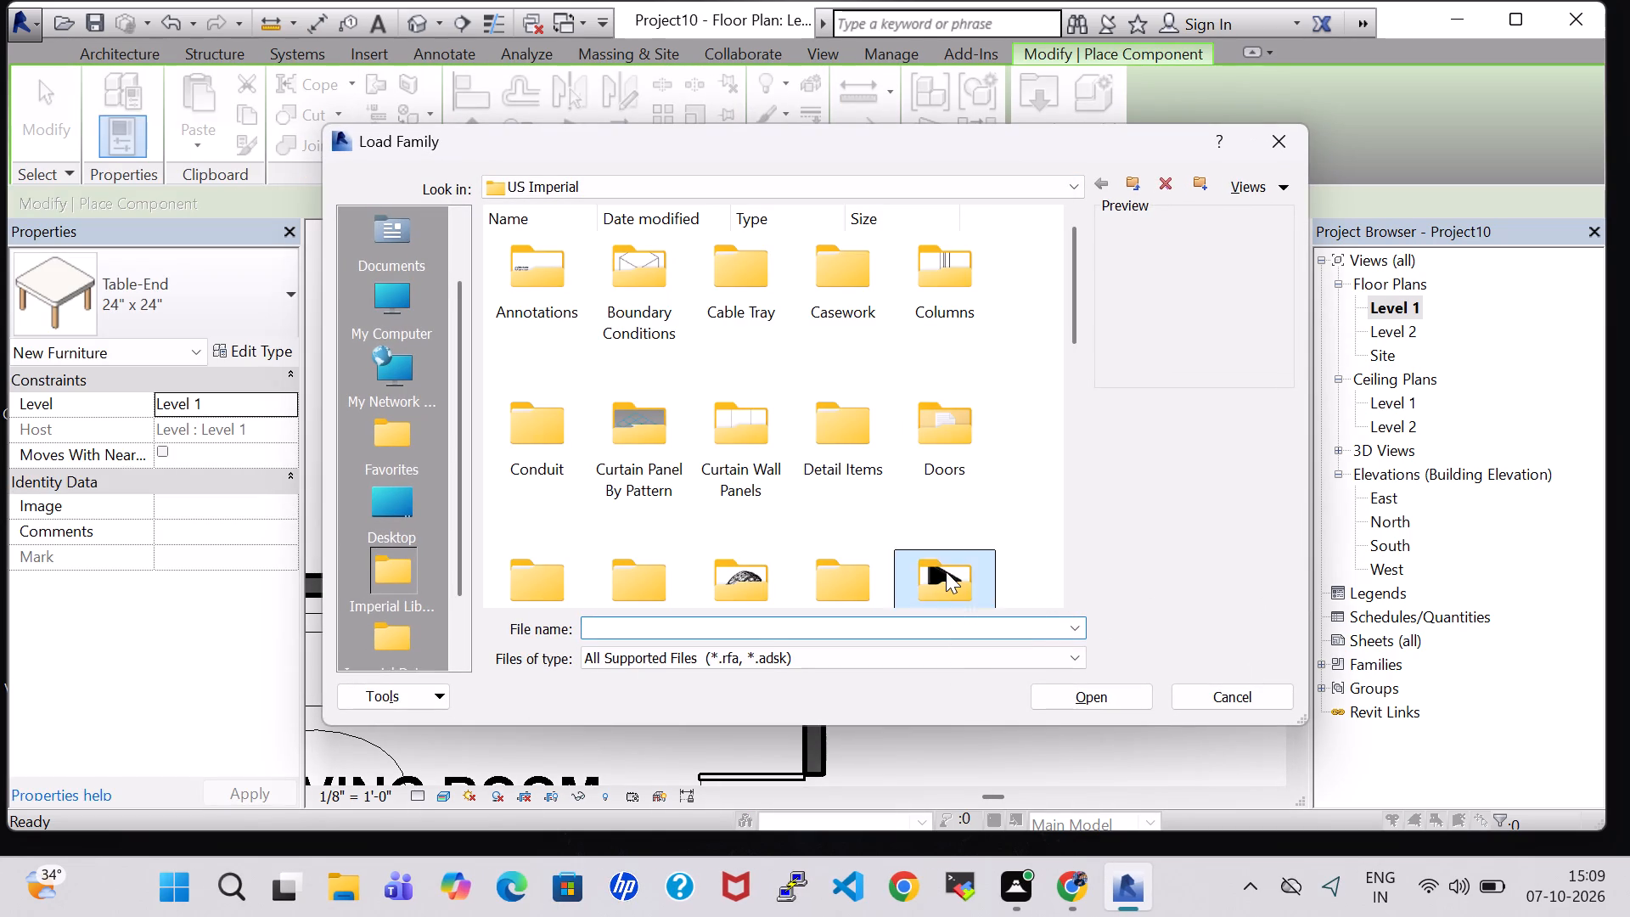
double_click(653, 270)
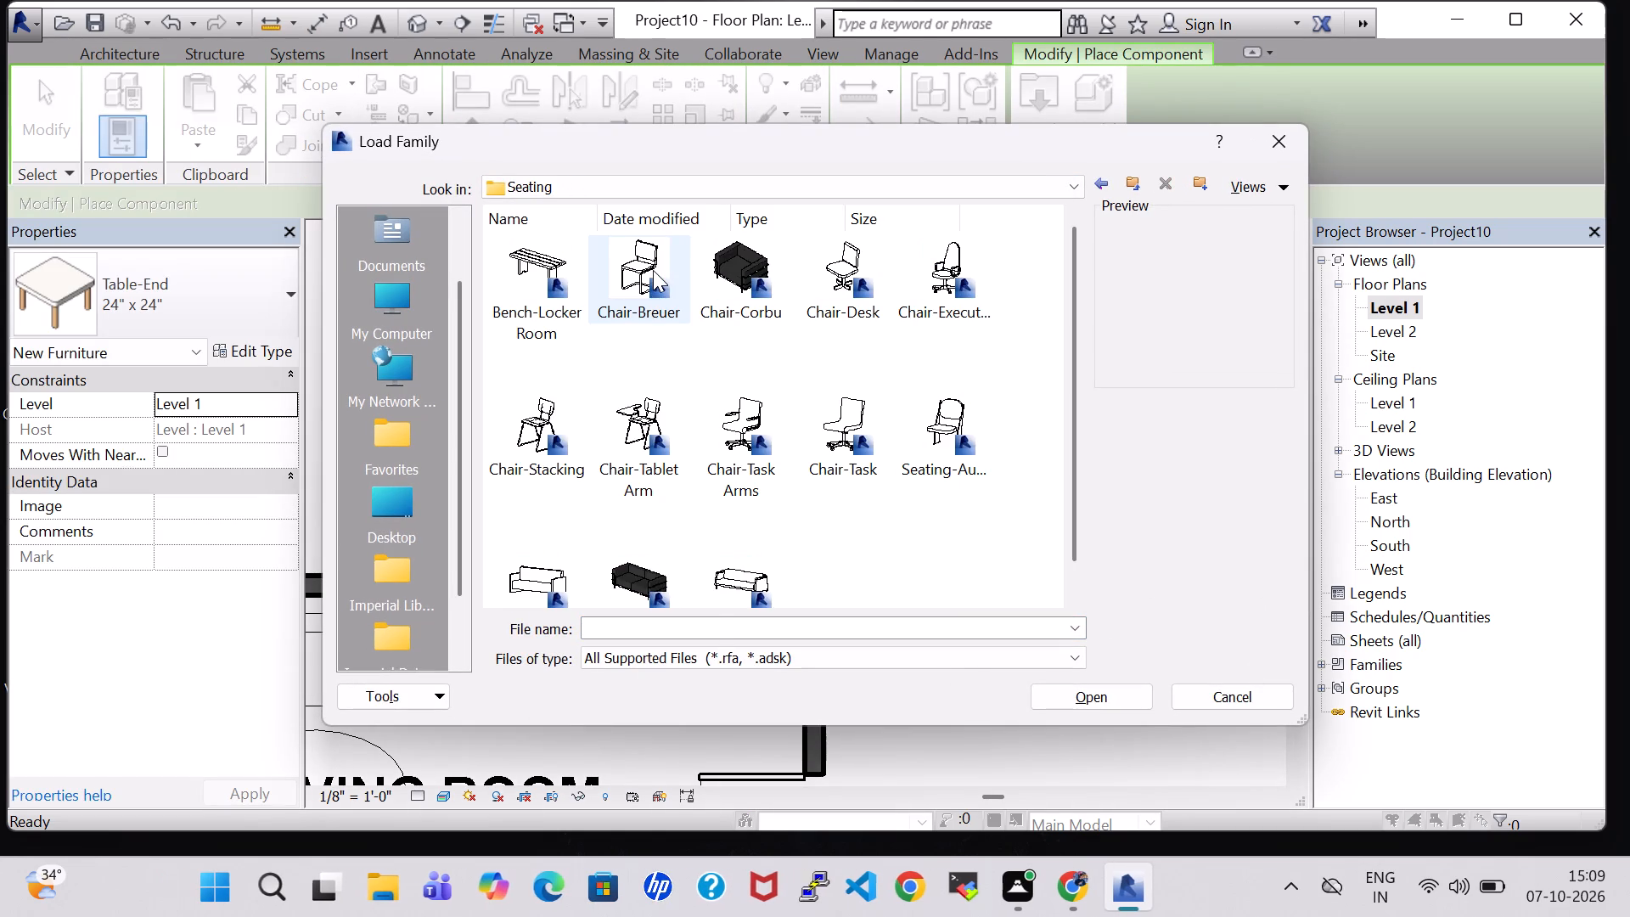
scroll(646, 461, "down", 1)
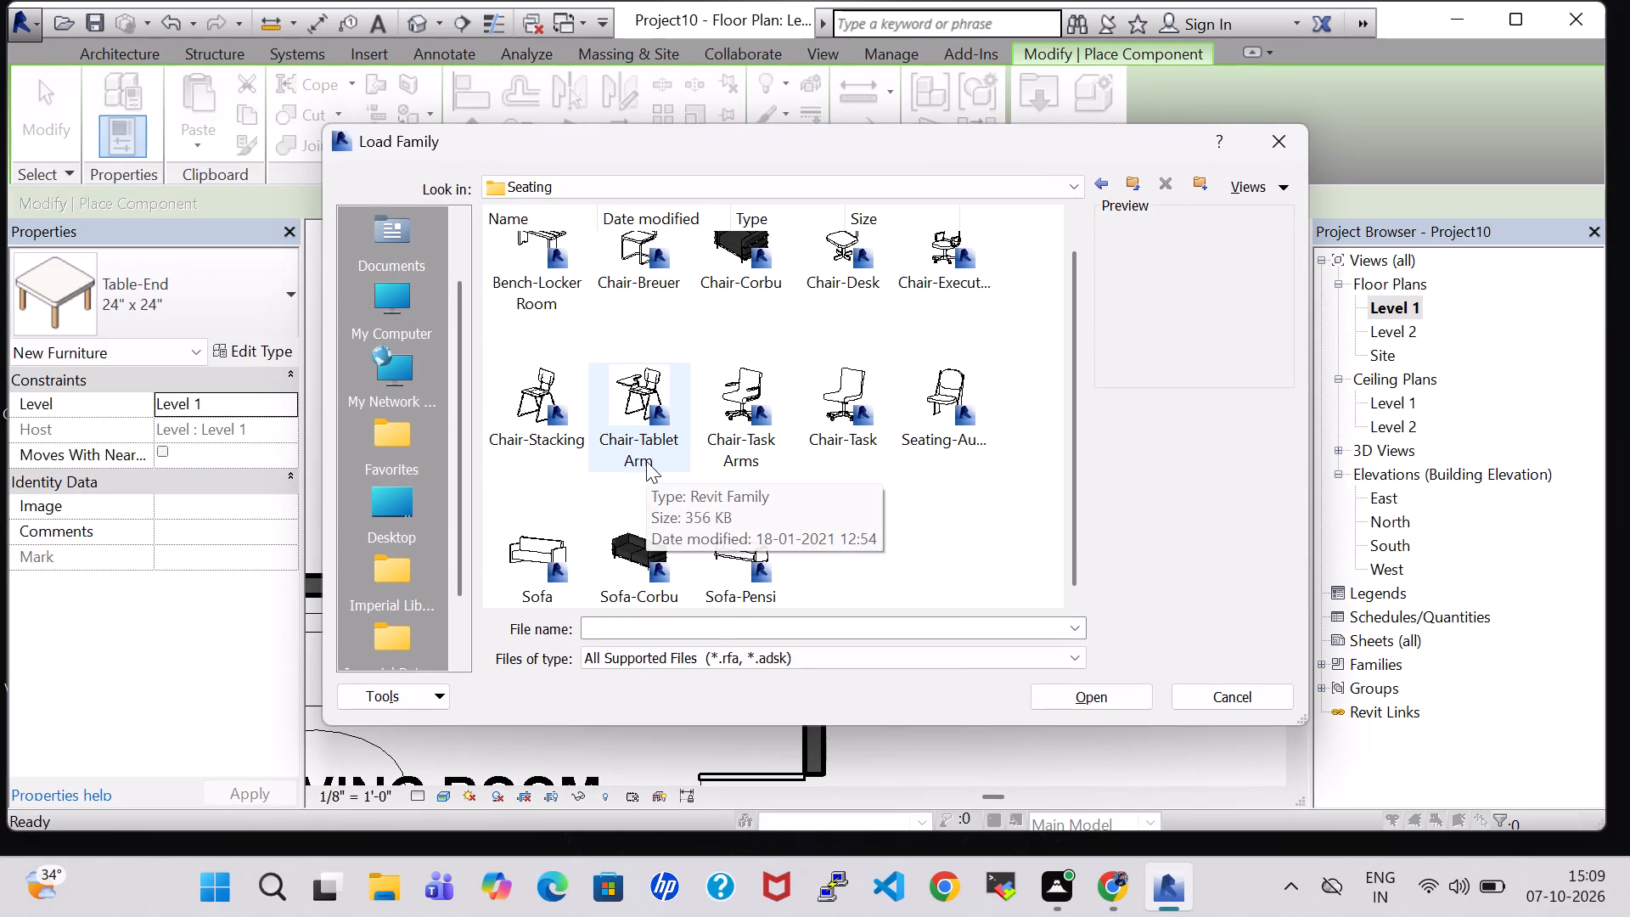
left_click(844, 387)
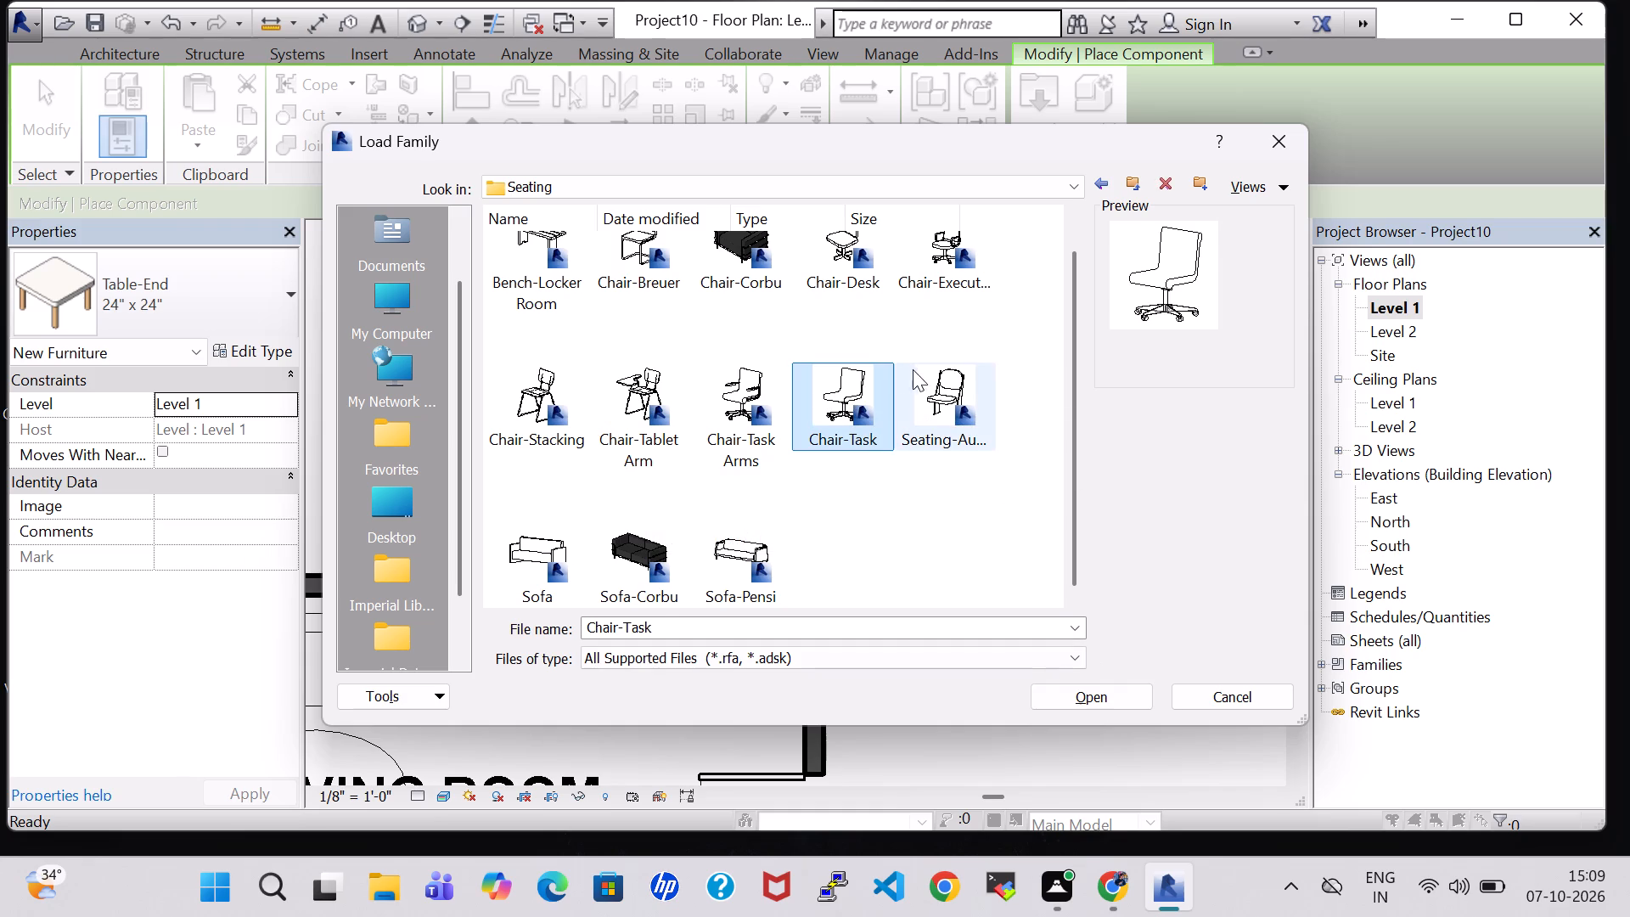
left_click(908, 368)
left_click(1079, 689)
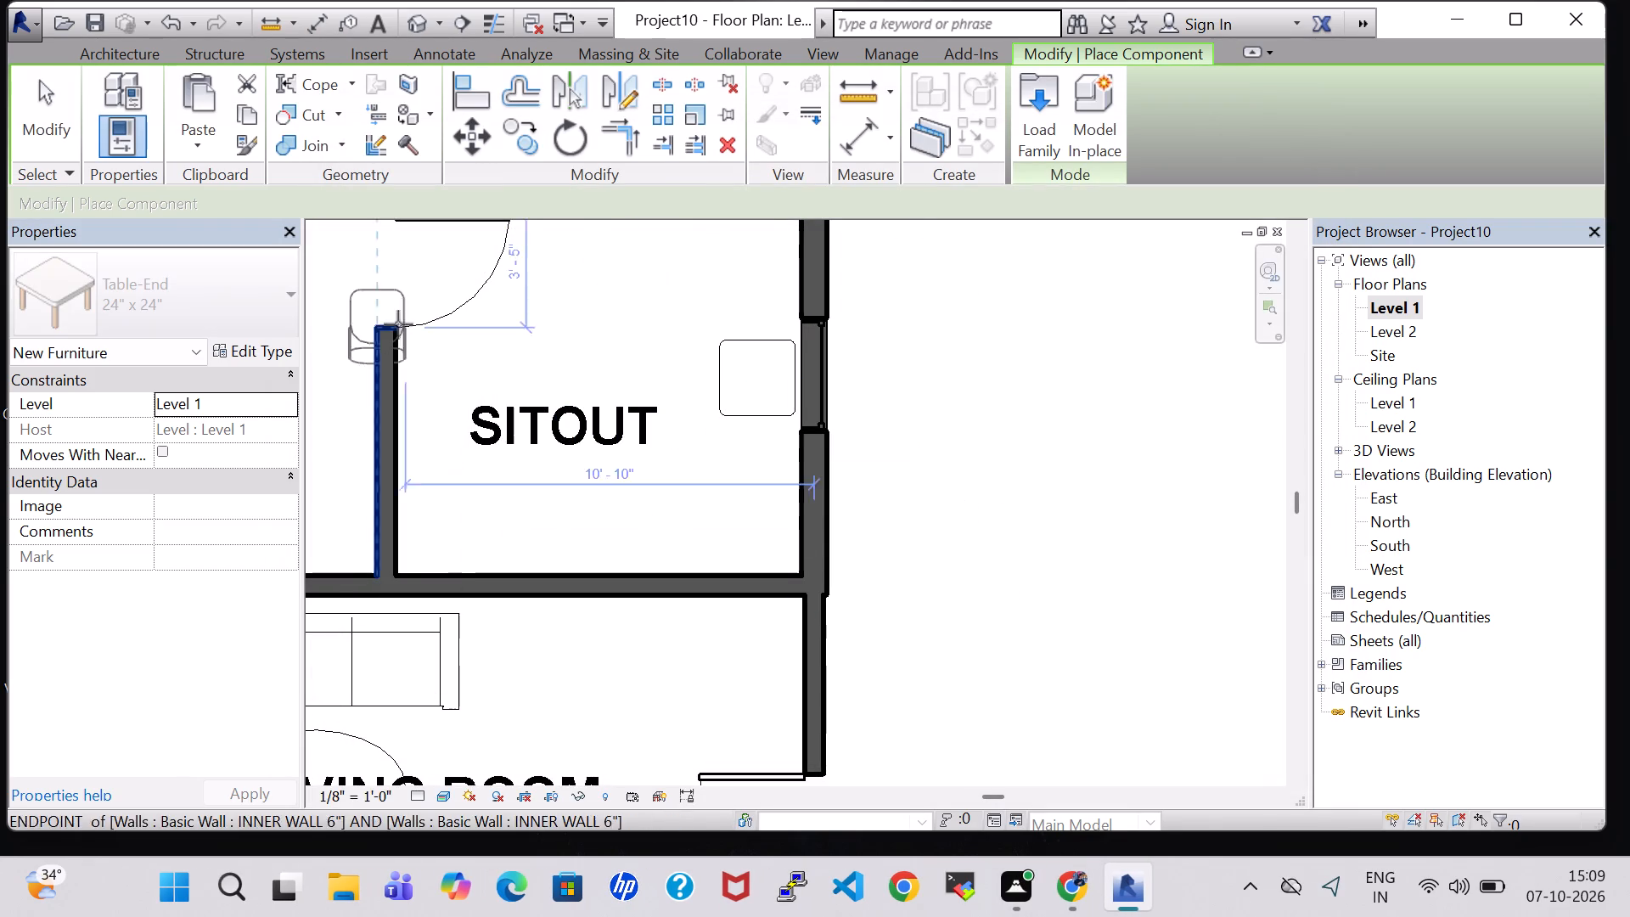
Place two 18" x 24" x 30" Seating-Auditorium chairs facing each other along the SITOUT's north and south walls, about 5' 0" from the east wall.
scroll(565, 292, "down", 1)
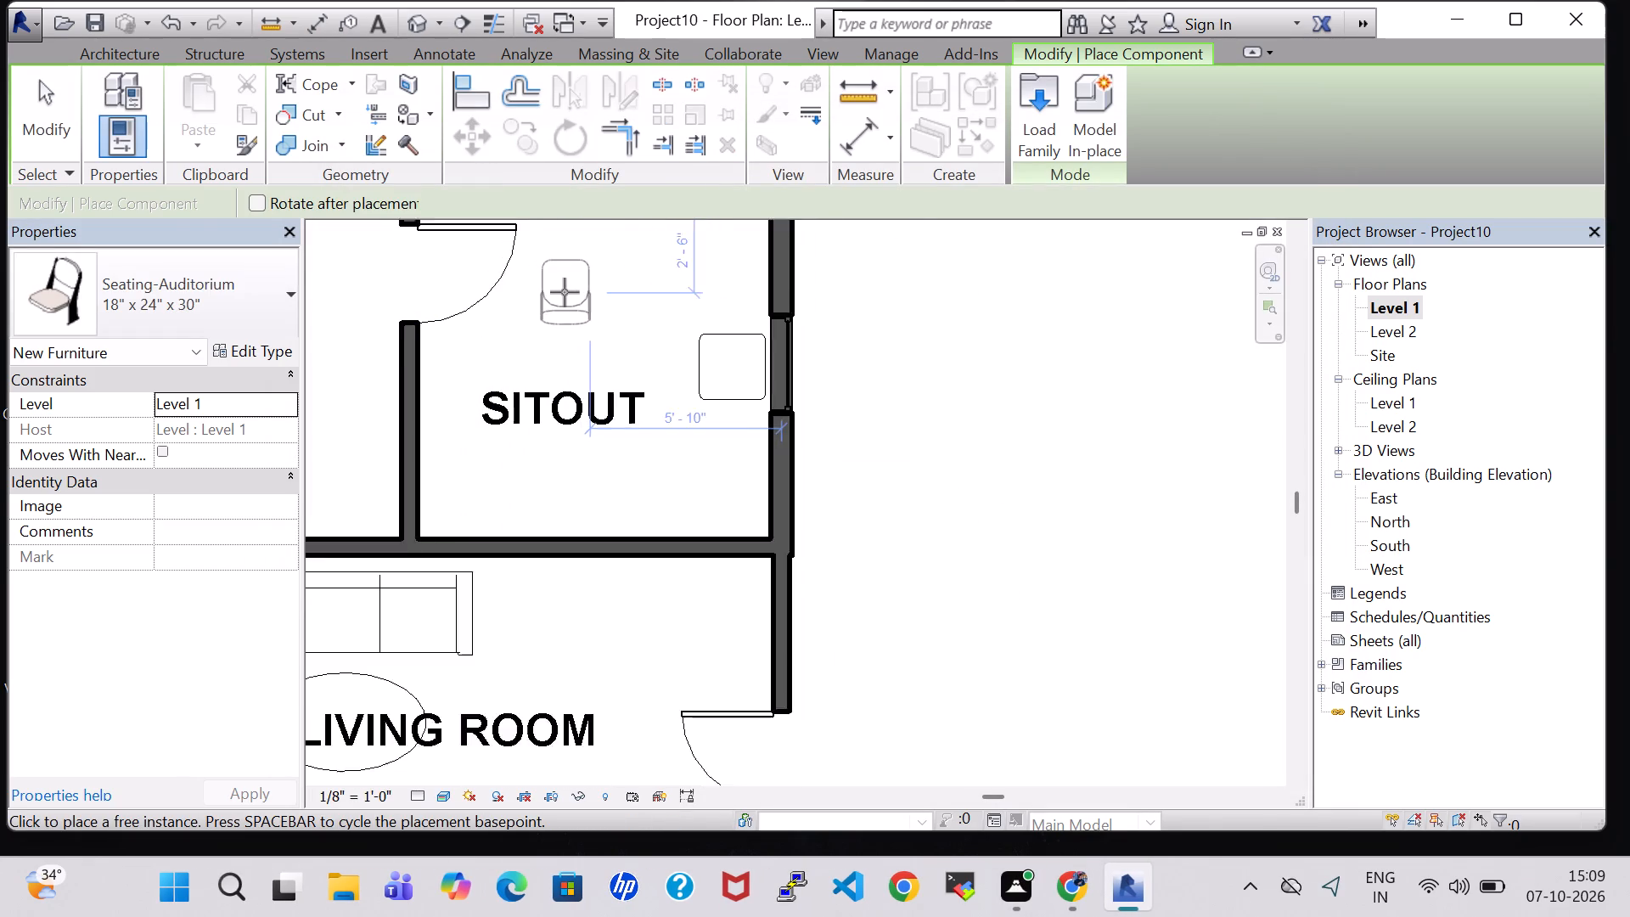
scroll(565, 292, "down", 3)
key("space")
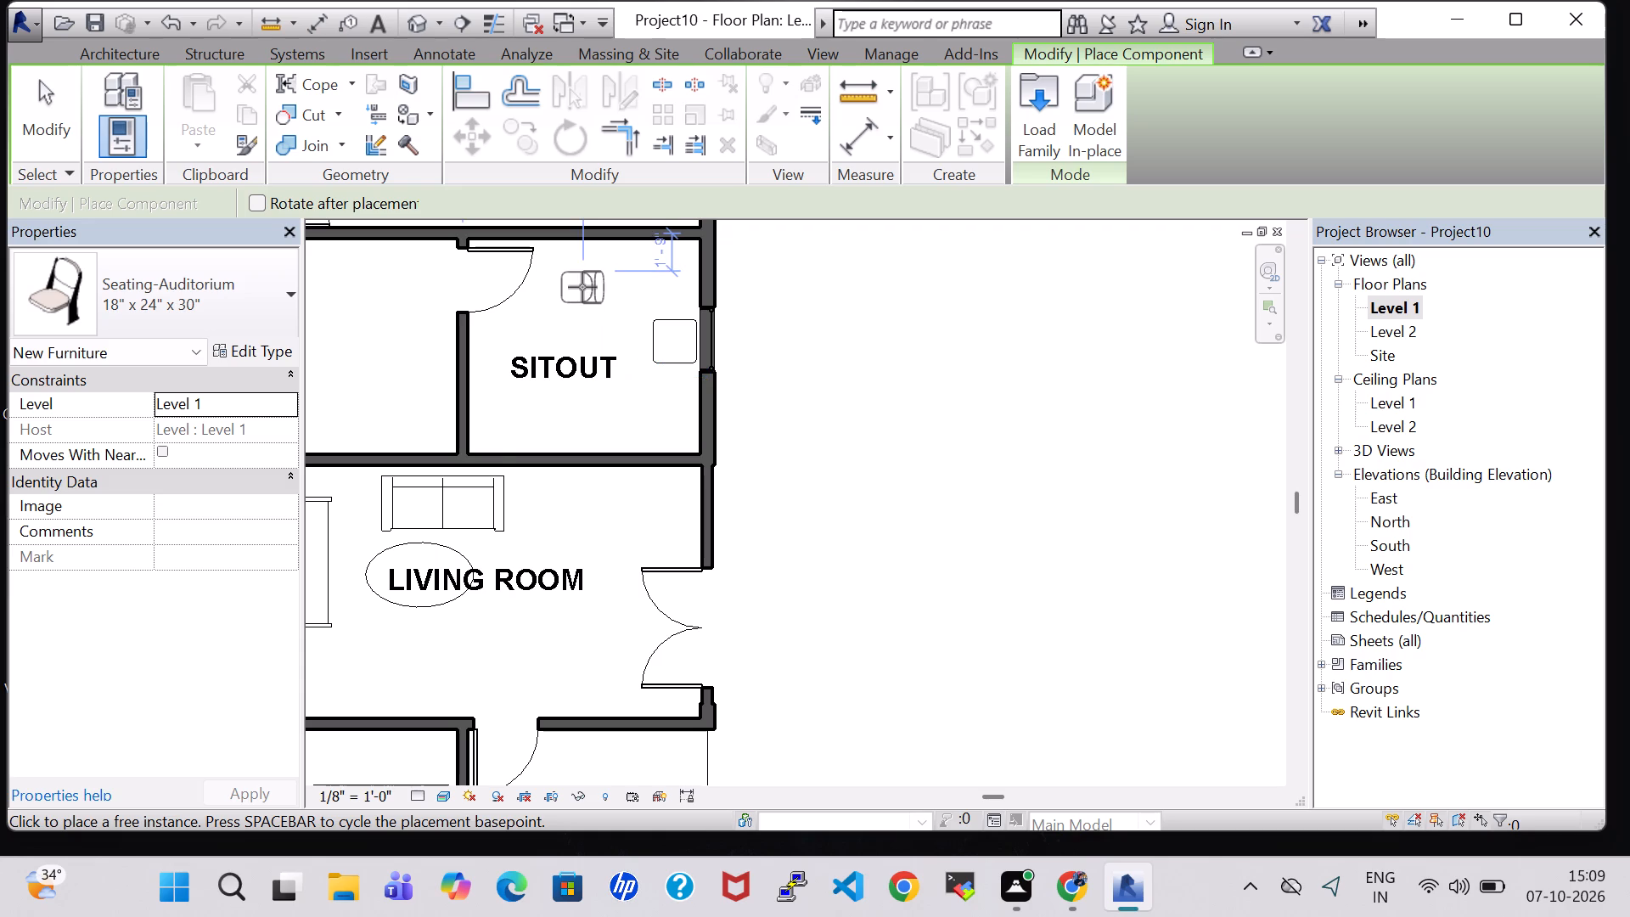
key("space")
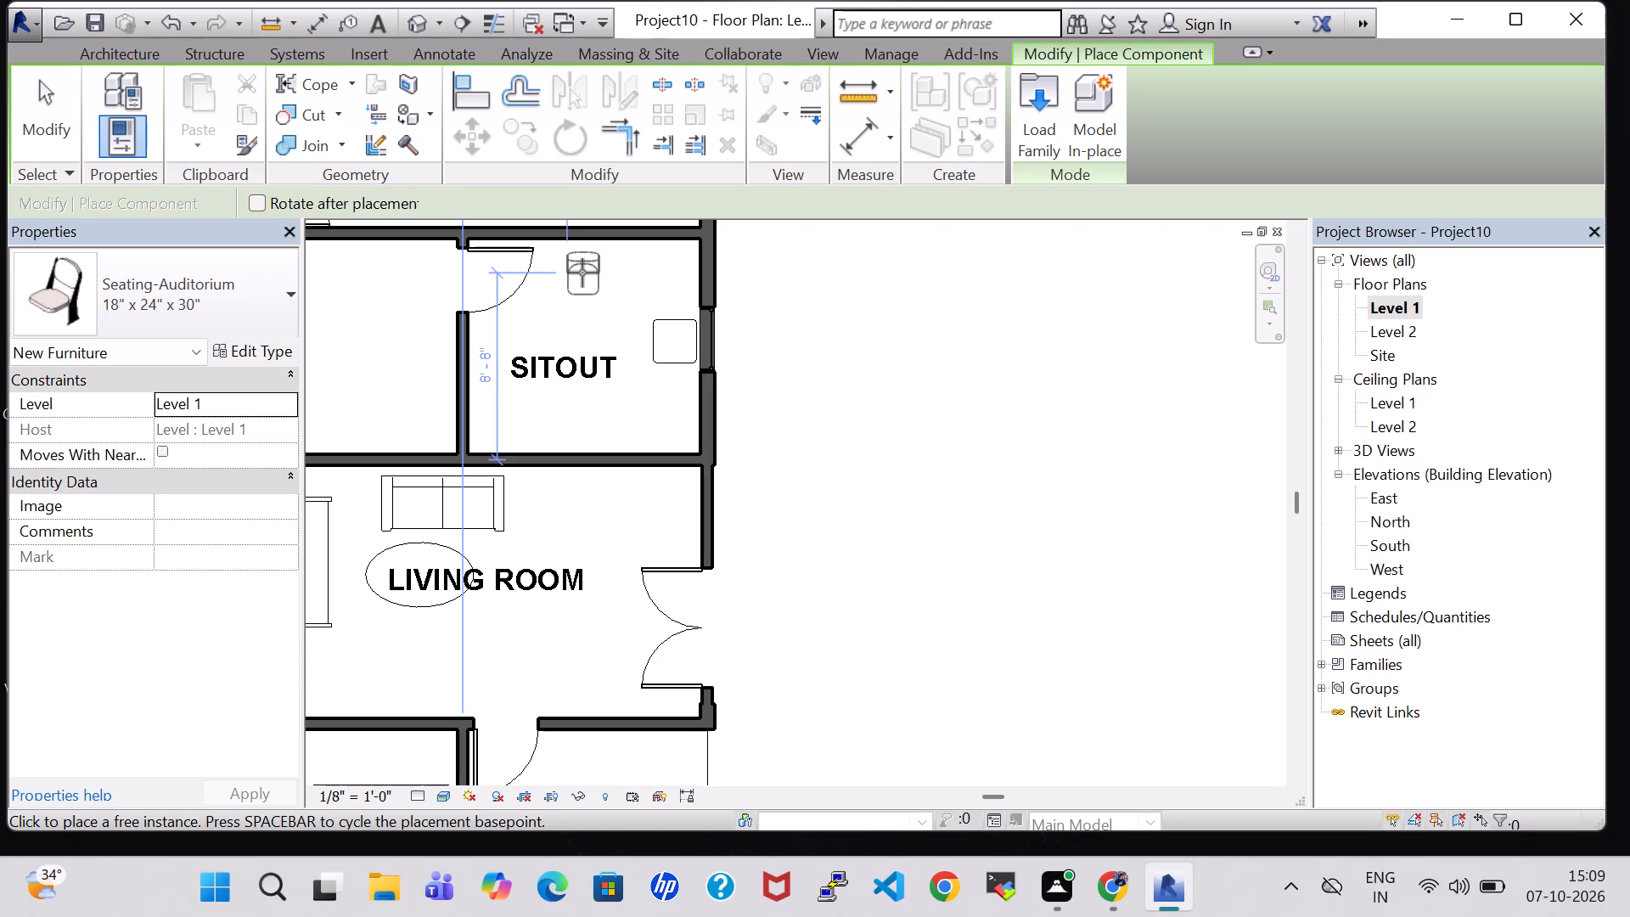
left_click(582, 273)
key("space")
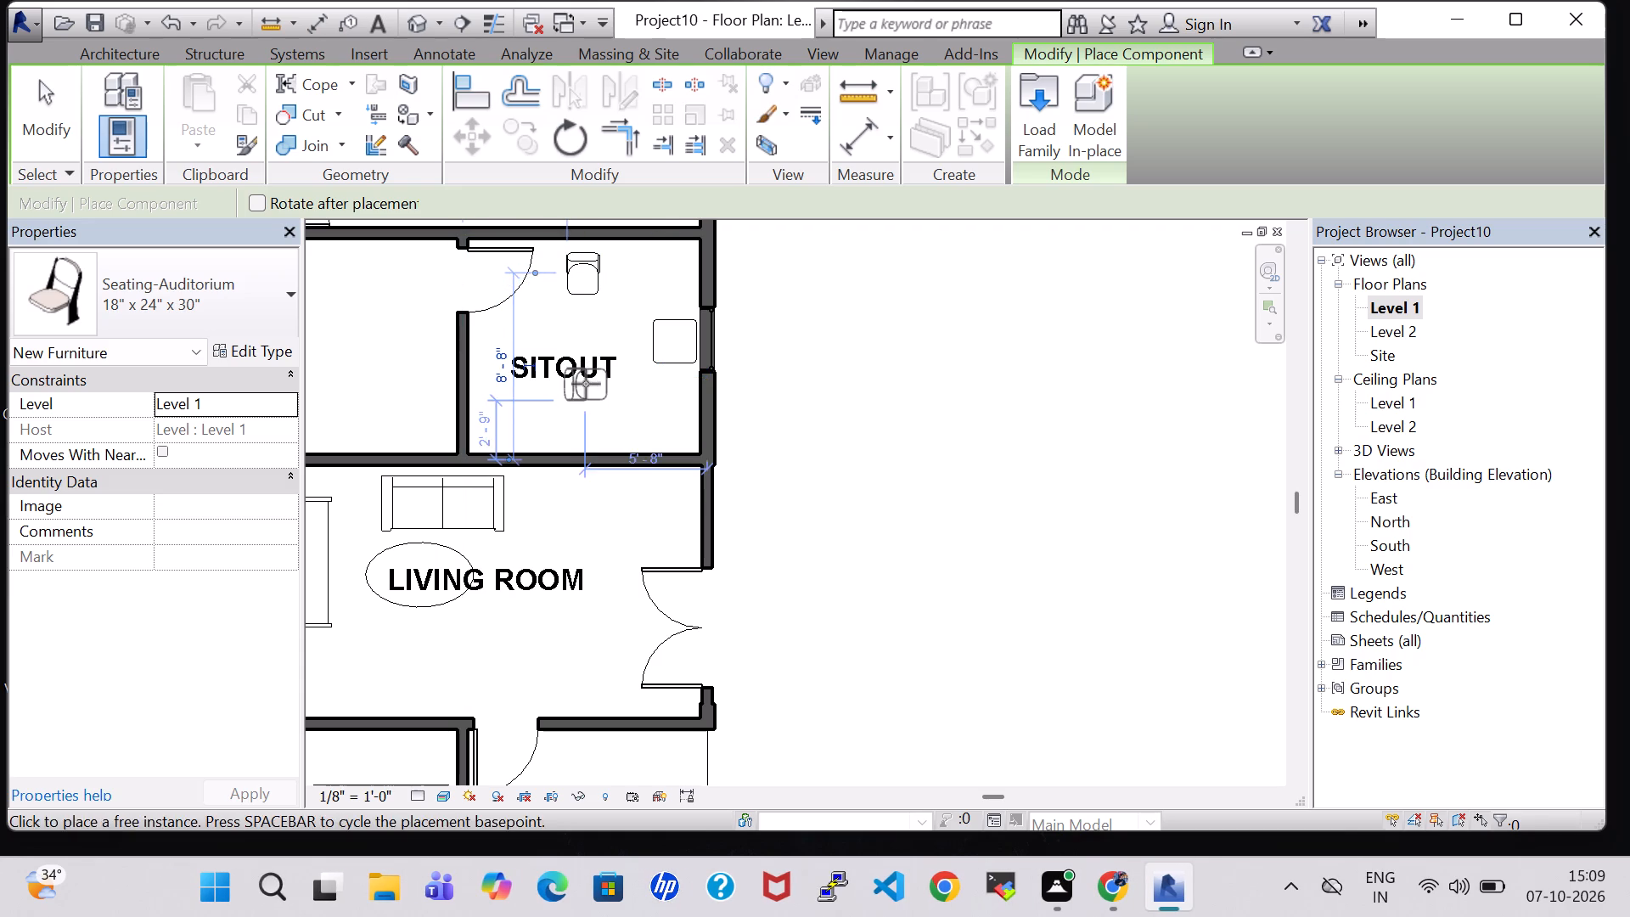
key("space")
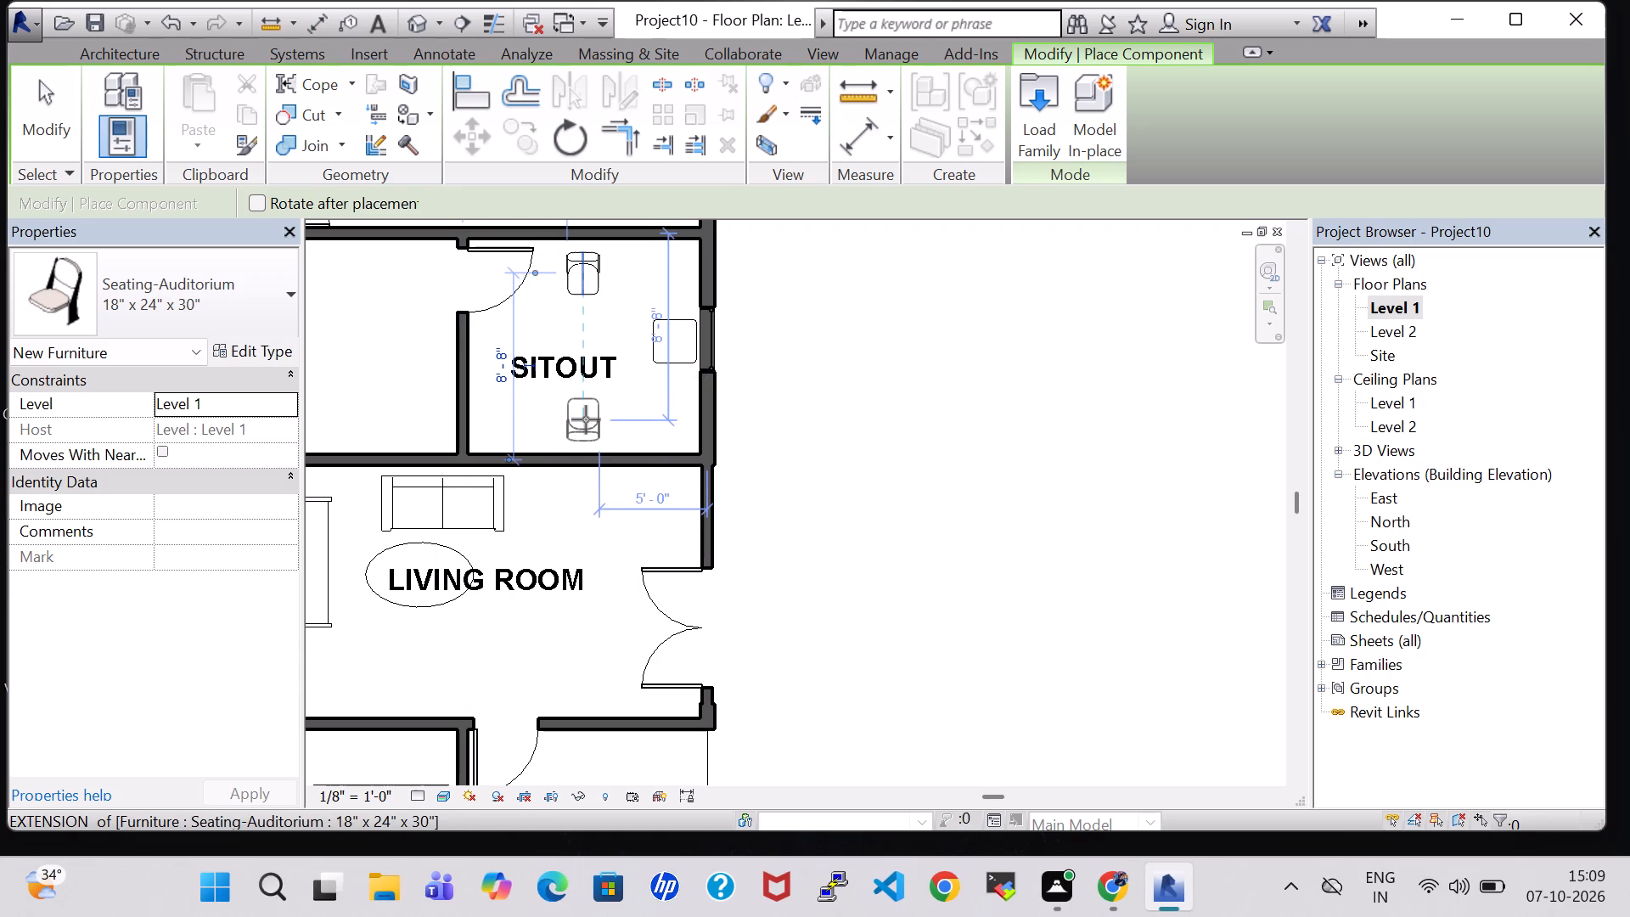
left_click(586, 431)
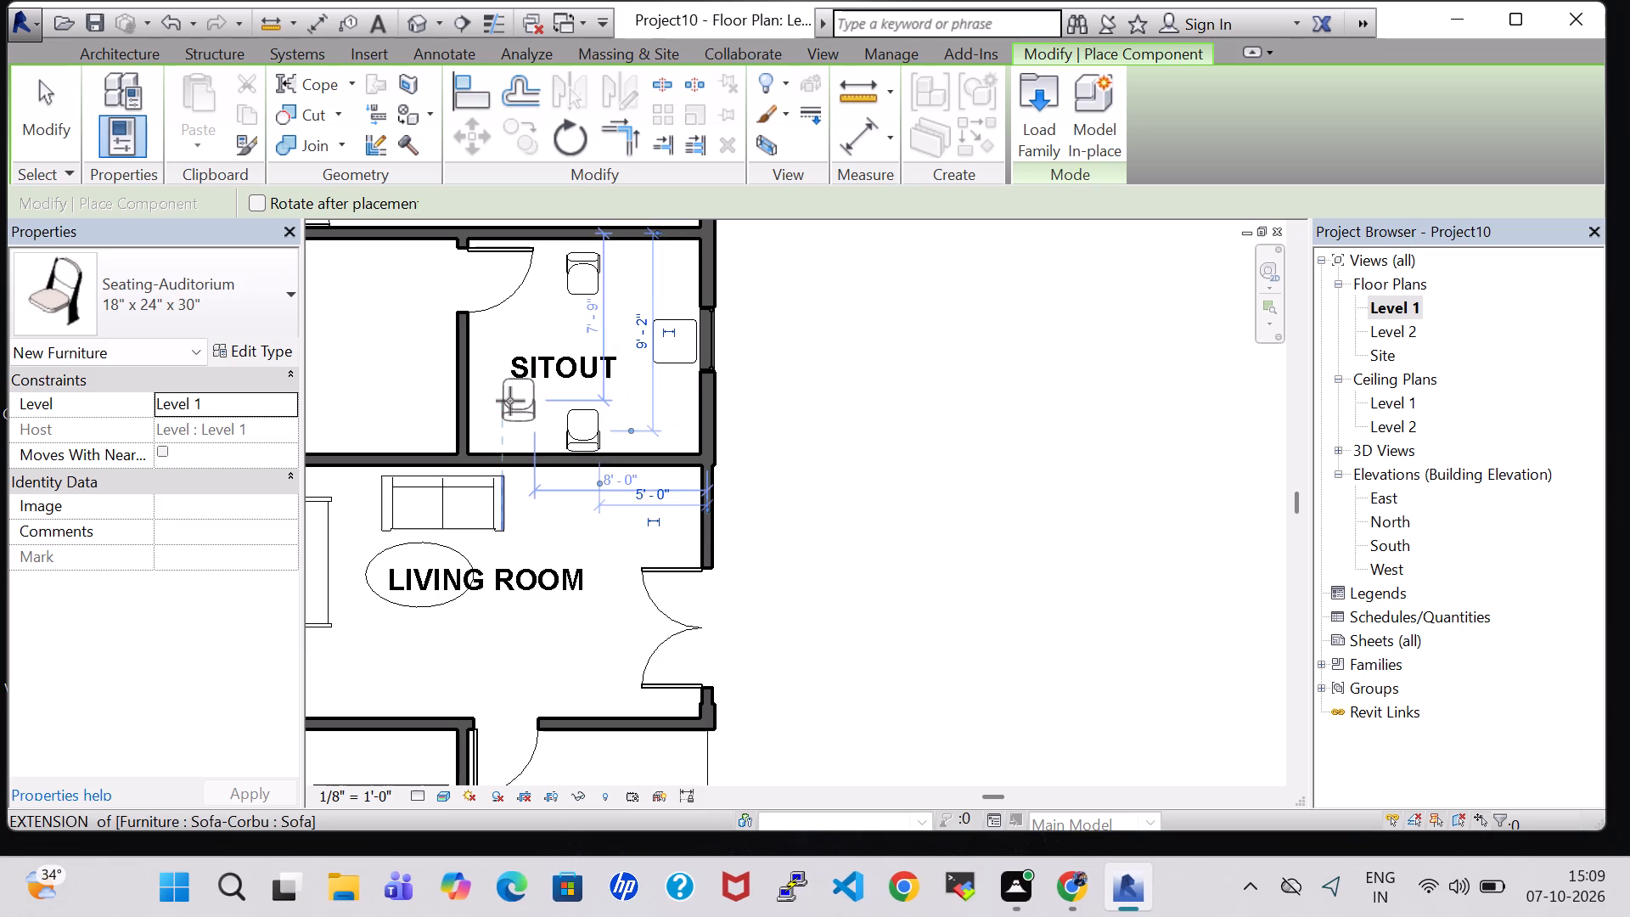
key("Escape")
key("Escape")
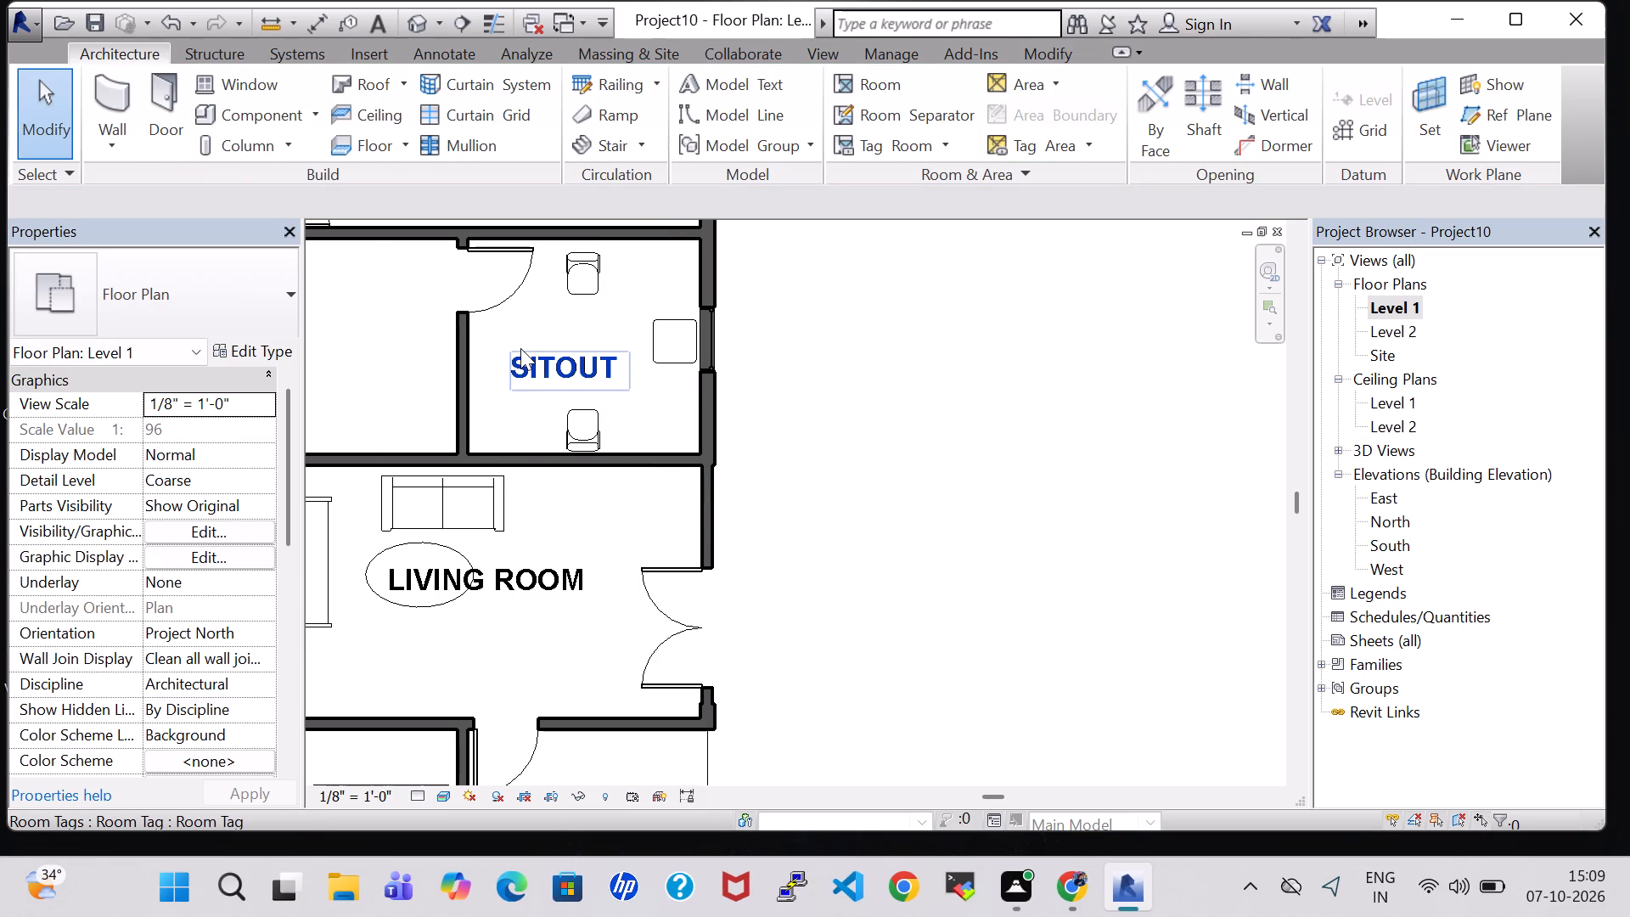
key("Escape")
Nudge both SITOUT auditorium chairs east toward the end table, with the north chair about 7' 2" from the west partition.
scroll(520, 348, "down", 6)
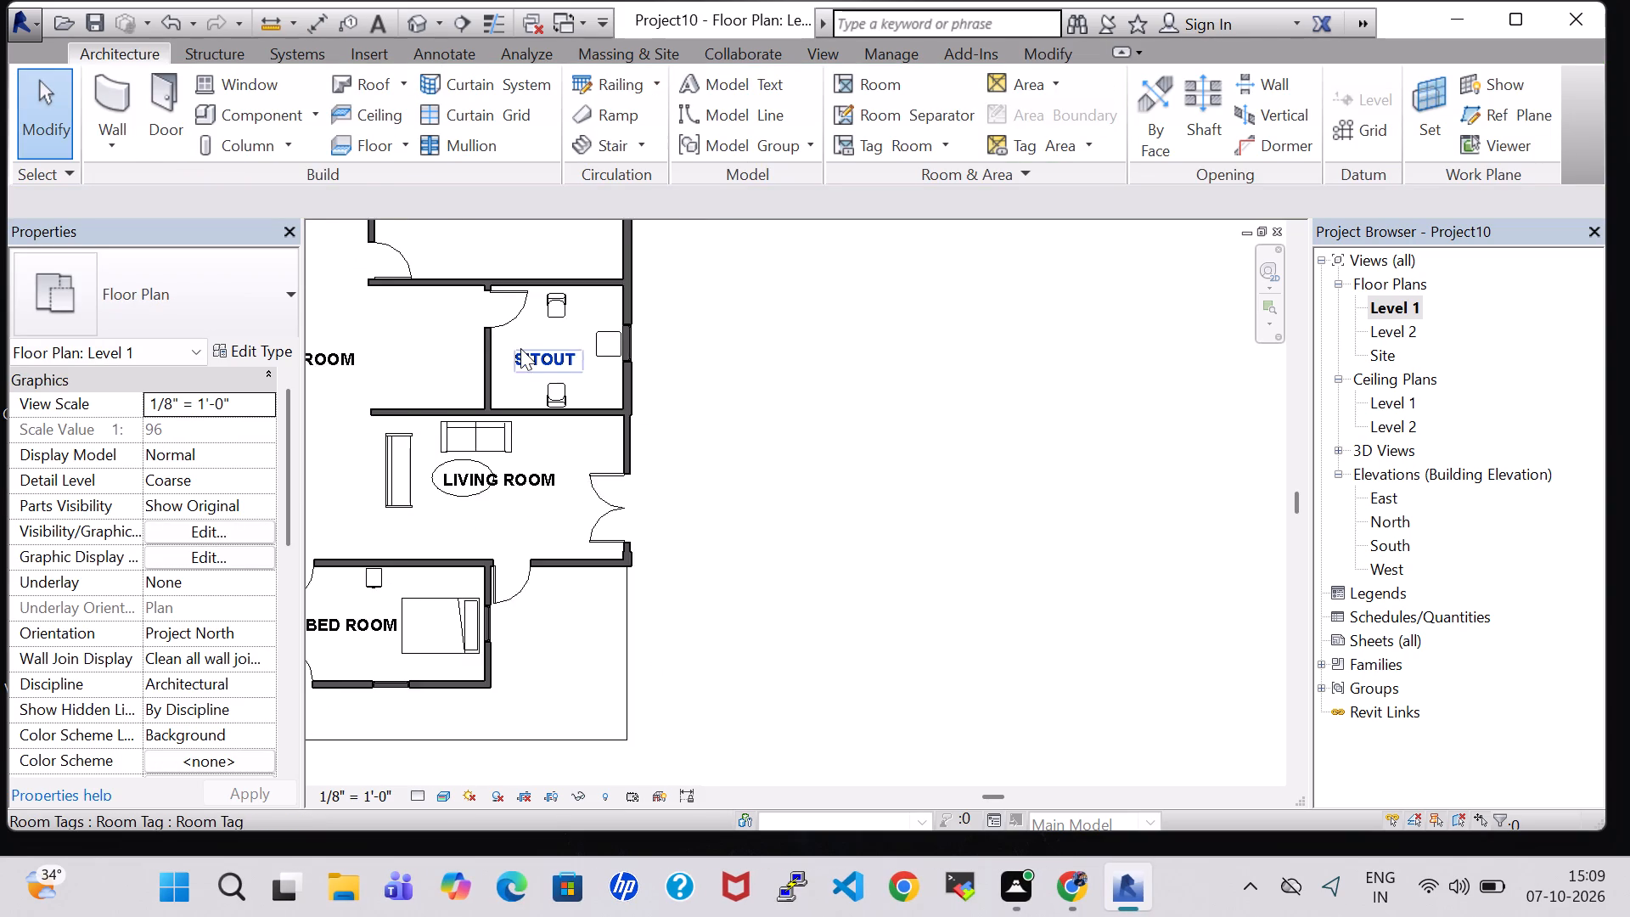
middle_click_drag(674, 374, 957, 413)
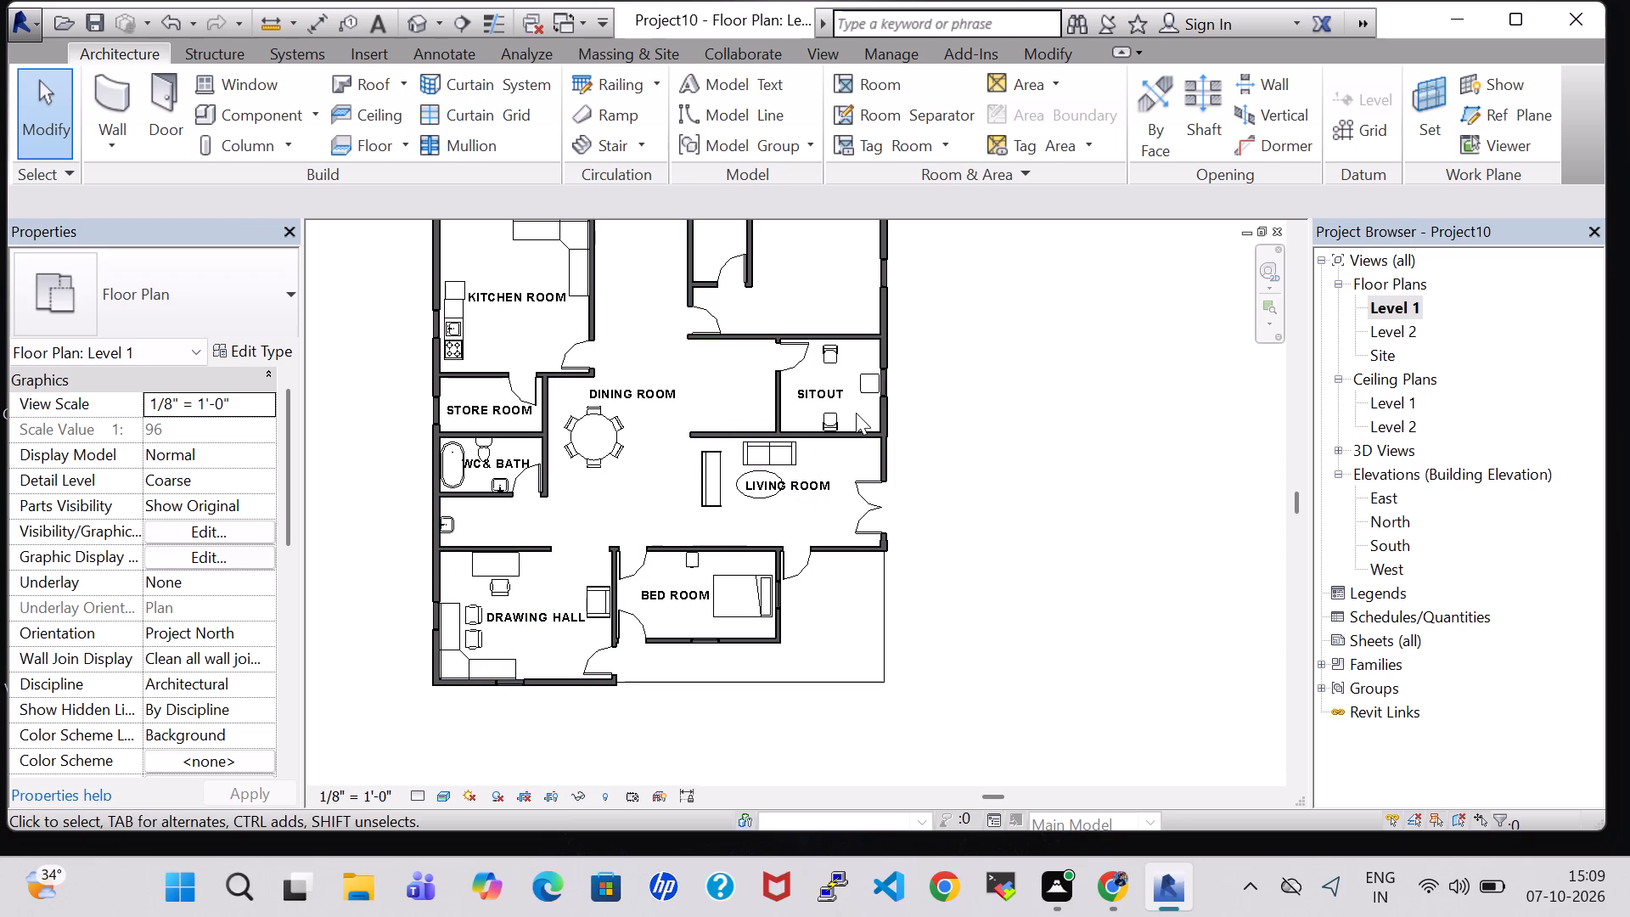
left_click(828, 421)
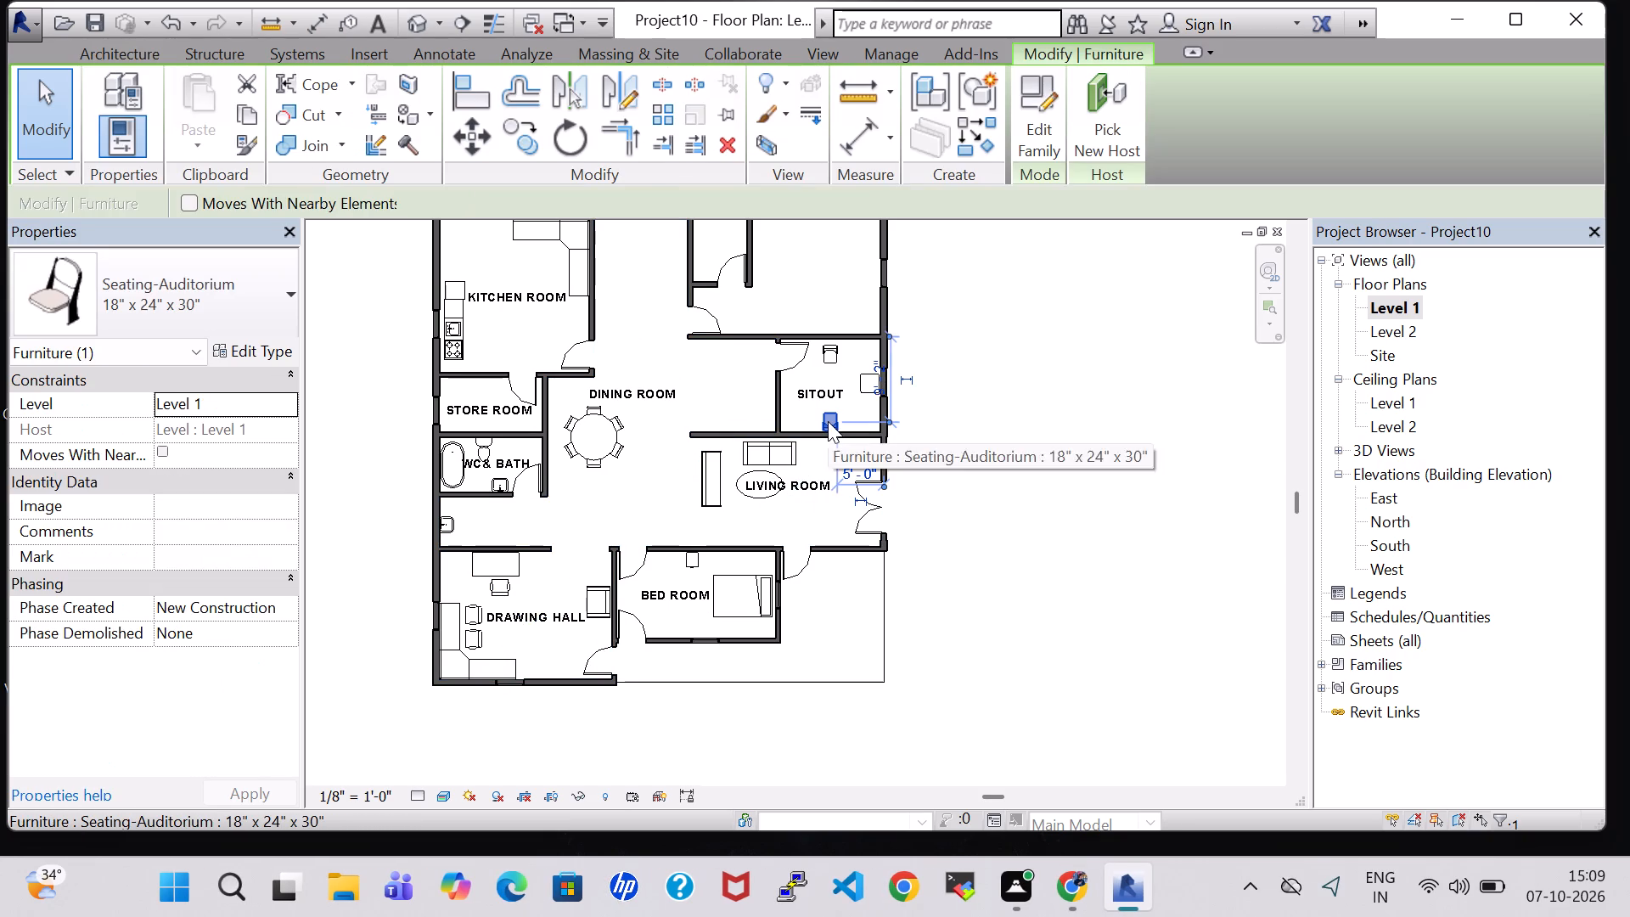
key("Right")
key("Right")
key("Right")
left_click(835, 351)
key("Right")
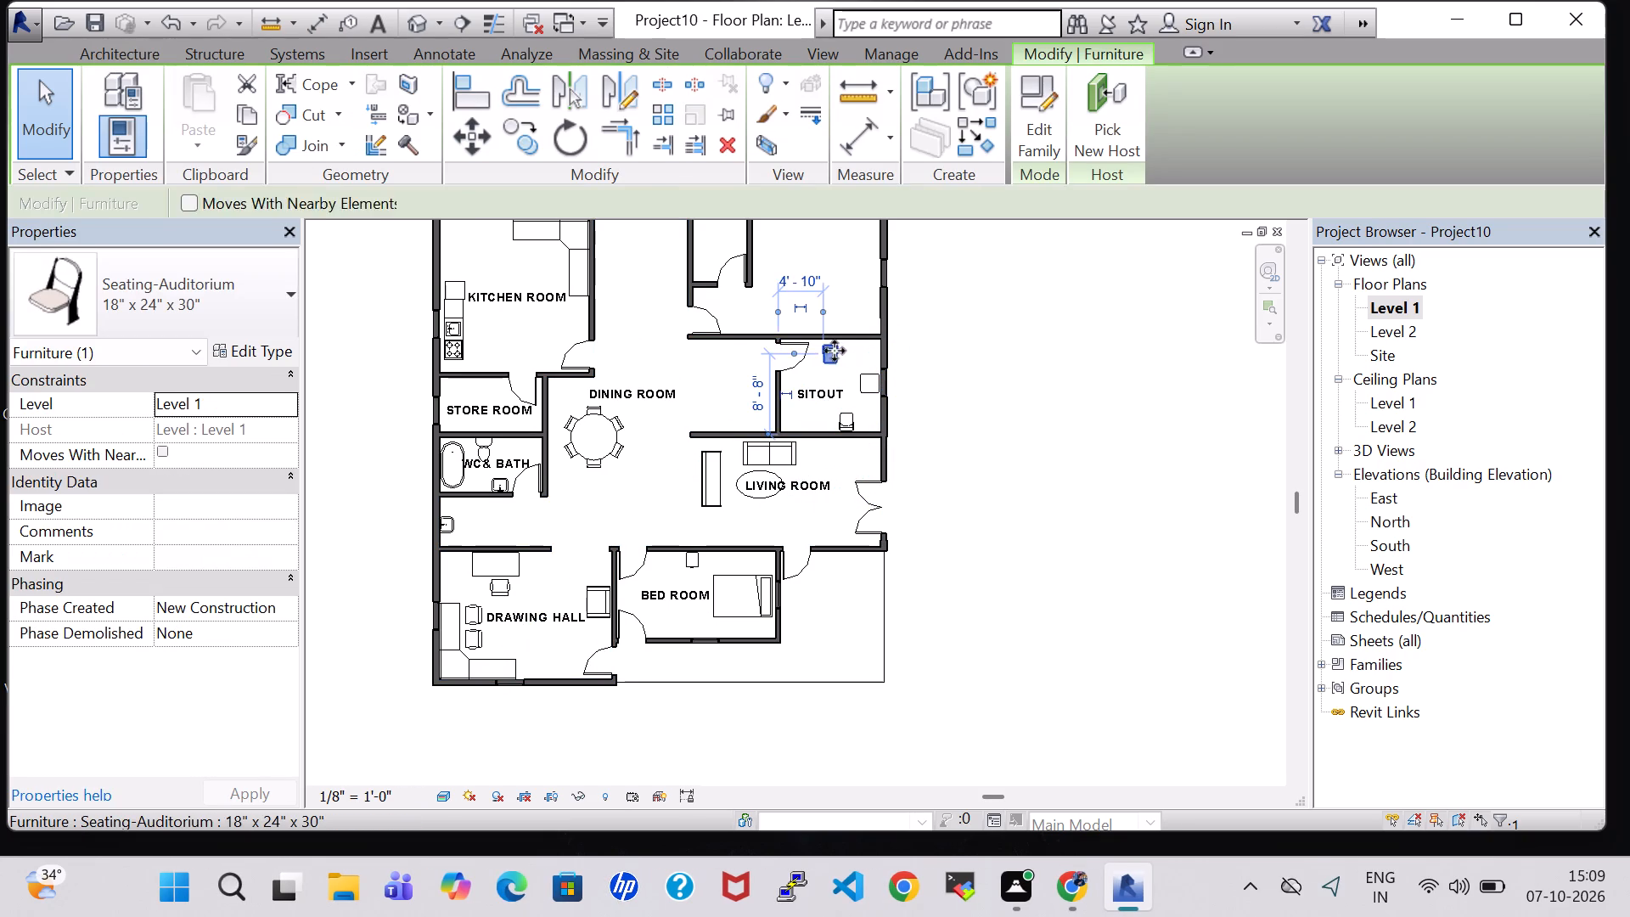
key("Right")
key("Right")
key("Right")
Create a similar Chair-Corbu from the drawing hall's and place it facing east against the SITOUT's west partition, about 5' 10" from the north wall.
left_click(598, 595)
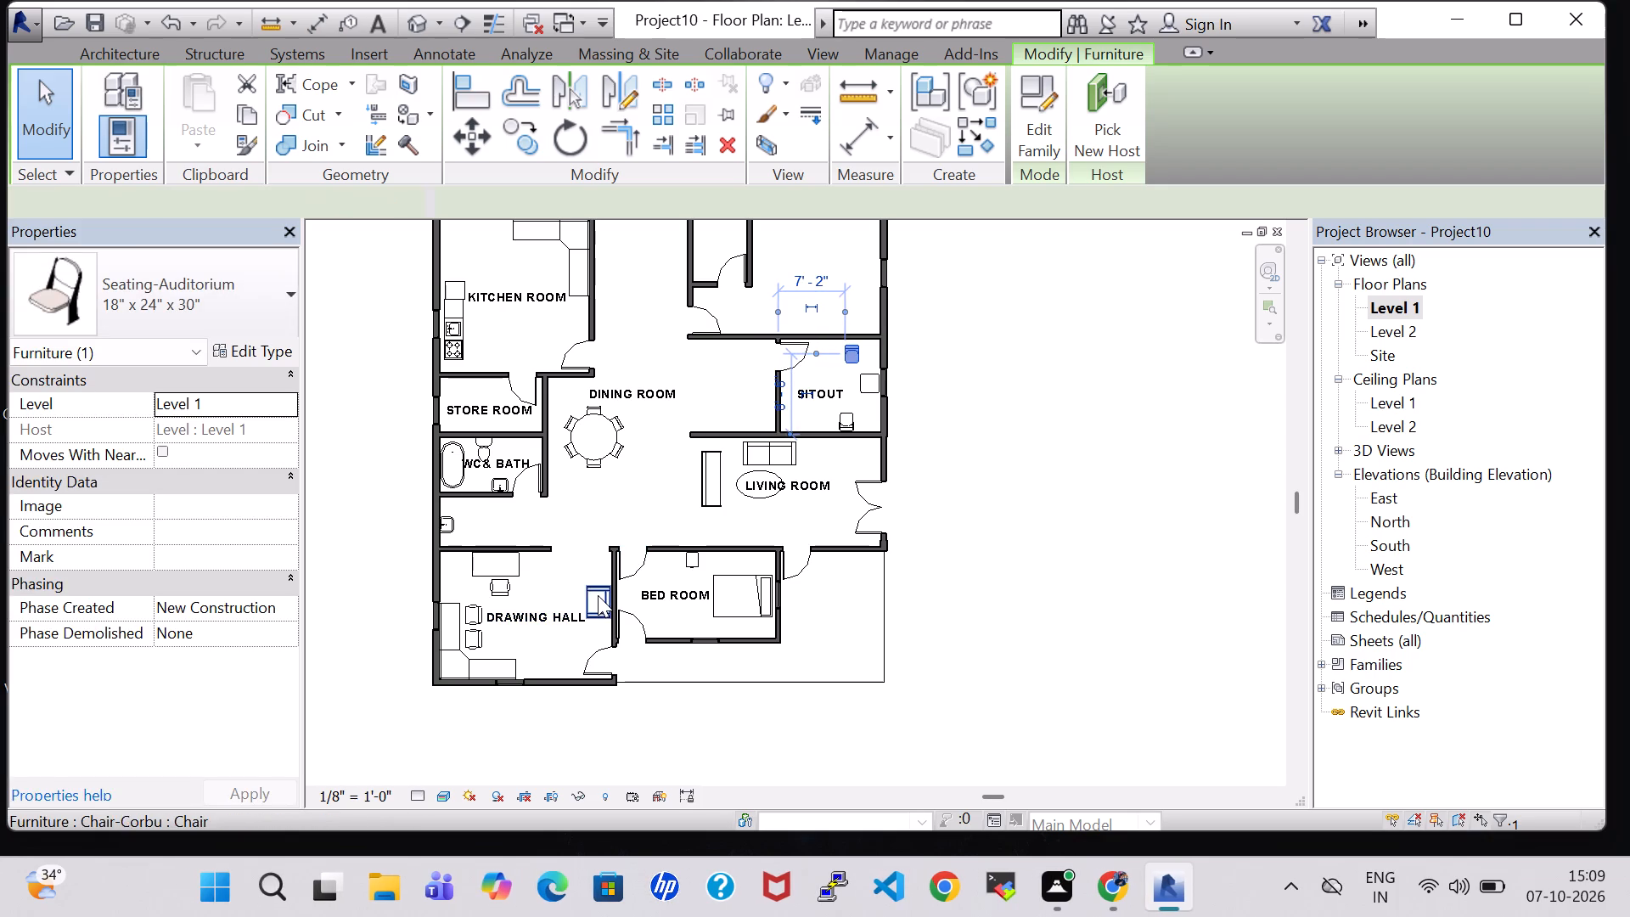
right_click(598, 595)
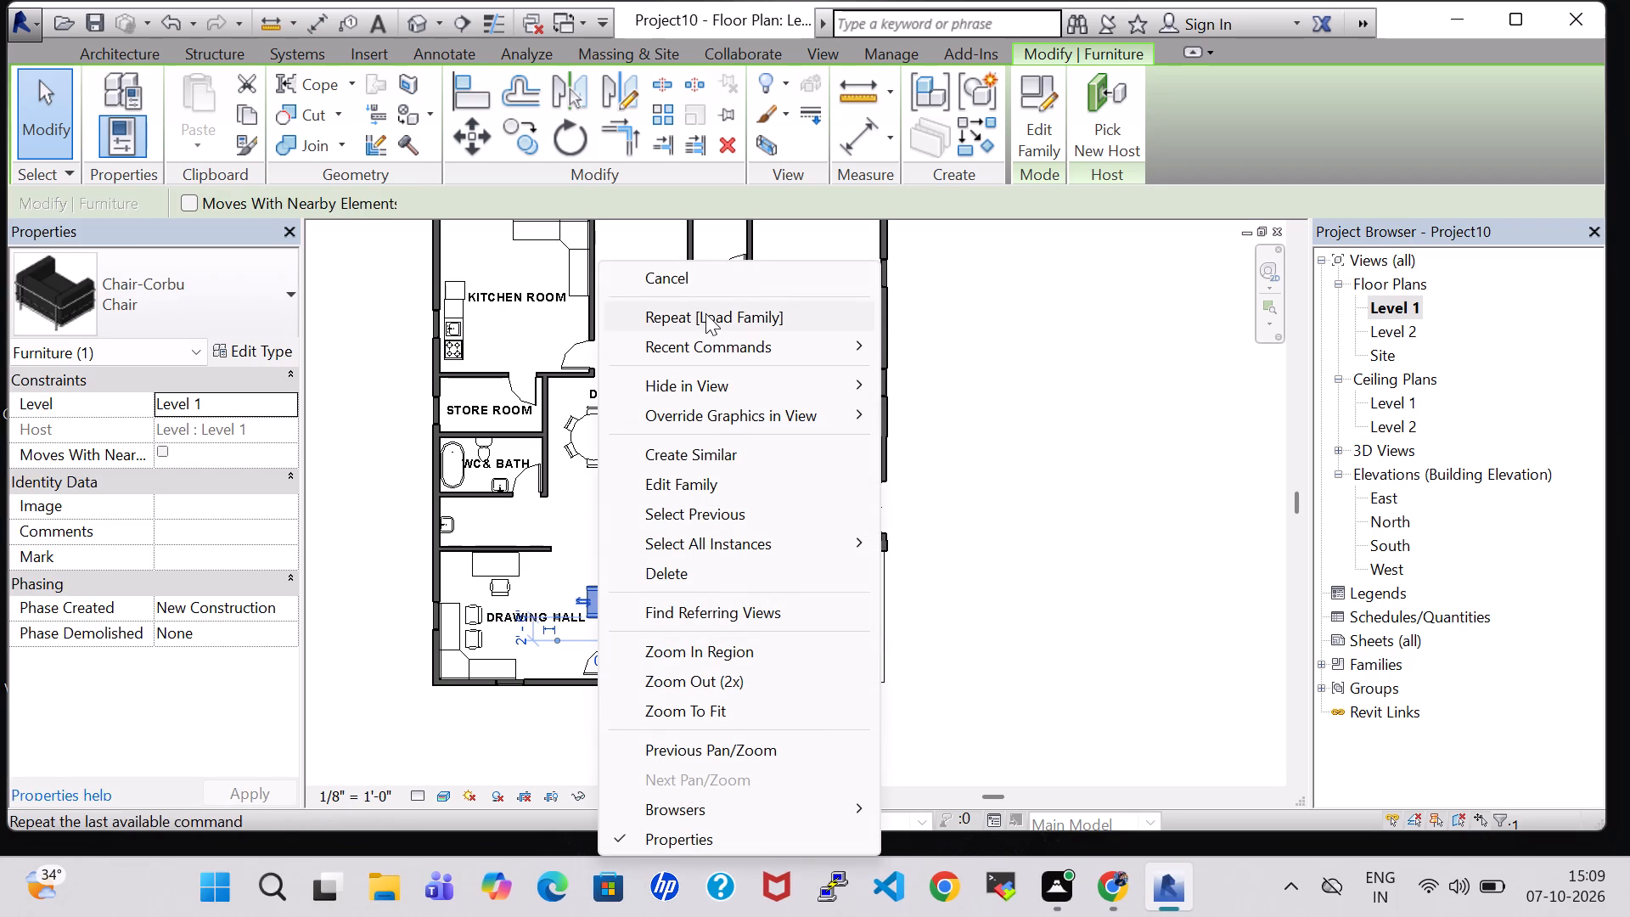
left_click(716, 447)
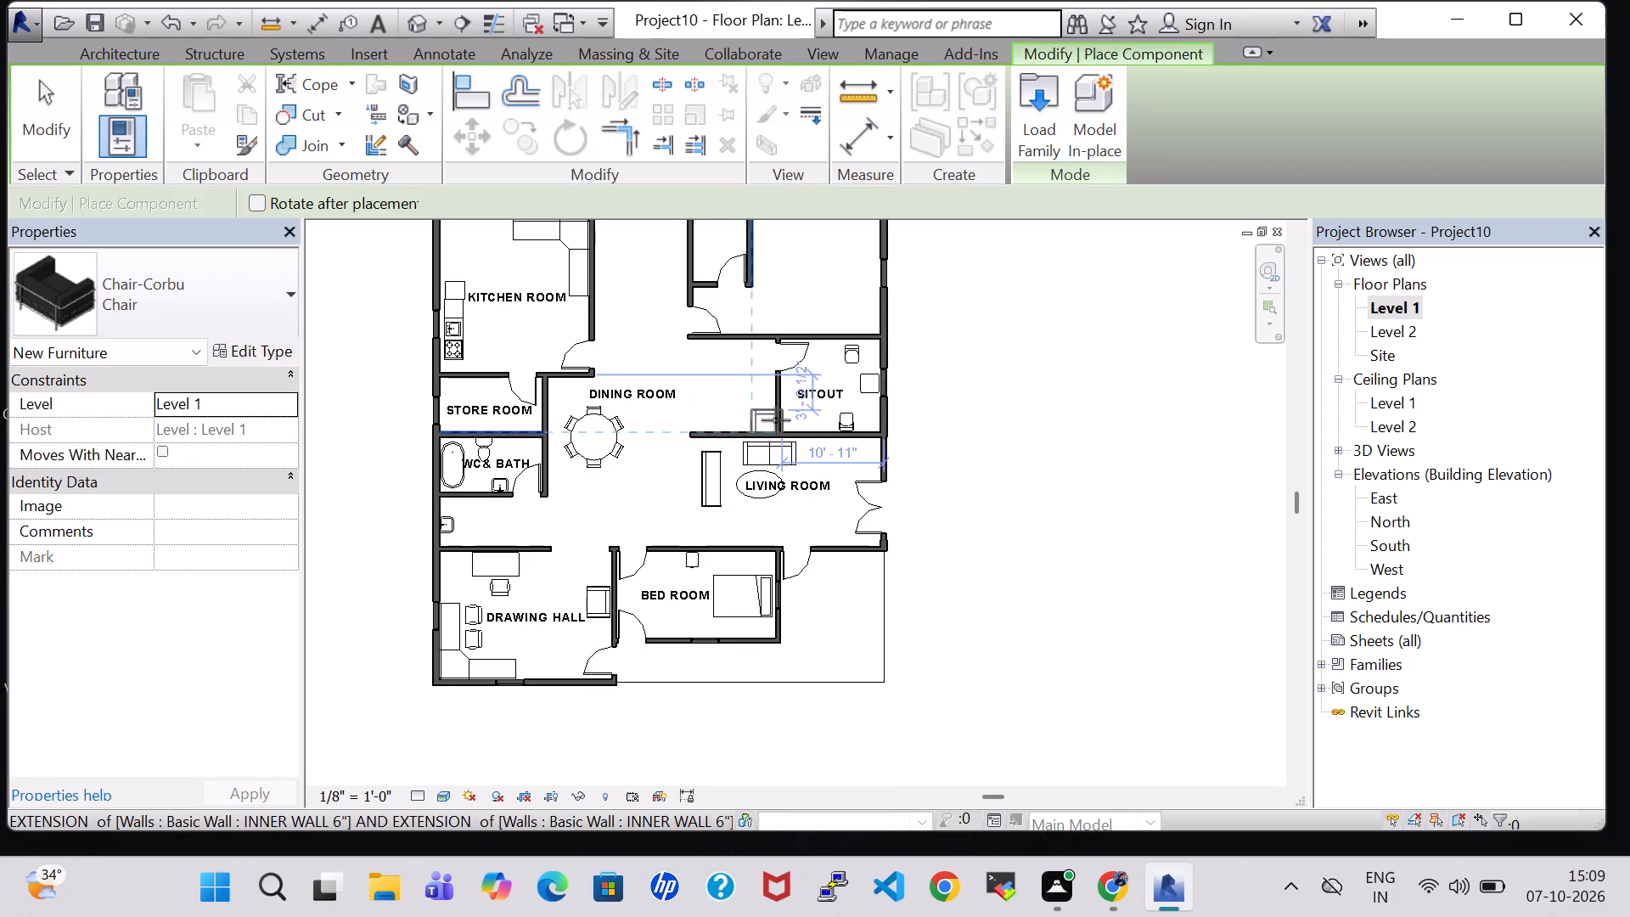
key("space")
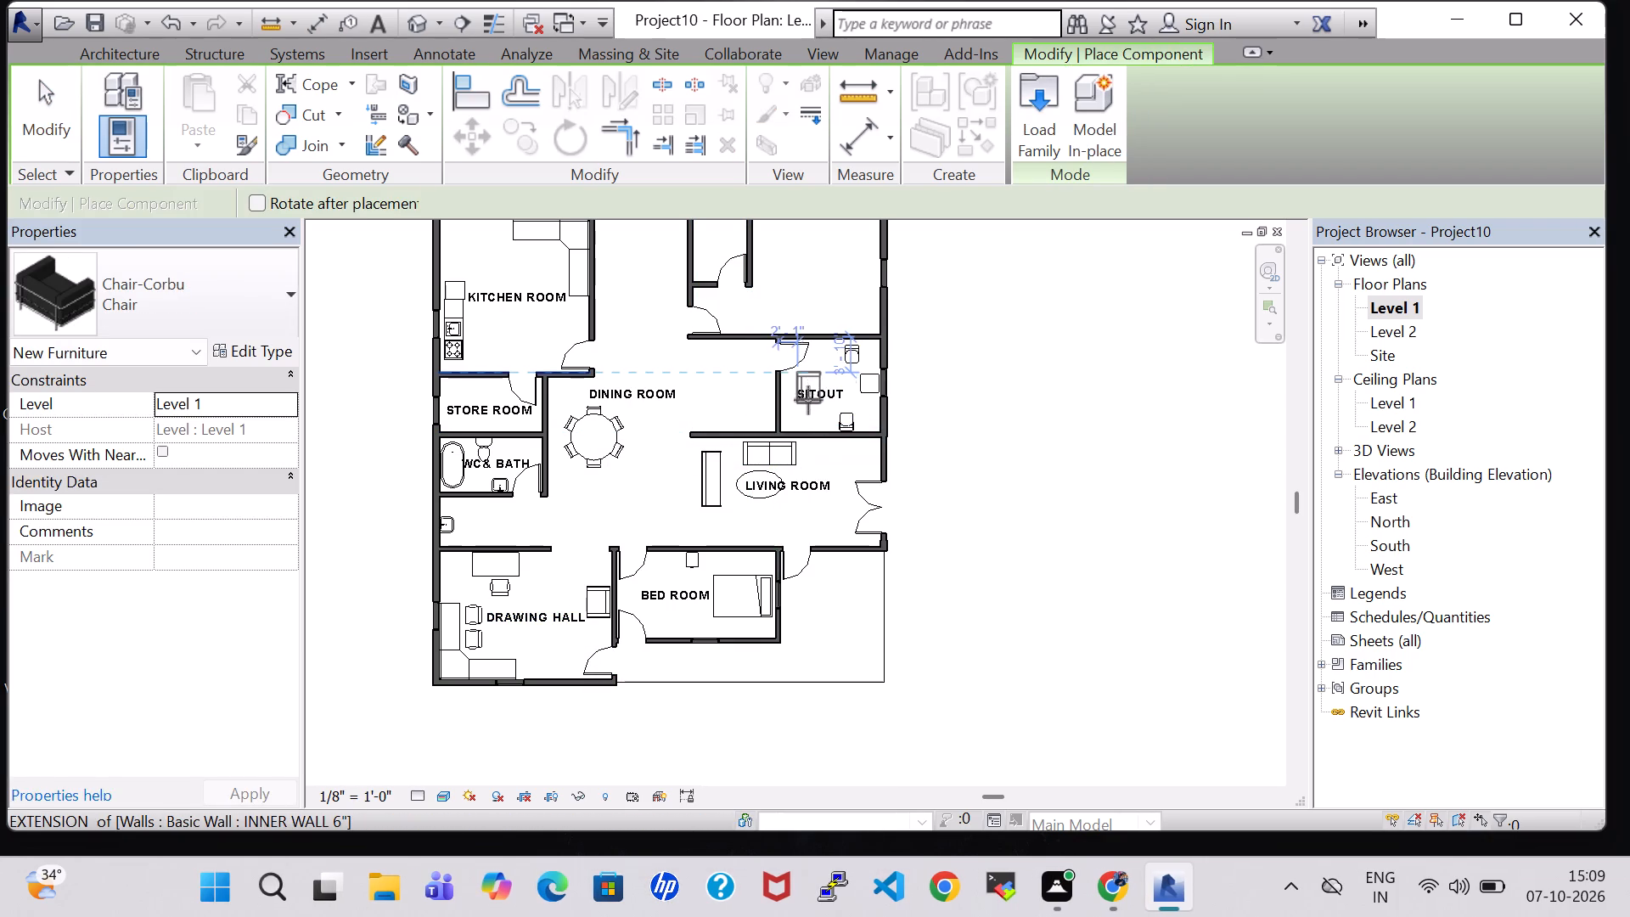
scroll(803, 409, "up", 8)
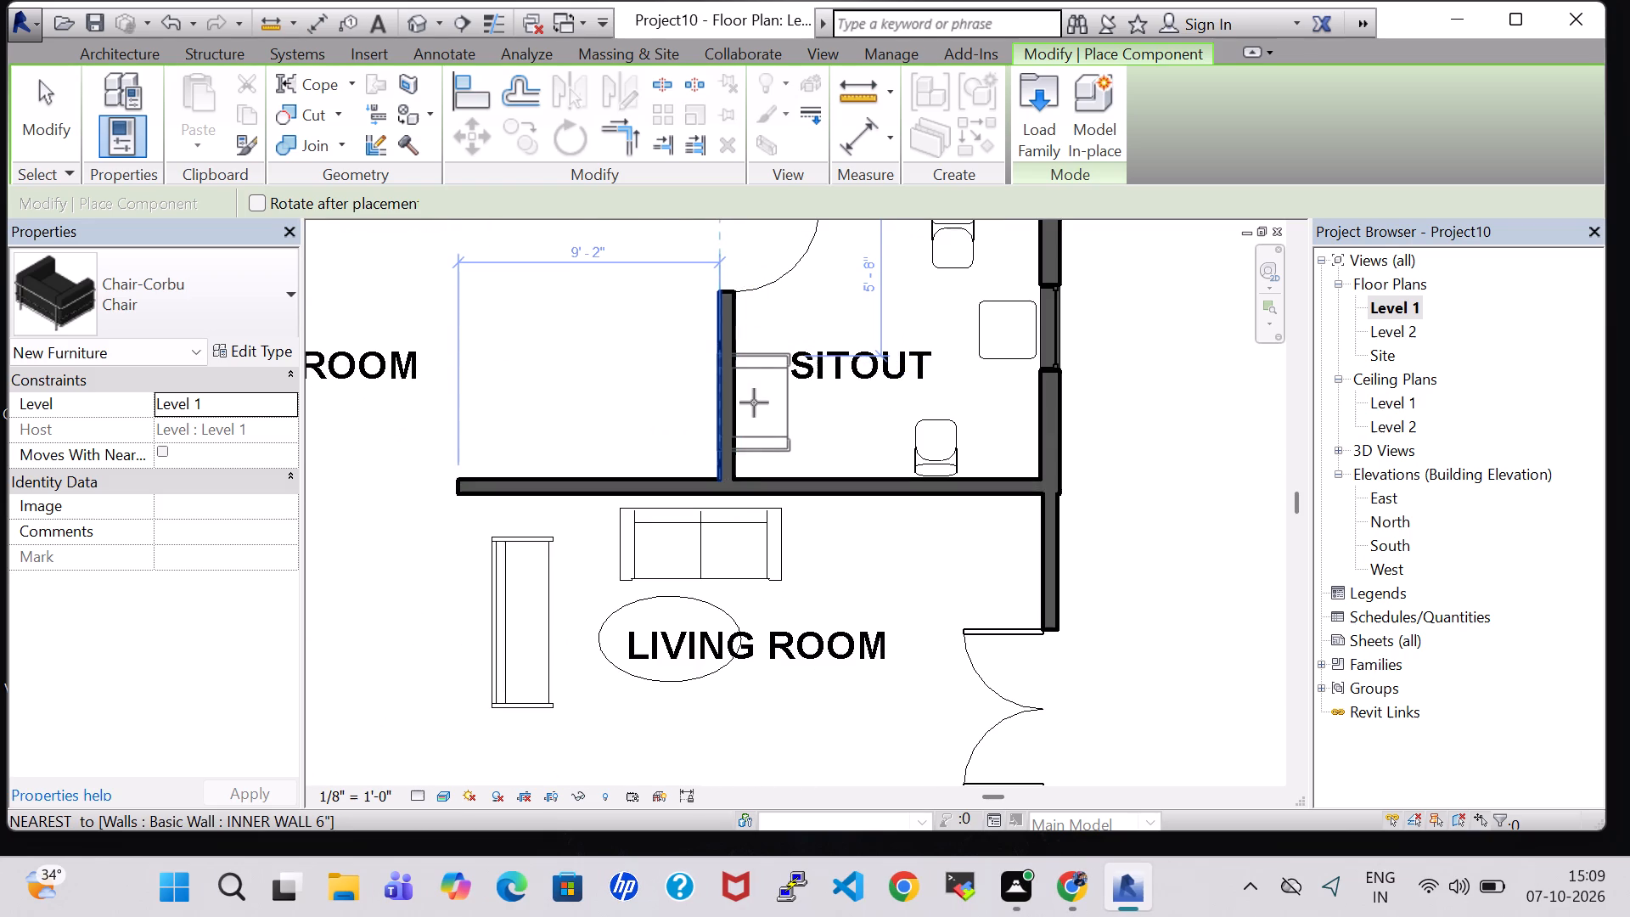
left_click(769, 408)
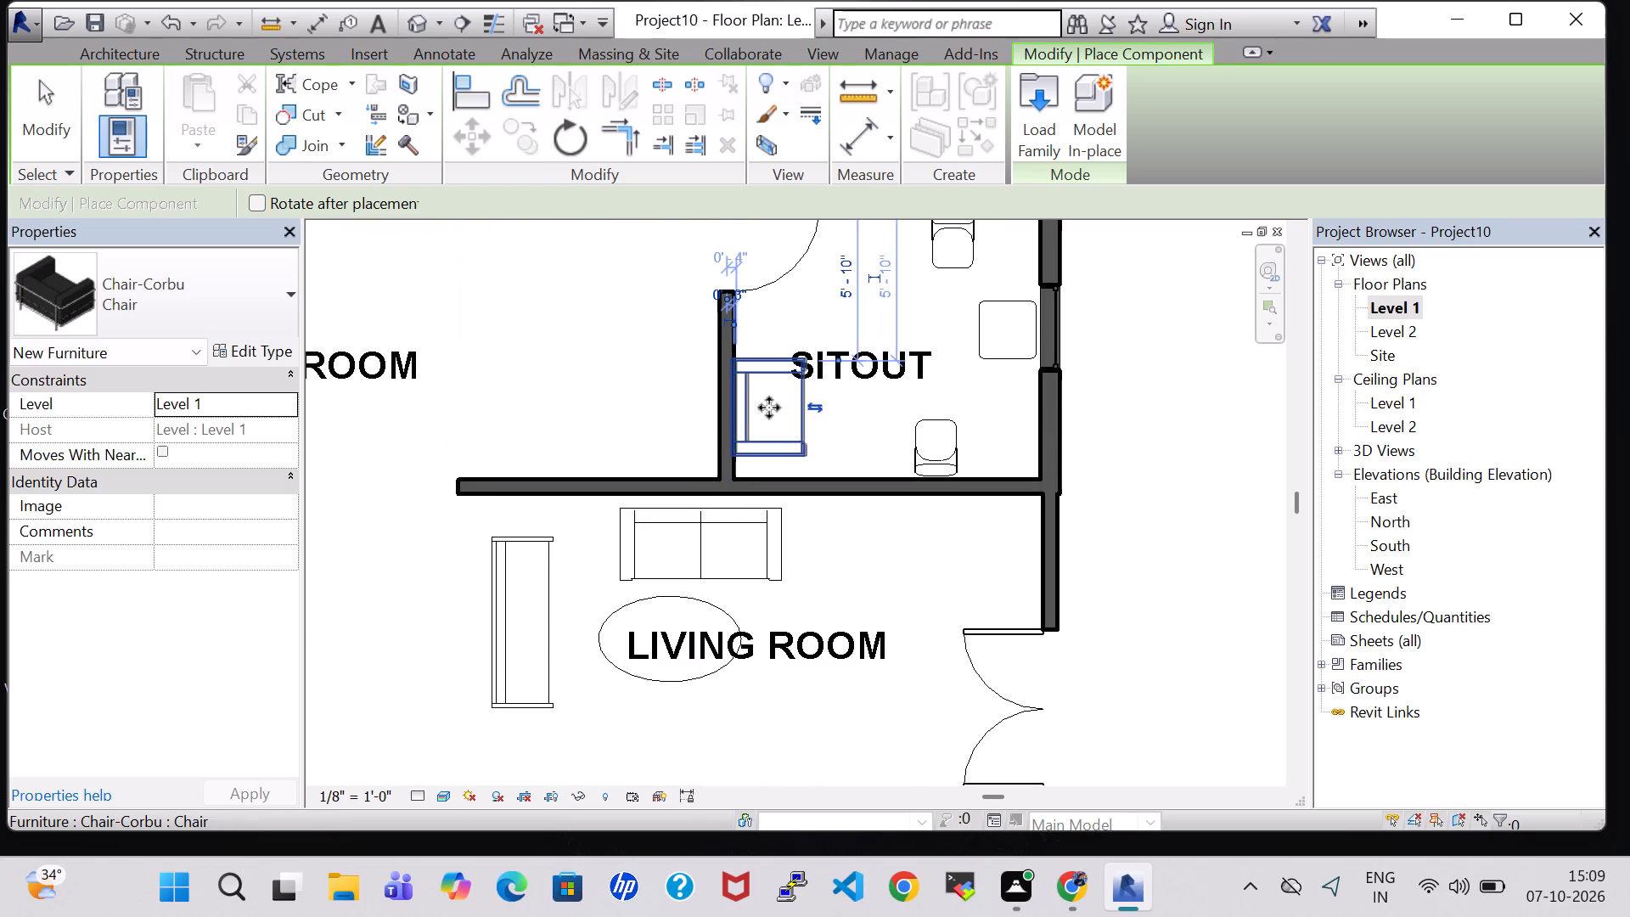
key("Escape")
key("Escape")
Nudge the SITOUT's Chair-Corbu slightly east, away from the west partition wall.
left_click(769, 408)
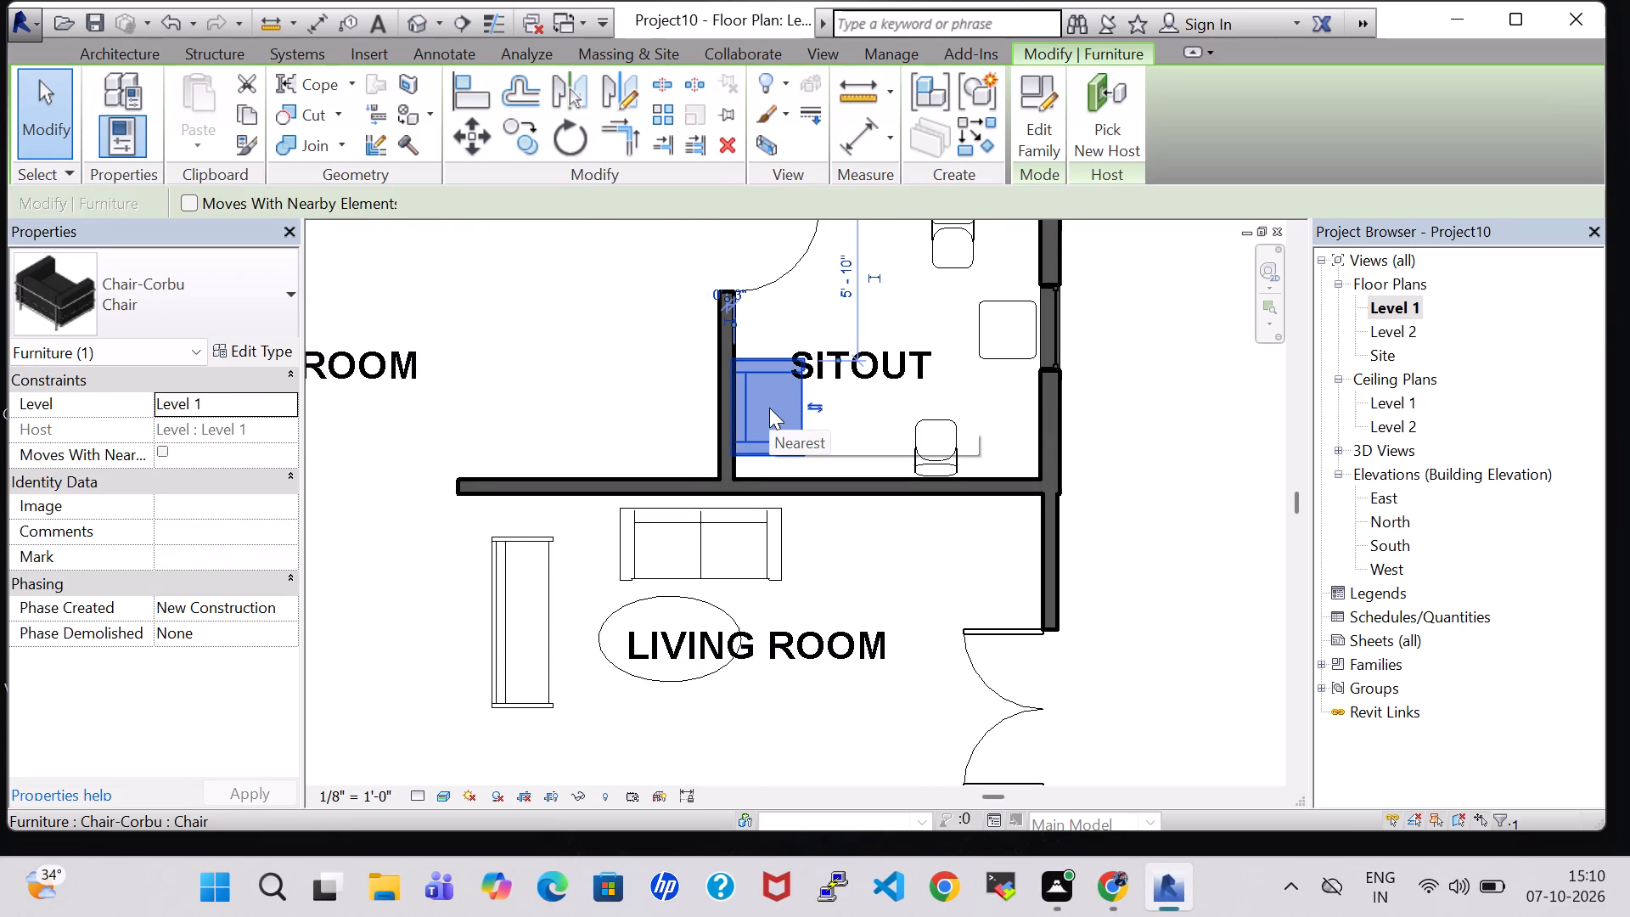
key("Right")
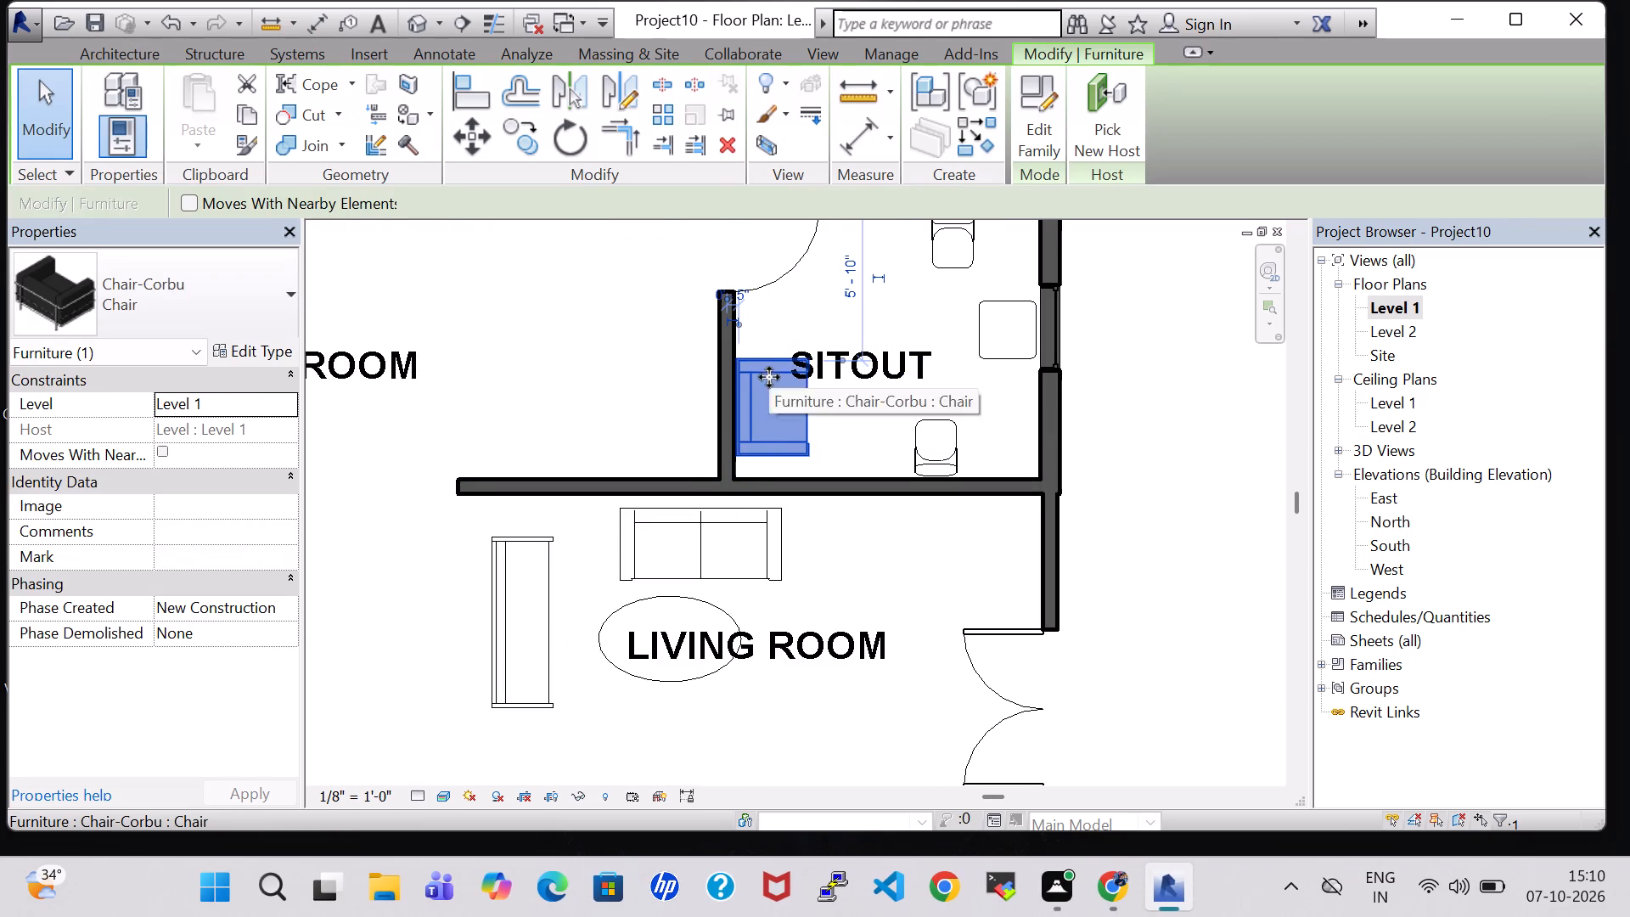
Nudge the SITOUT's south Seating-Auditorium chair slightly east, to about 2' 9" from the east wall.
left_click(802, 311)
scroll(802, 311, "down", 3)
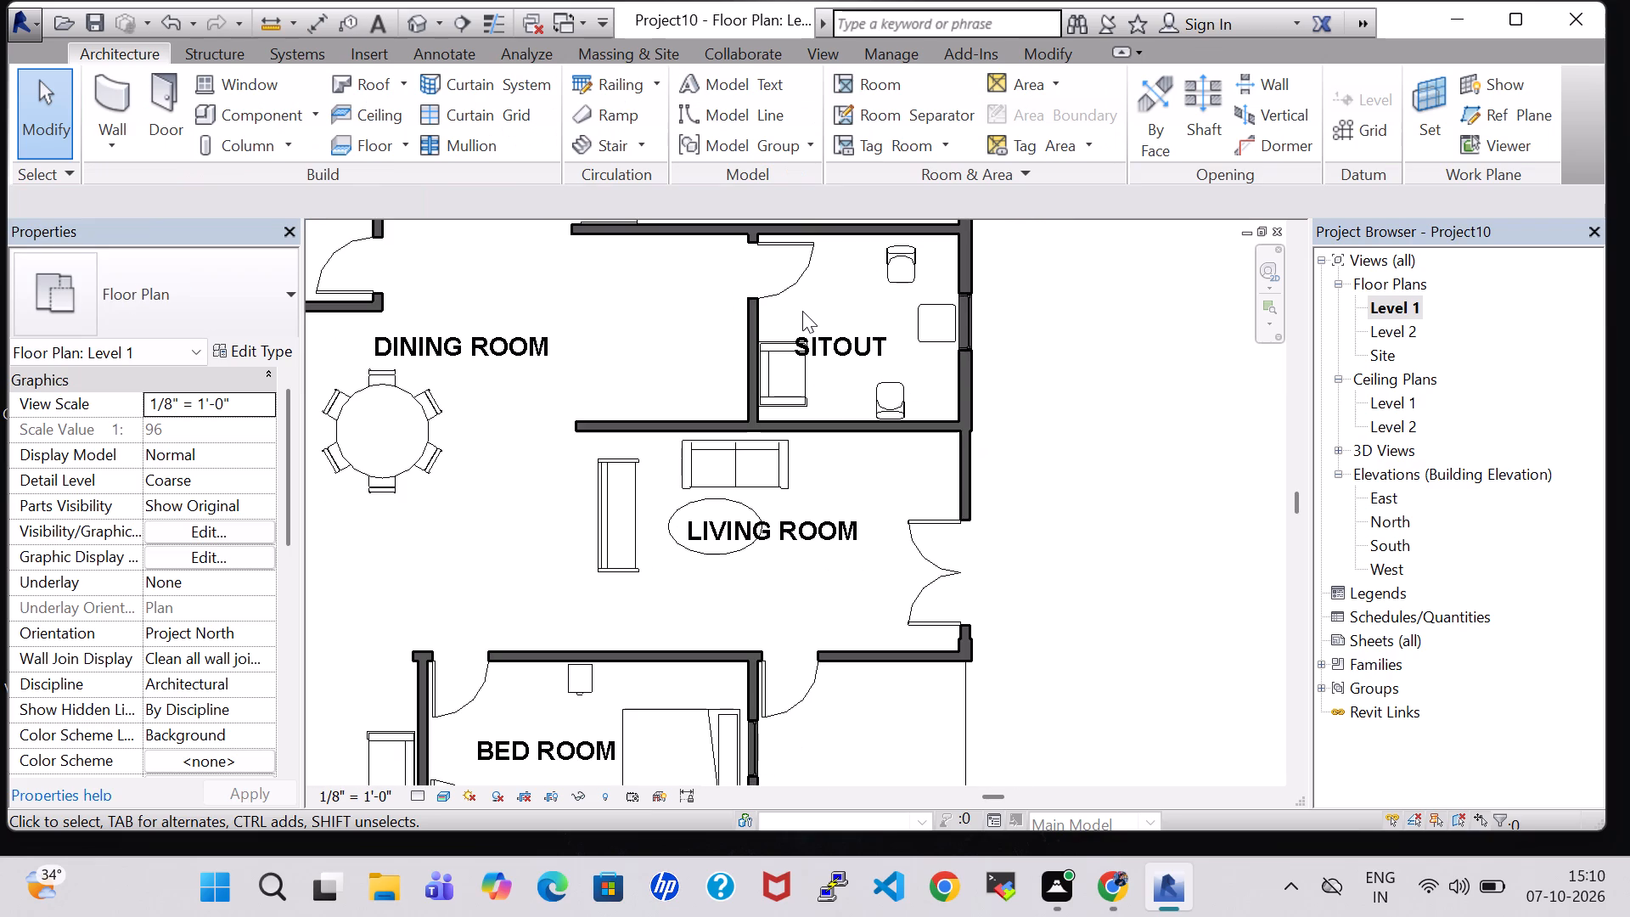
left_click(885, 382)
key("Right")
key("Right")
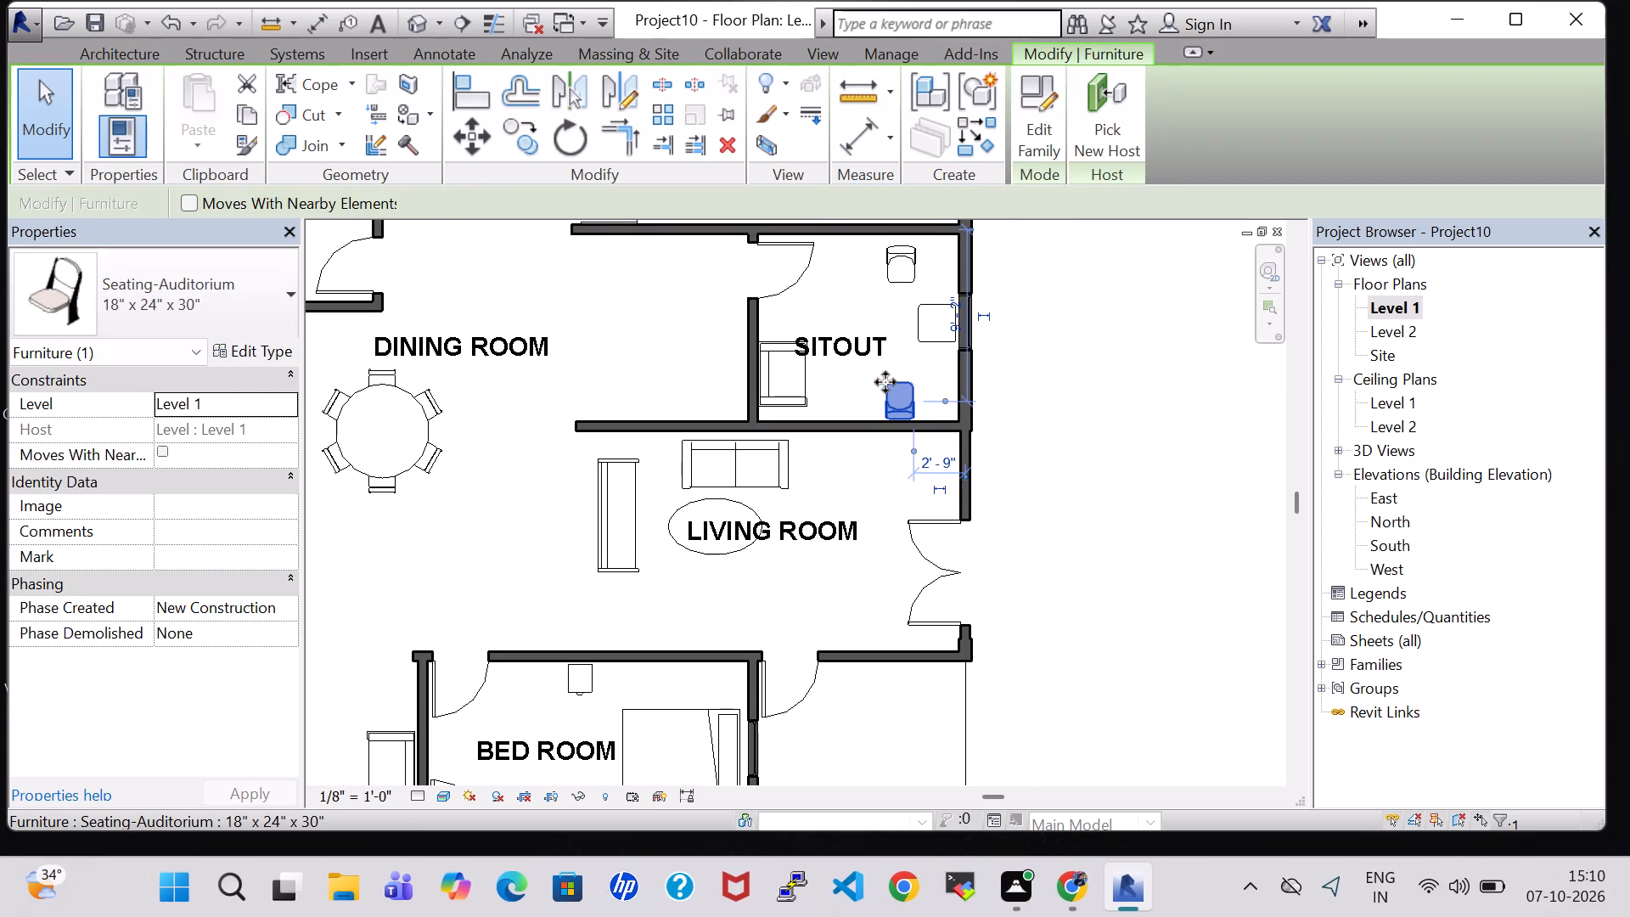
left_click(1142, 335)
Nudge the SITOUT room tag slightly north, clear of the Chair-Corbu.
scroll(1086, 352, "down", 2)
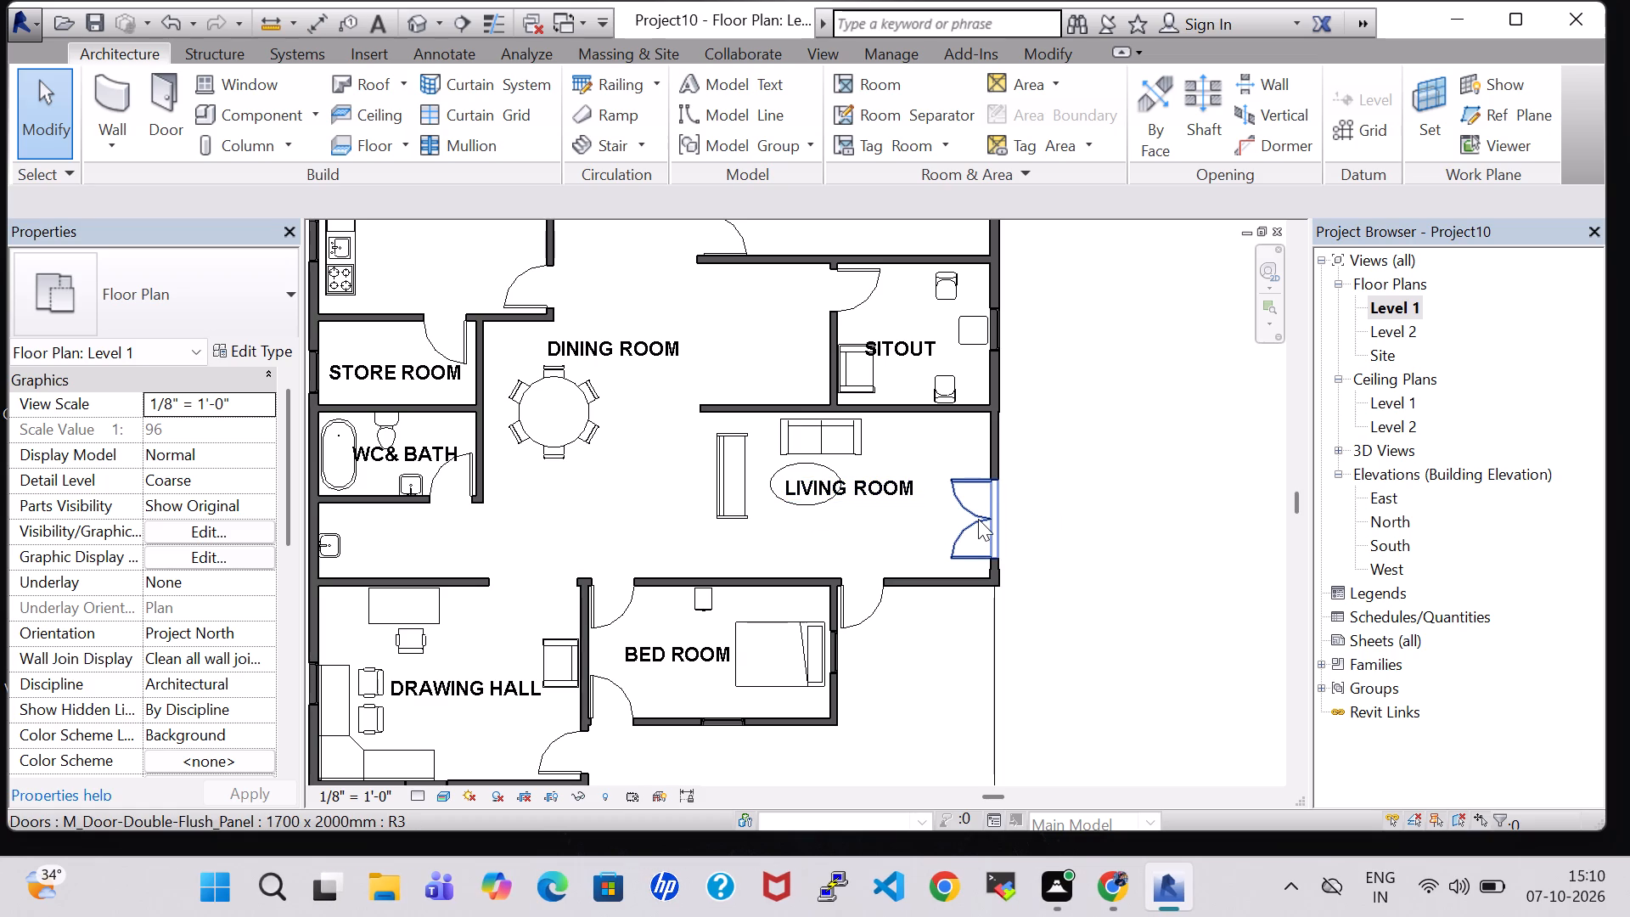
middle_click_drag(1005, 408, 1010, 453)
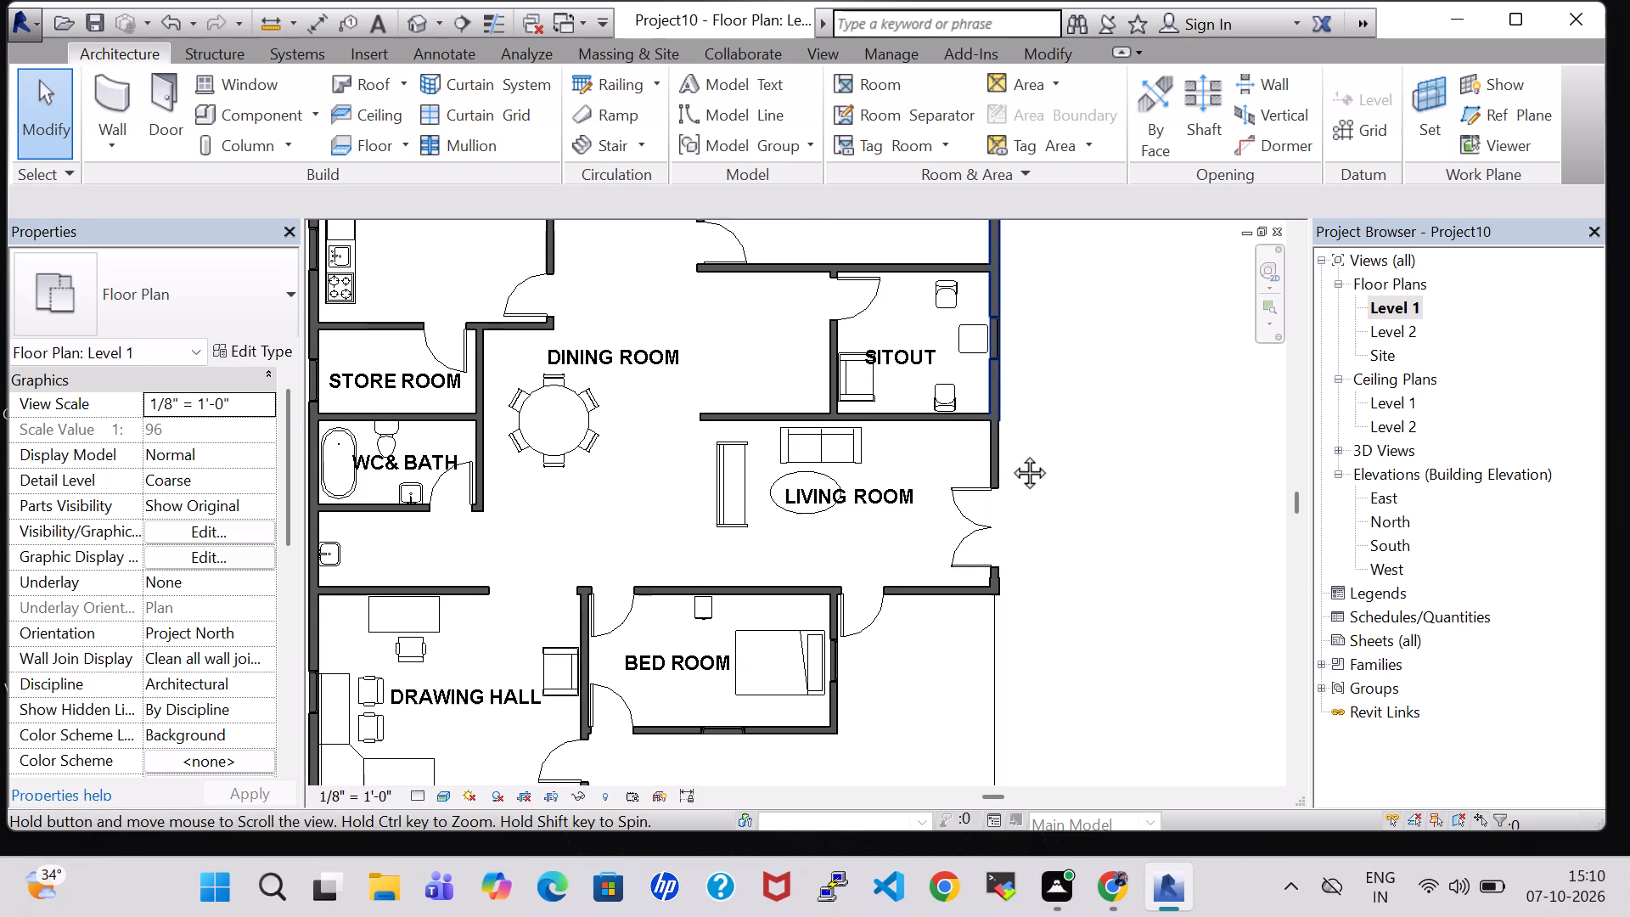
middle_click_drag(1010, 453, 1026, 526)
scroll(1026, 532, "down", 2)
scroll(1026, 532, "up", 1)
middle_click_drag(1026, 532, 1044, 667)
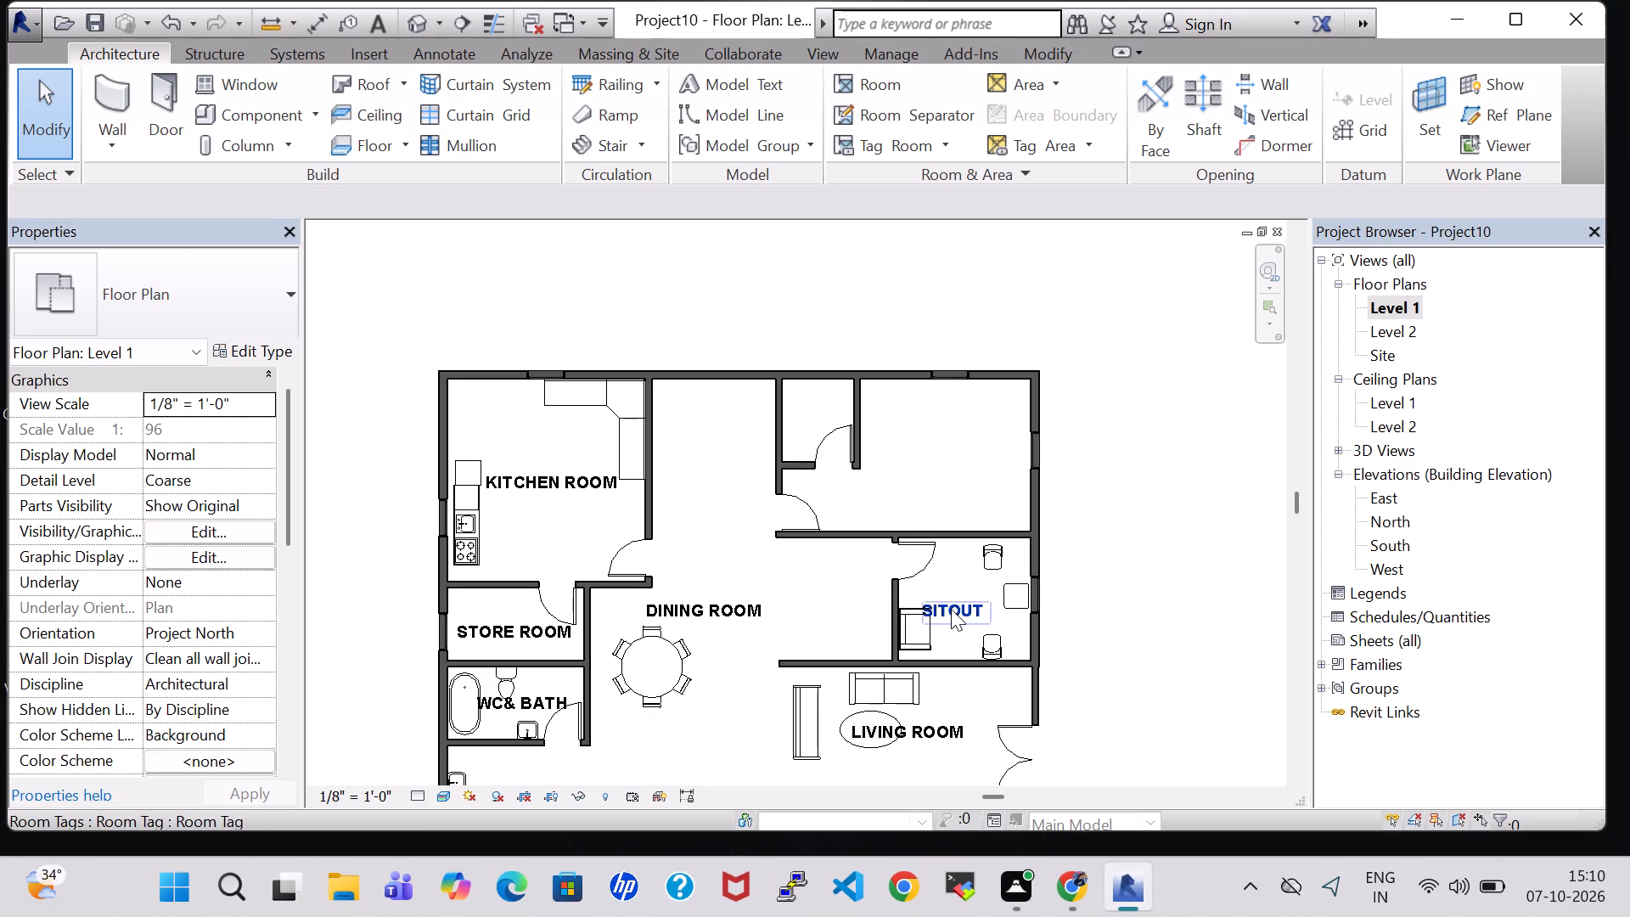
left_click(951, 609)
key("Up")
key("Up")
key("Up")
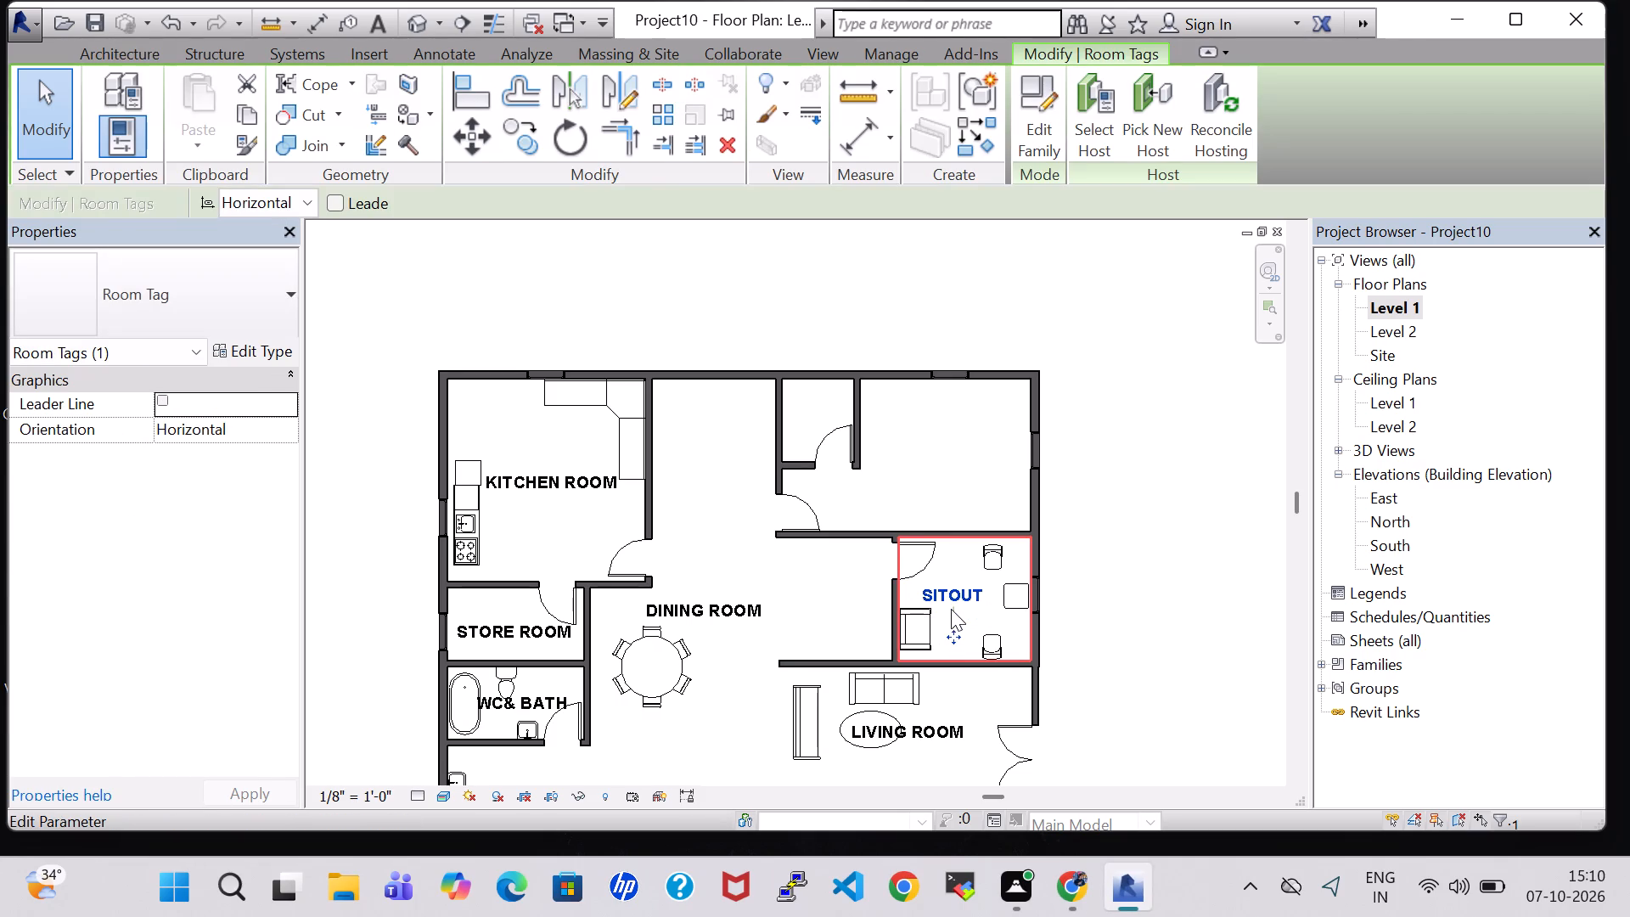
left_click(1165, 547)
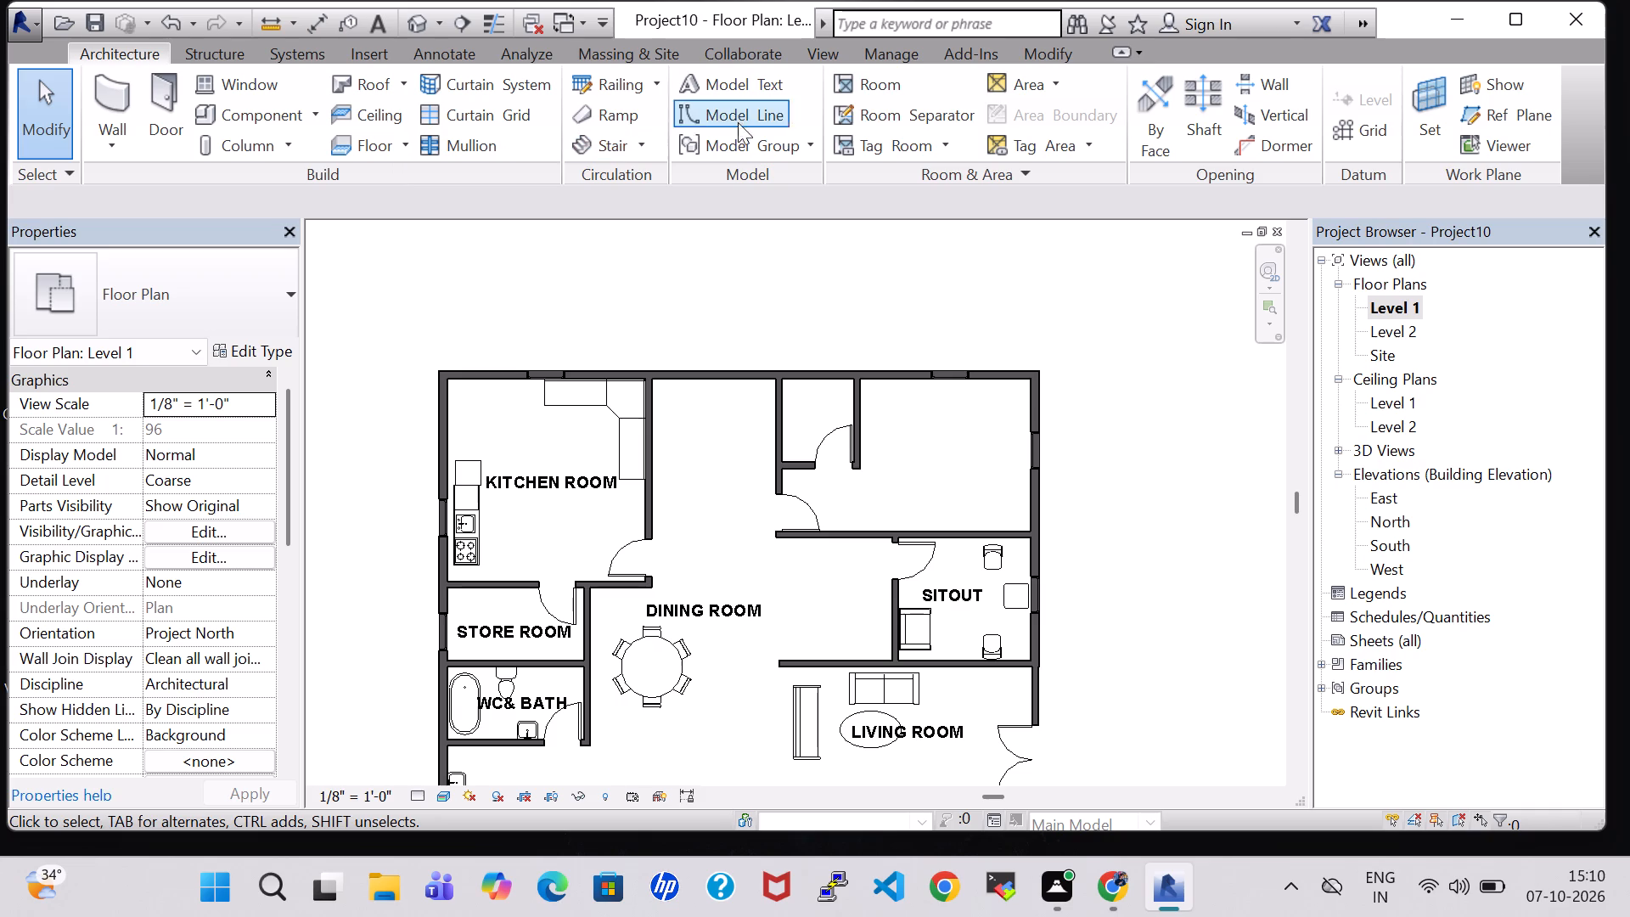
Place tagged rooms in the open area east of the kitchen, the small north room beside it, and the large northeast room.
left_click(860, 94)
left_click(713, 441)
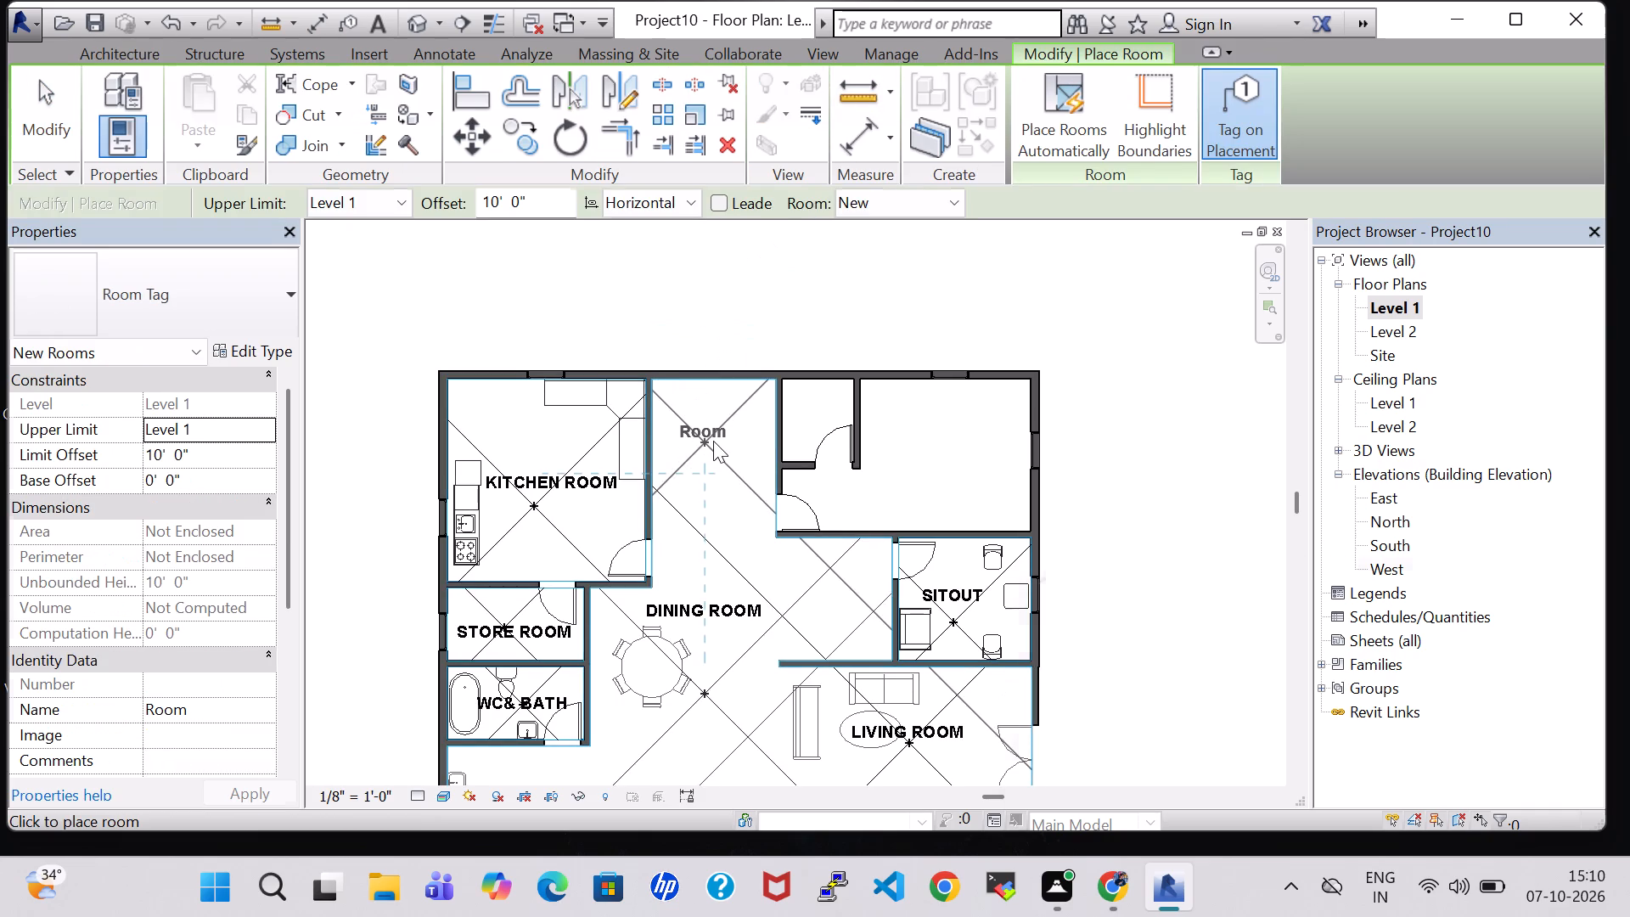
left_click(1442, 805)
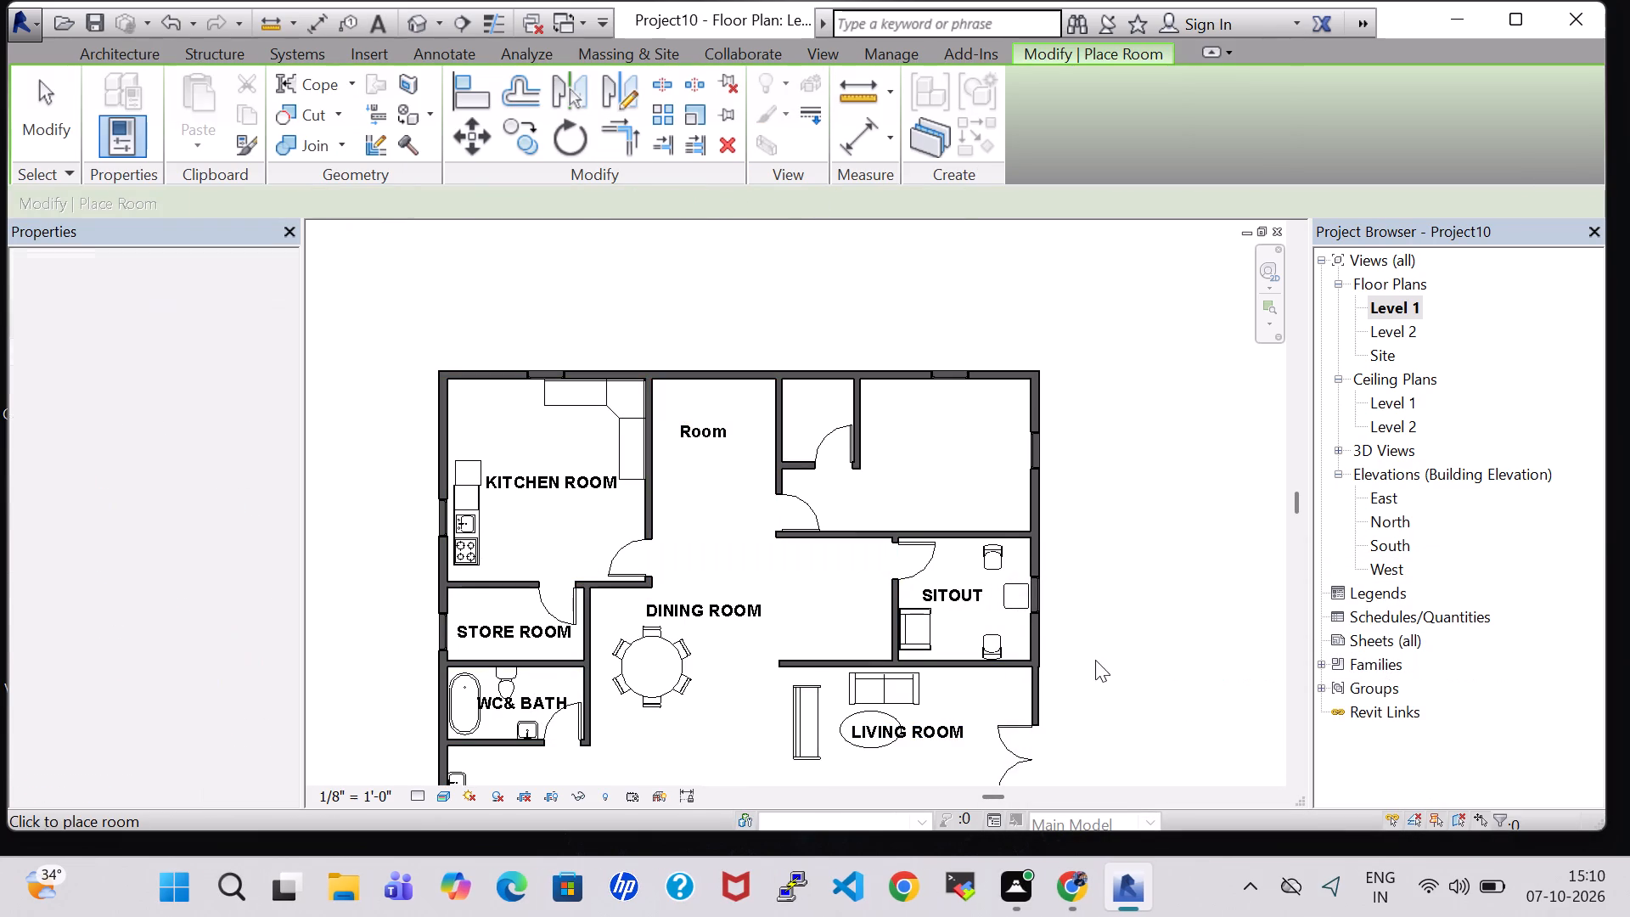
key("Escape")
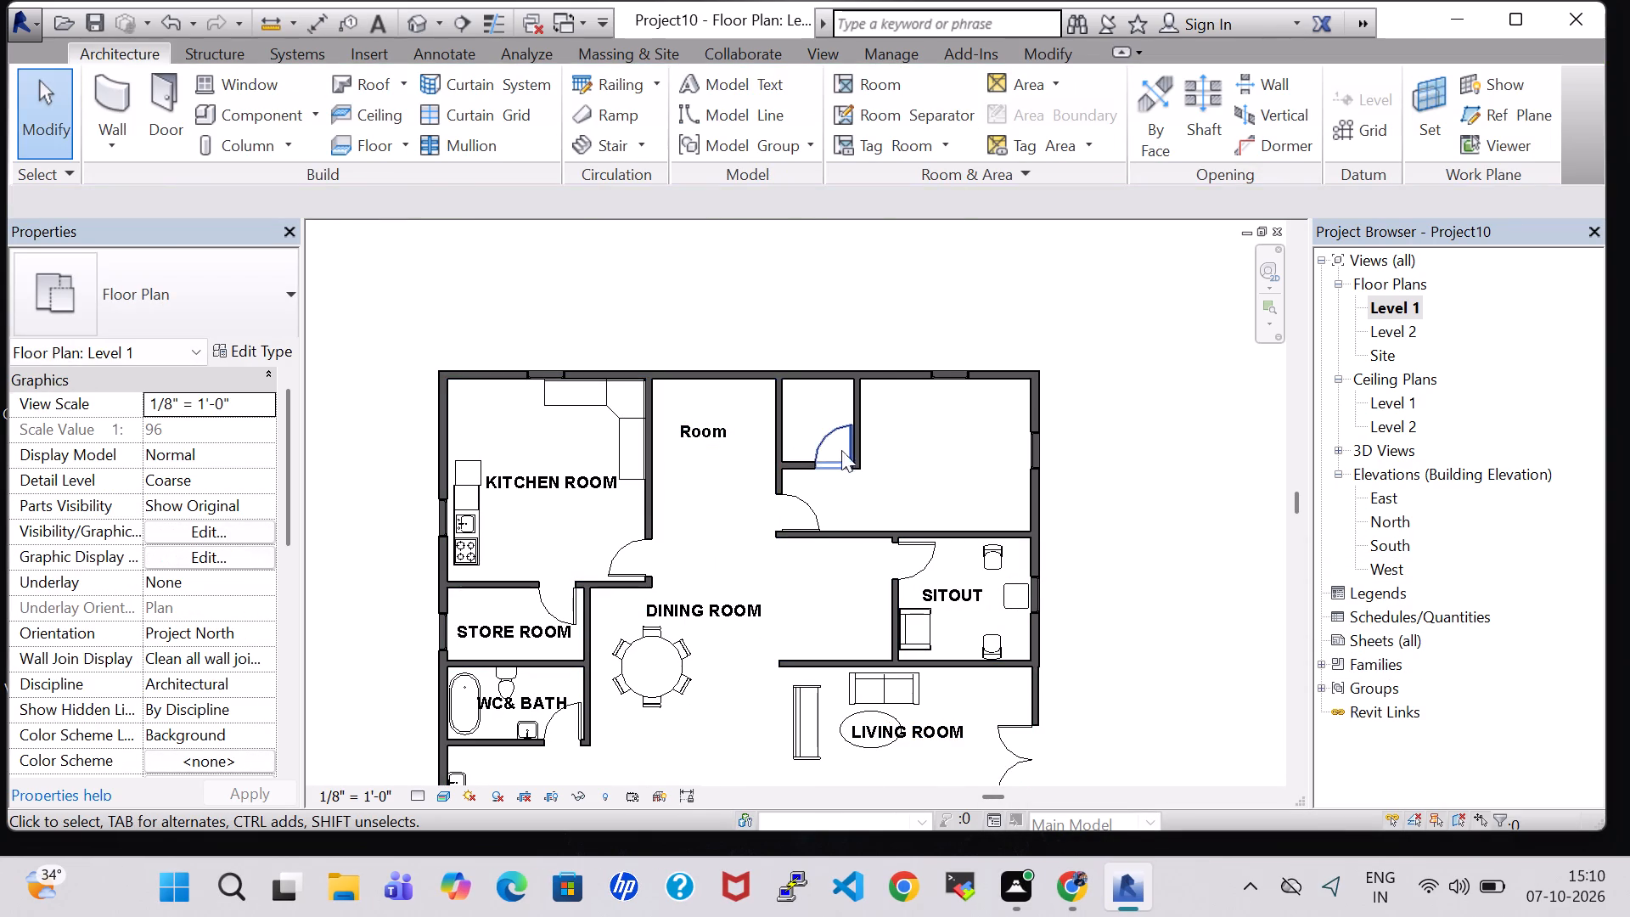
left_click(898, 81)
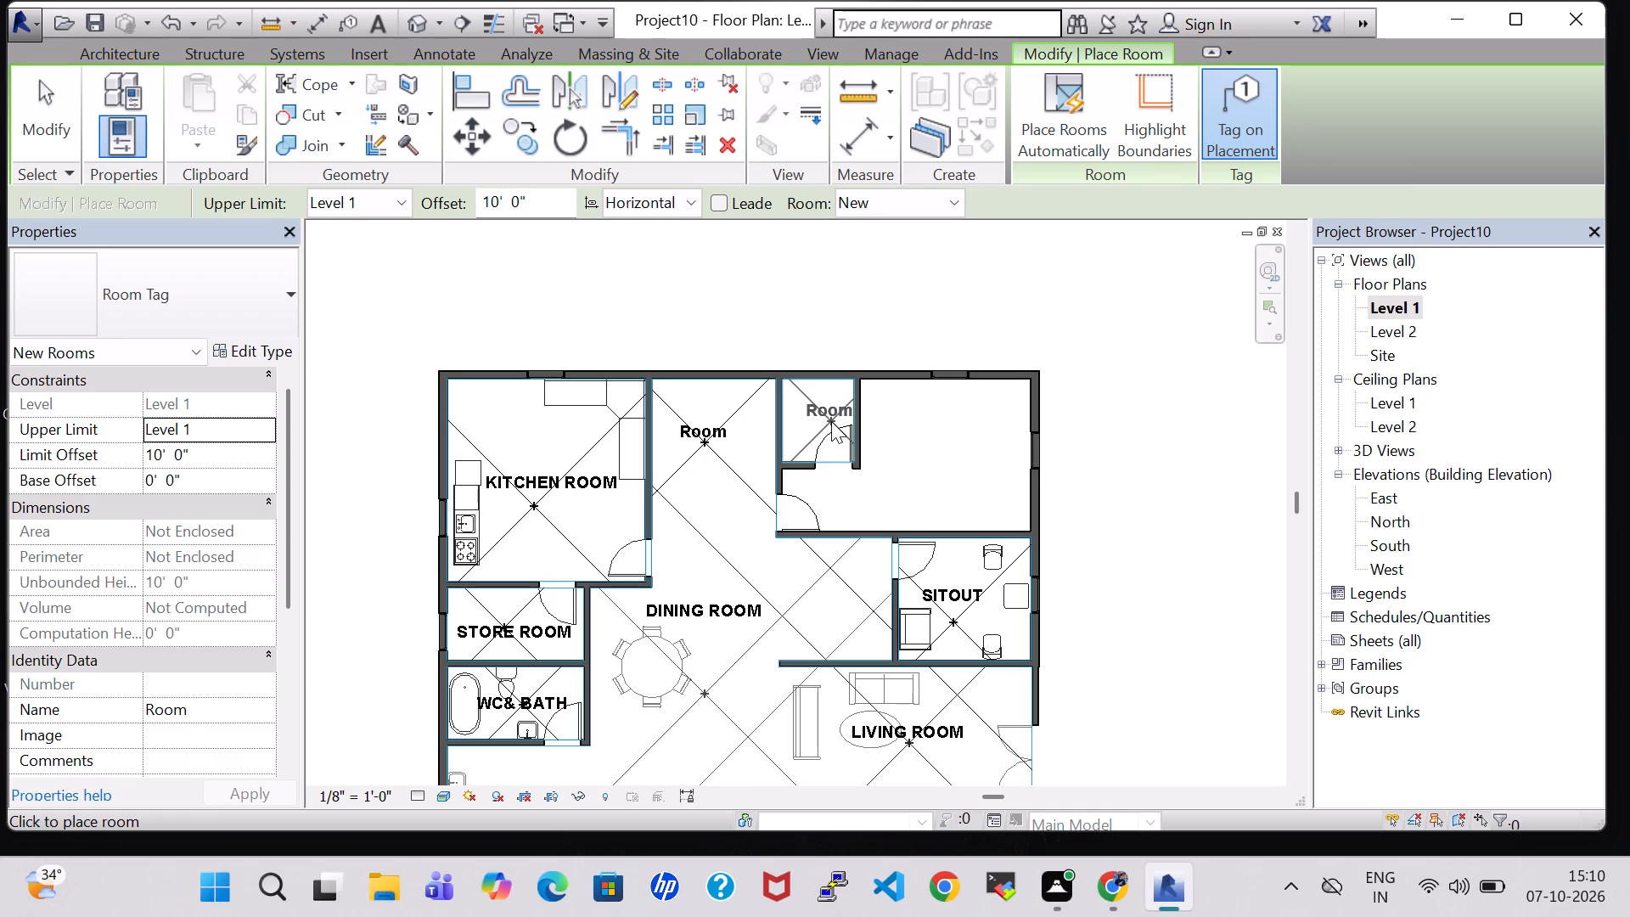
left_click(831, 421)
left_click(955, 469)
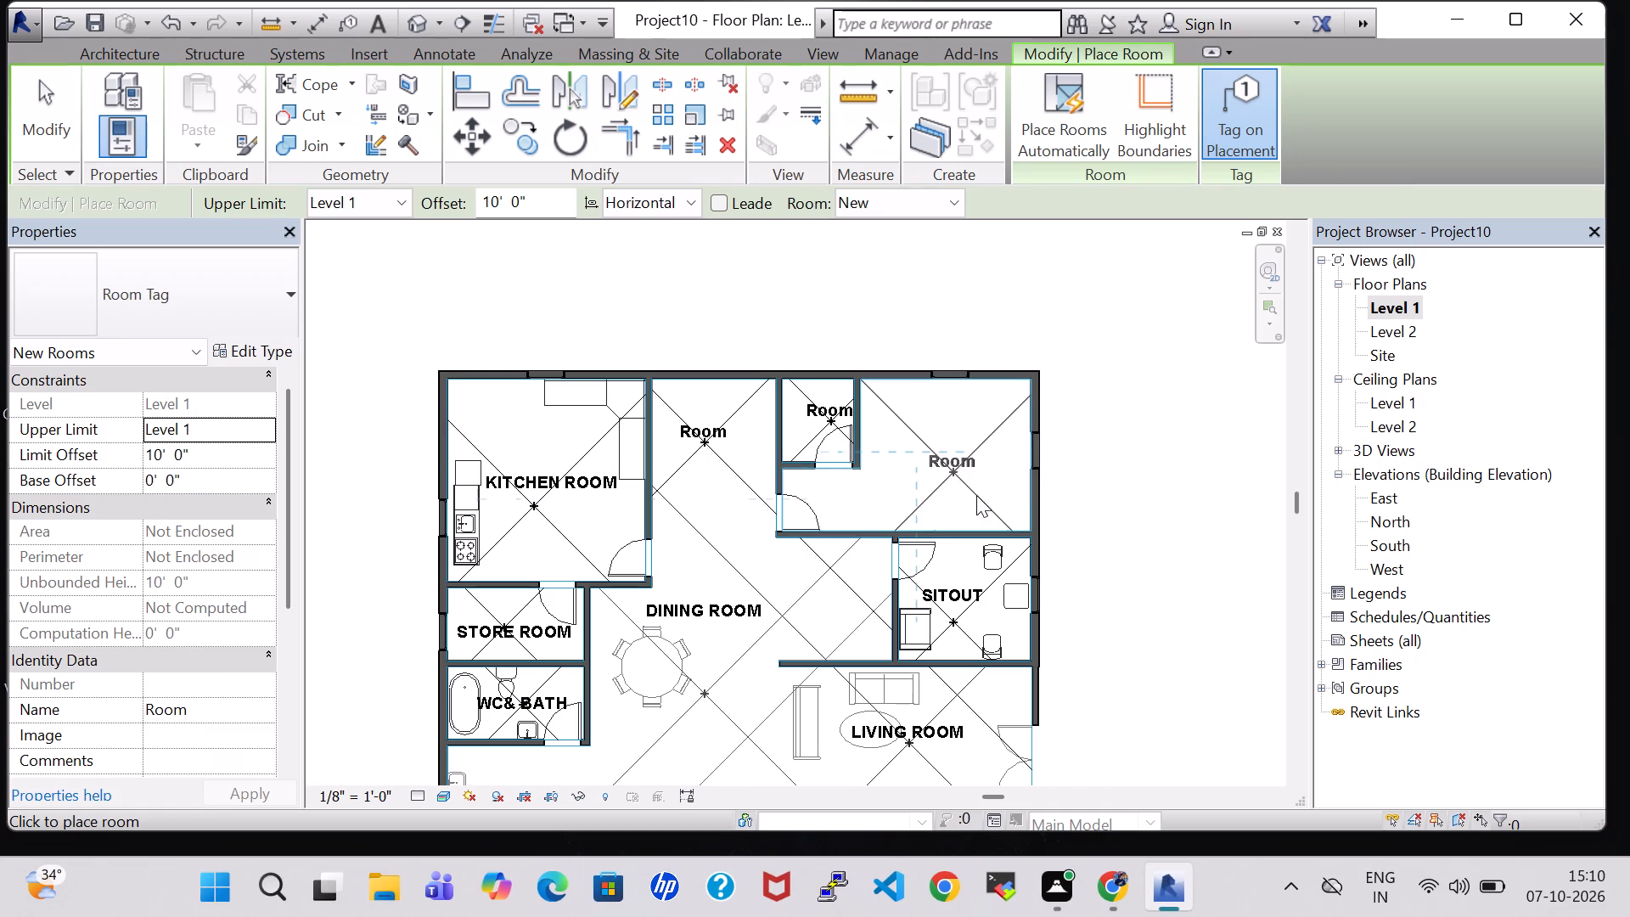
key("Escape")
Rename the room tag in the open area east of the kitchen as WASH AREA.
left_click(713, 434)
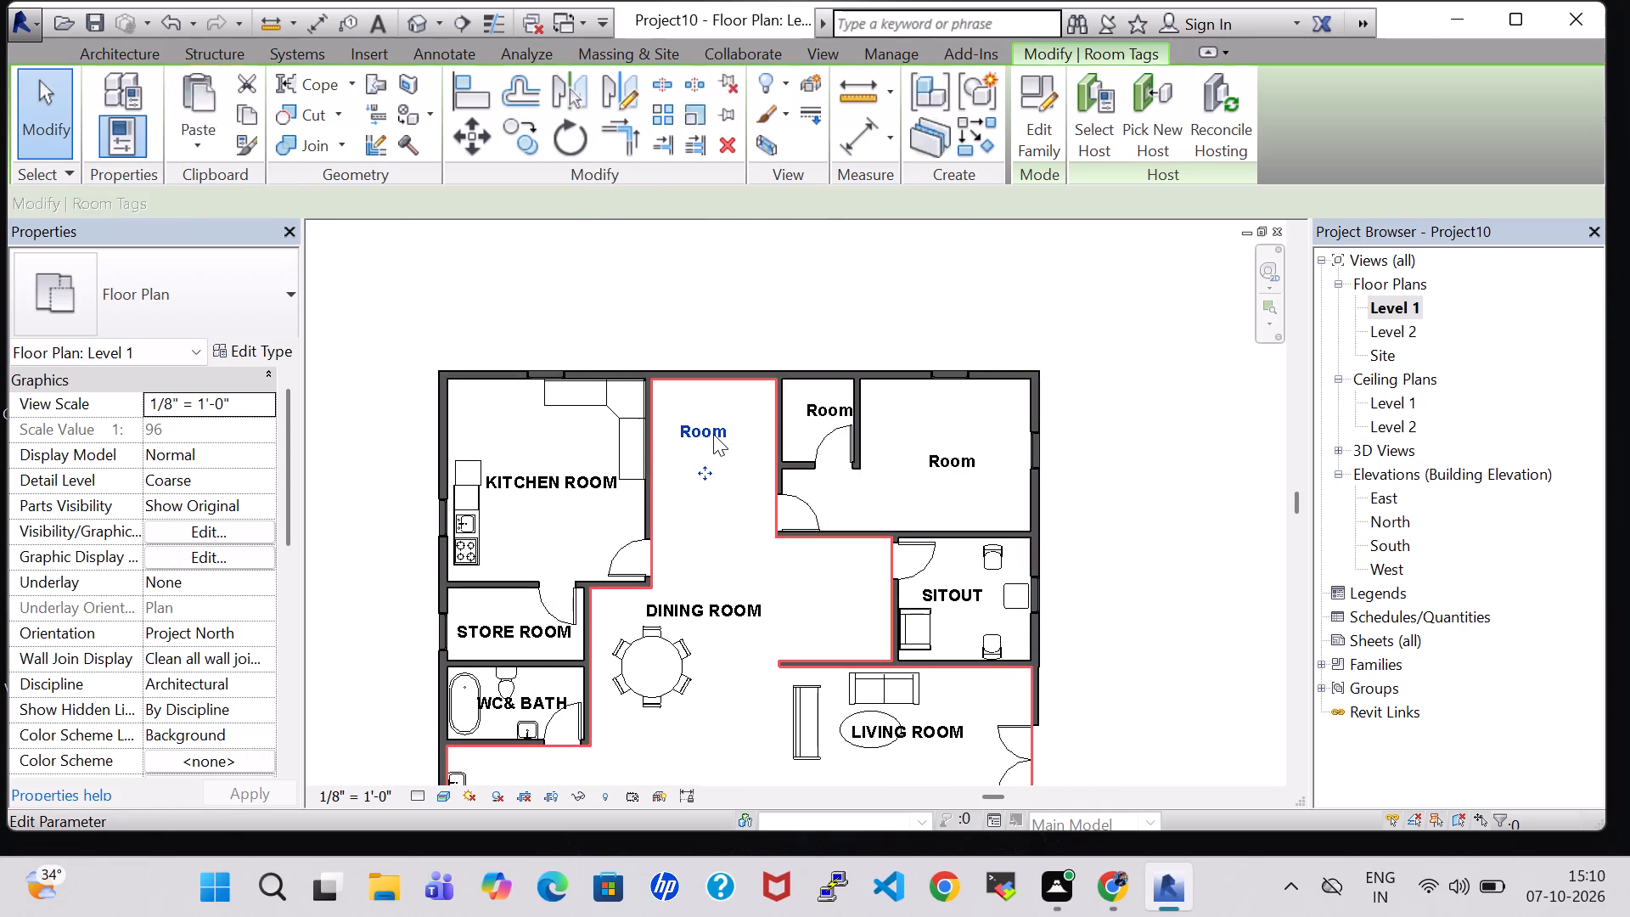
left_click(713, 434)
key("BackSpace")
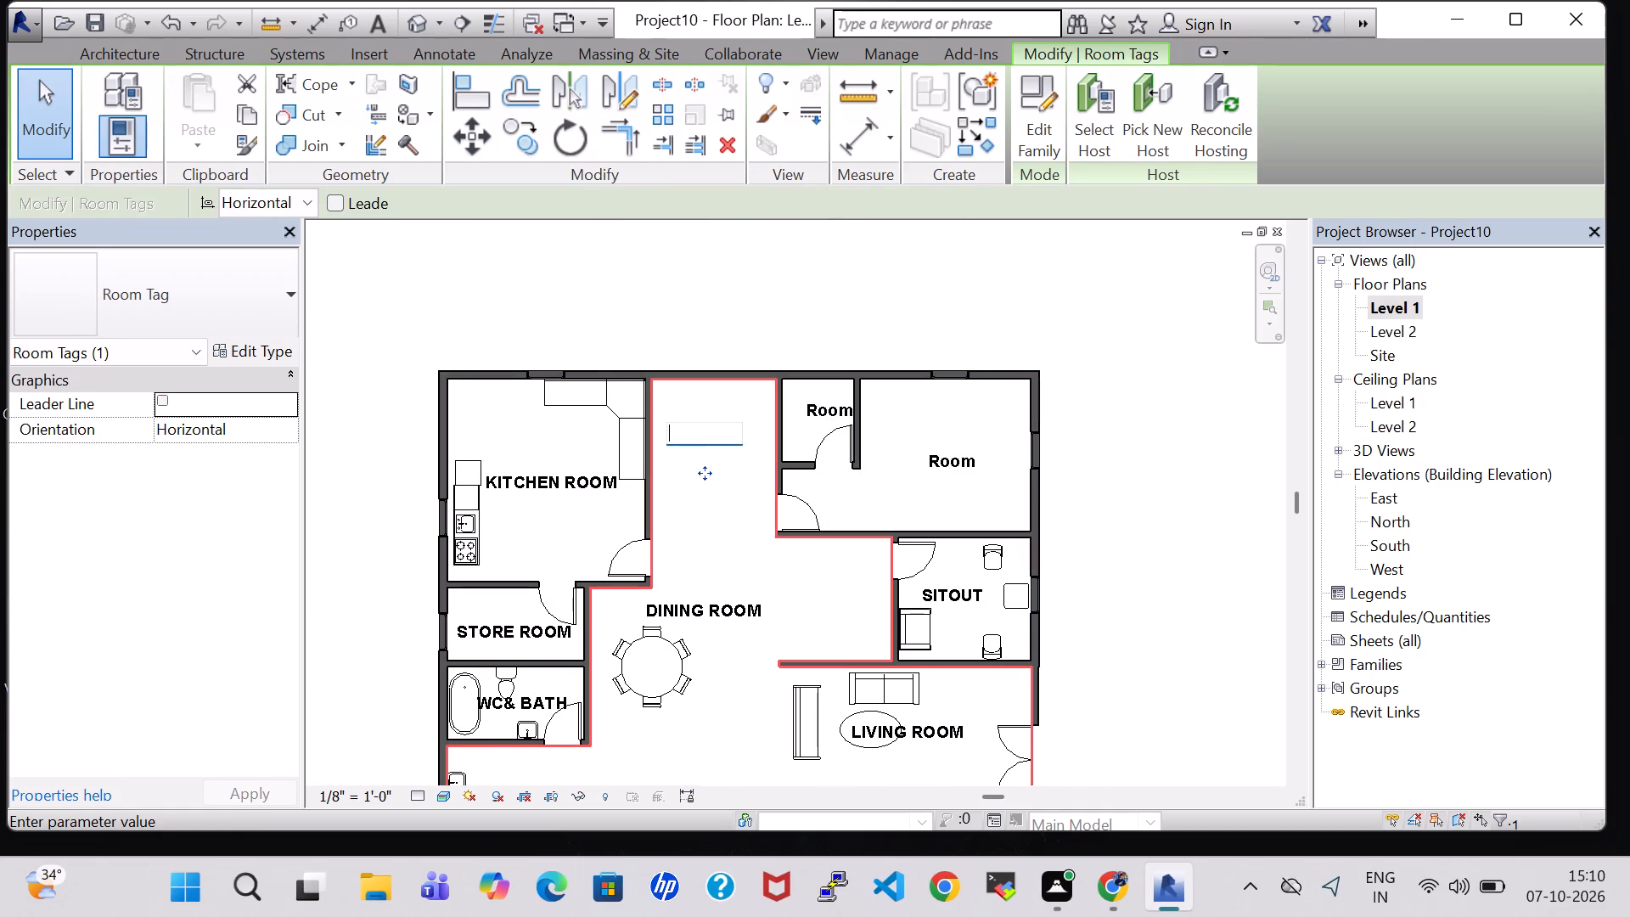
type("WSH")
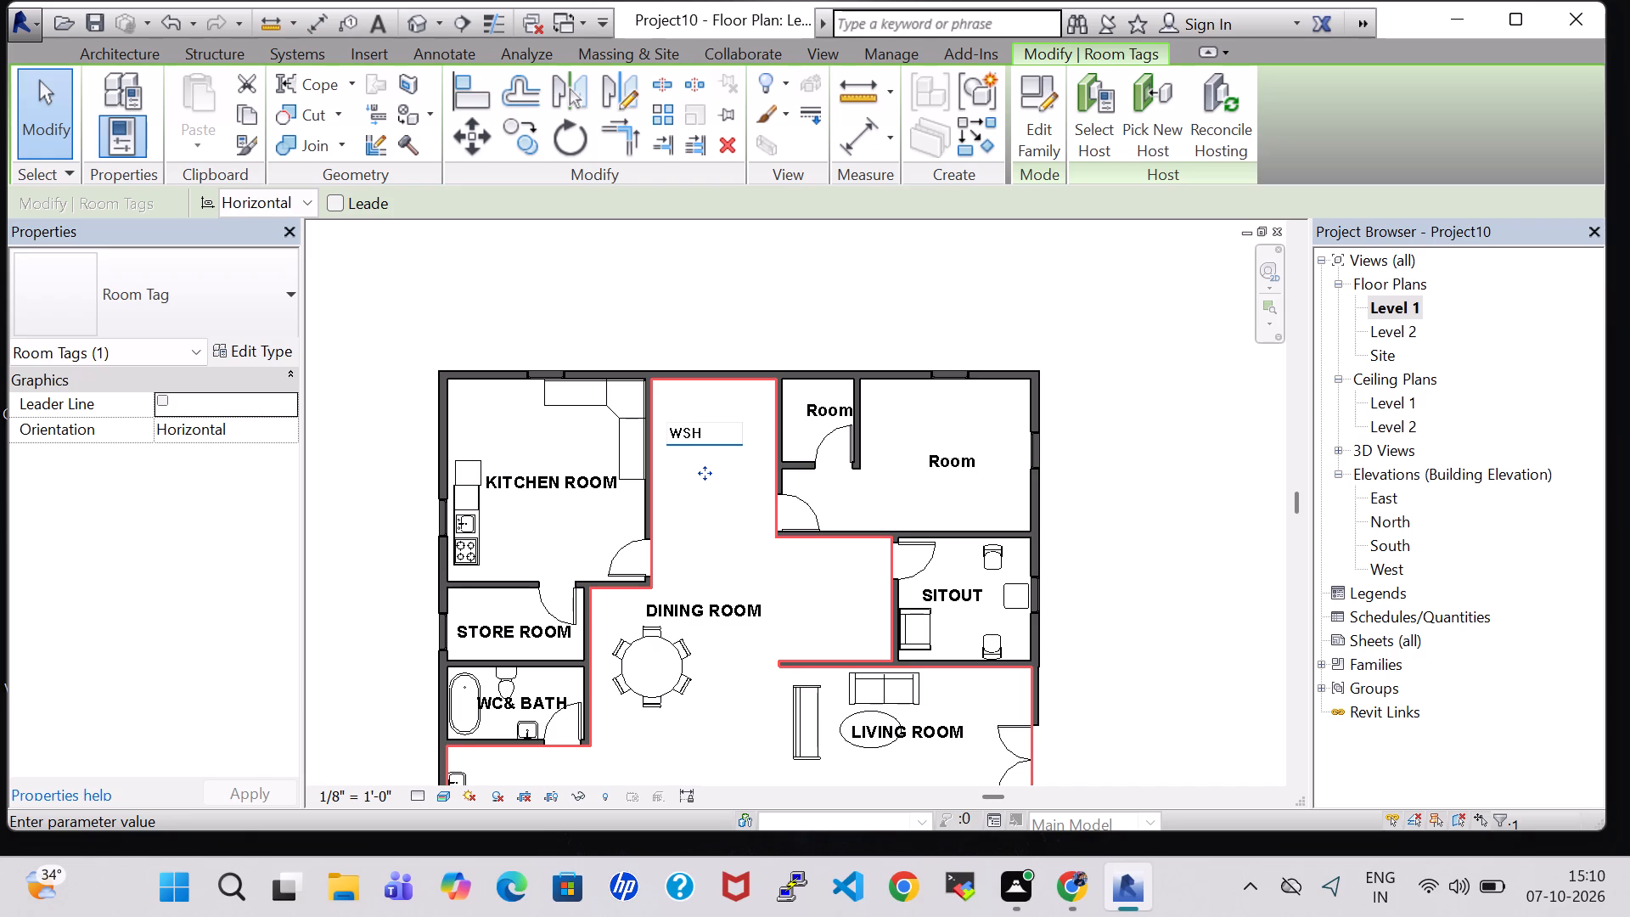
key("BackSpace")
key("BackSpace")
type("ASH AREA")
key("Return")
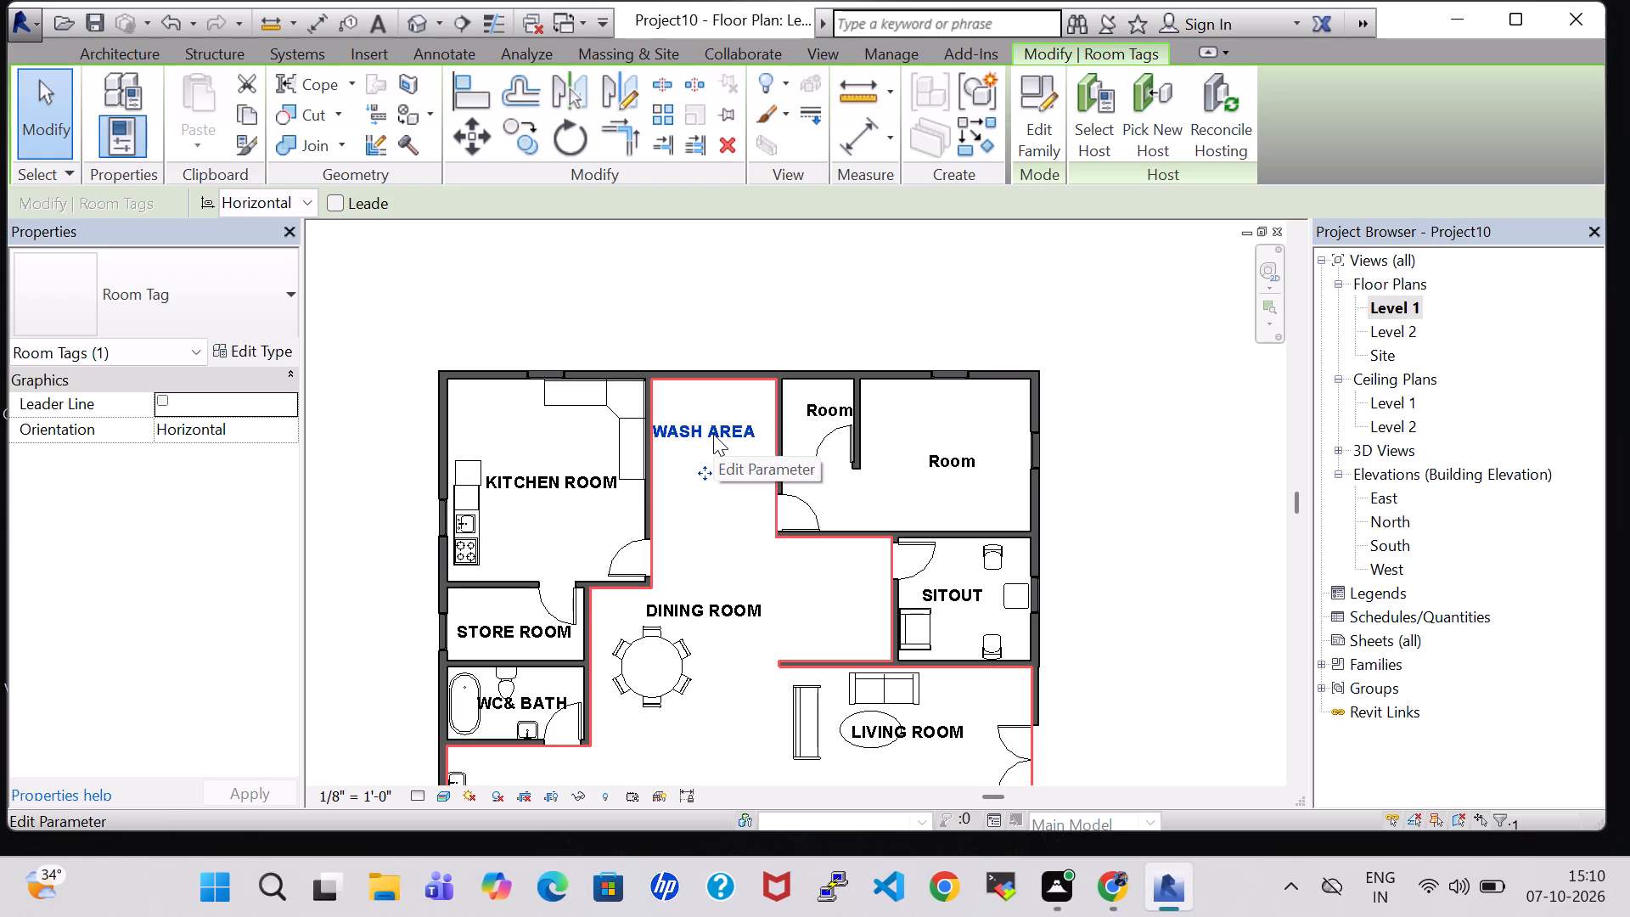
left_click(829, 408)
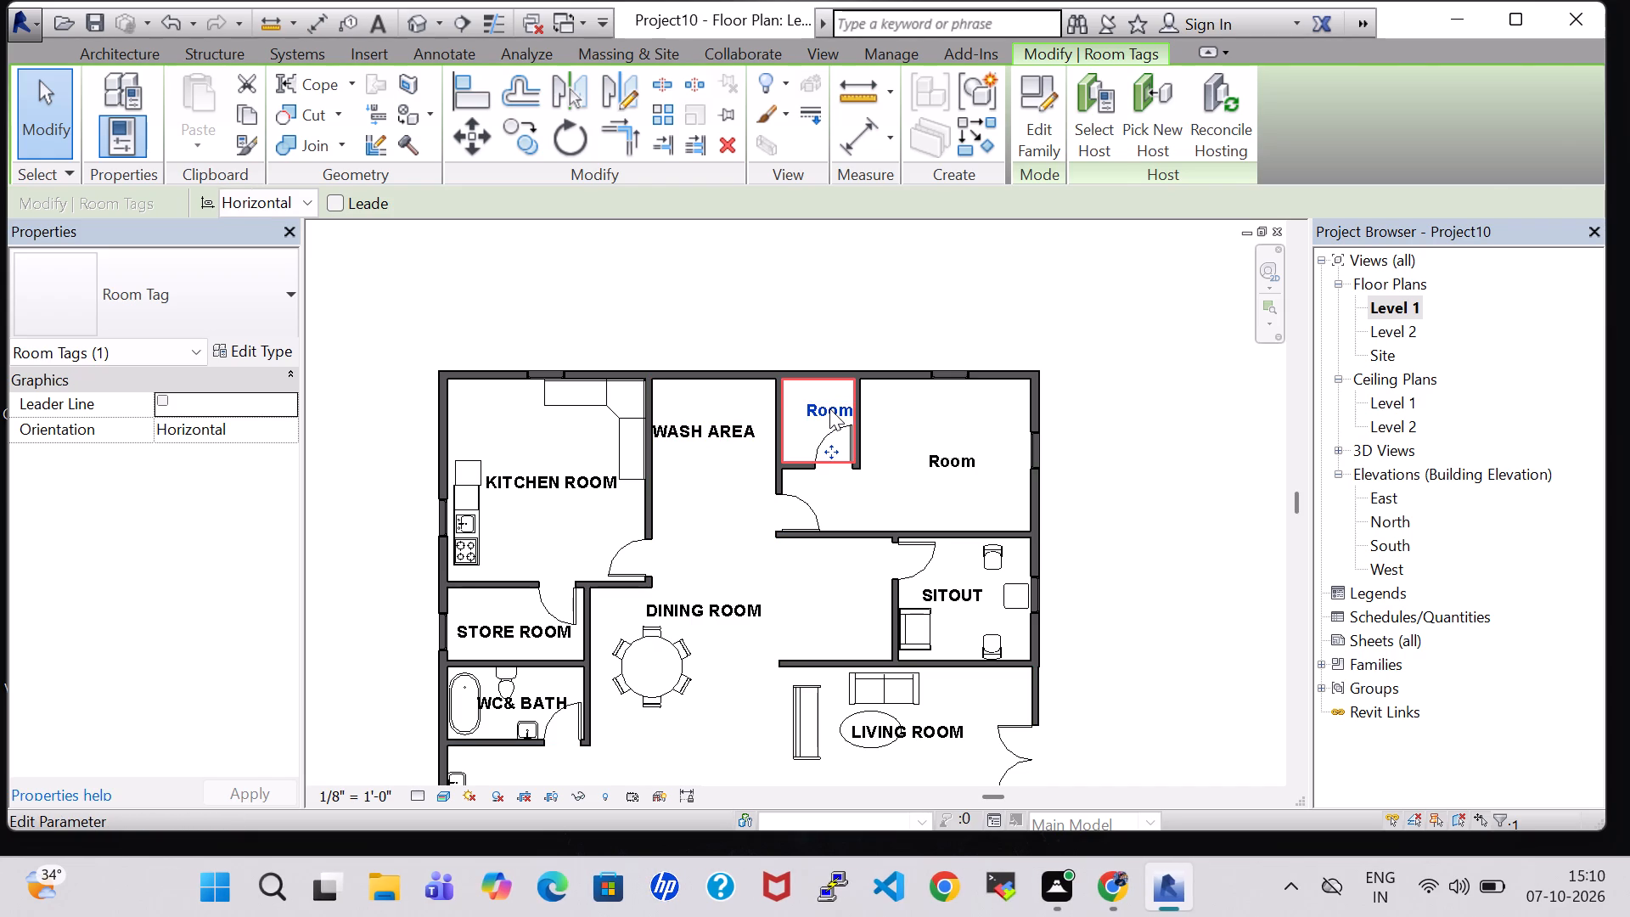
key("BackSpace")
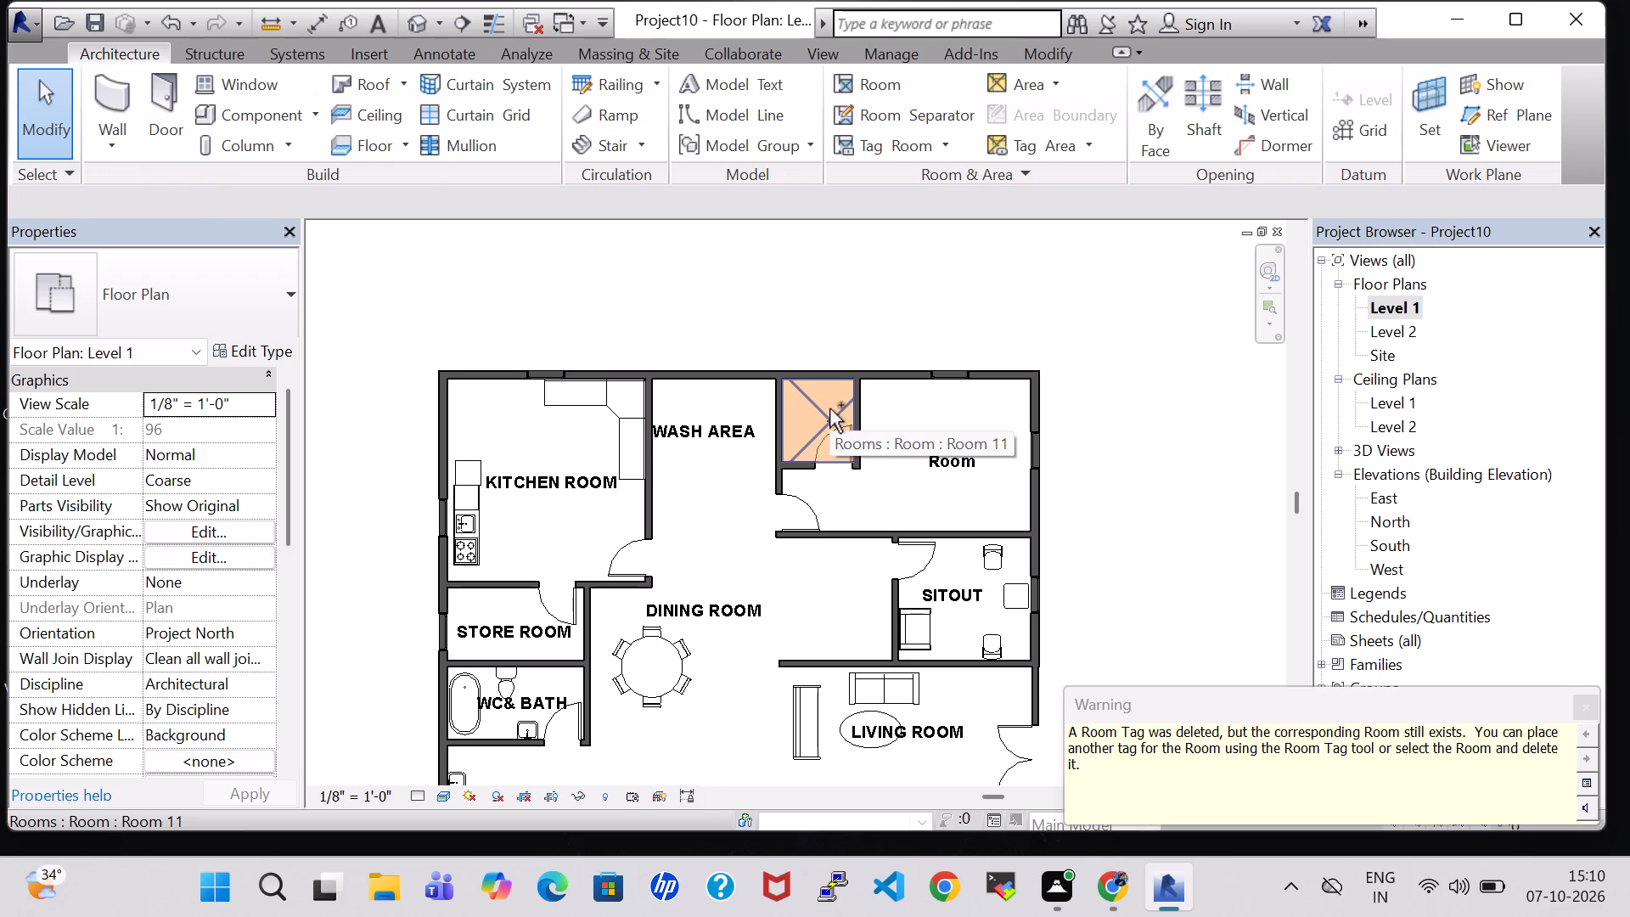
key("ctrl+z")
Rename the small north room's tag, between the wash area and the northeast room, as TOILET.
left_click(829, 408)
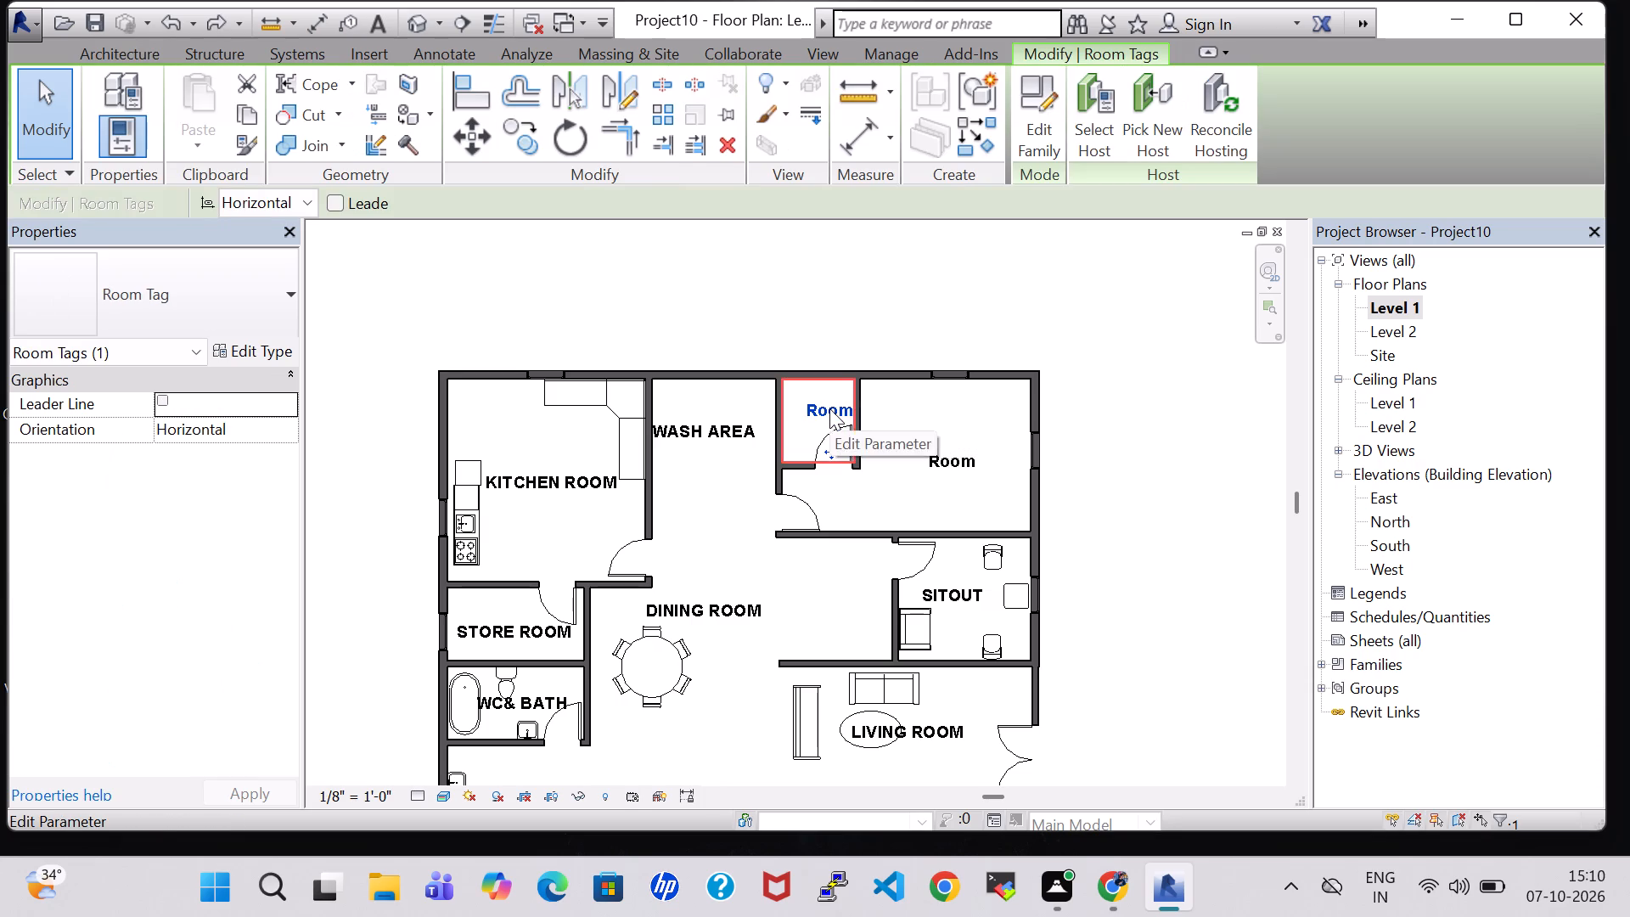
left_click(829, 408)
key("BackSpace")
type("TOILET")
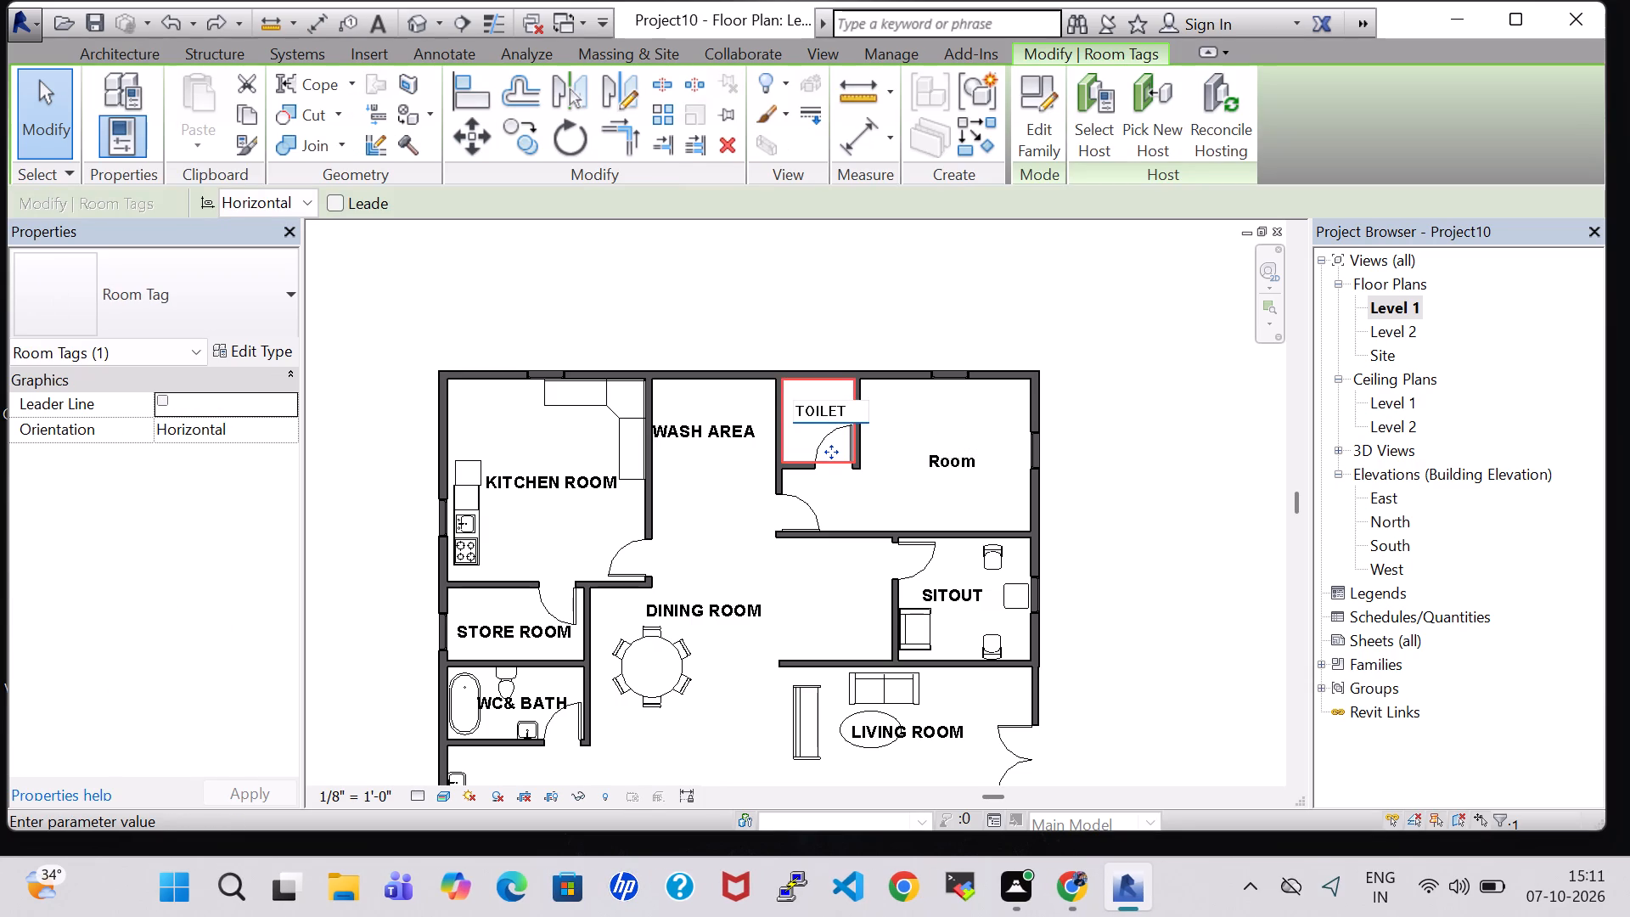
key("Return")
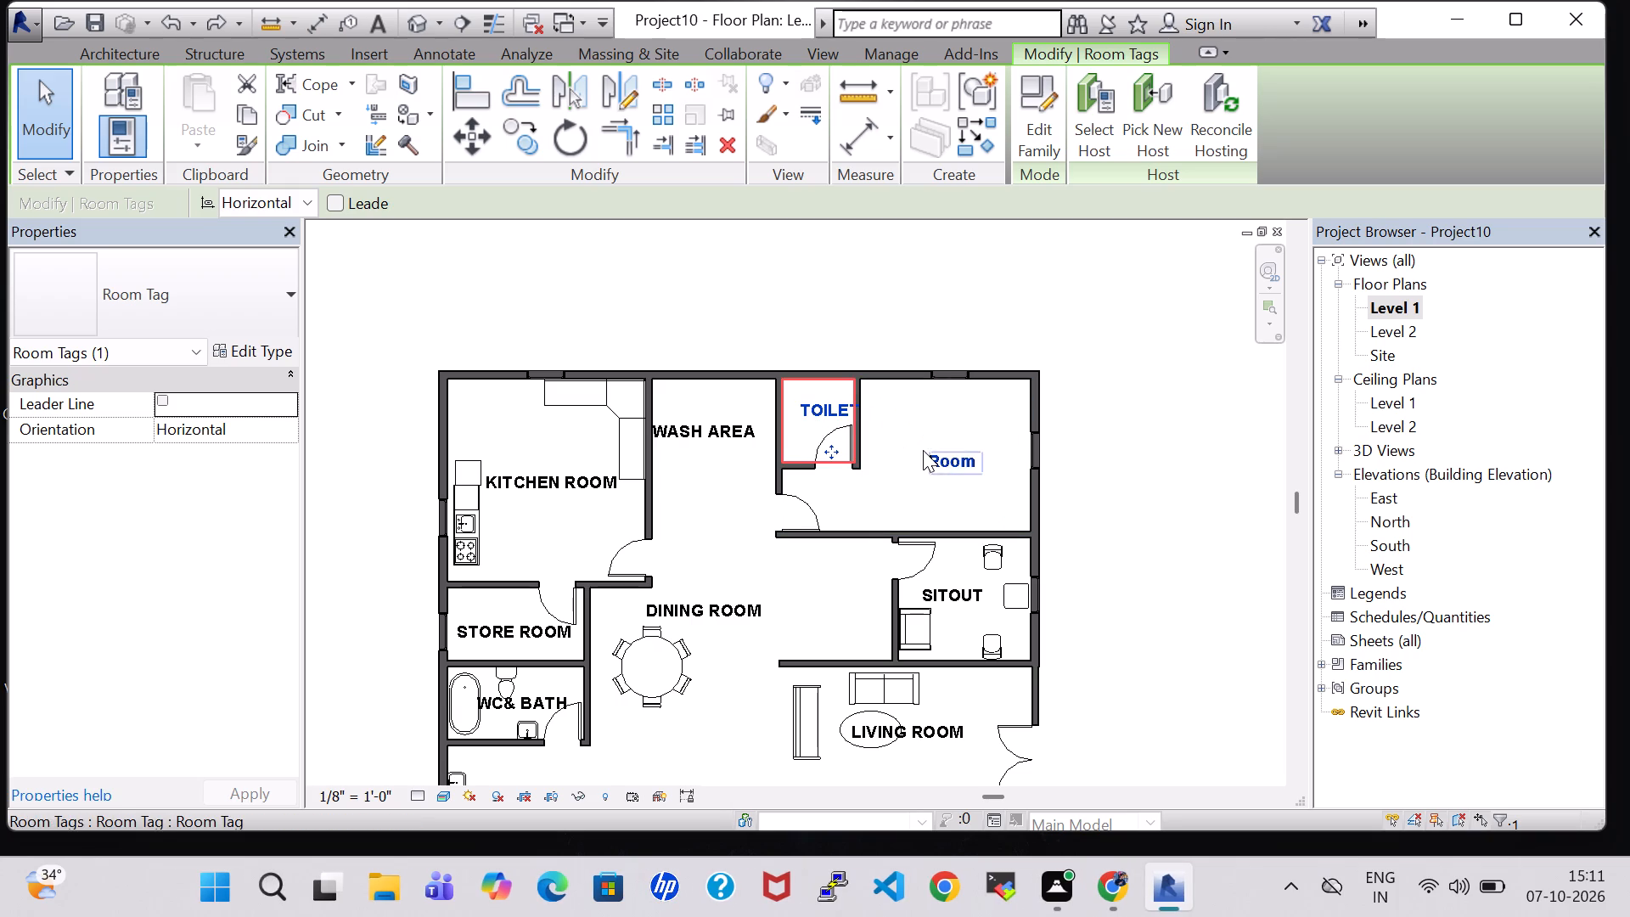
Rename the large northeast room's tag as BED ROOM.
left_click(945, 458)
left_click(945, 458)
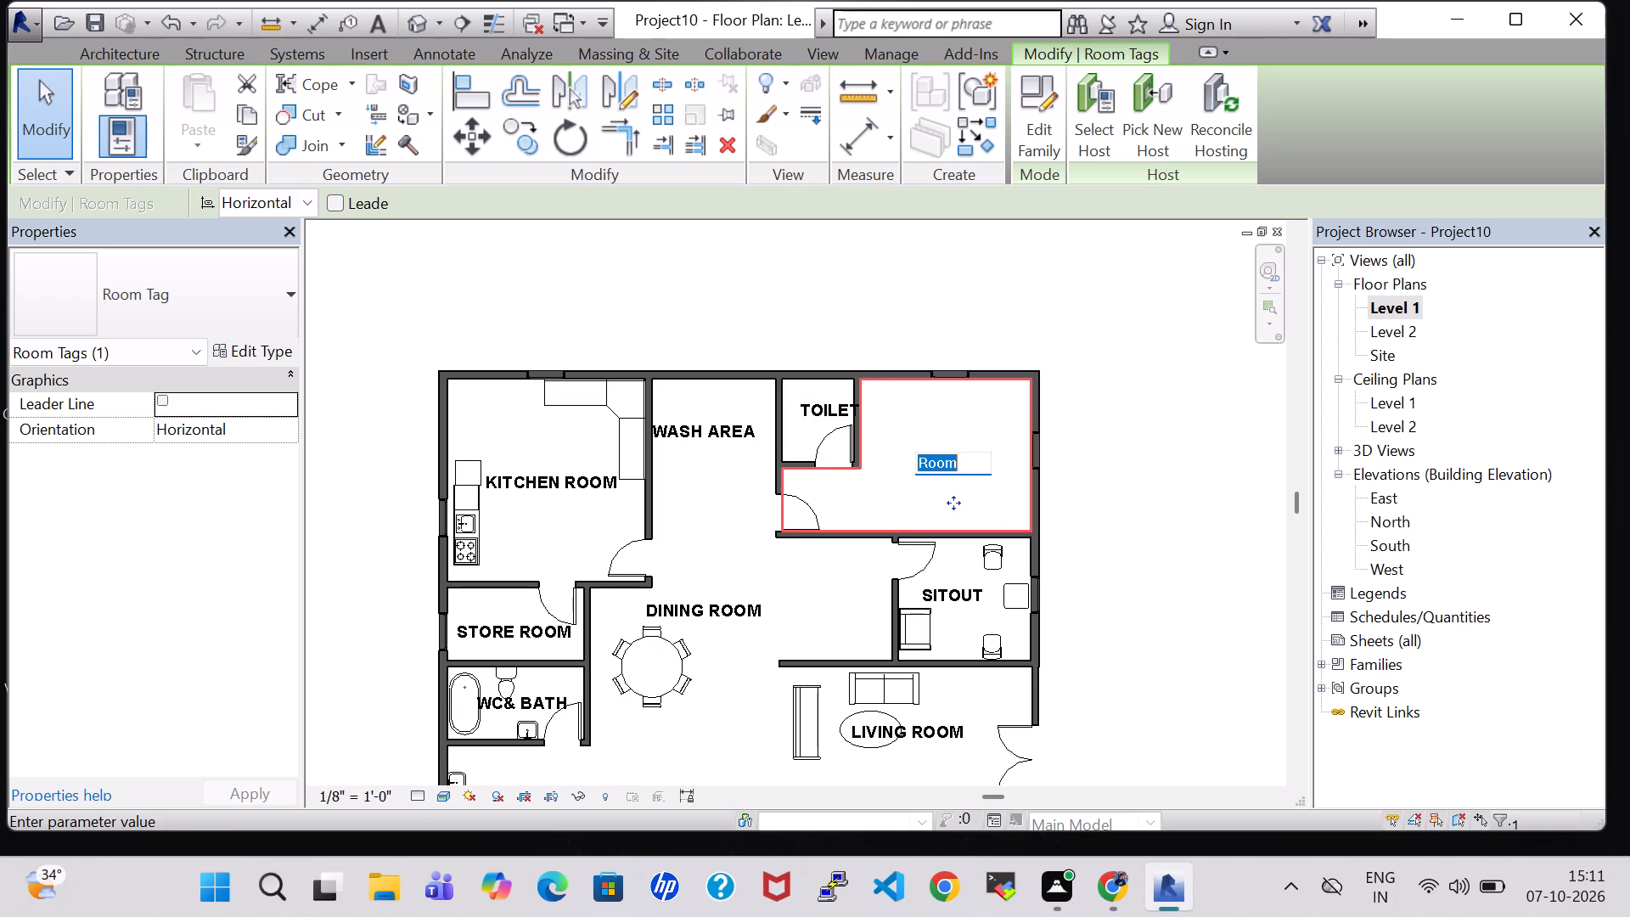
key("BackSpace")
type("BED ROOM")
key("Return")
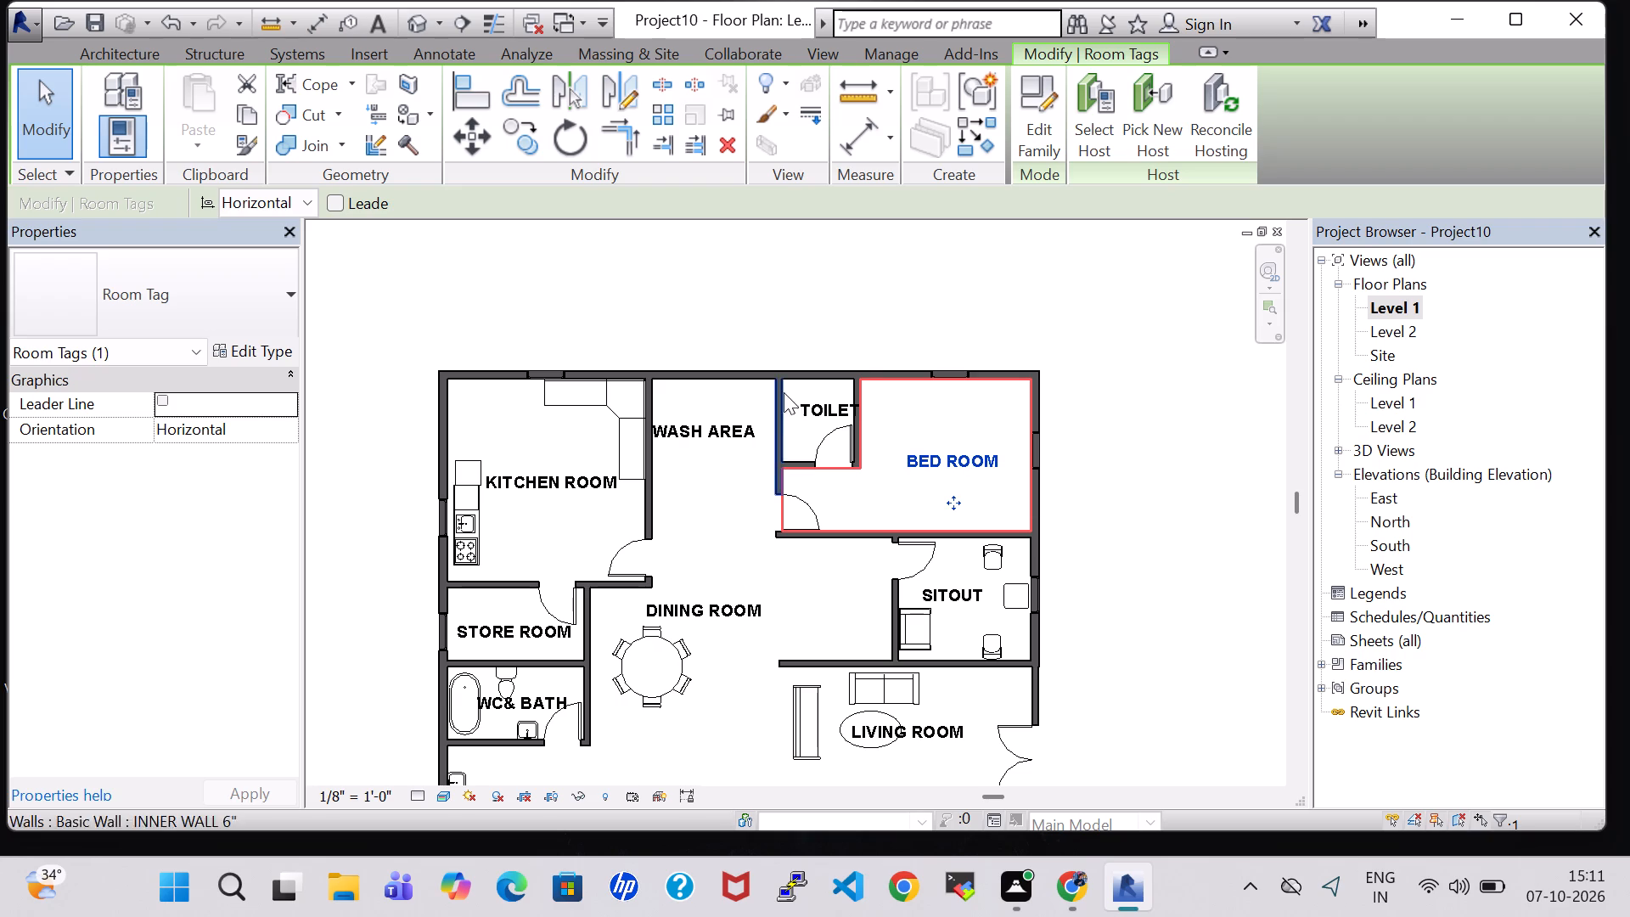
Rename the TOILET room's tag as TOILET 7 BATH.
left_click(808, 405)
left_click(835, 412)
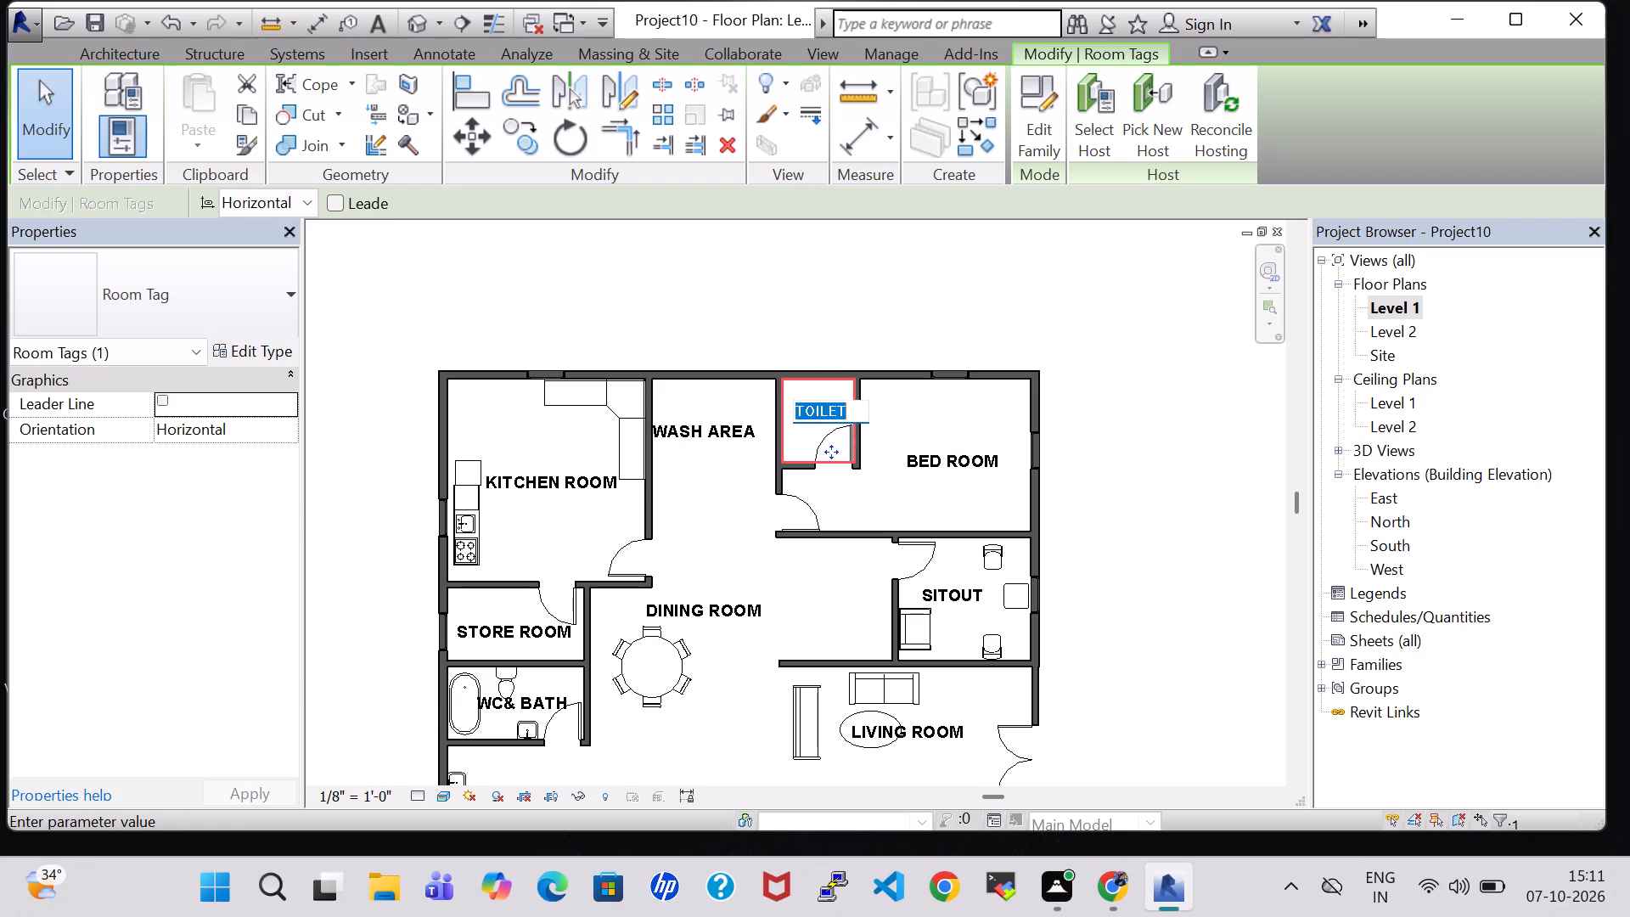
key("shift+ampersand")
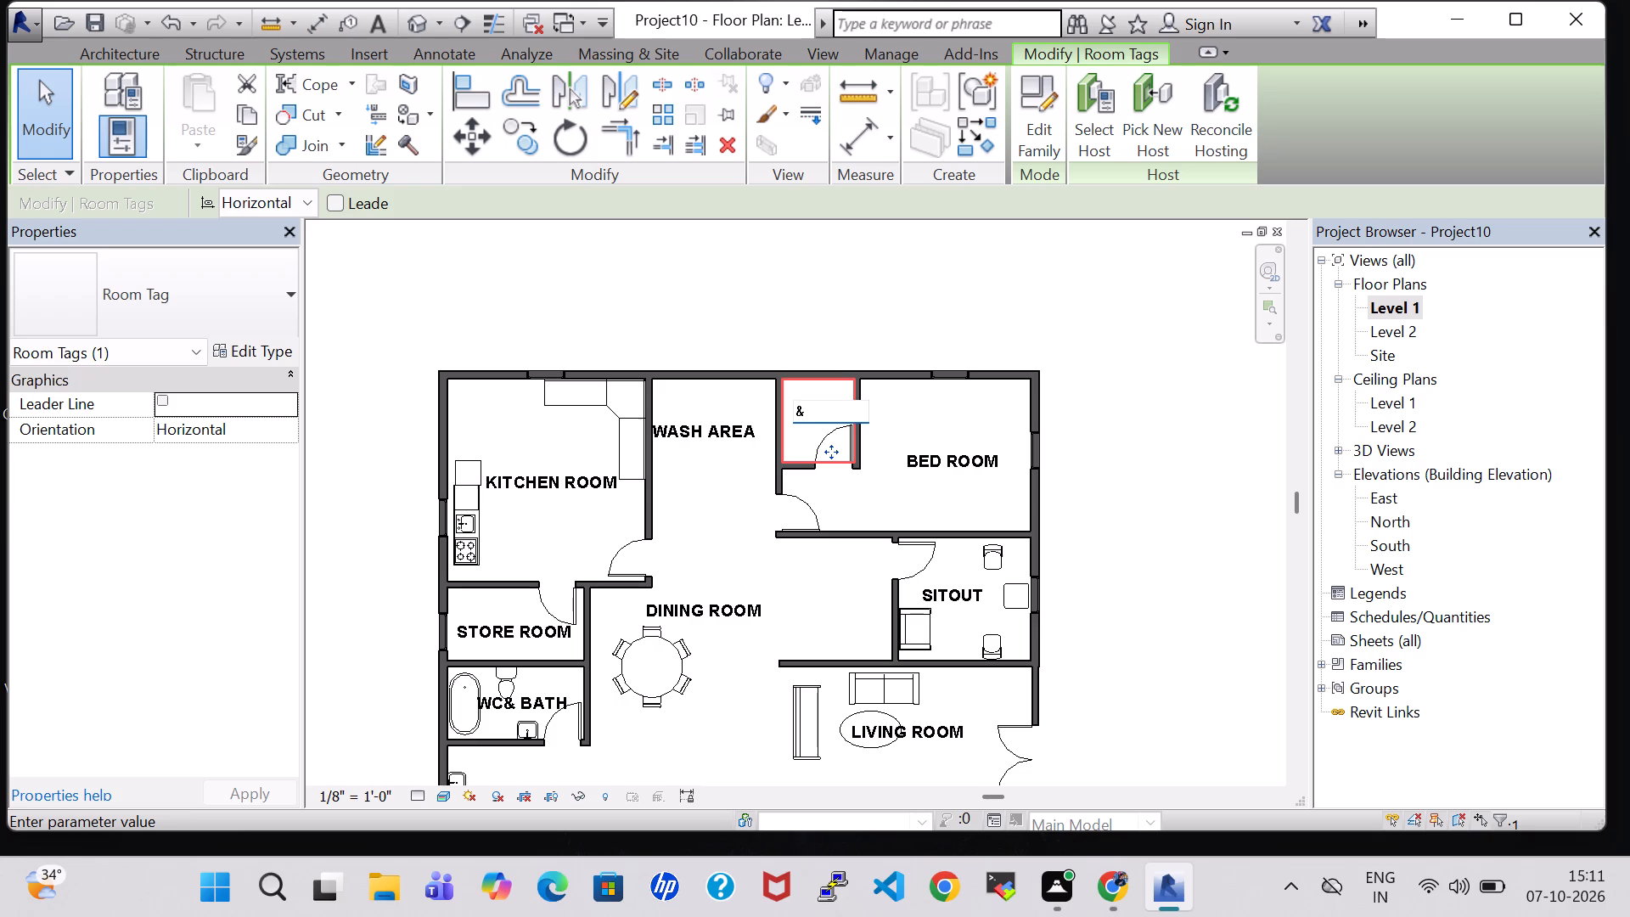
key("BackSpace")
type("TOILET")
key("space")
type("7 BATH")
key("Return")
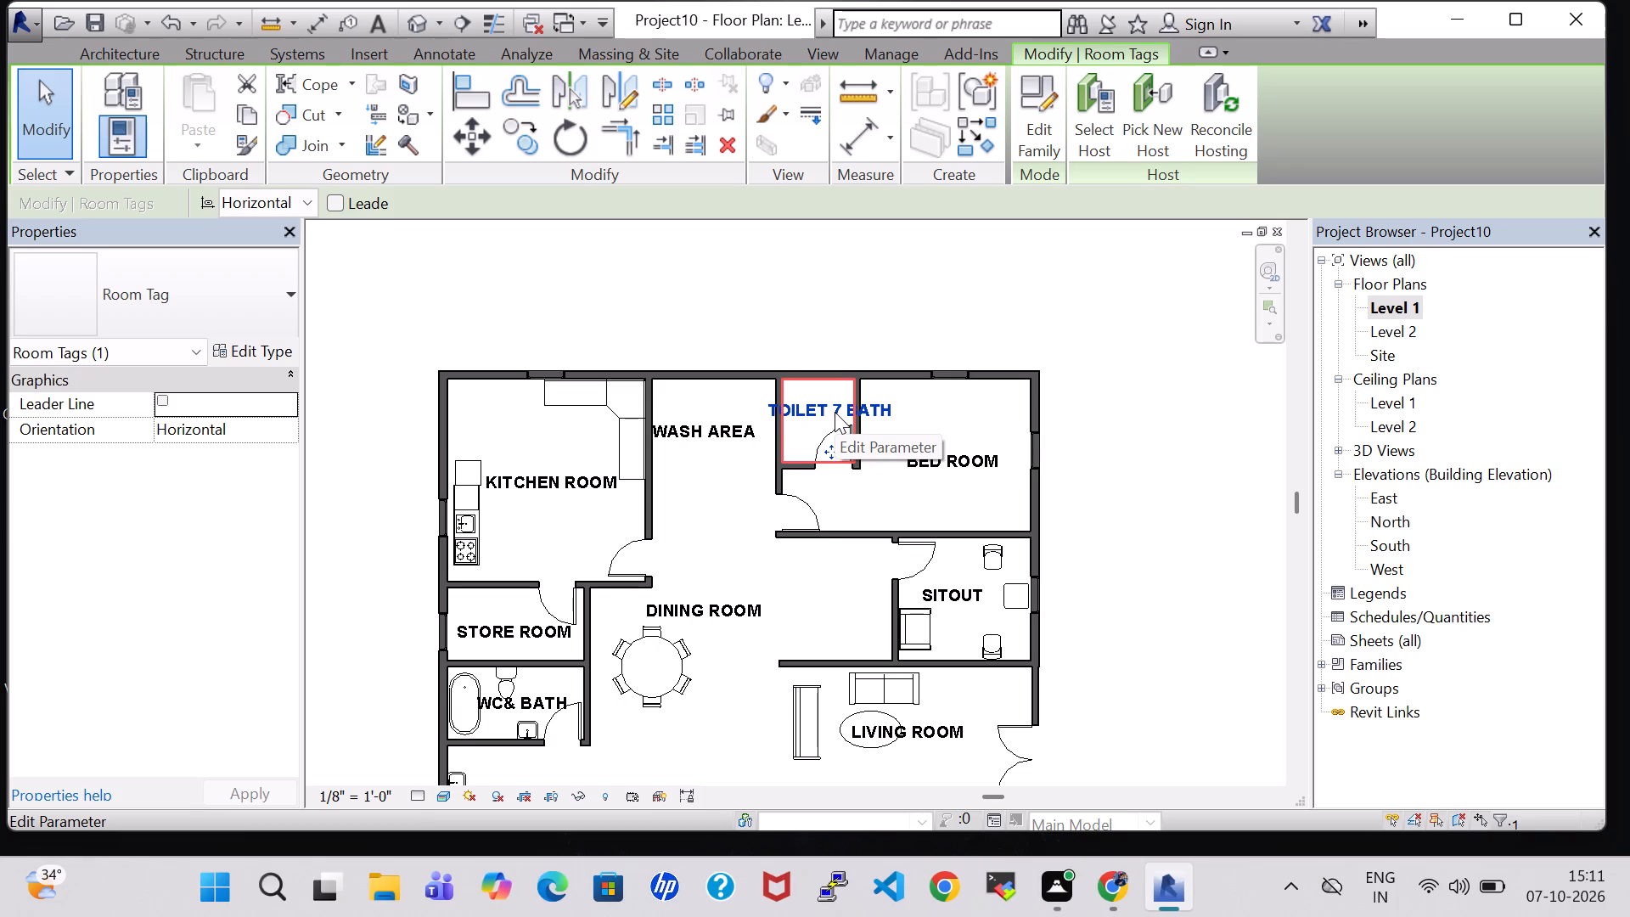
Rename the small north room's tag as WC&BATH, without spaces, and nudge it slightly west.
left_click(835, 412)
key("BackSpace")
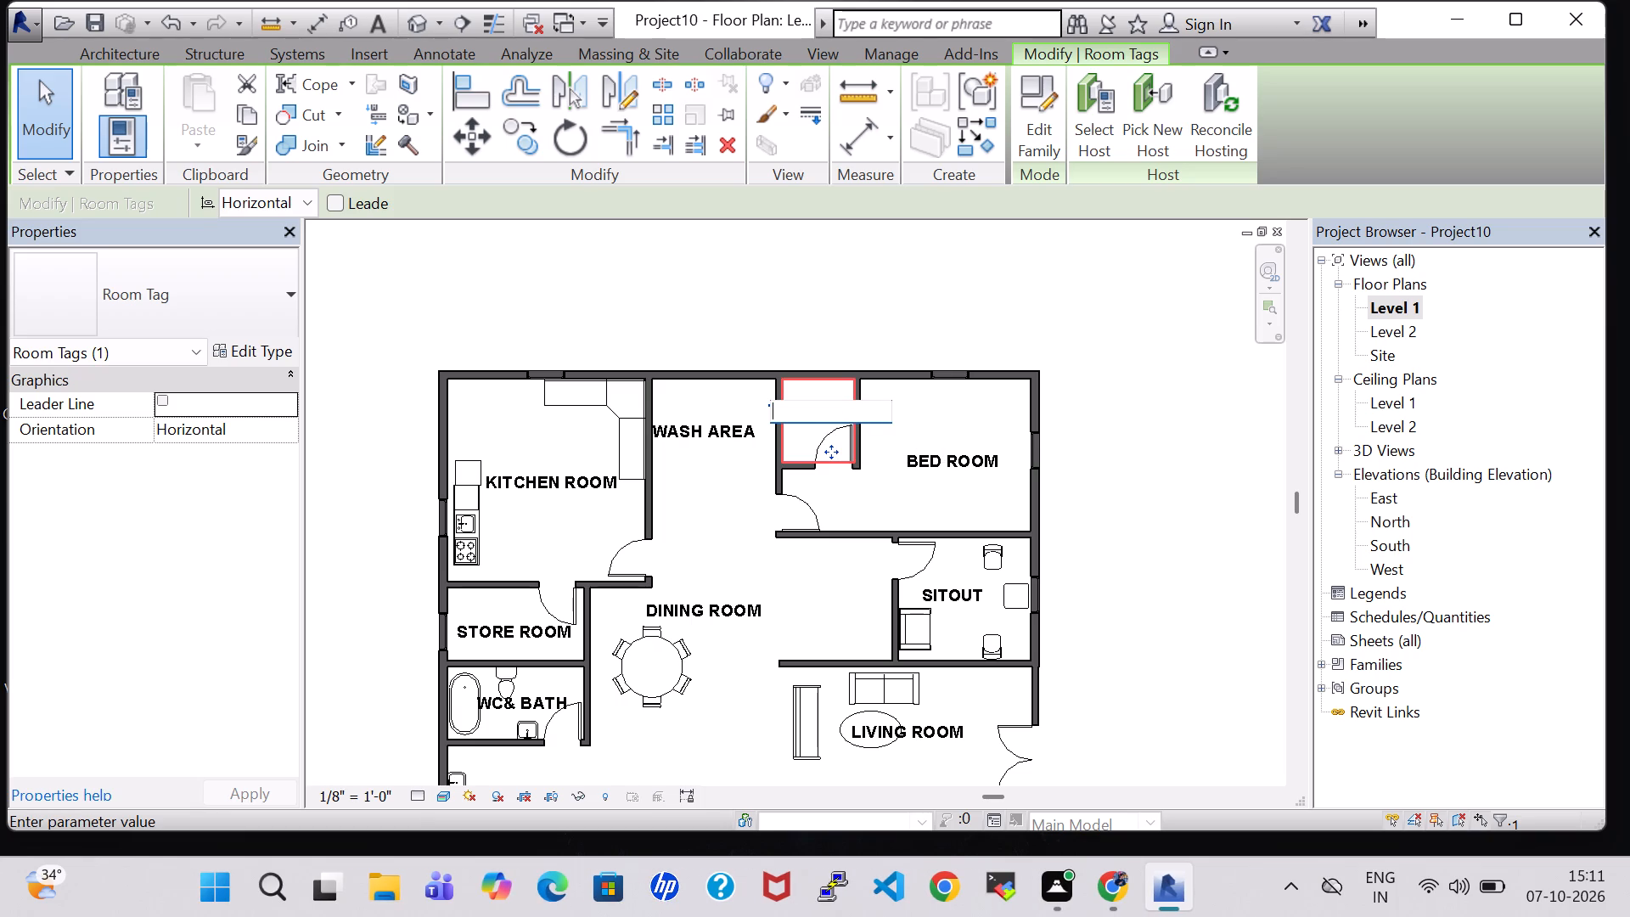
key("e")
key("BackSpace")
type("WC")
key("space")
type("& BATH")
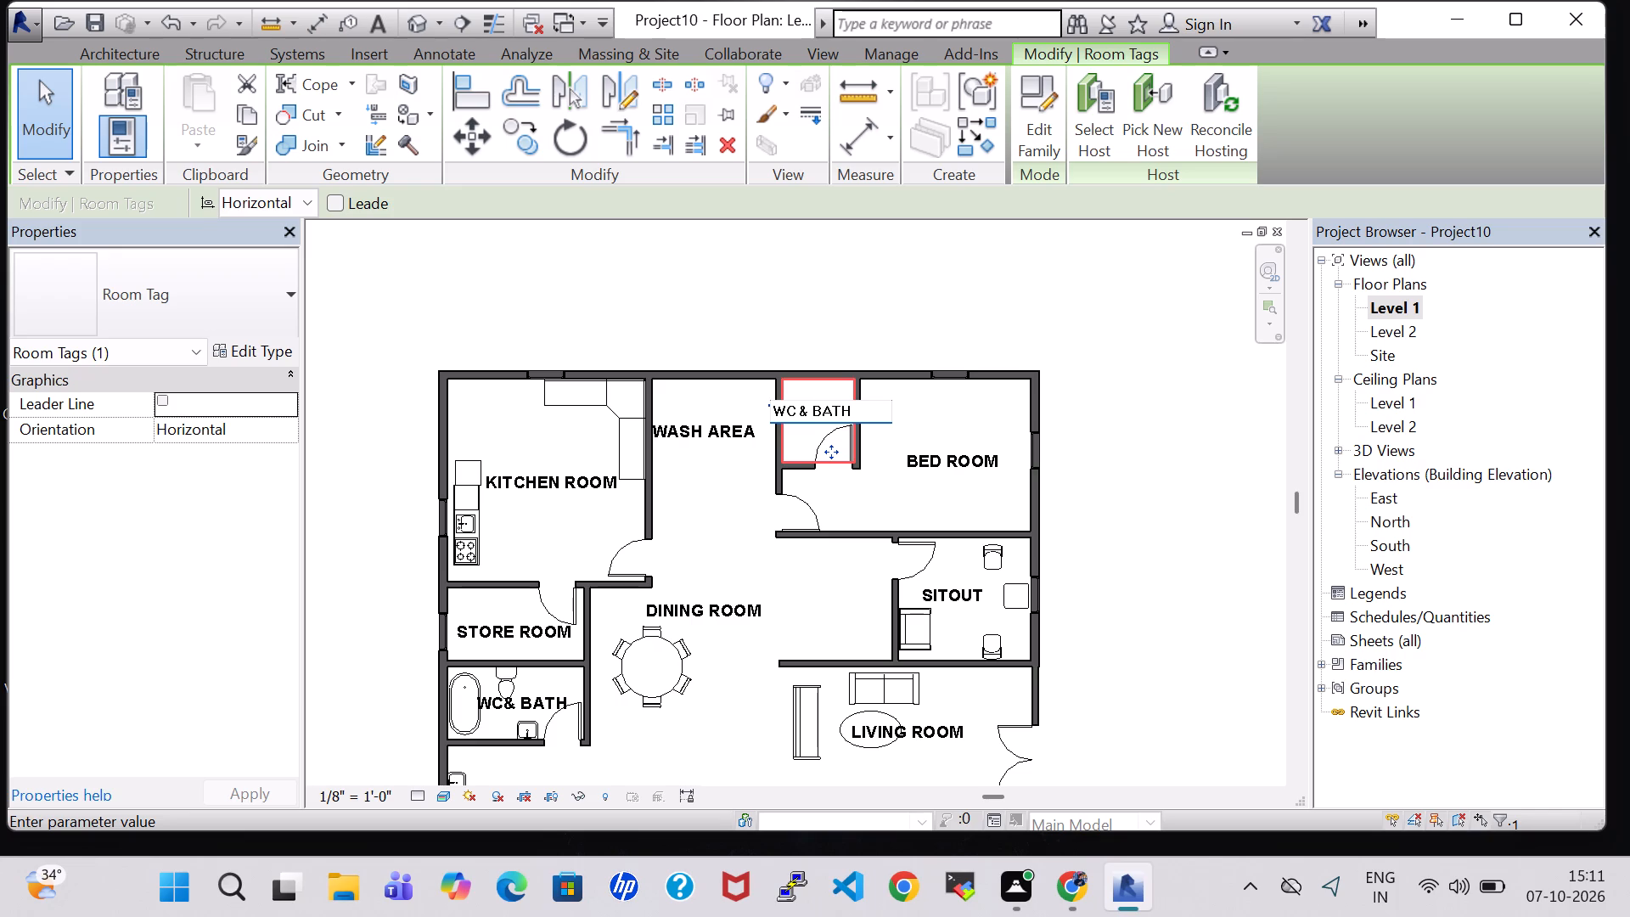
key("Left")
key("Left")
key("Left")
key("Left")
key("BackSpace")
key("Left")
key("BackSpace")
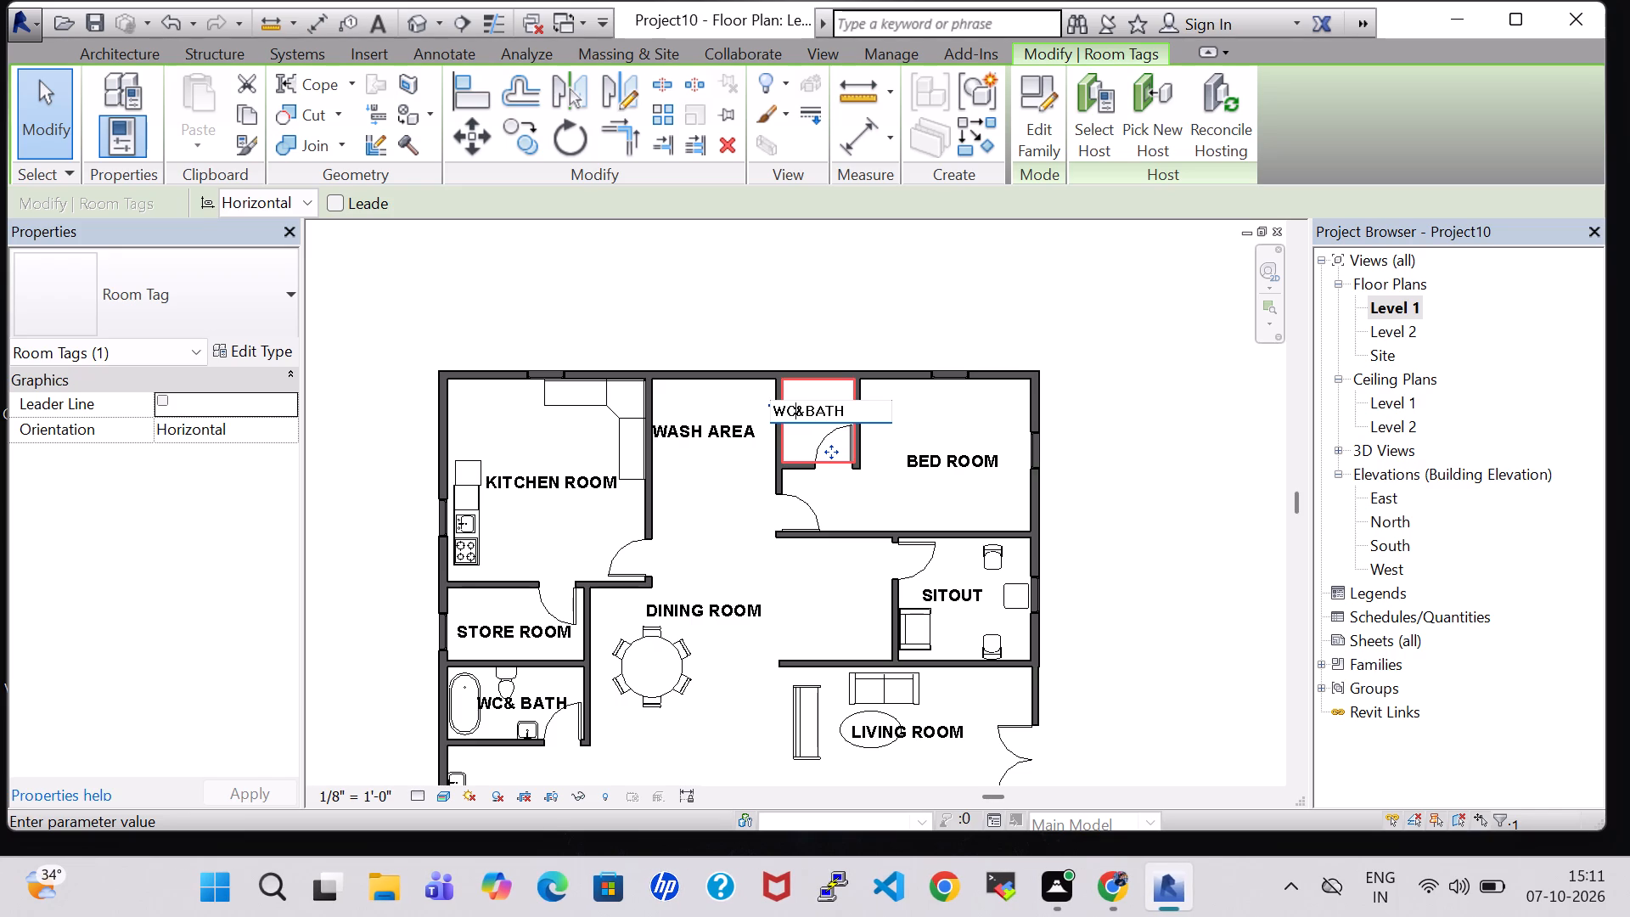
key("Return")
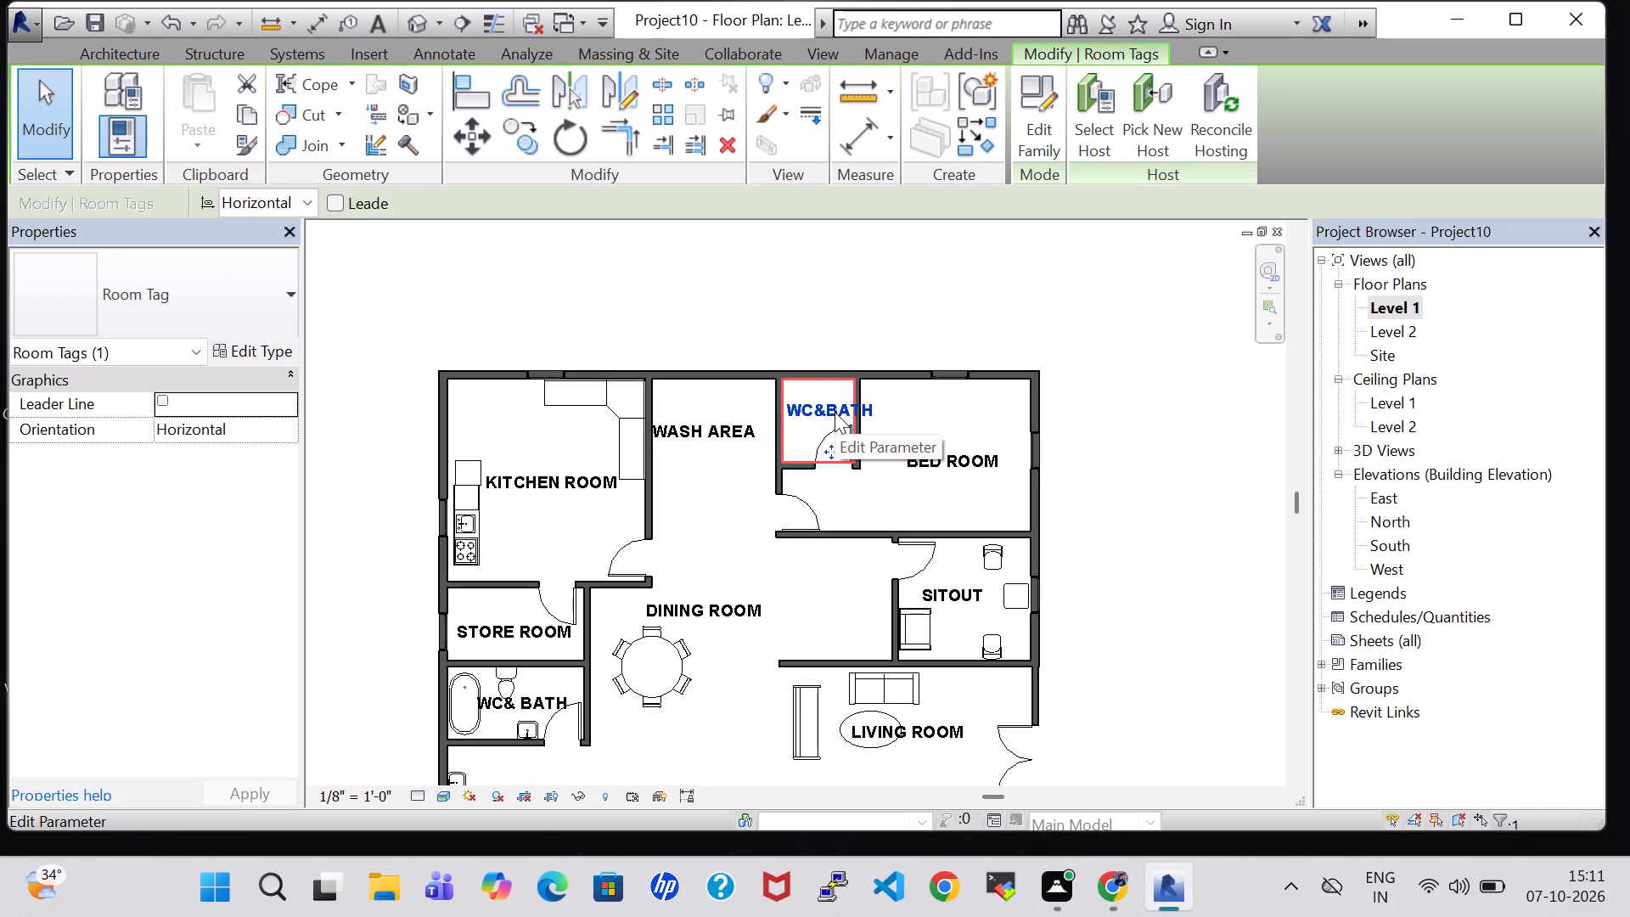
key("Left")
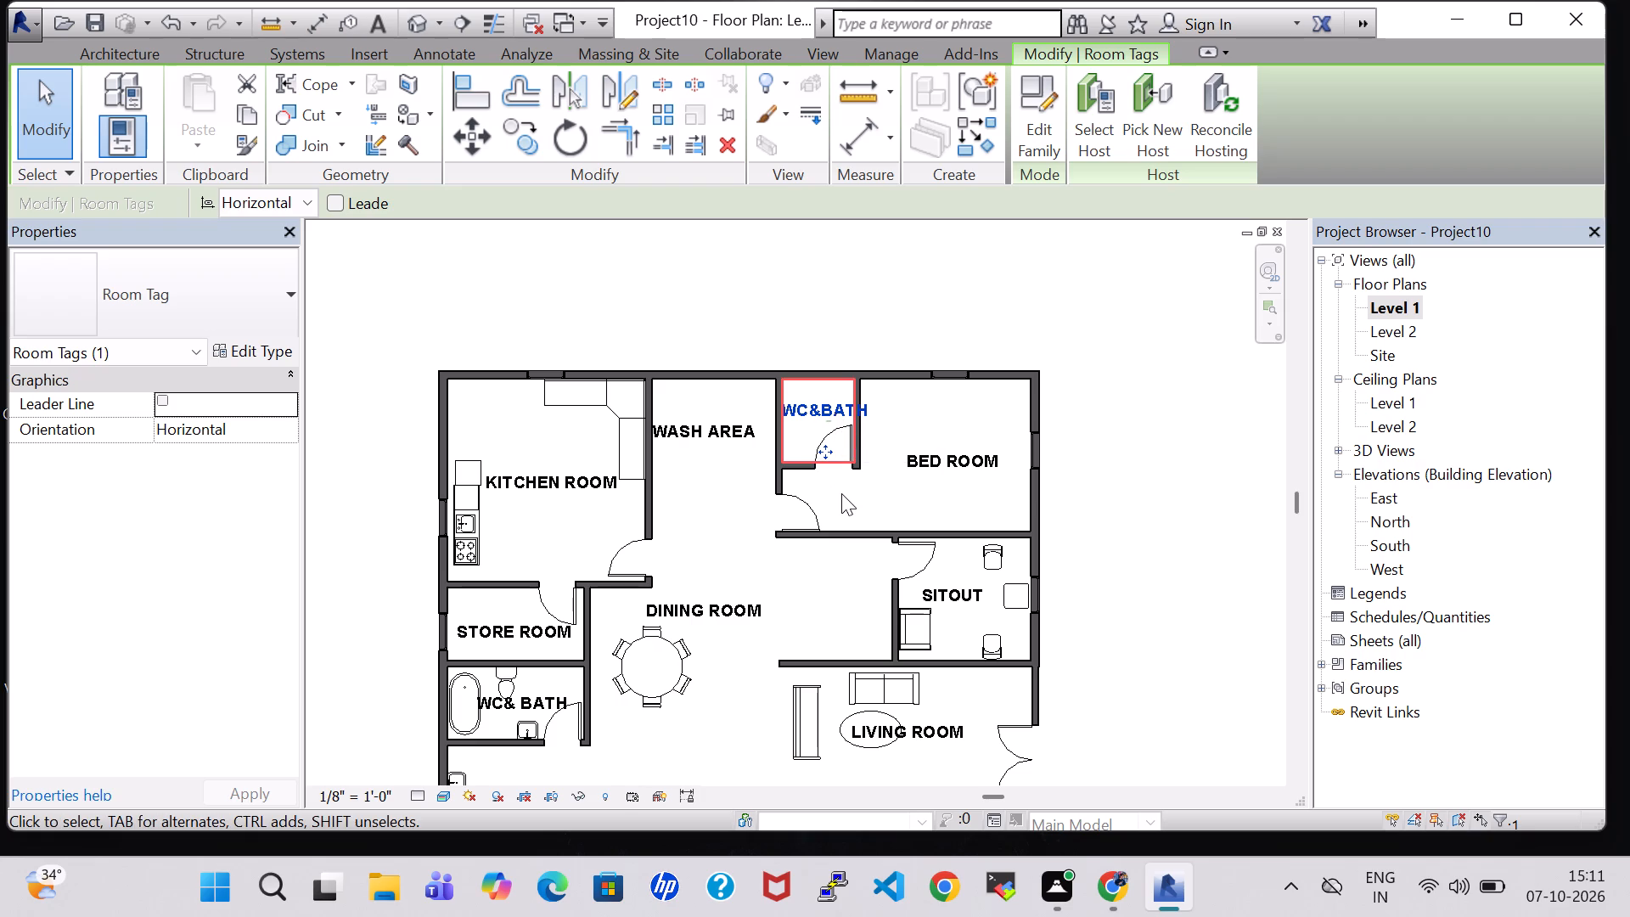
Nudge the WC&BATH room tag slightly further west.
key("Left")
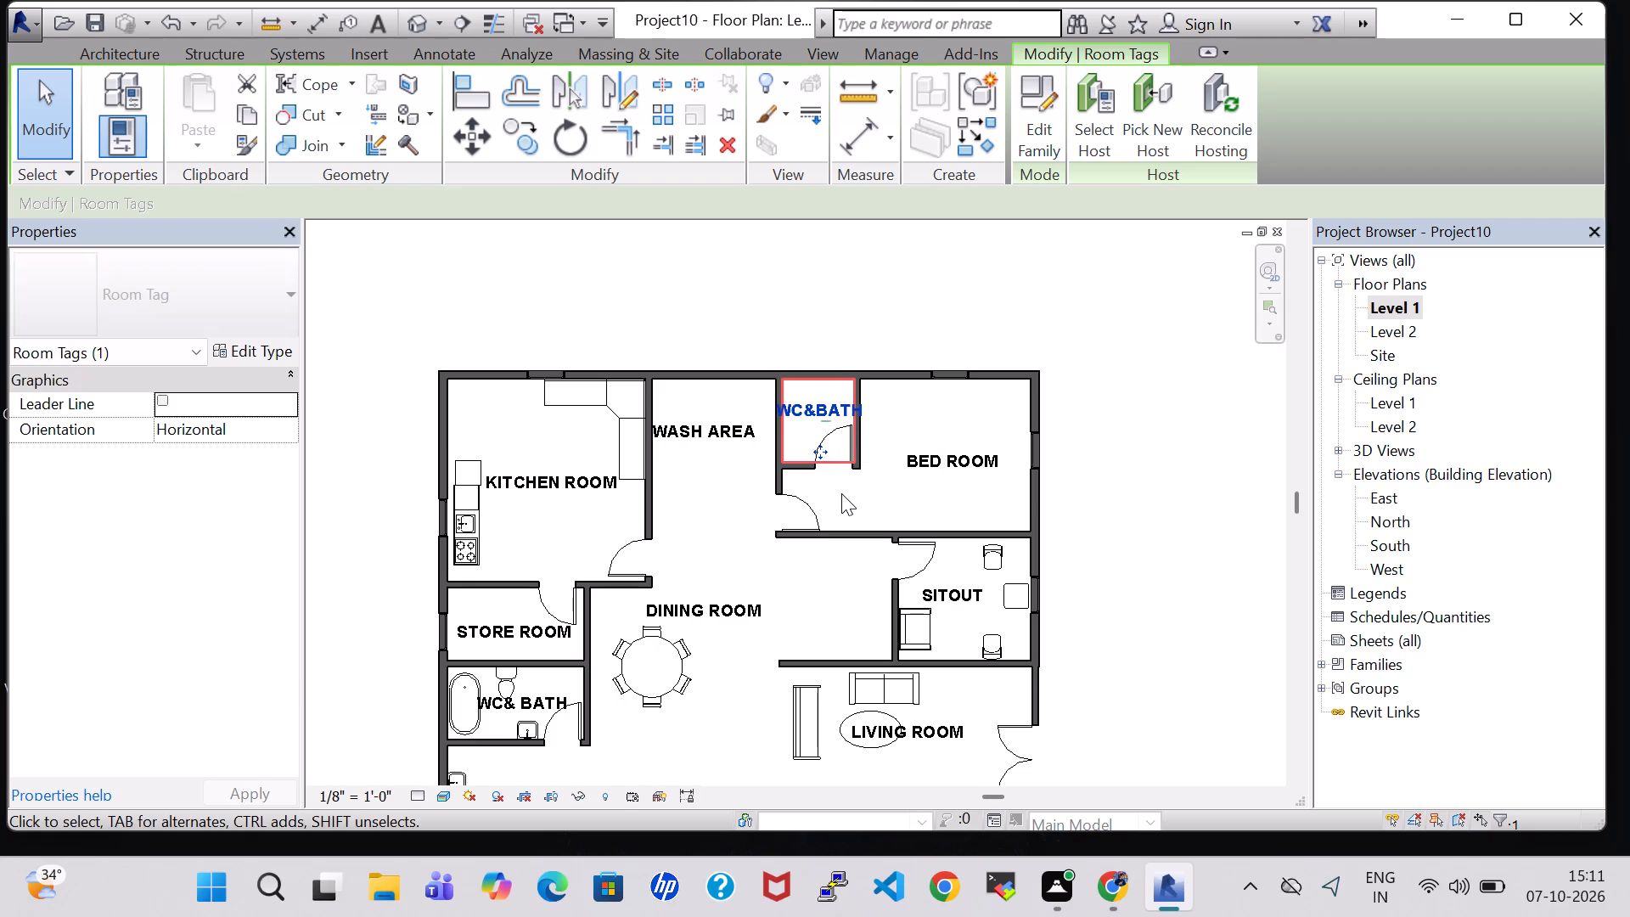
Load the Bed-Box family from the Beds folder of the Furniture library.
scroll(841, 493, "down", 3)
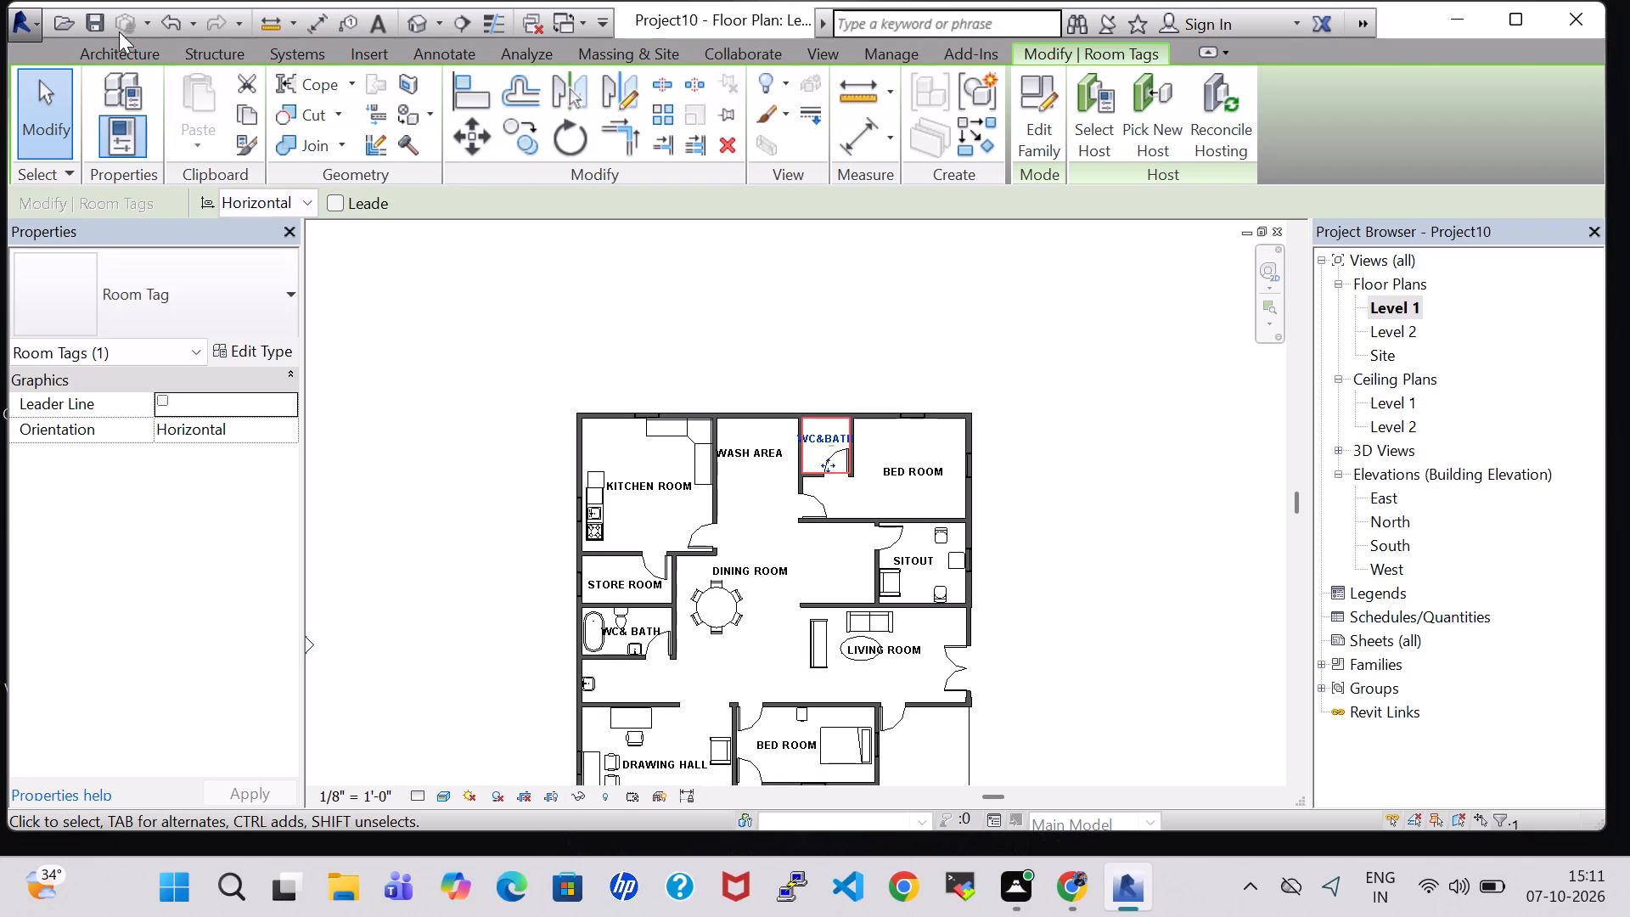
left_click(135, 56)
left_click(260, 111)
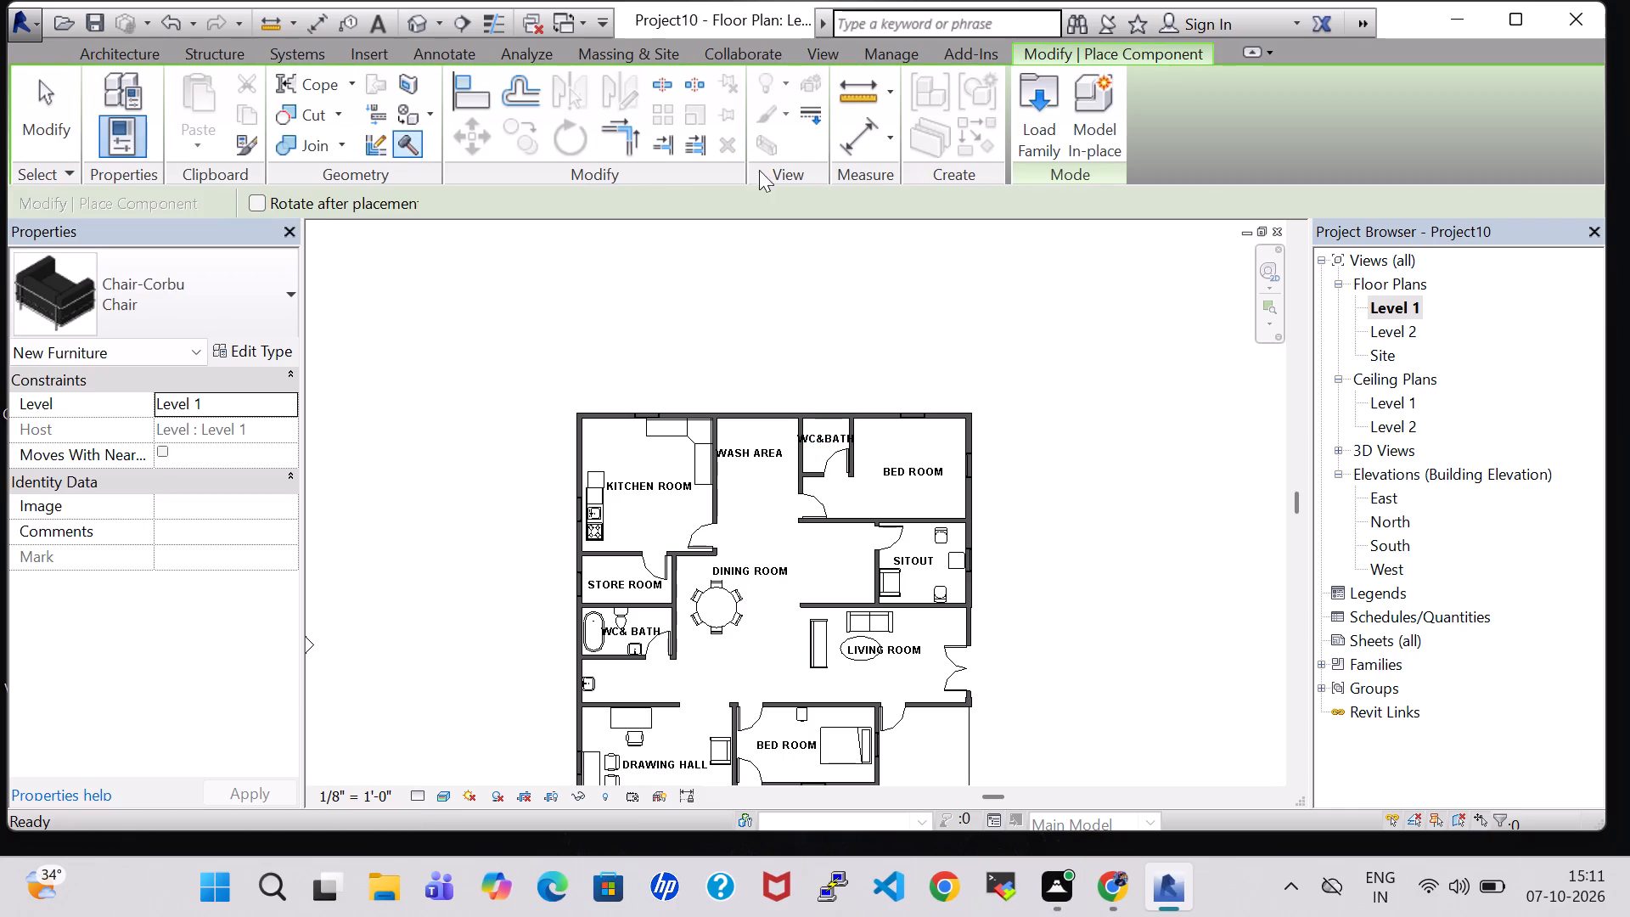
left_click(1033, 104)
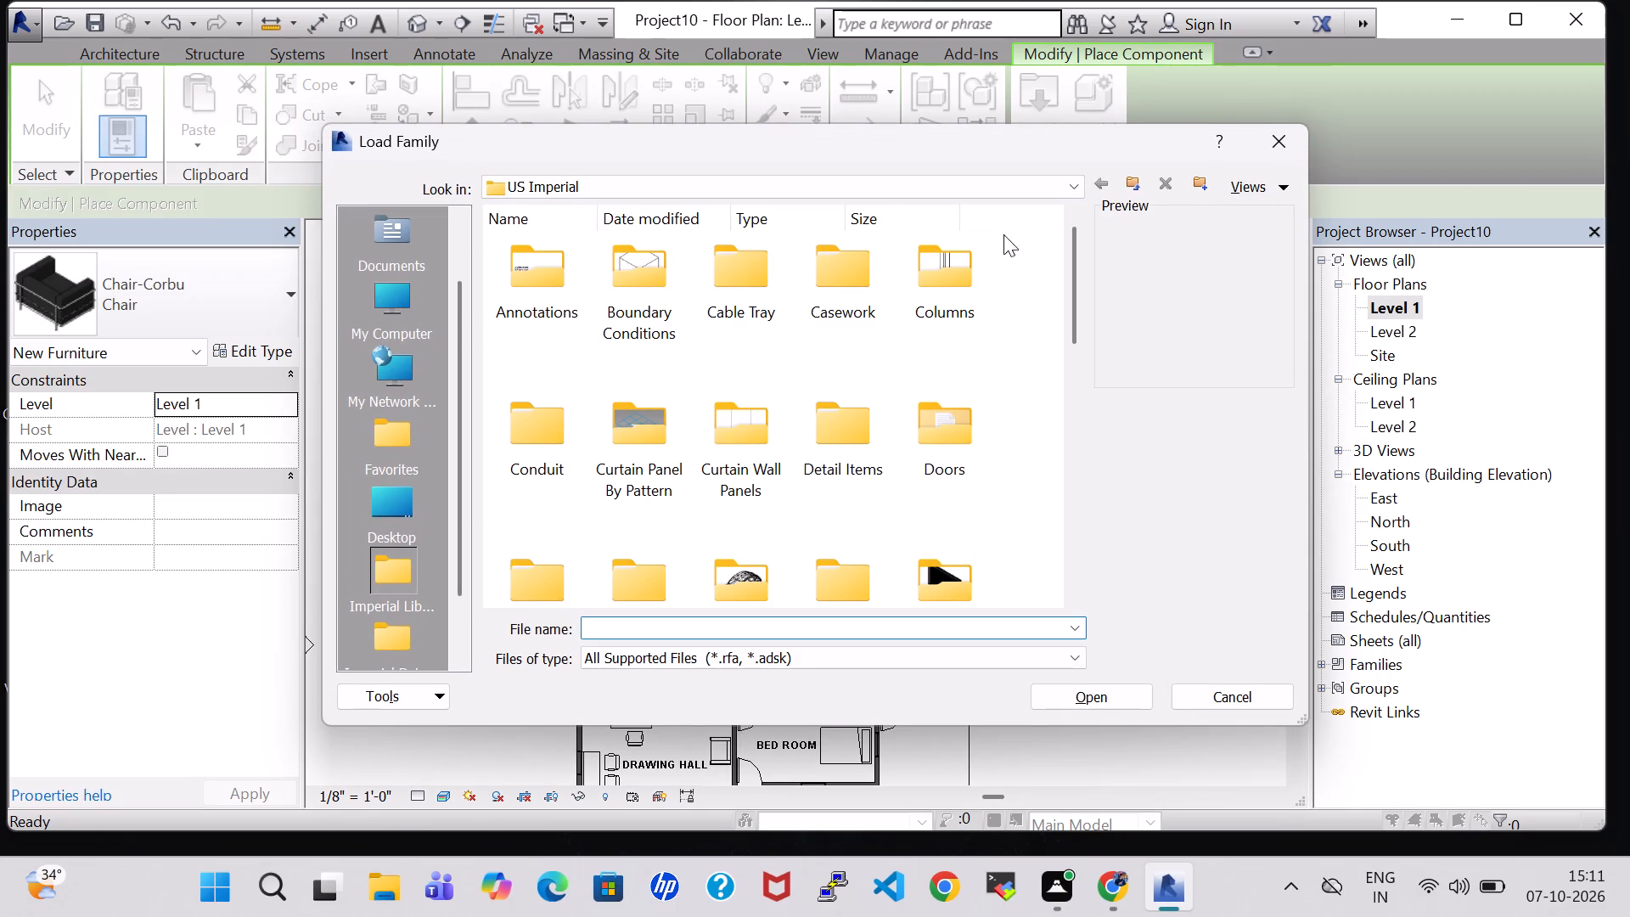
double_click(952, 577)
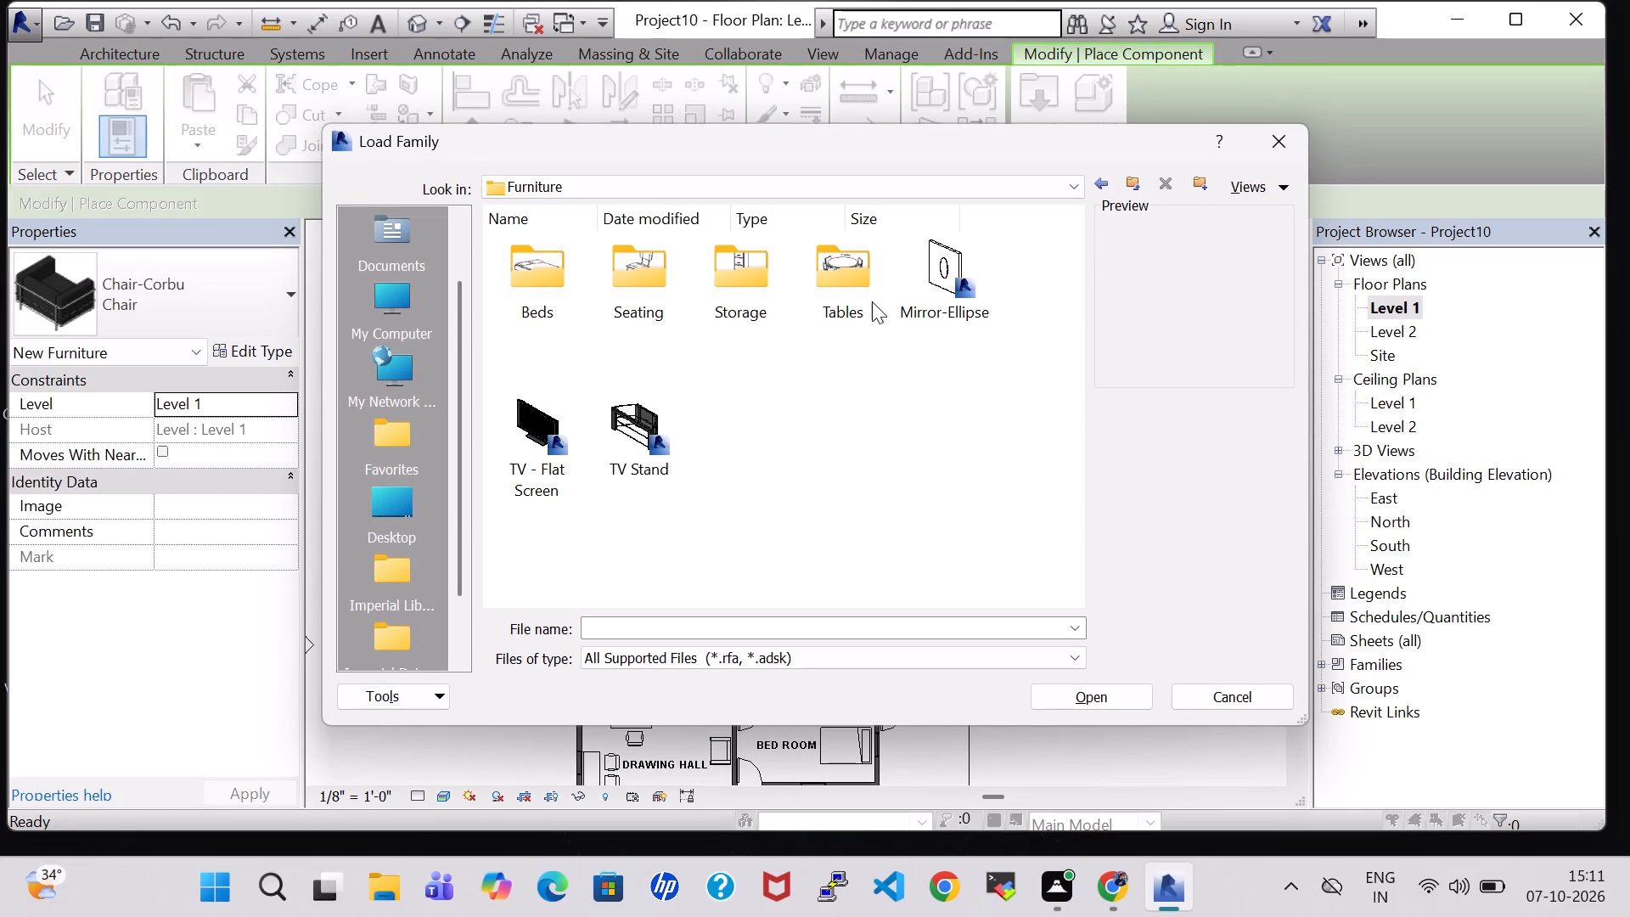
double_click(579, 273)
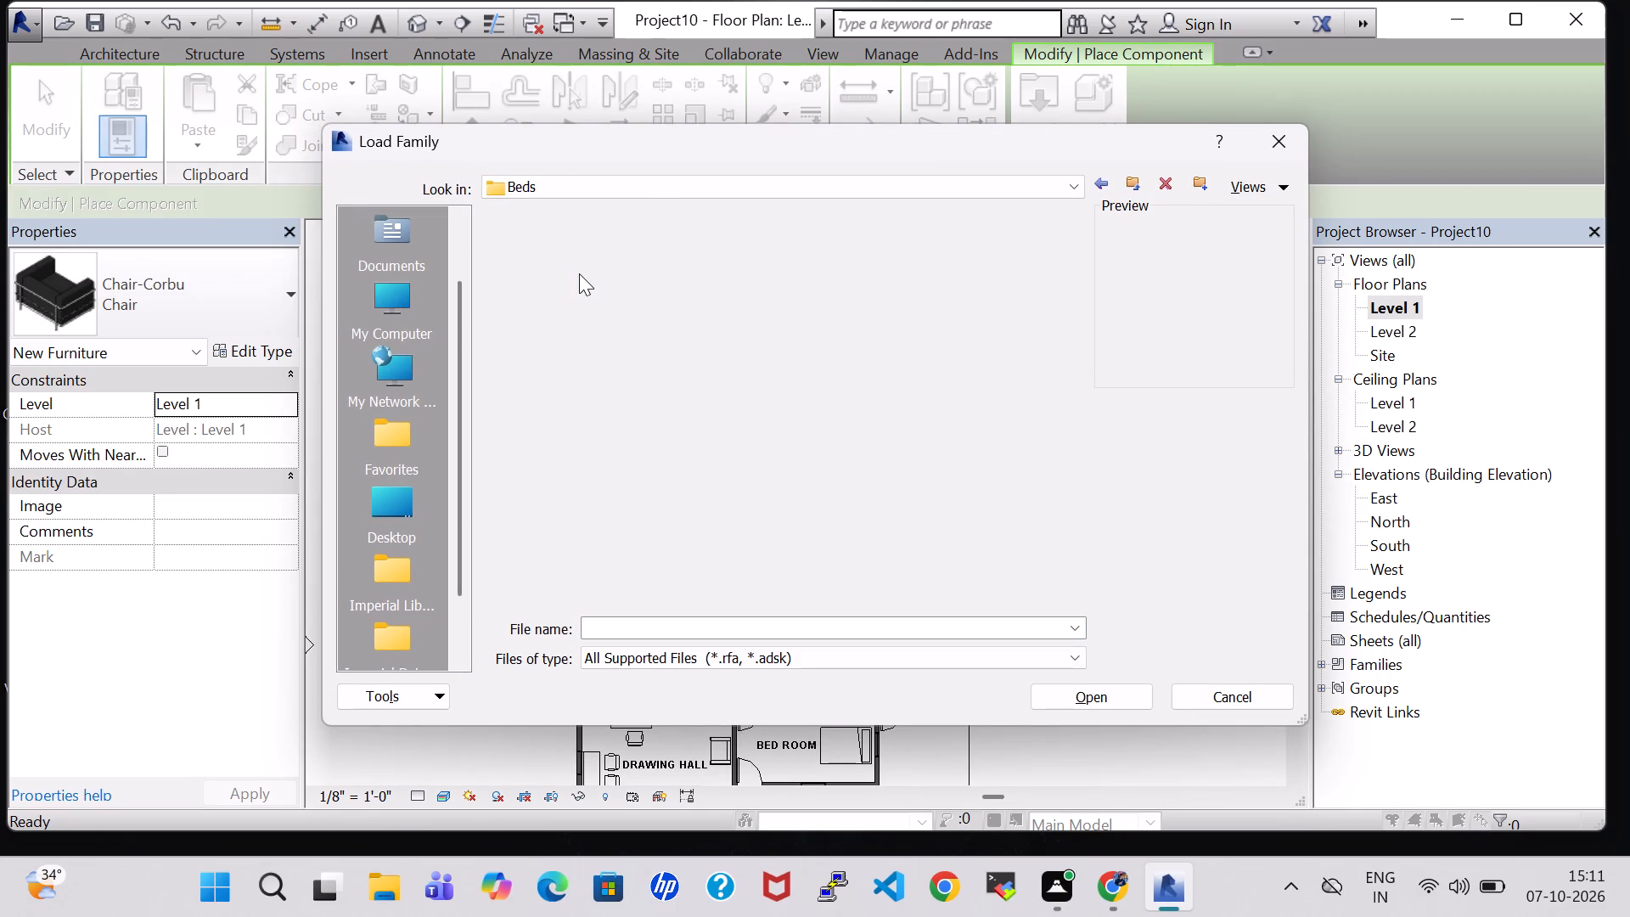
left_click(546, 264)
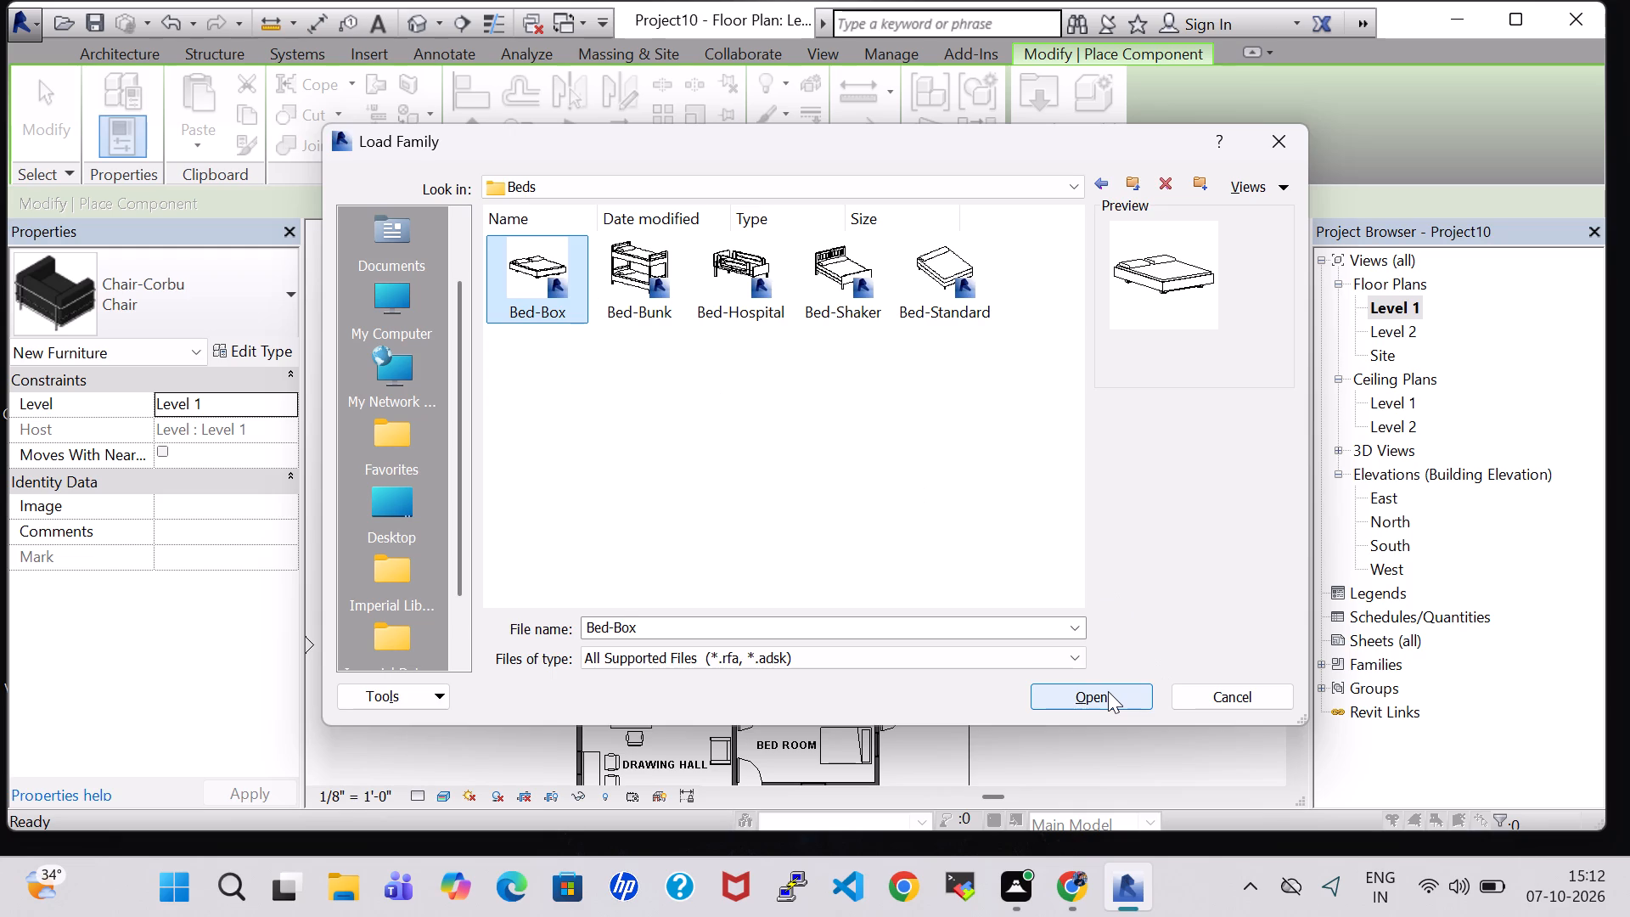
left_click(1108, 691)
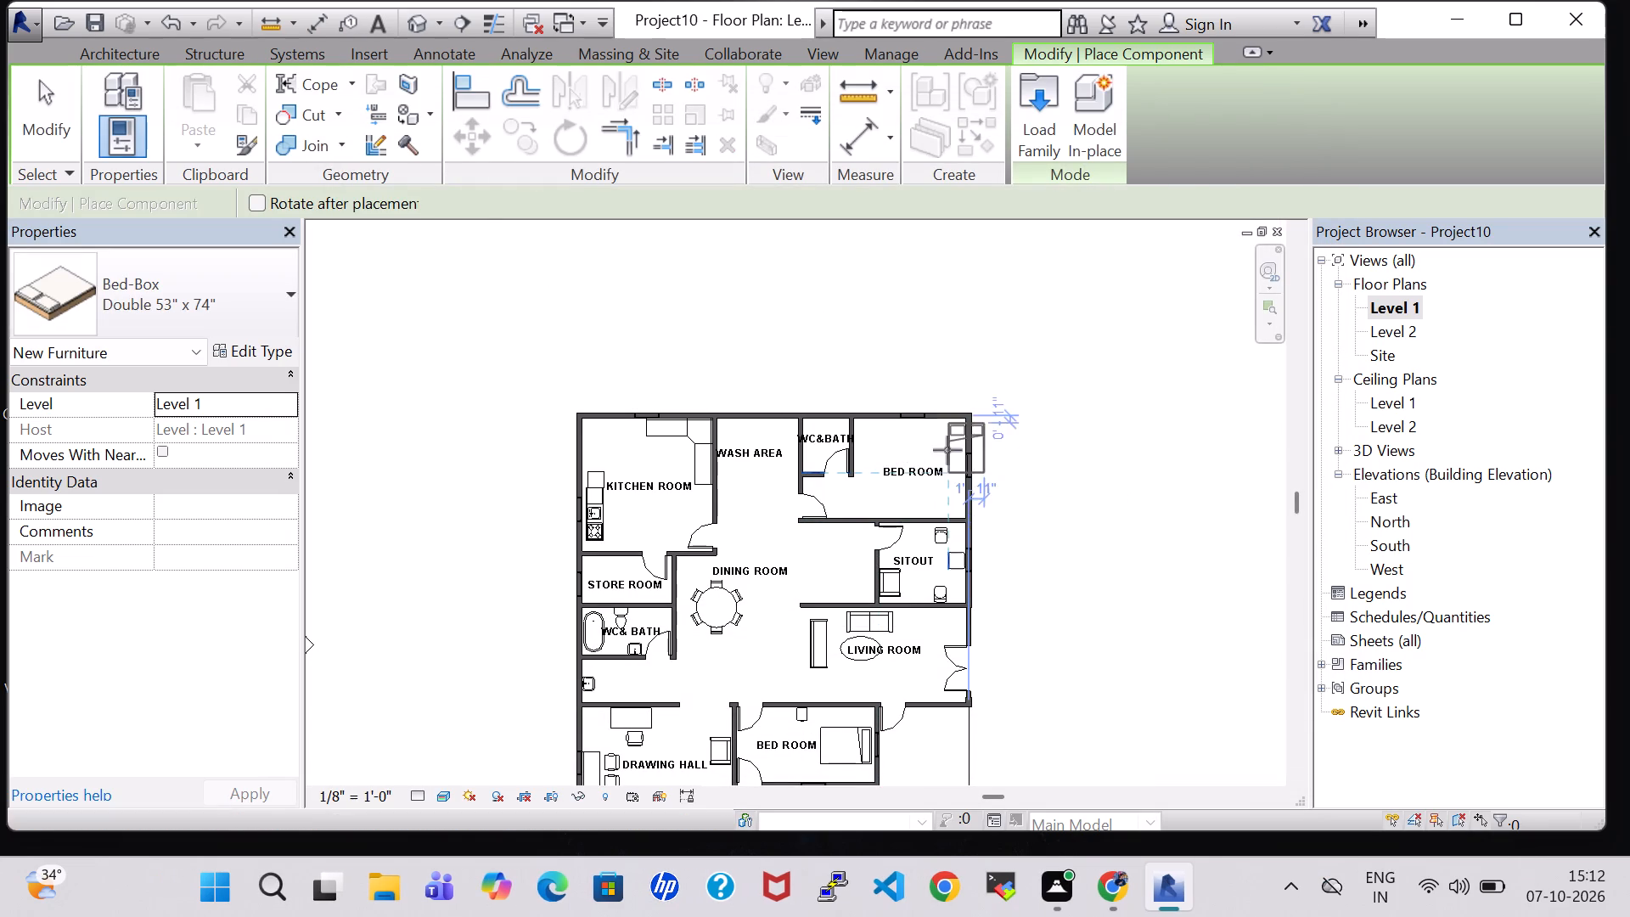
Place a Bed-Box Double 53" x 74" near the northeast bedroom's north wall, about 3'-9" from the east wall.
scroll(911, 450, "up", 7)
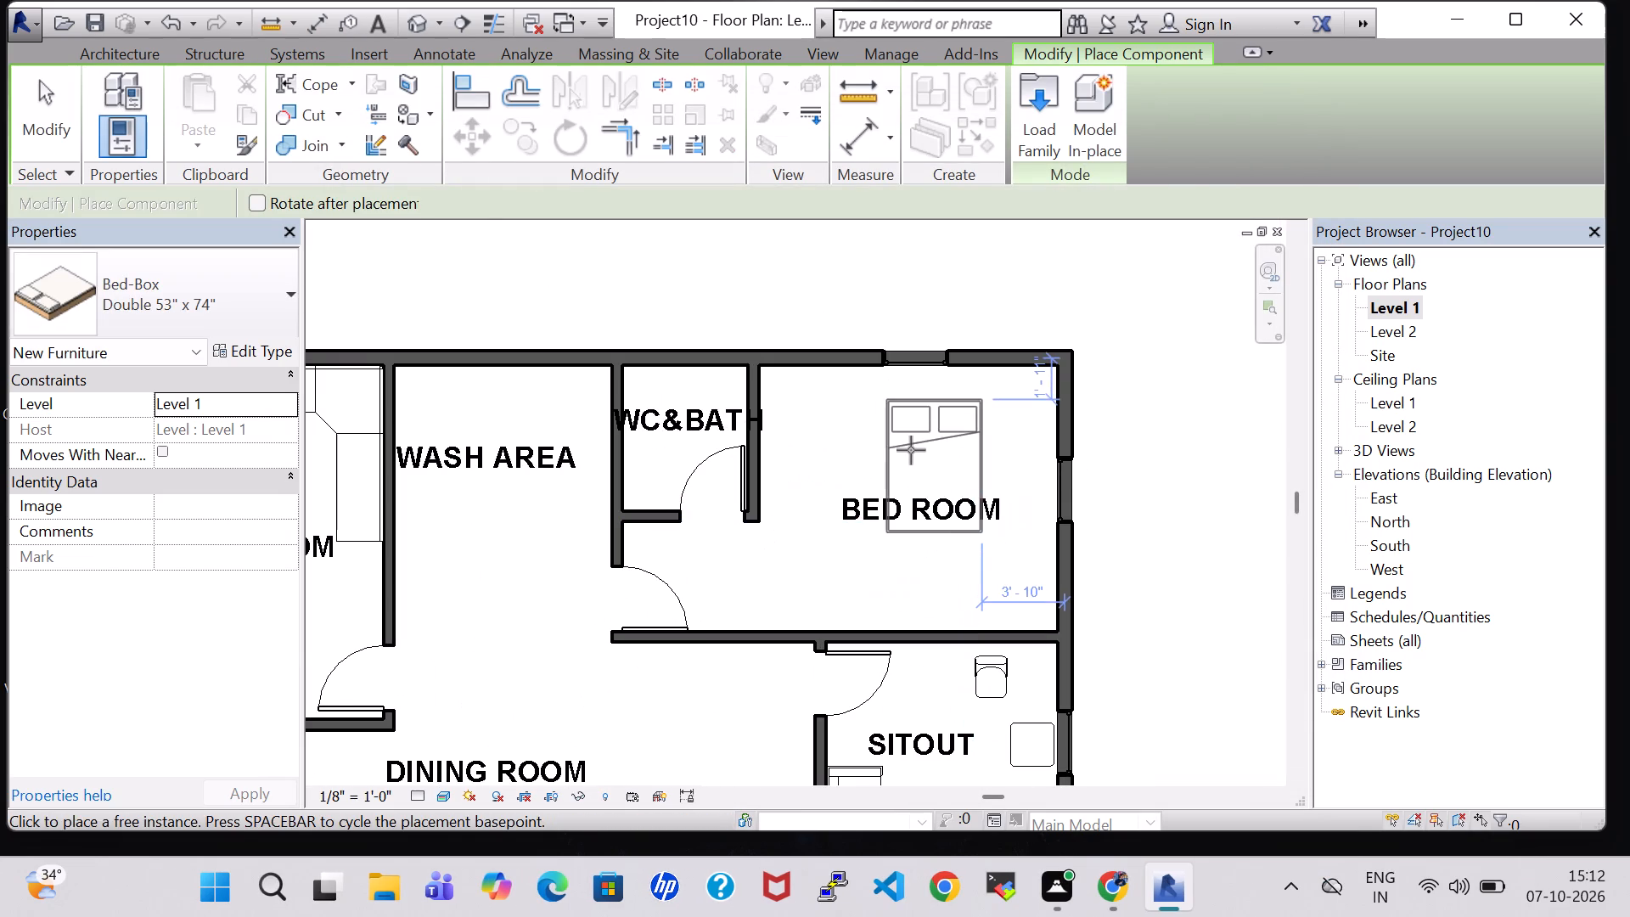
scroll(911, 440, "up", 1)
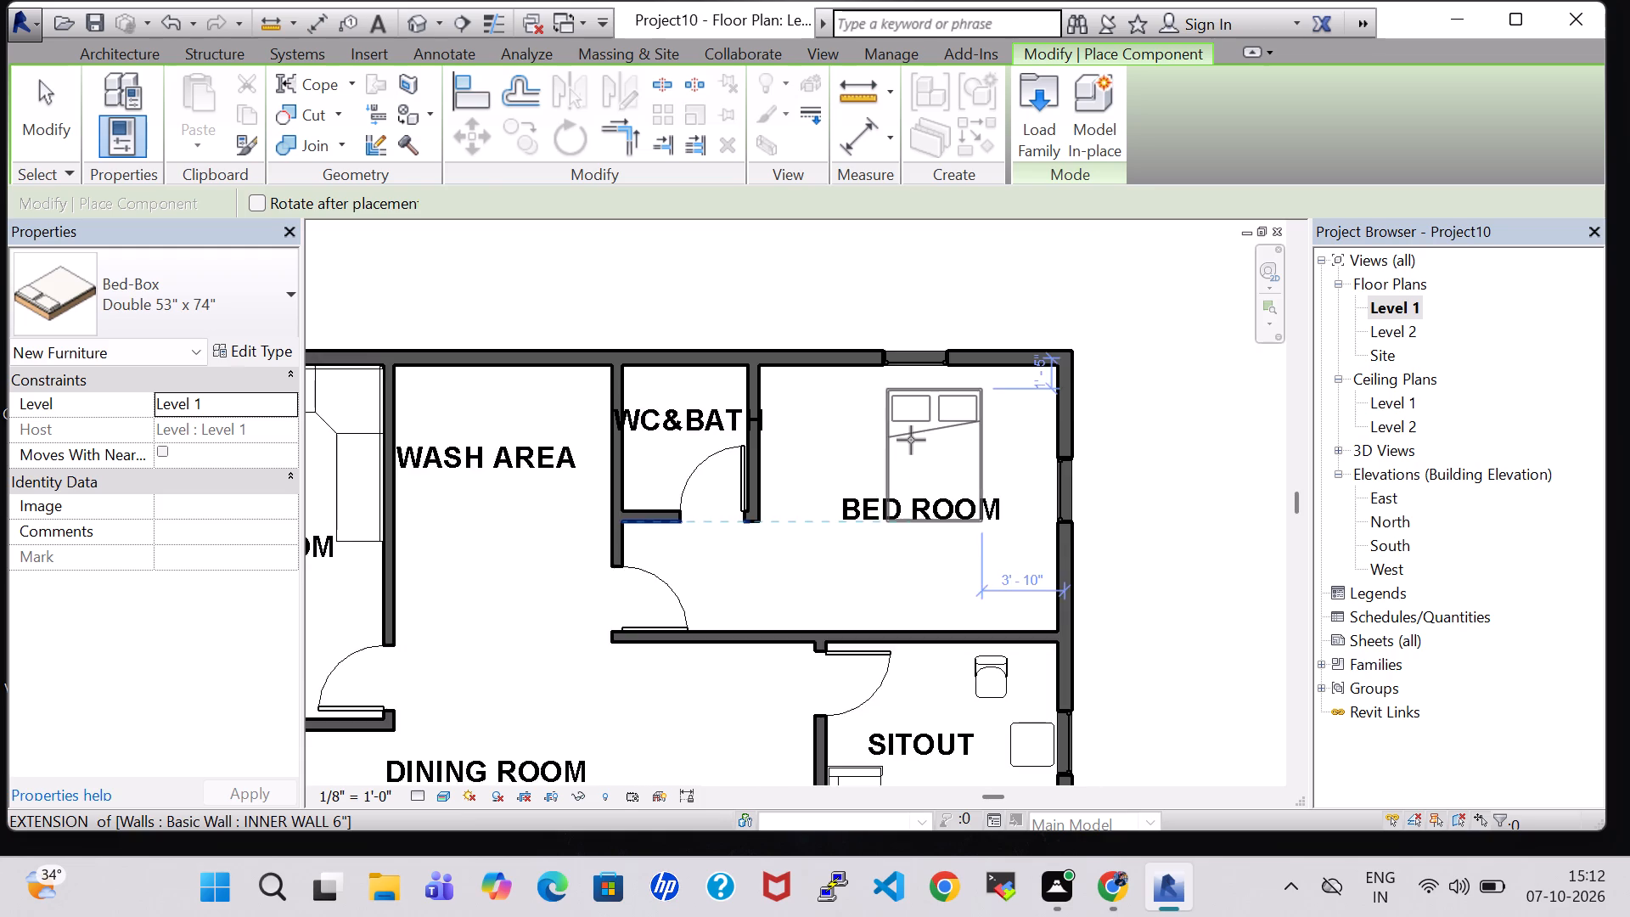
scroll(911, 440, "up", 5)
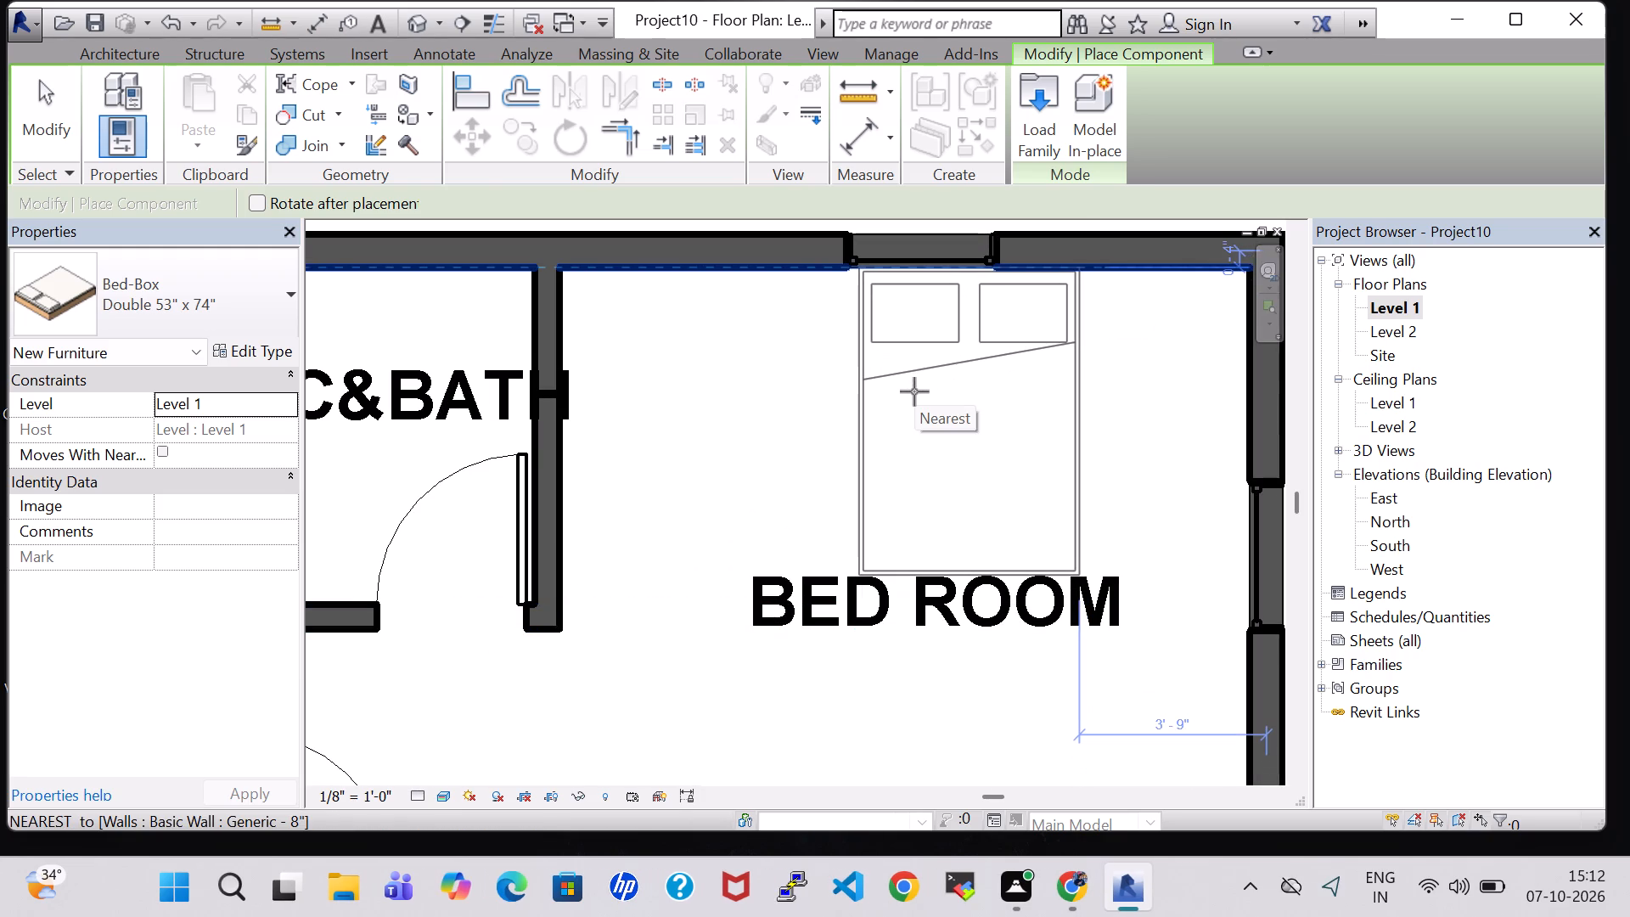
left_click(914, 395)
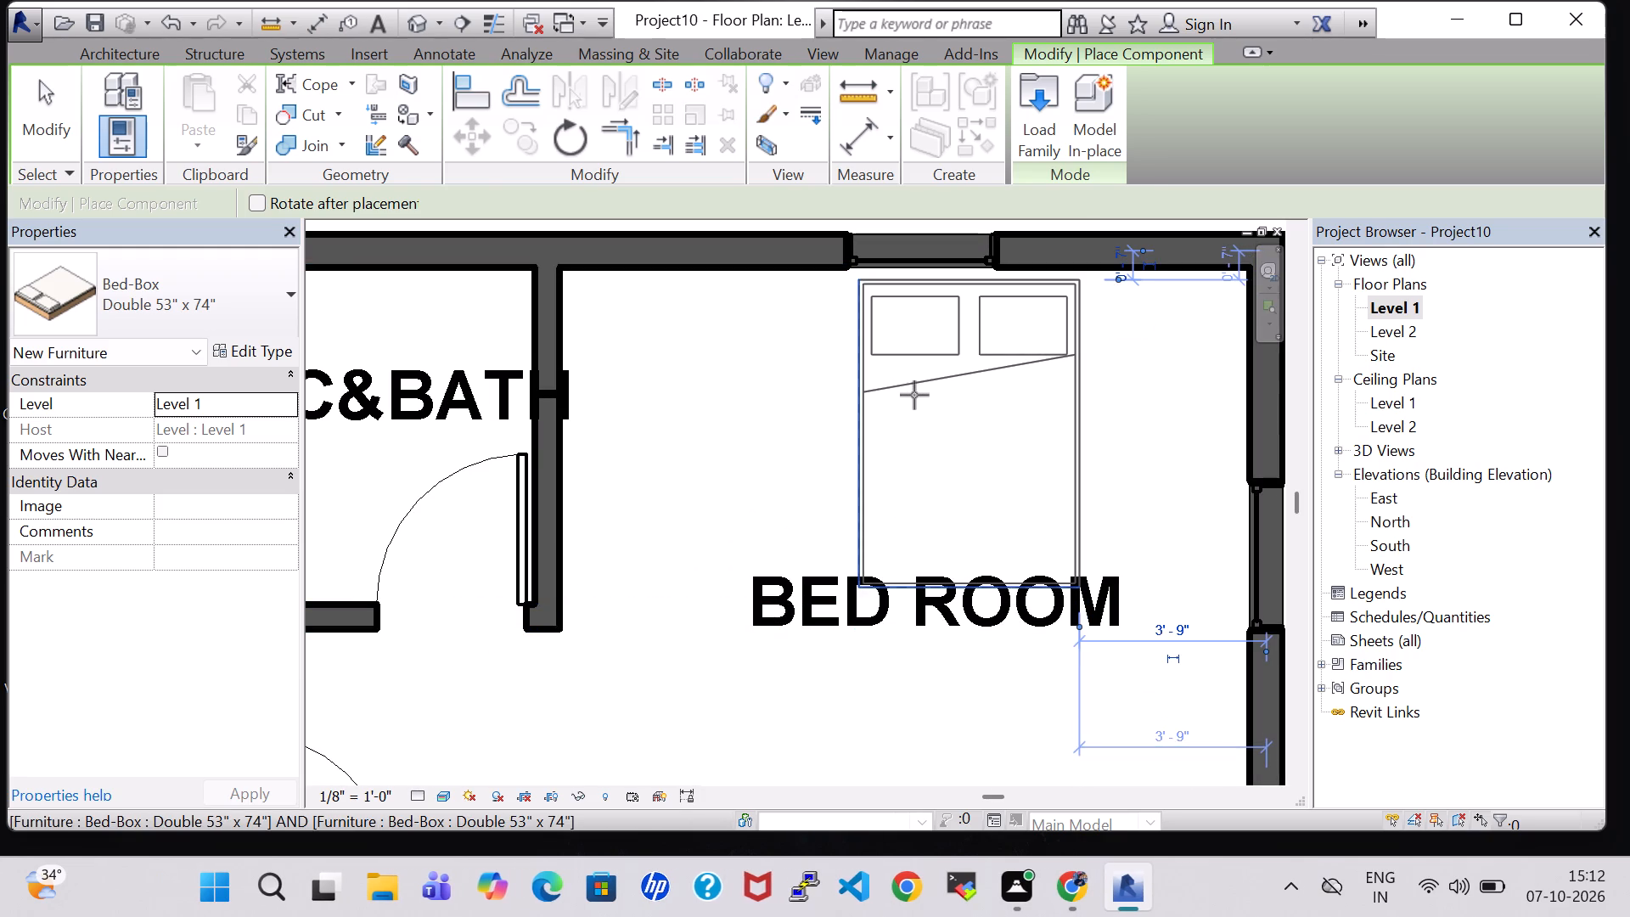
key("Escape")
key("Escape")
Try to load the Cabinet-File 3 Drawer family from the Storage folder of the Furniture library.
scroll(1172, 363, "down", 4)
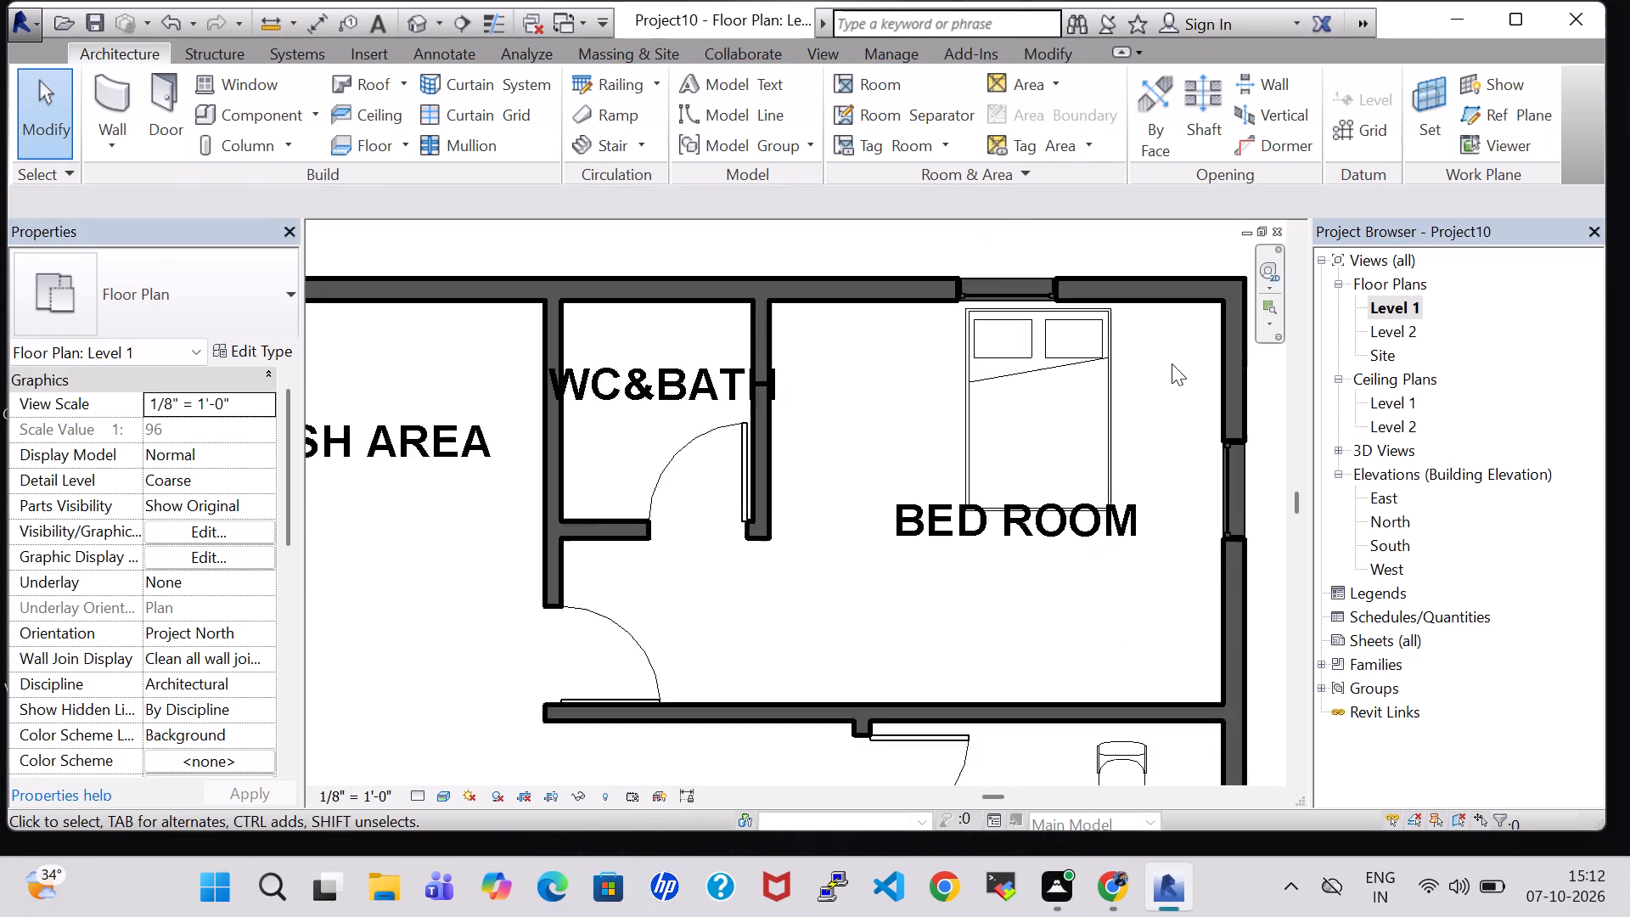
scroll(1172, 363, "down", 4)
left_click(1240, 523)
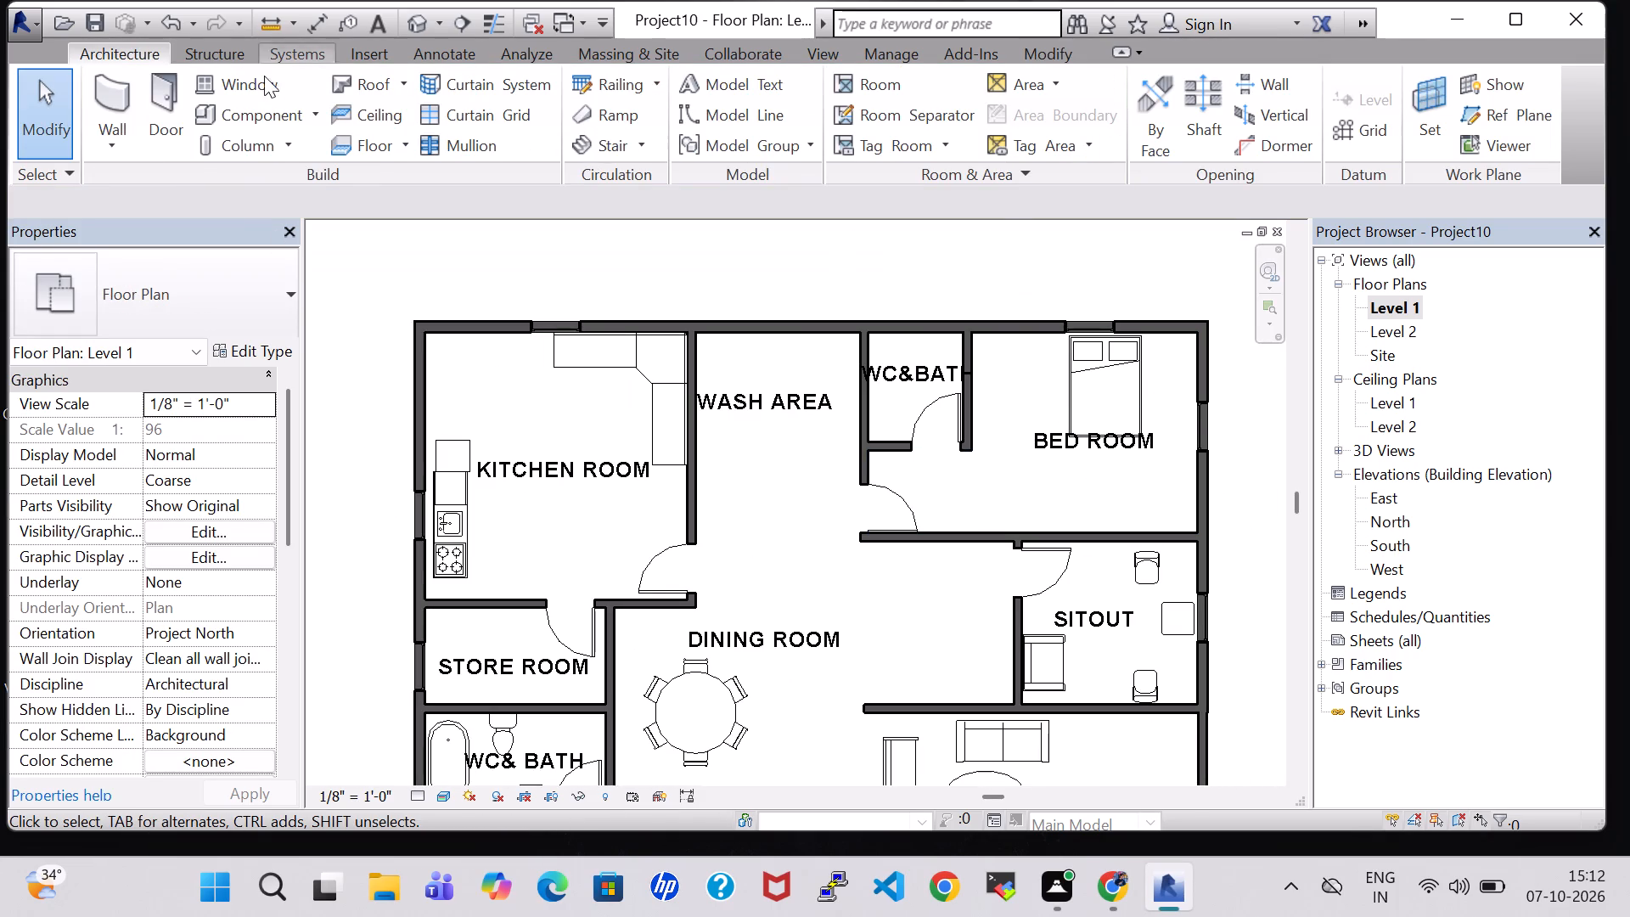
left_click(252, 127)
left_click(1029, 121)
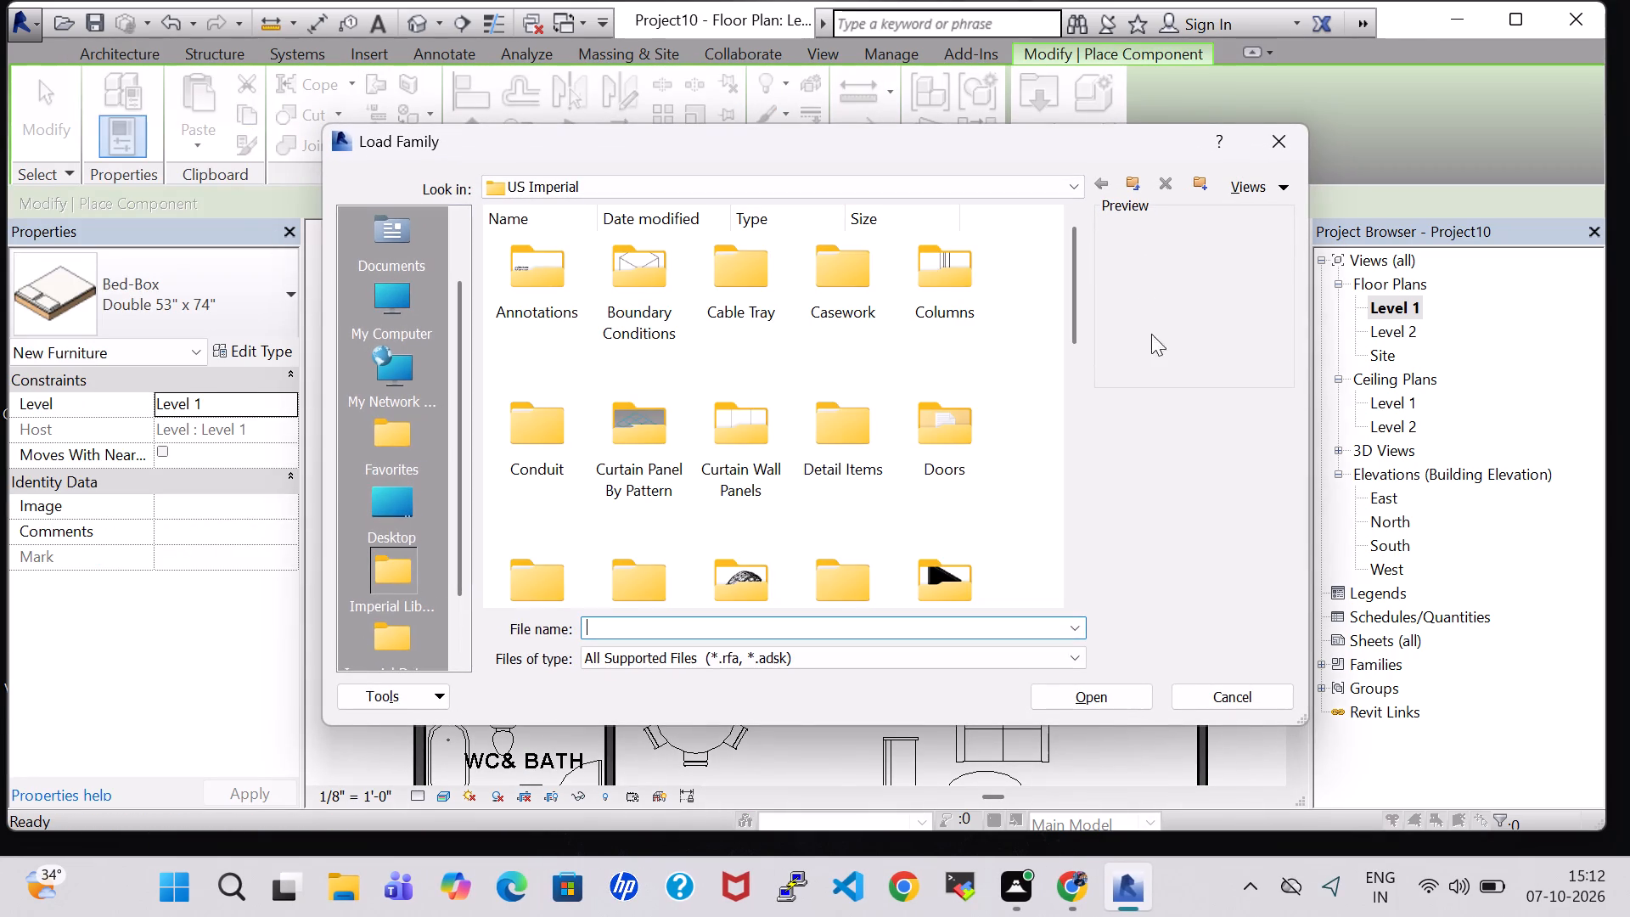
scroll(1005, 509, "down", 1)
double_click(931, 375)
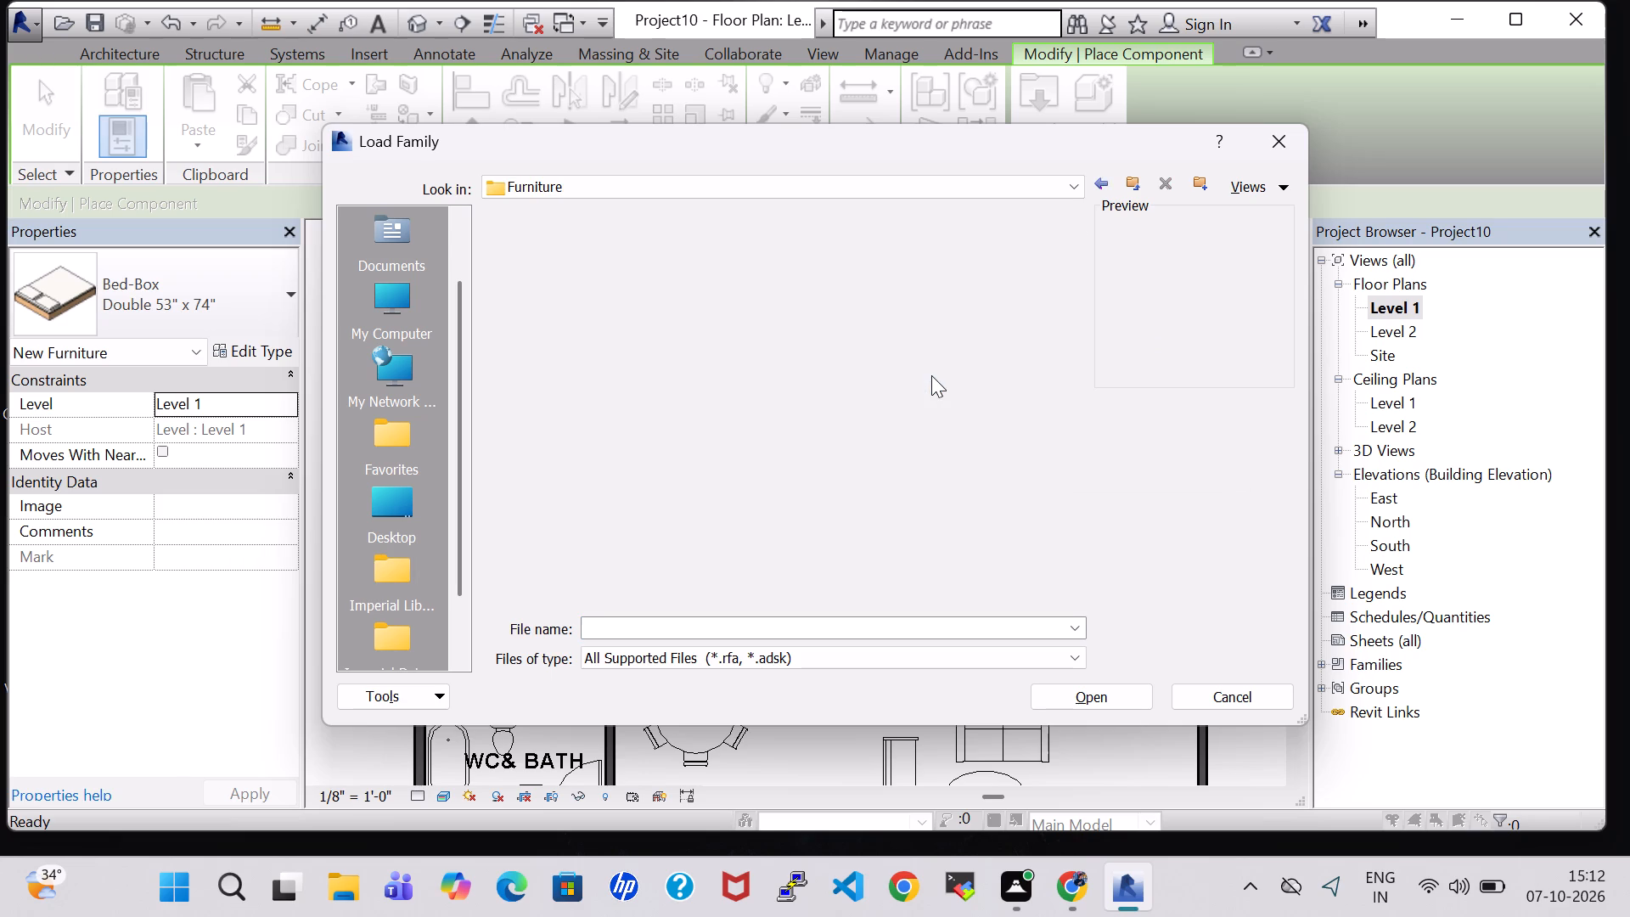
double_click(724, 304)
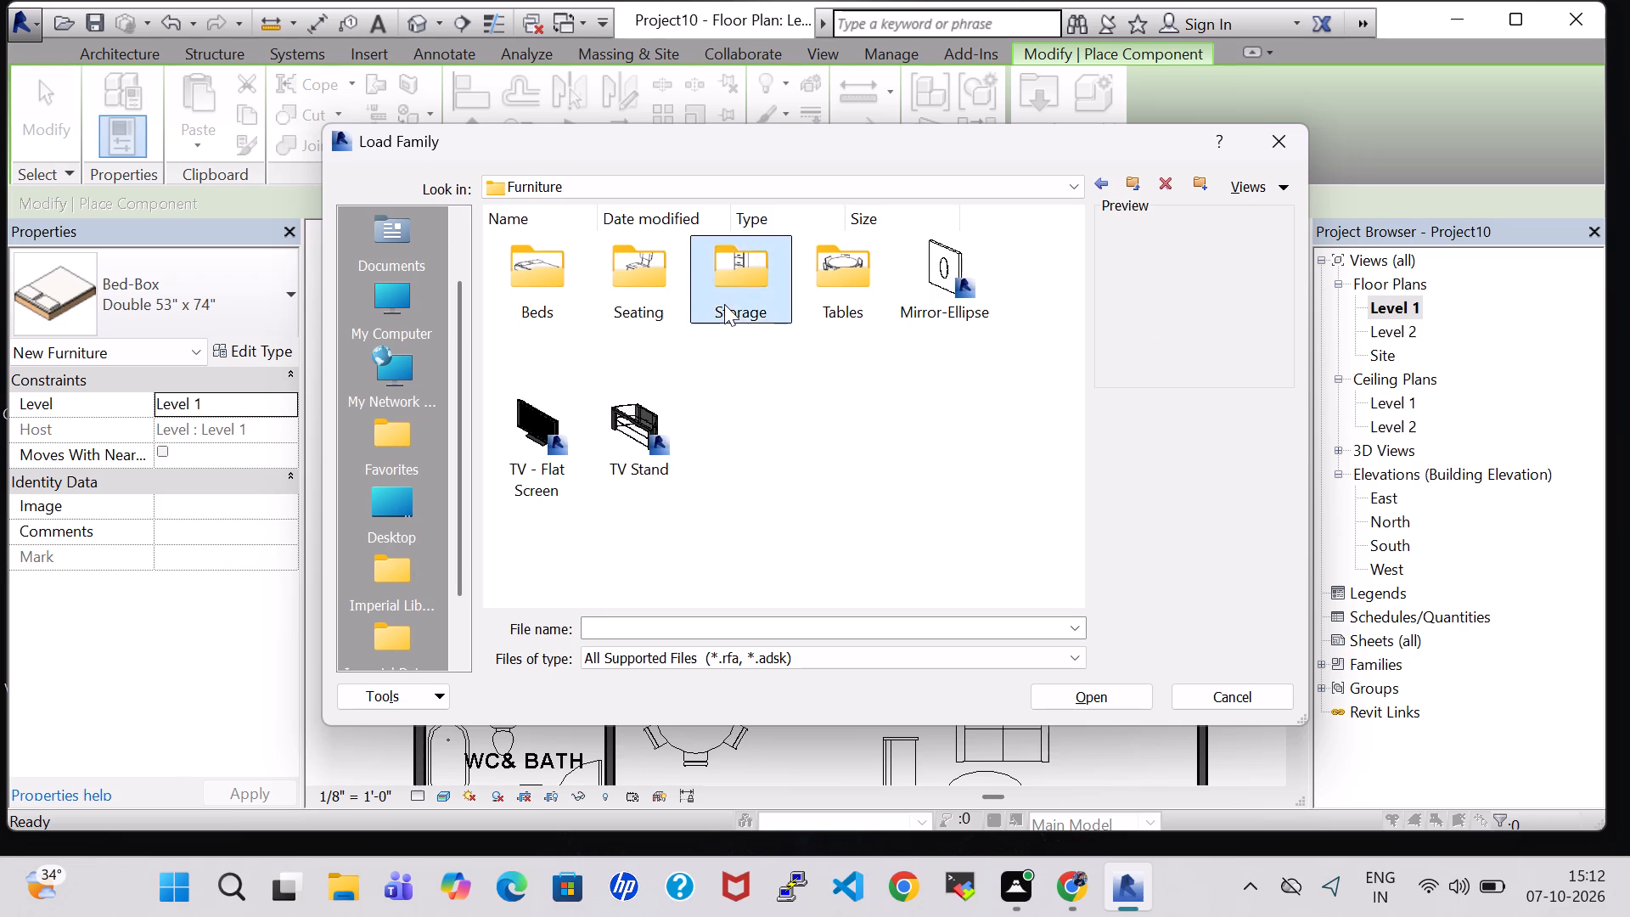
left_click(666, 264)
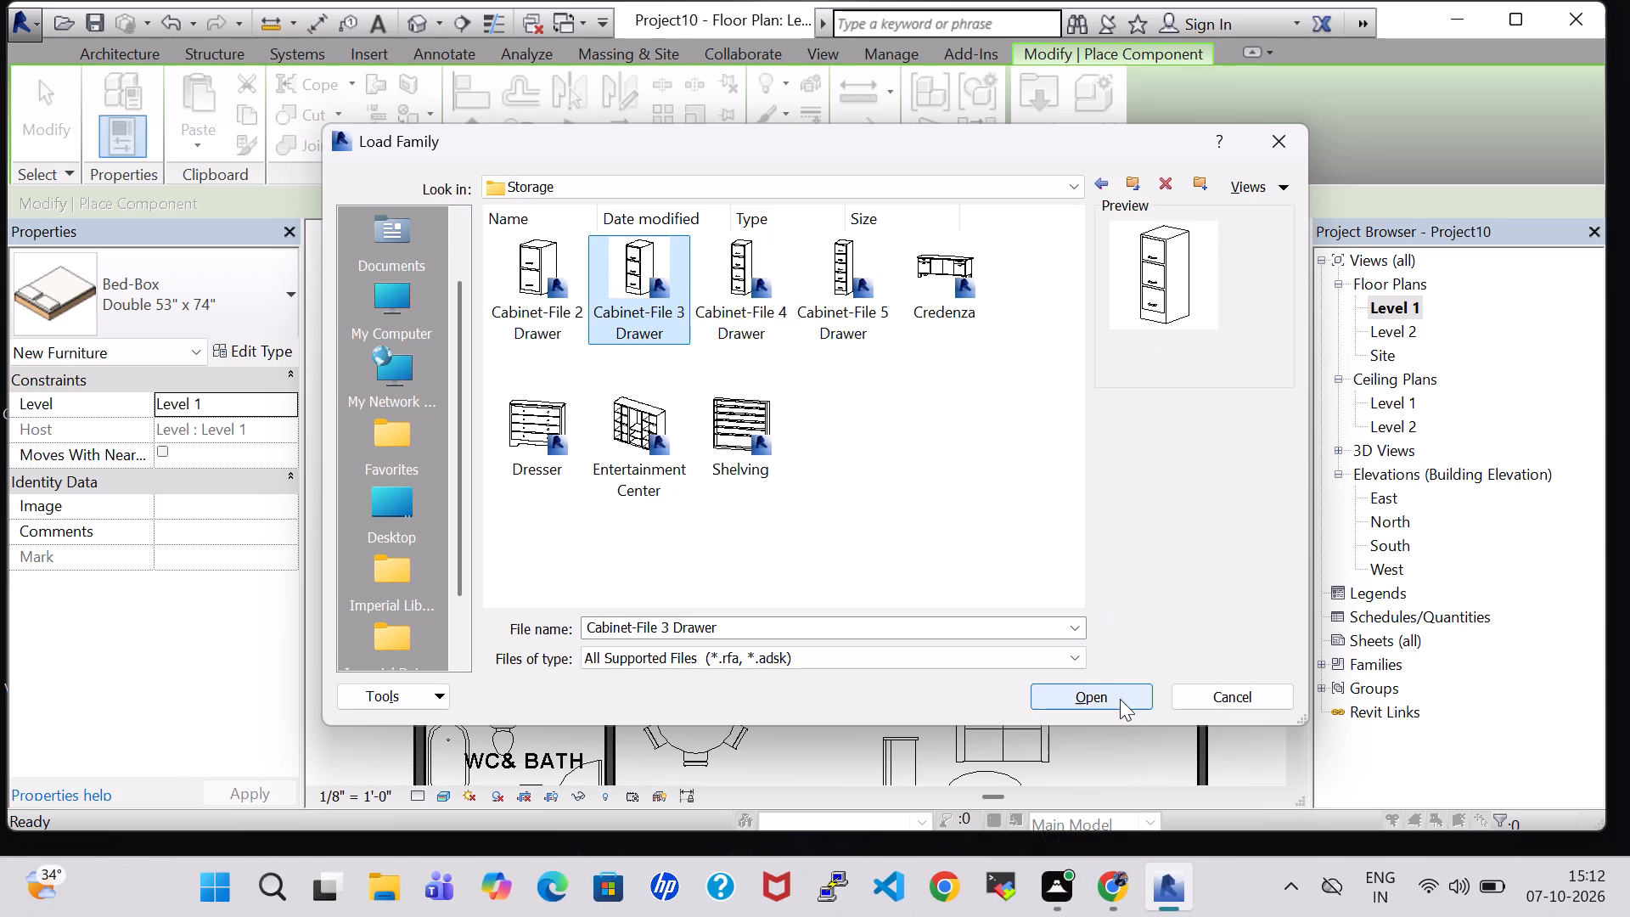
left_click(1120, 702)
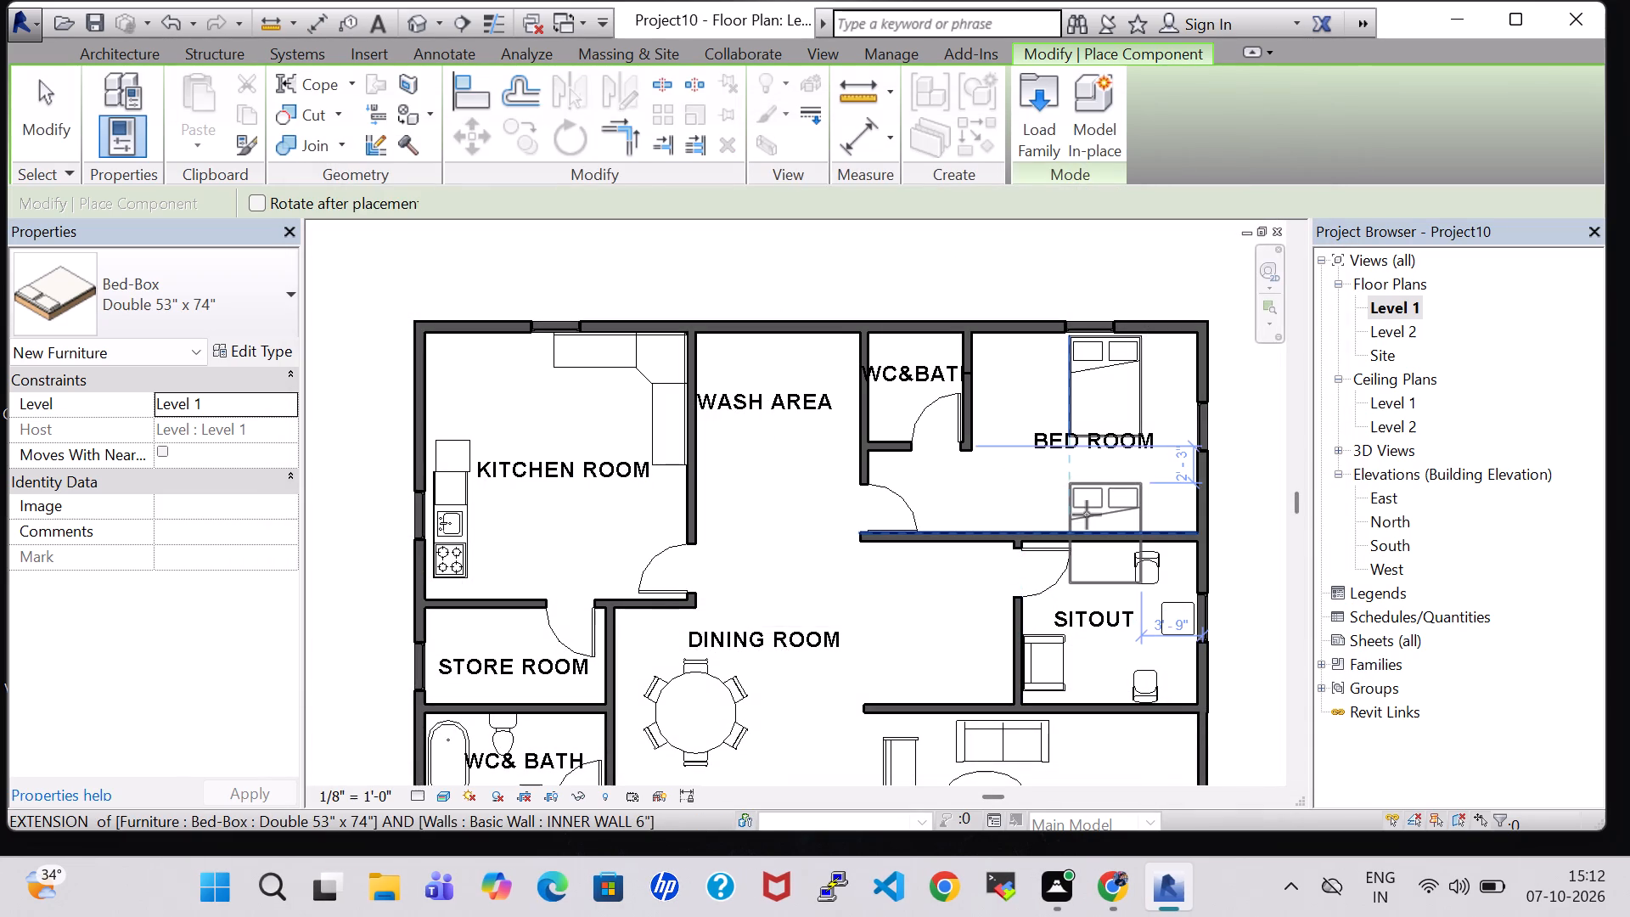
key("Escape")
Load the Cabinet-File 2 Drawer family from the Storage folder of the Furniture library.
left_click(254, 116)
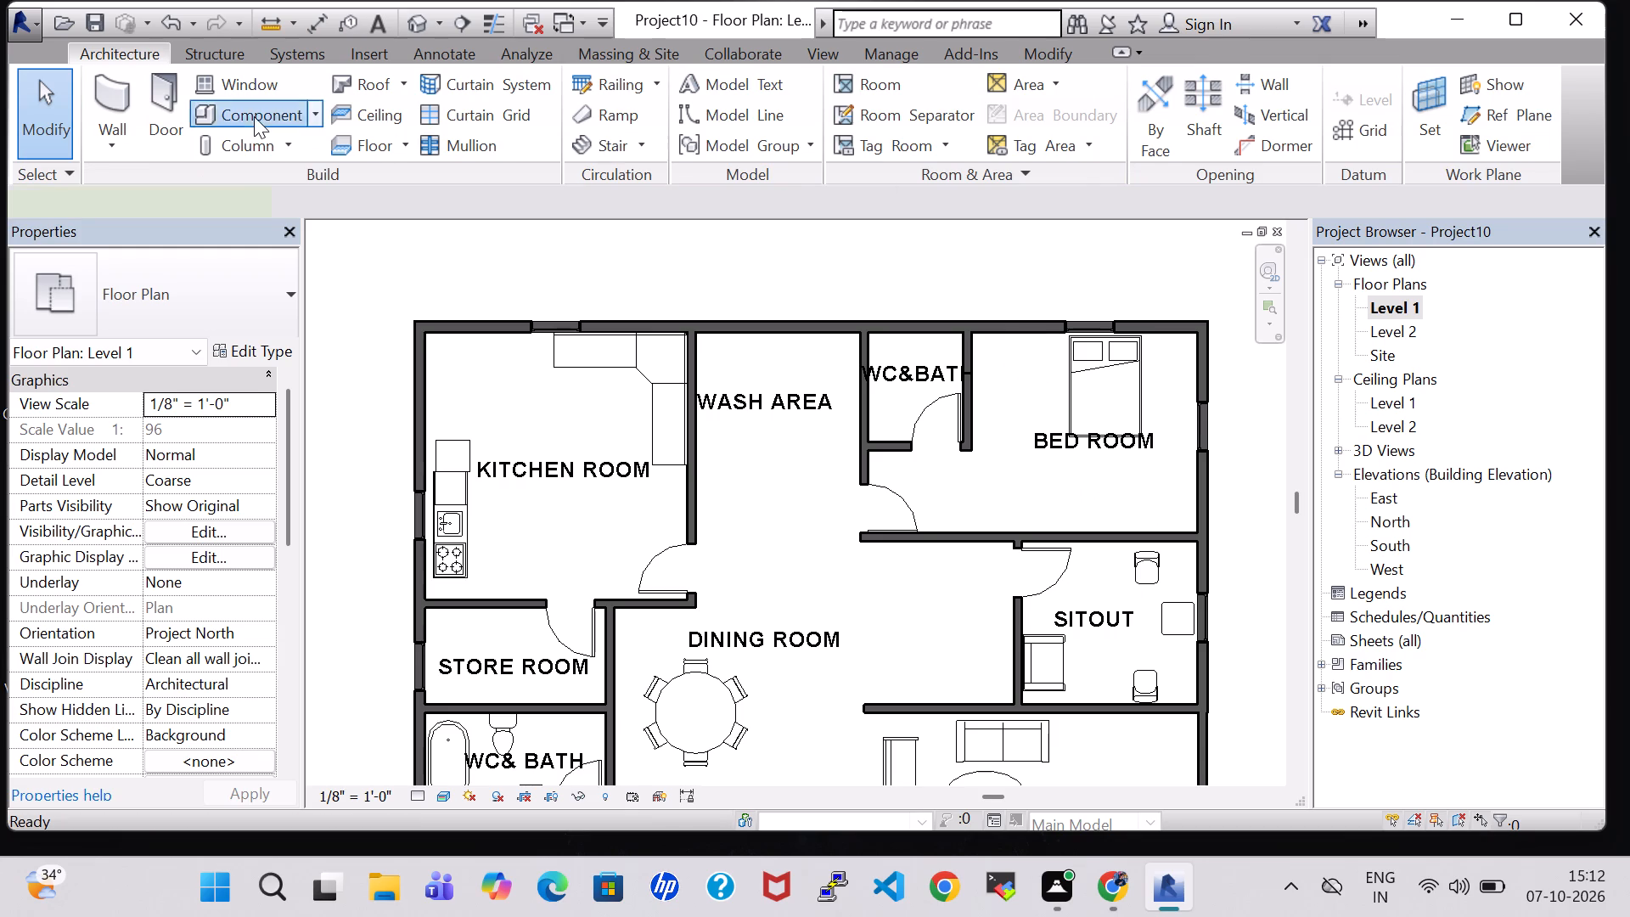
left_click(1030, 124)
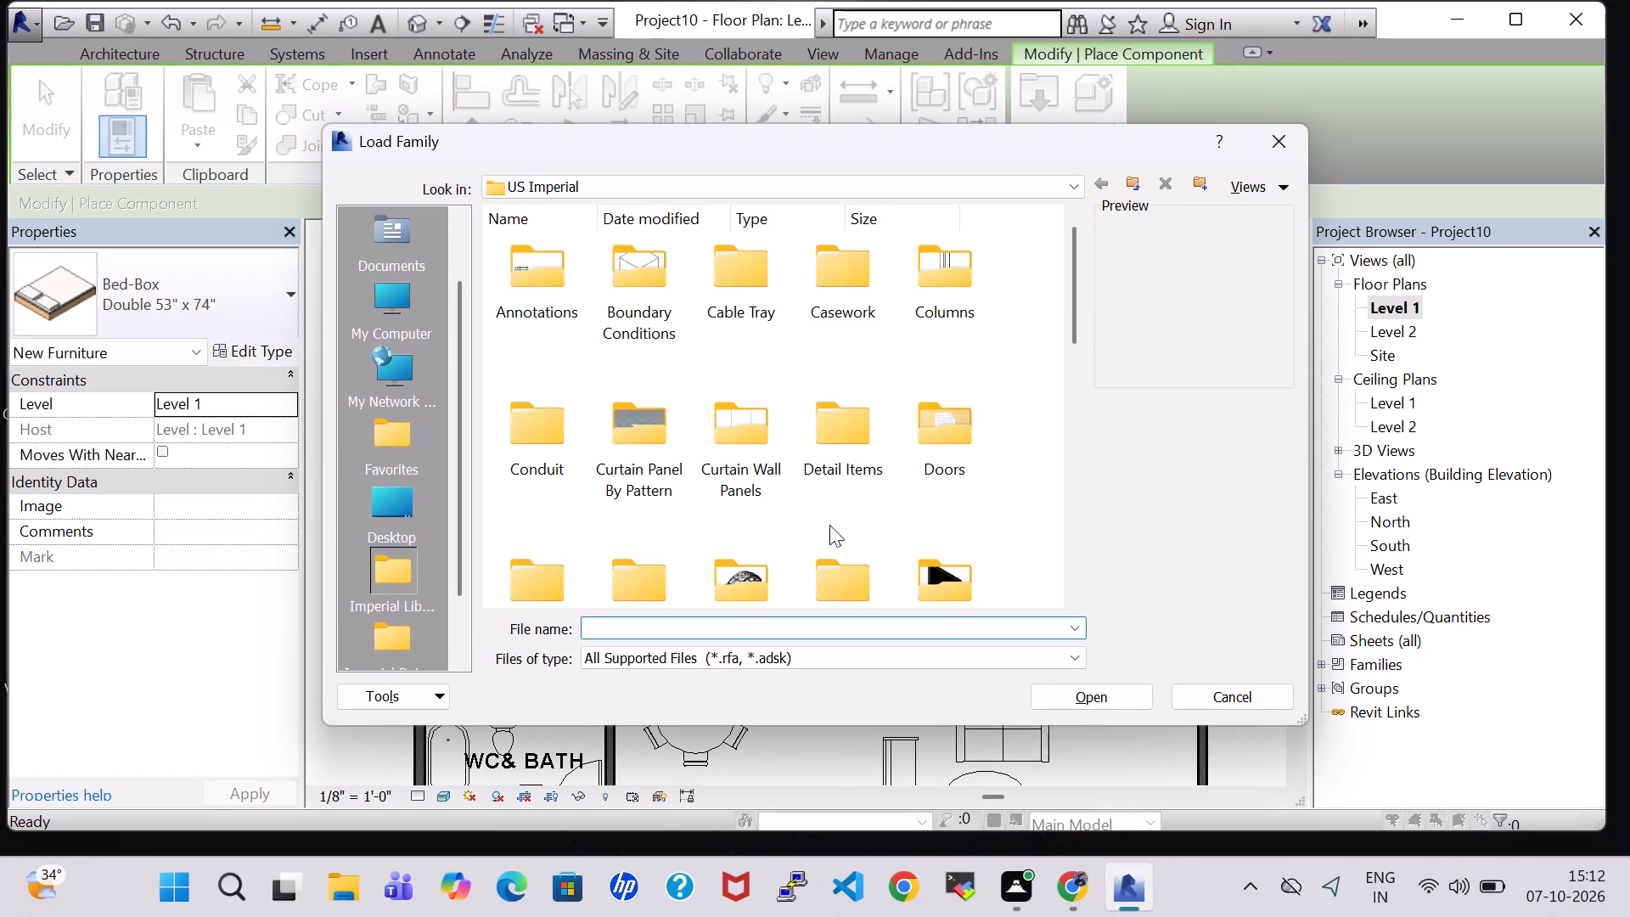
double_click(915, 572)
double_click(646, 261)
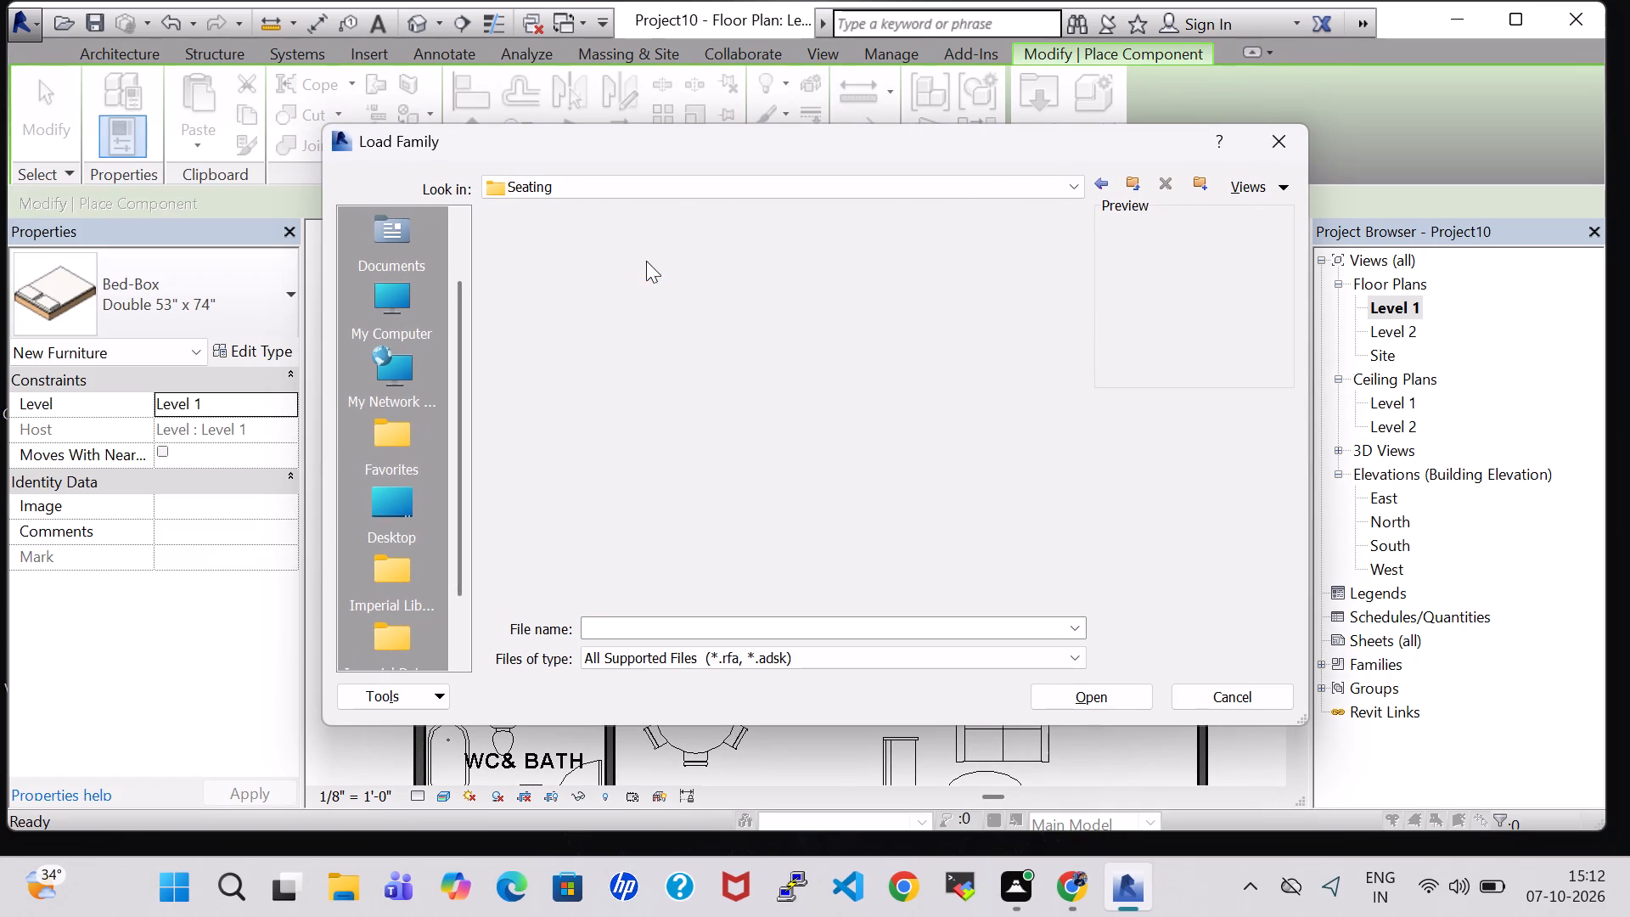
left_click(1109, 177)
double_click(734, 289)
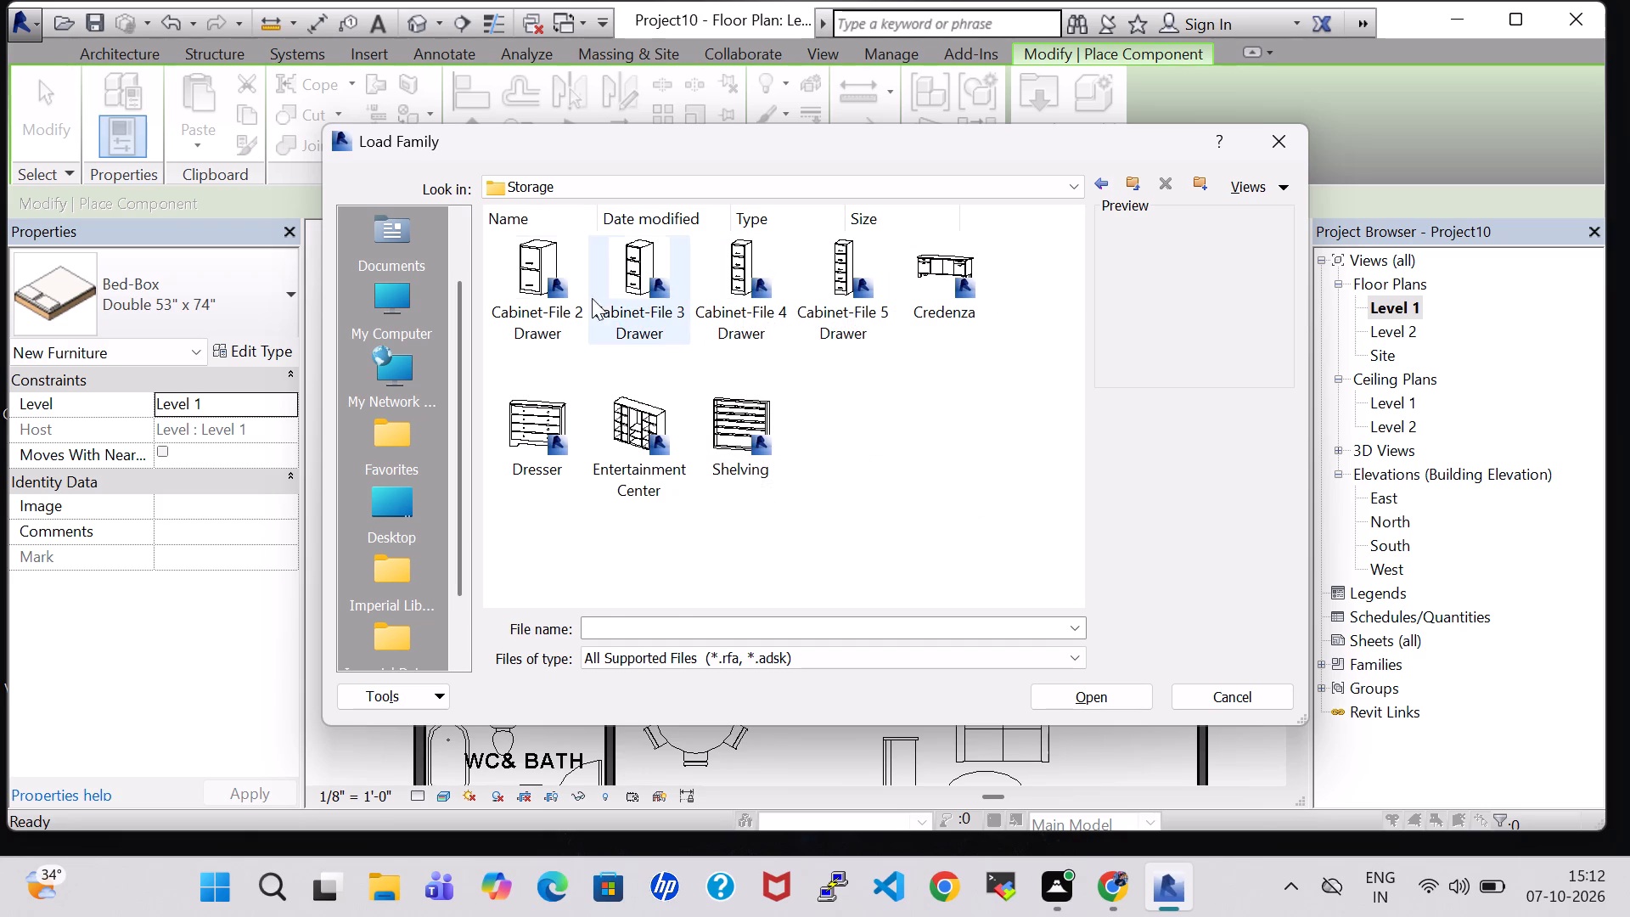
left_click(527, 282)
left_click(1074, 687)
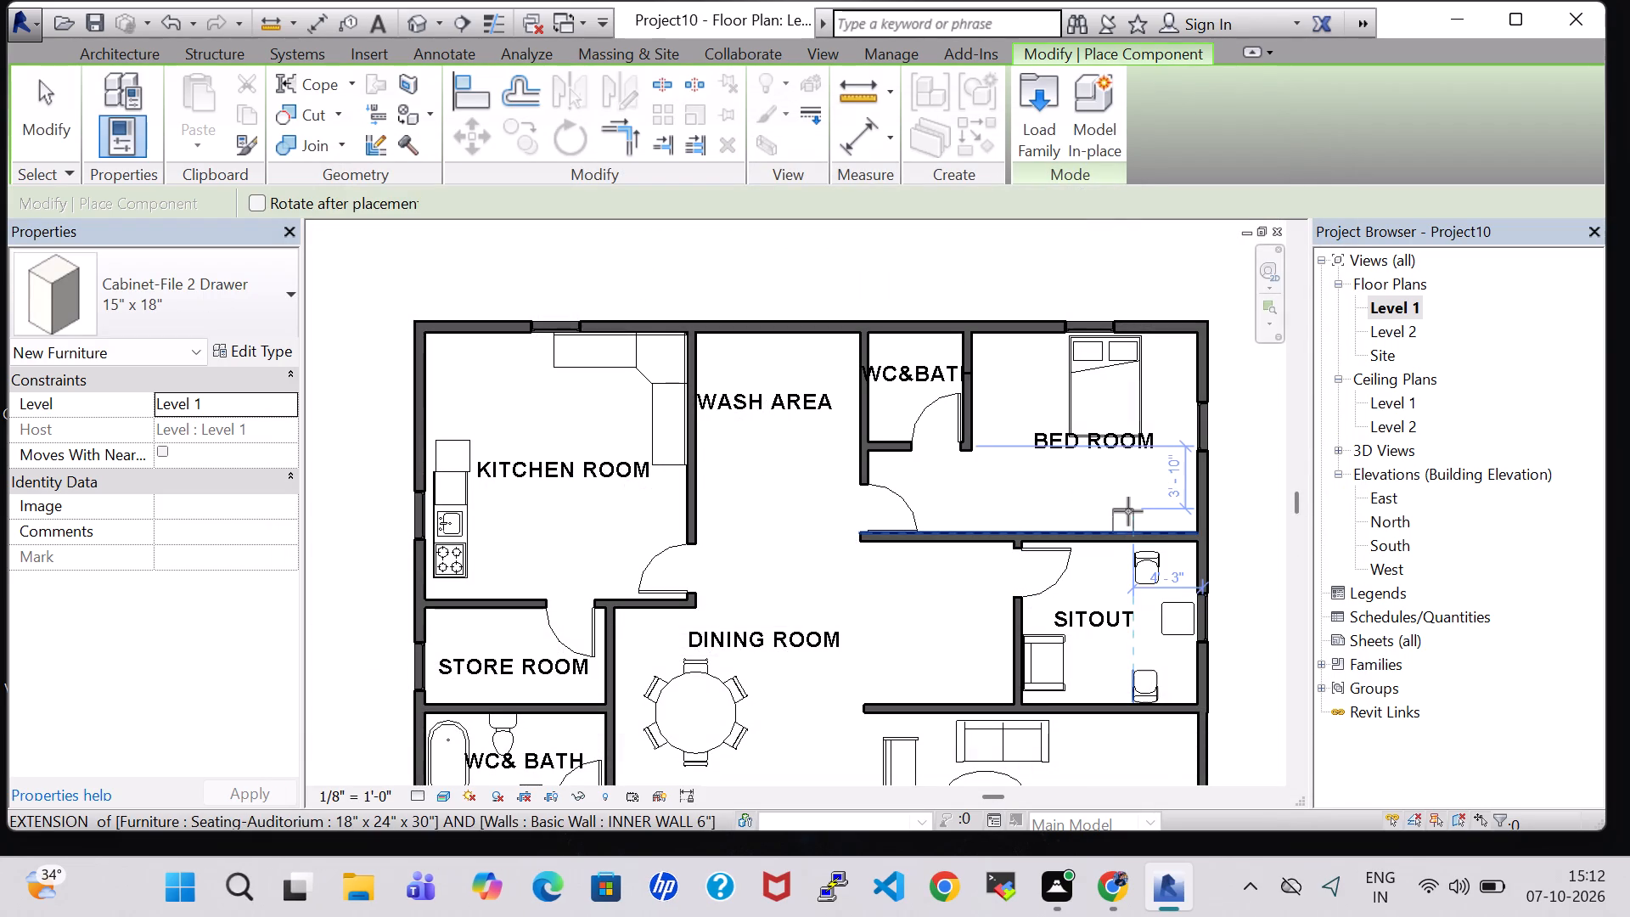
Rotate the 15" x 18" Cabinet-File 2 Drawer and place it near the northeast bedroom's southeast corner.
key("space")
key("space")
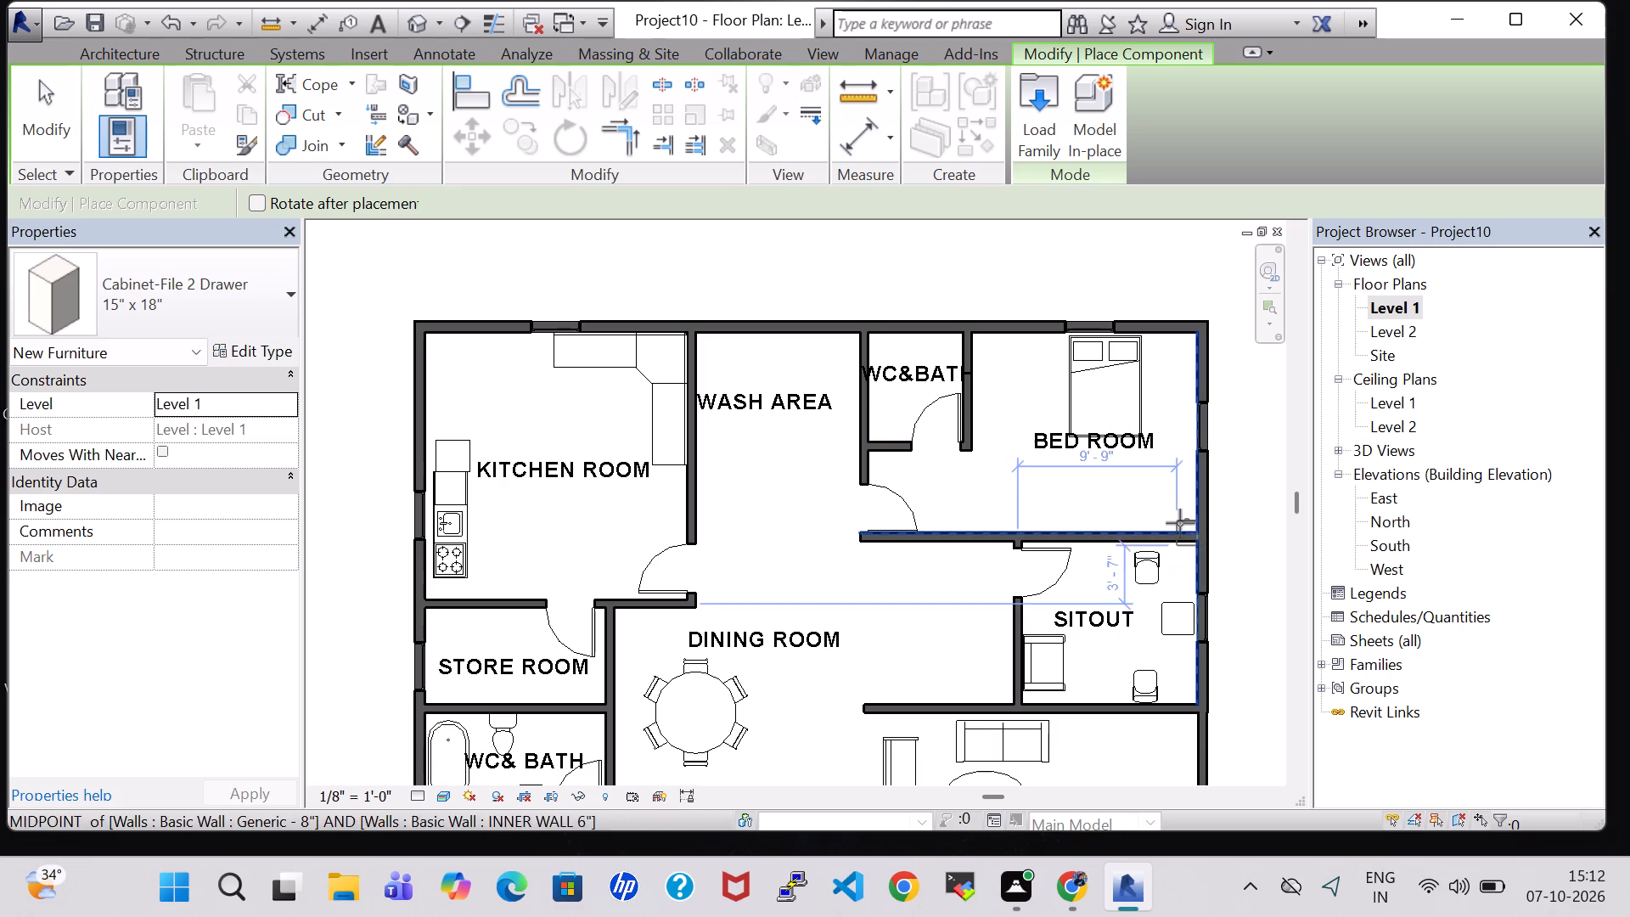
scroll(1168, 521, "up", 7)
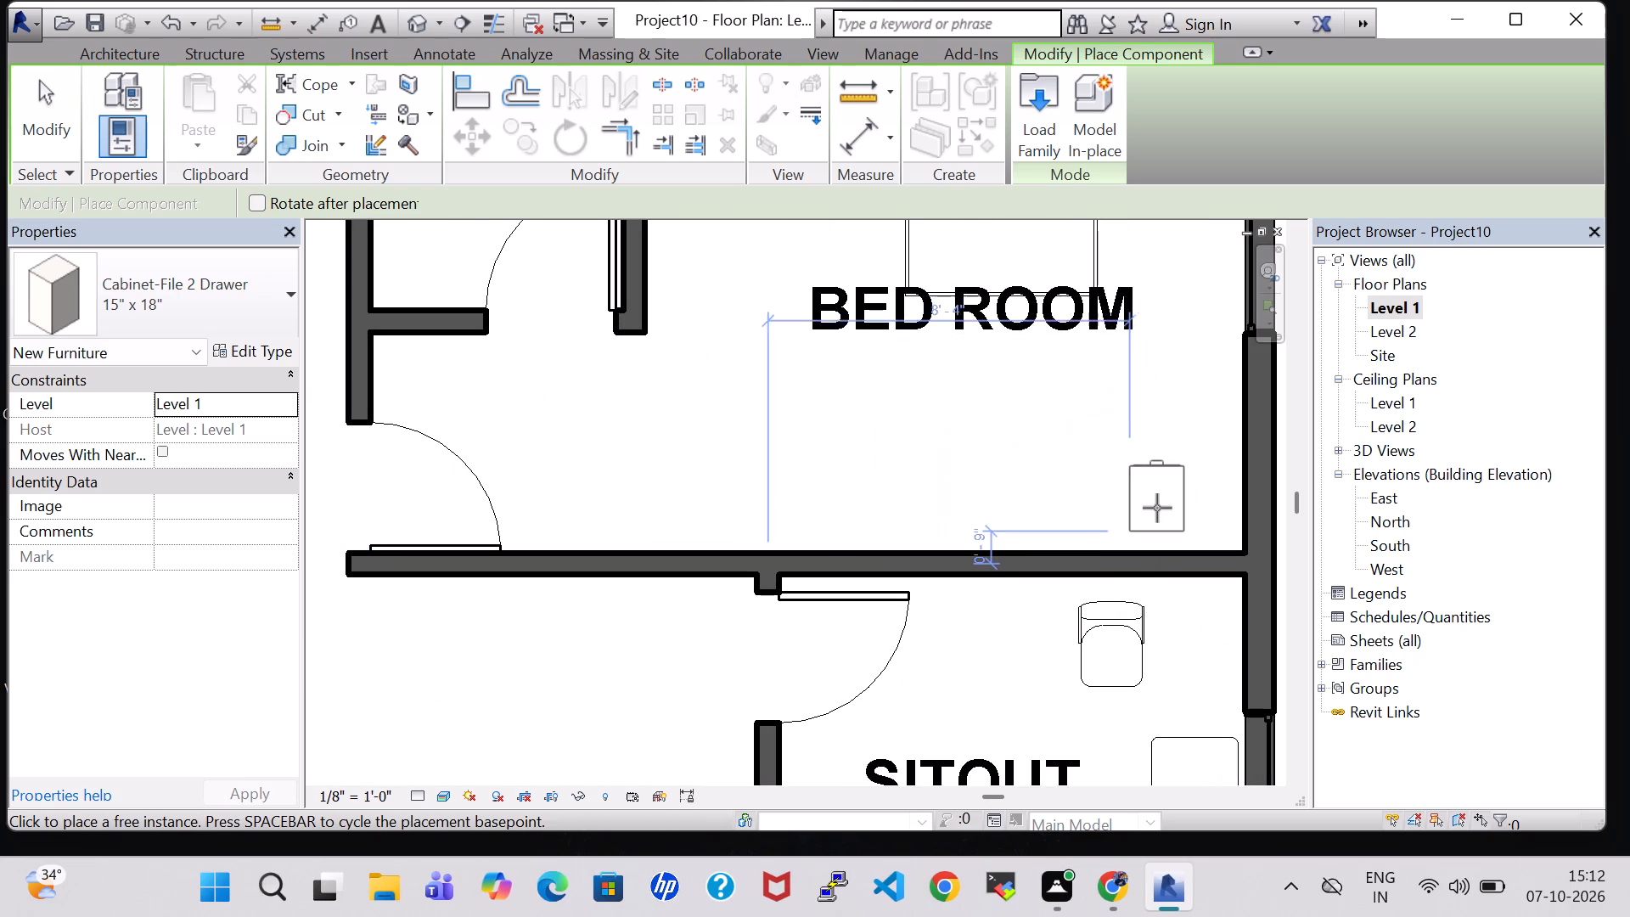
left_click(1157, 509)
key("Escape")
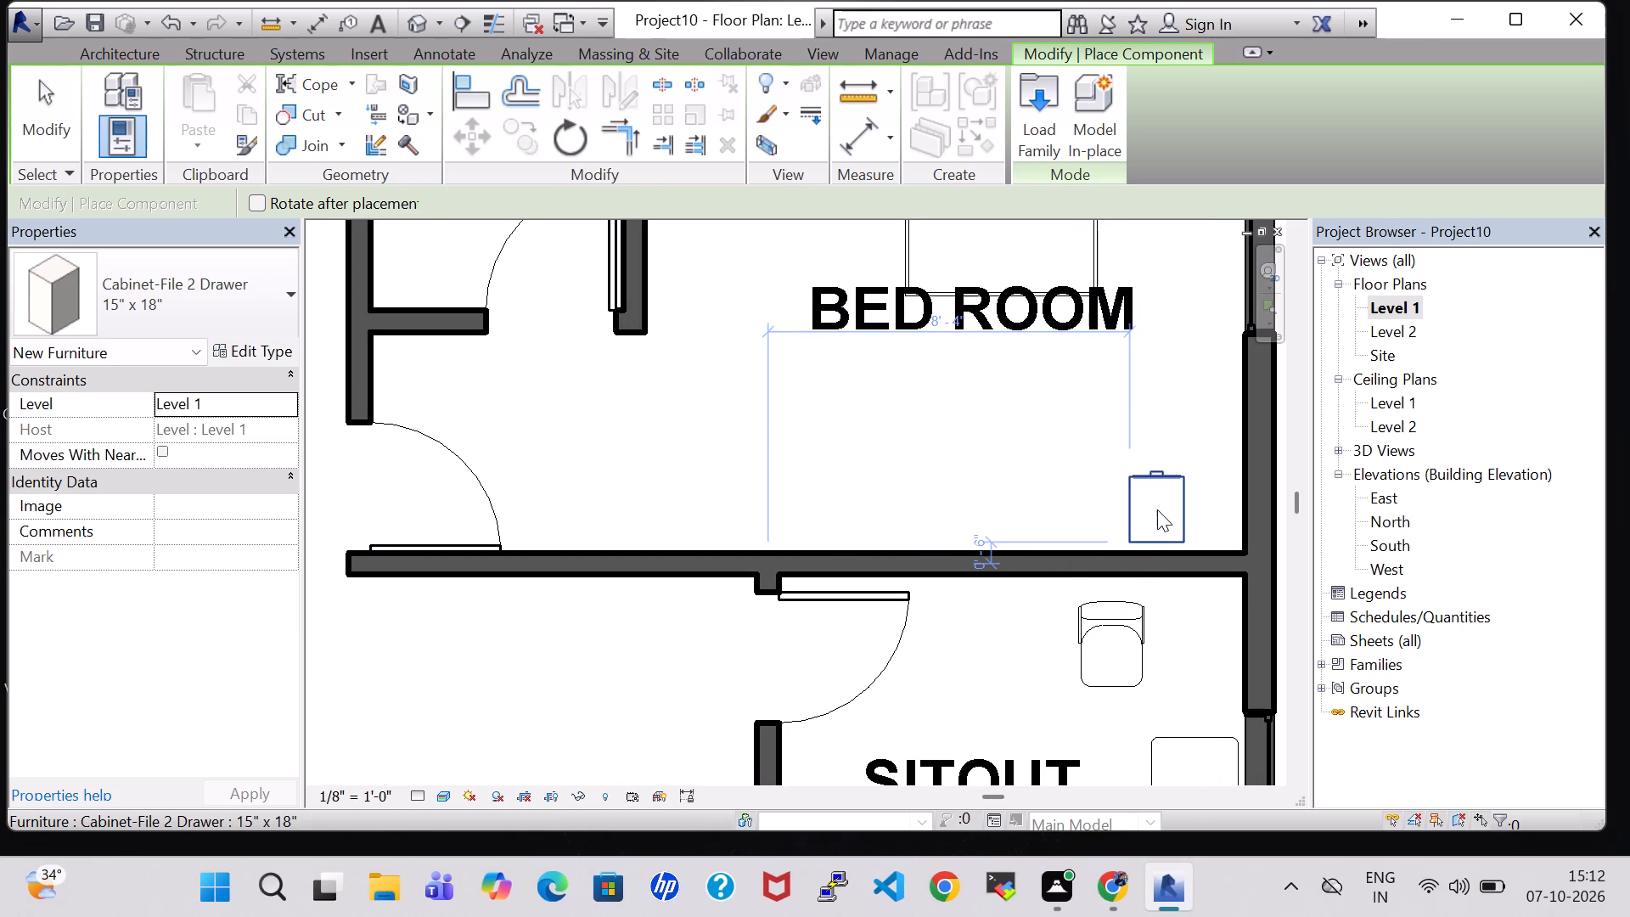
key("Escape")
Load the RPC Tree - Conifer family from the Planting folder of the US Imperial library.
scroll(1157, 509, "down", 10)
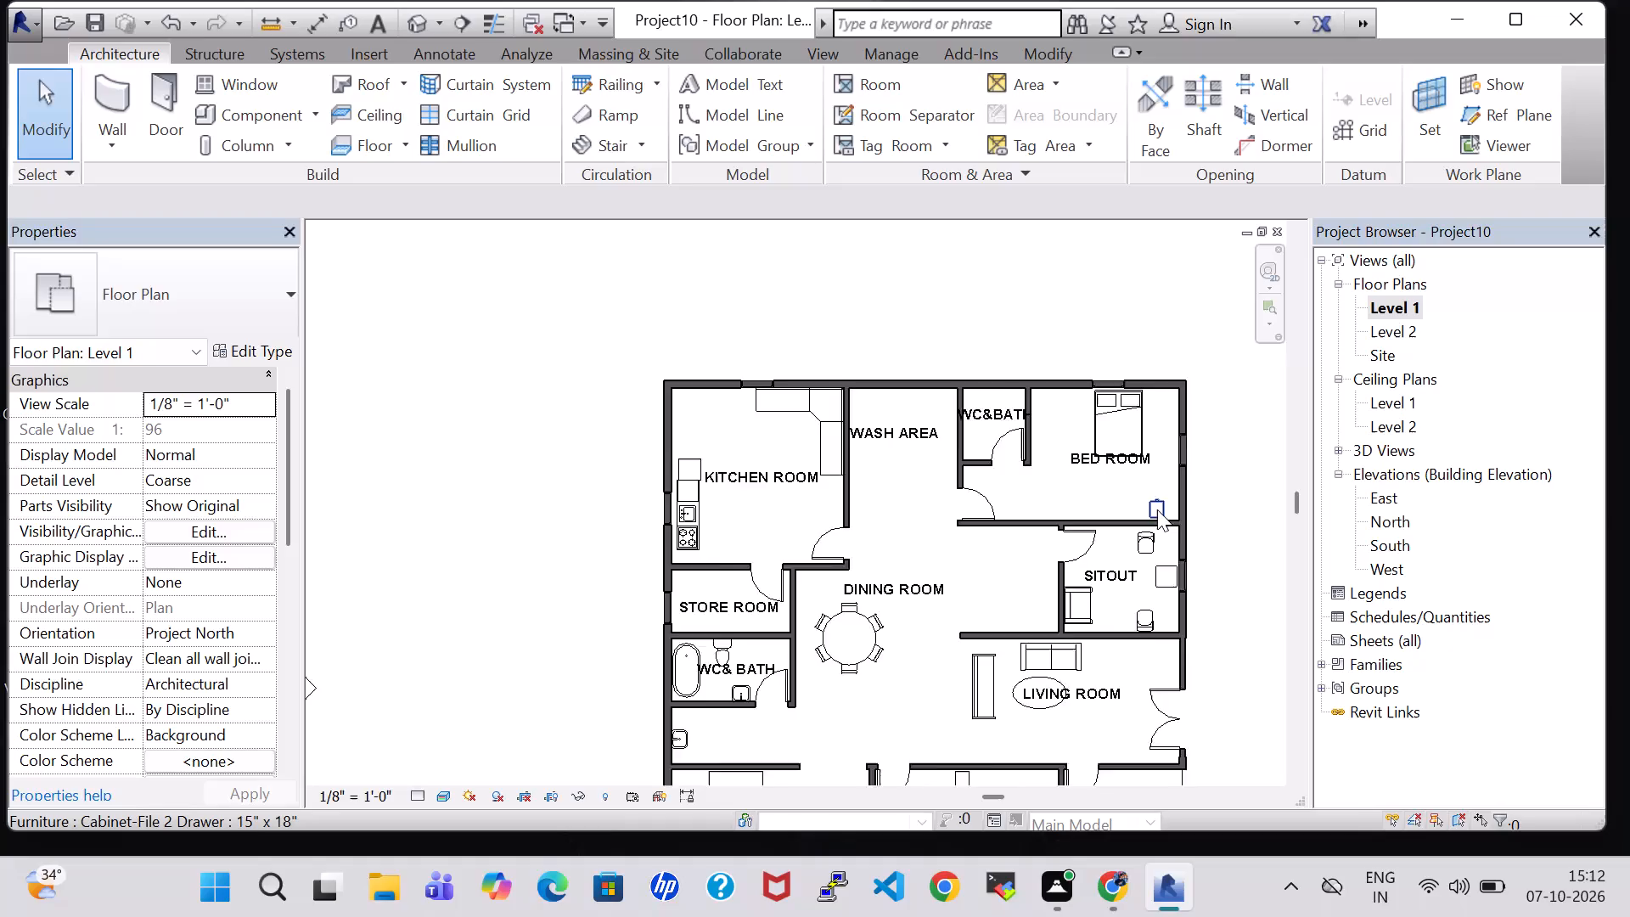
scroll(1157, 509, "down", 1)
middle_click_drag(960, 548, 951, 451)
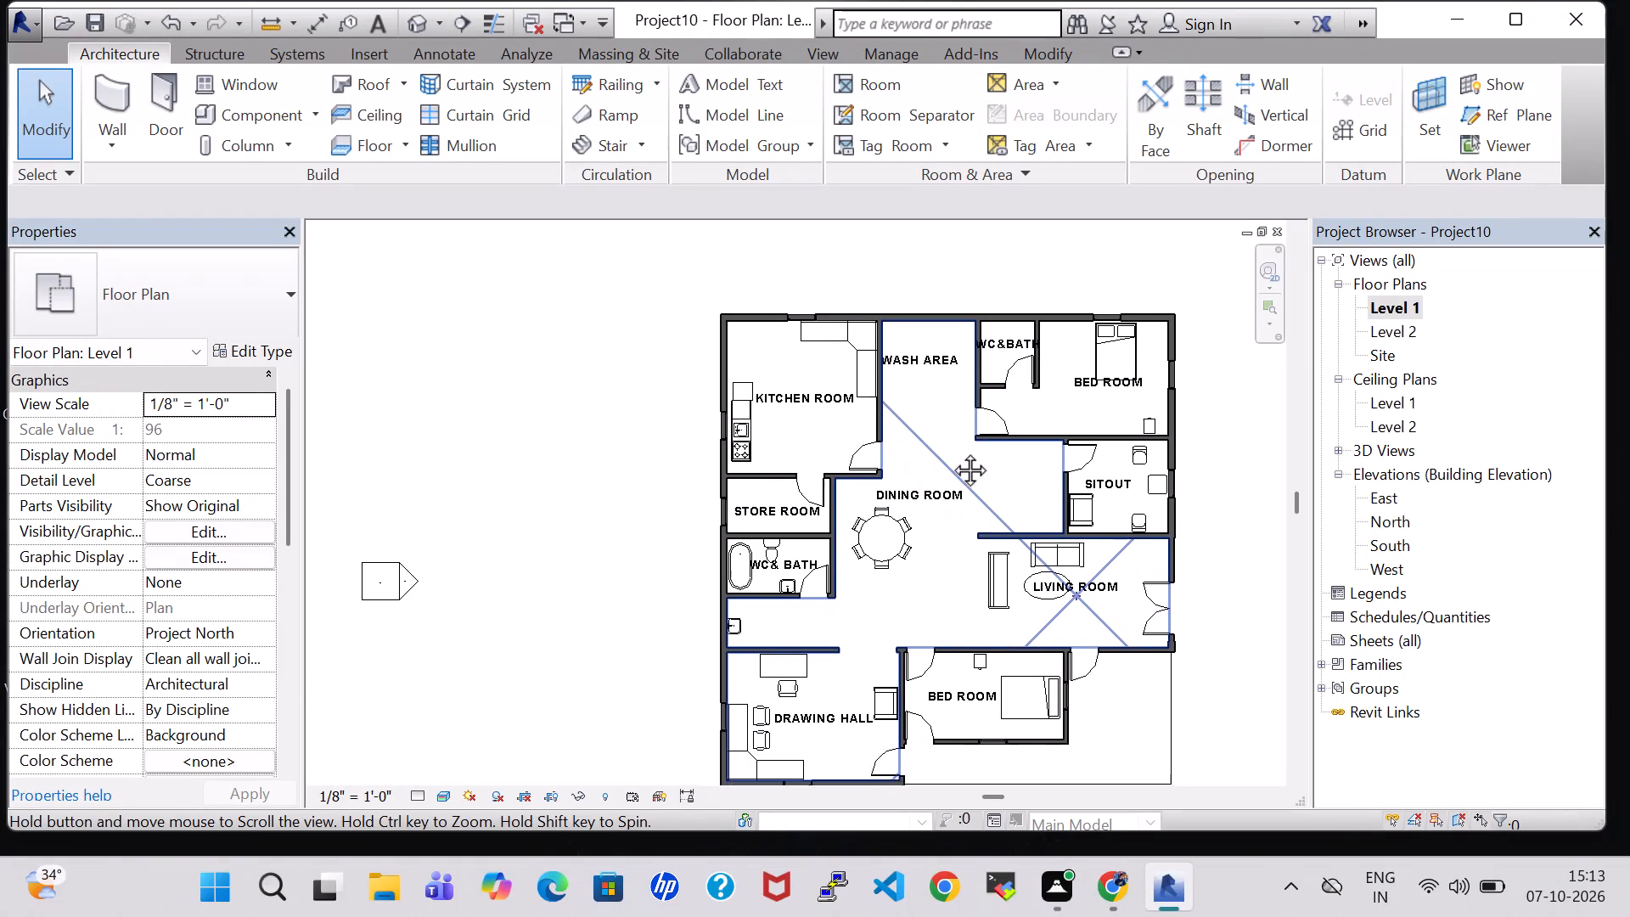
middle_click_drag(951, 451, 951, 442)
left_click(248, 105)
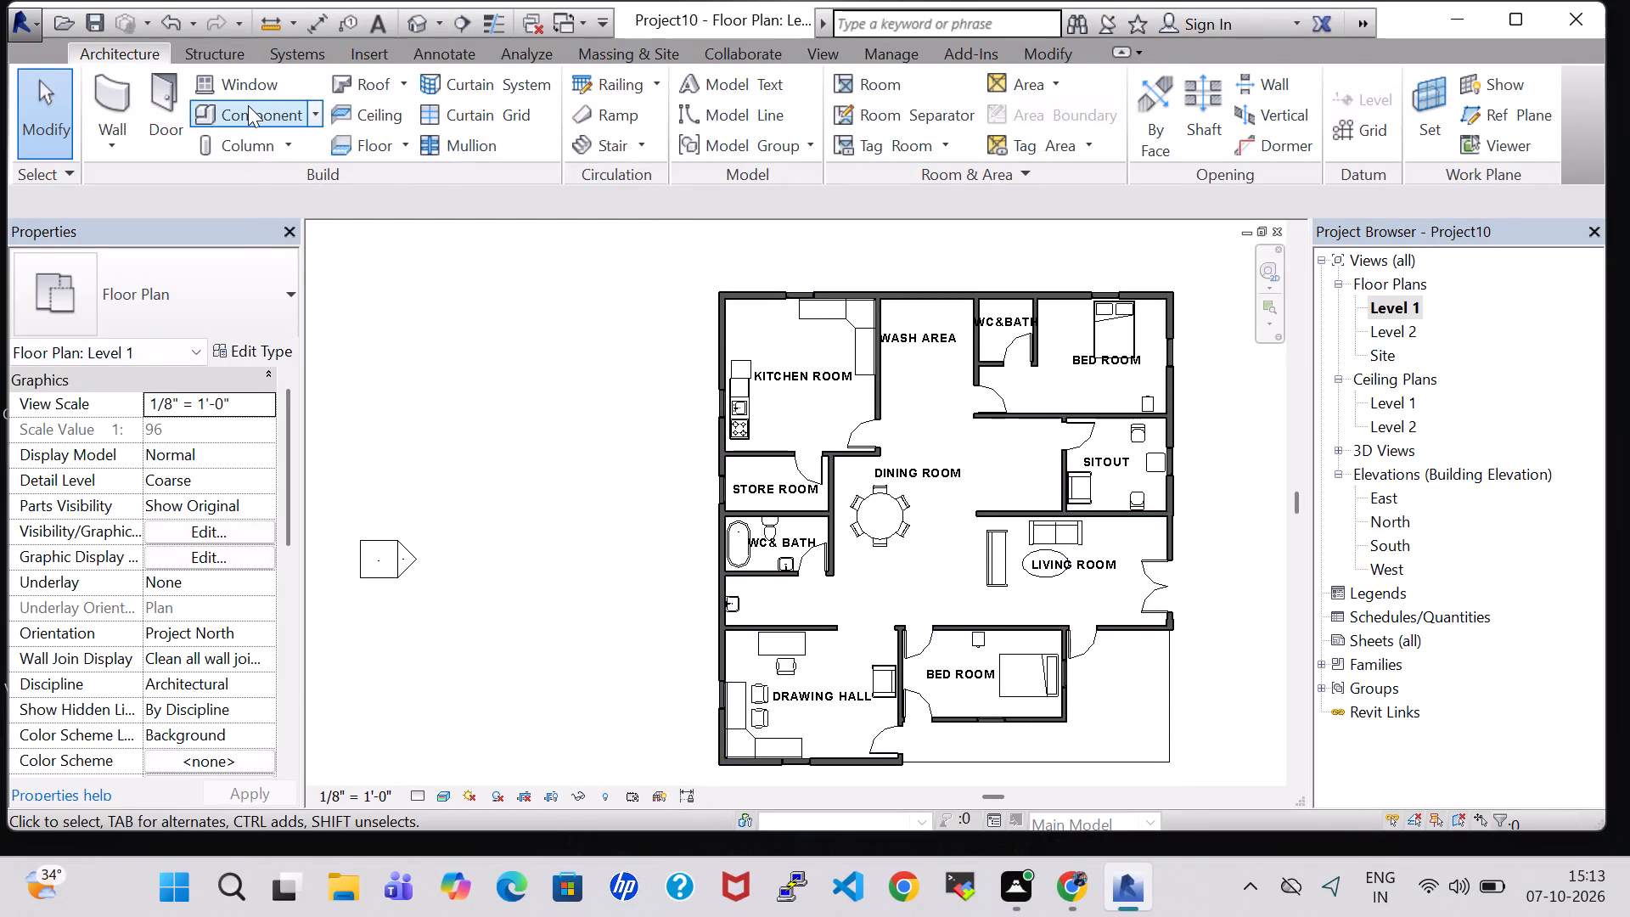
left_click(1031, 120)
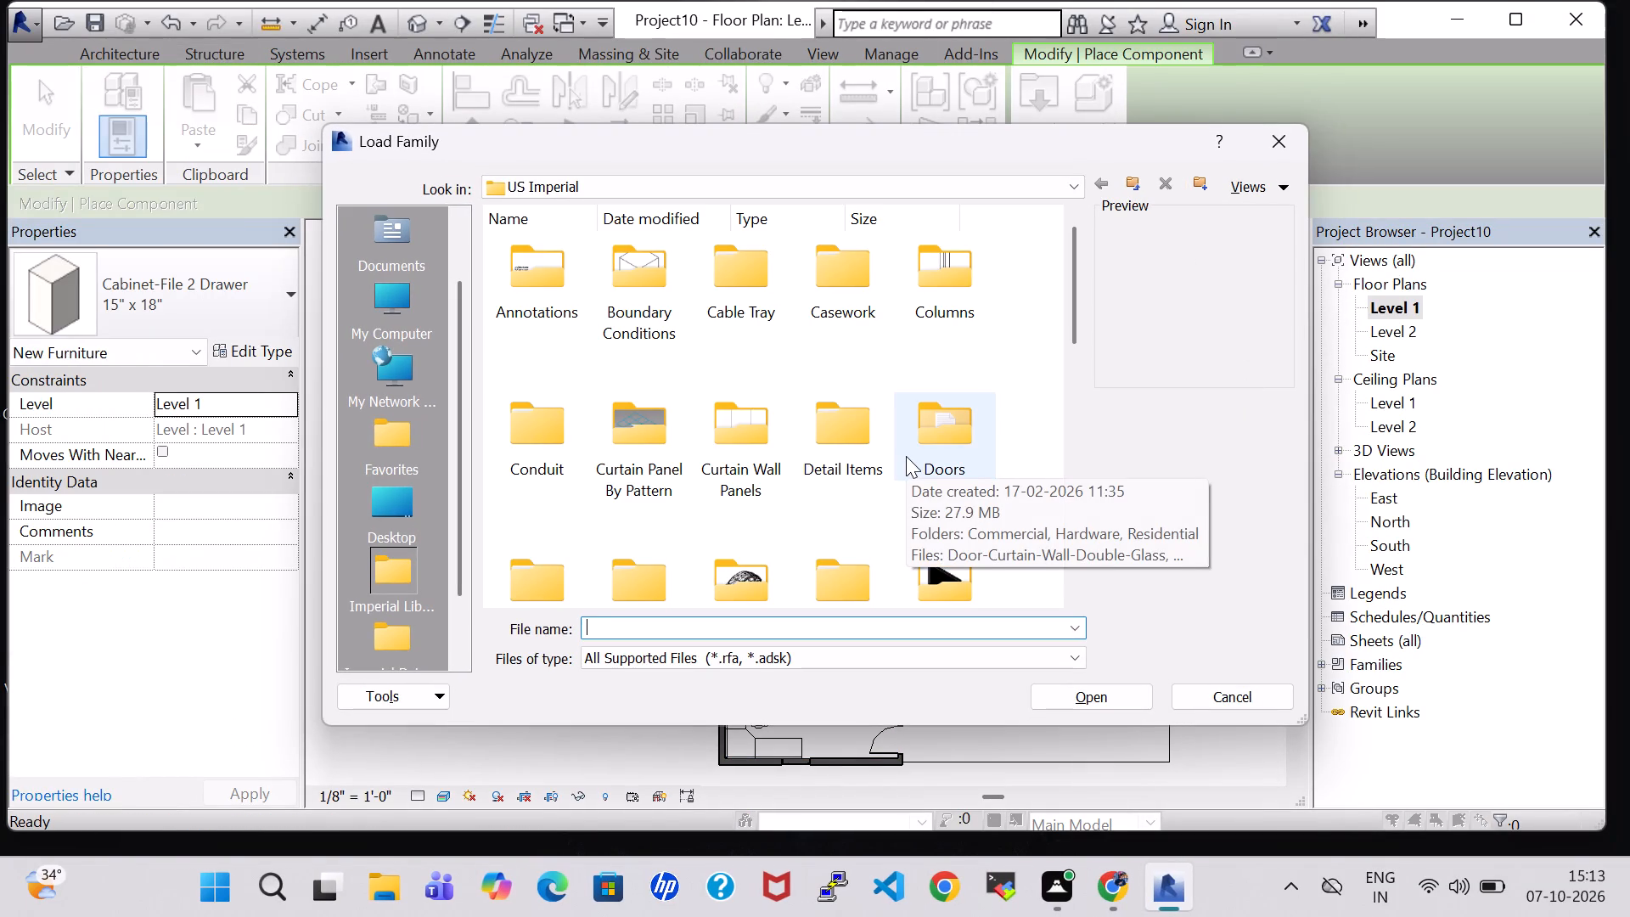
scroll(906, 456, "down", 5)
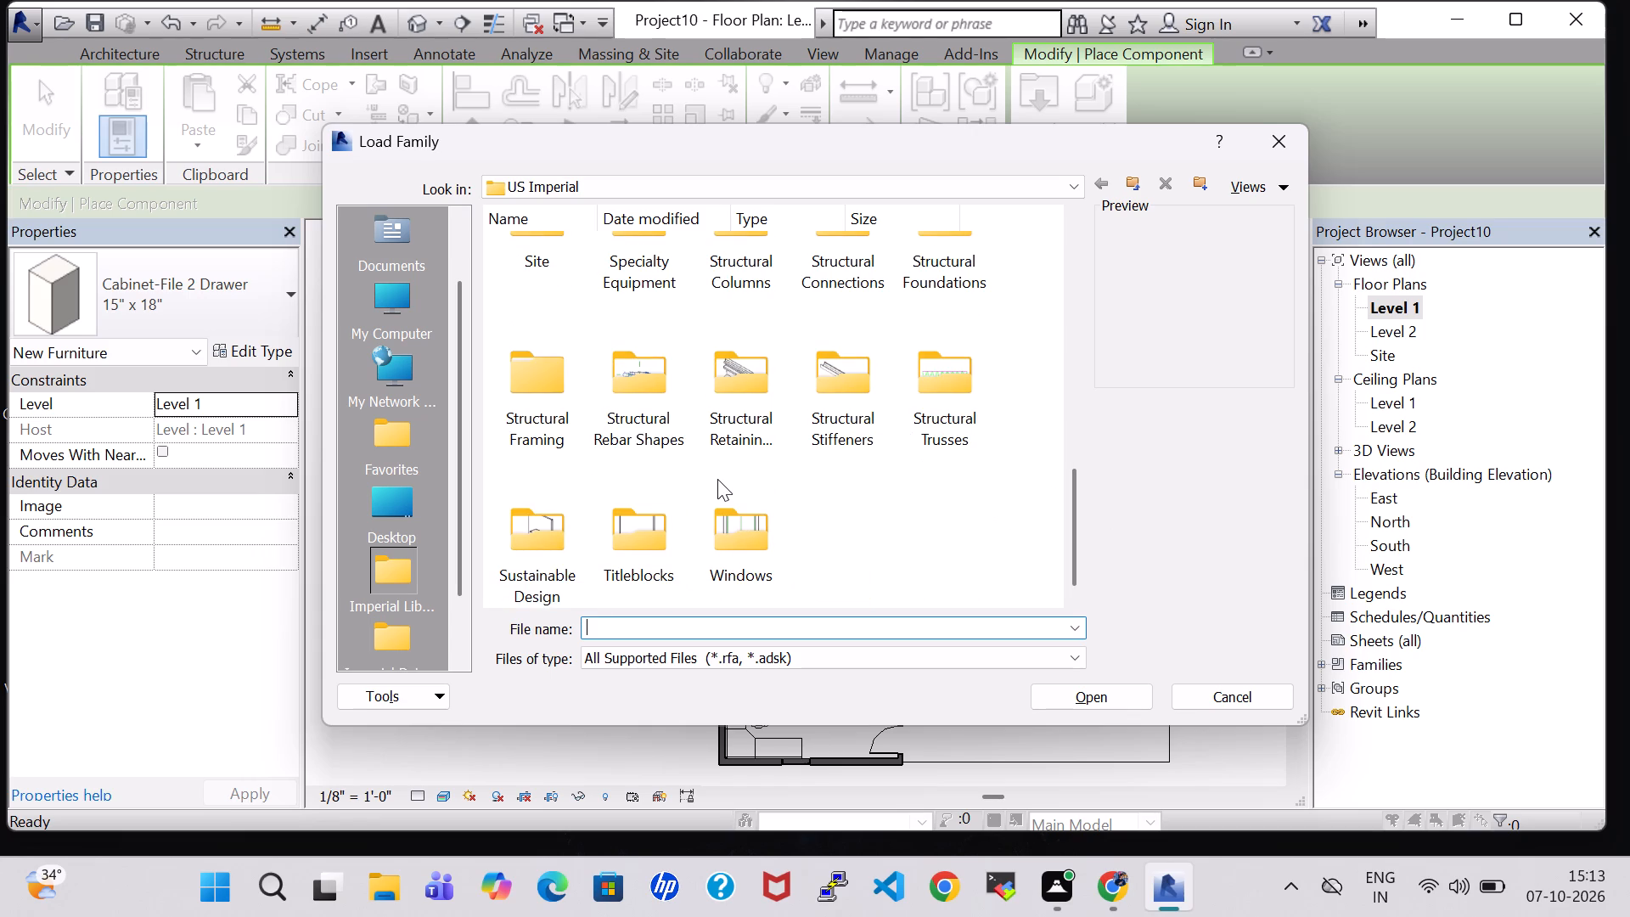
scroll(717, 479, "up", 3)
scroll(717, 479, "down", 1)
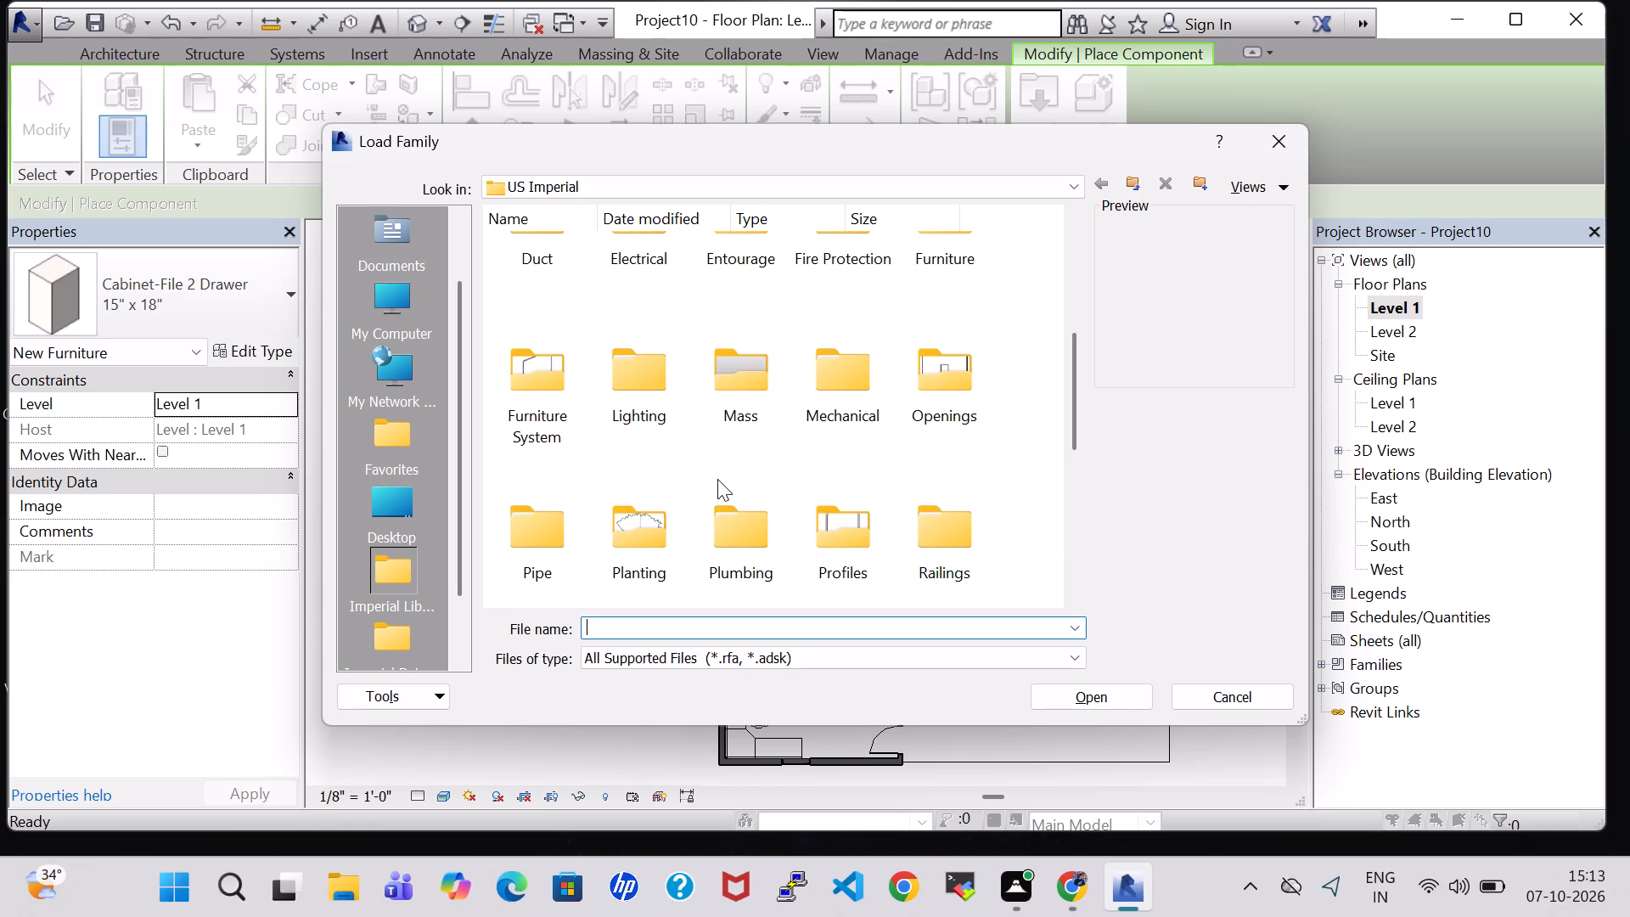
double_click(626, 549)
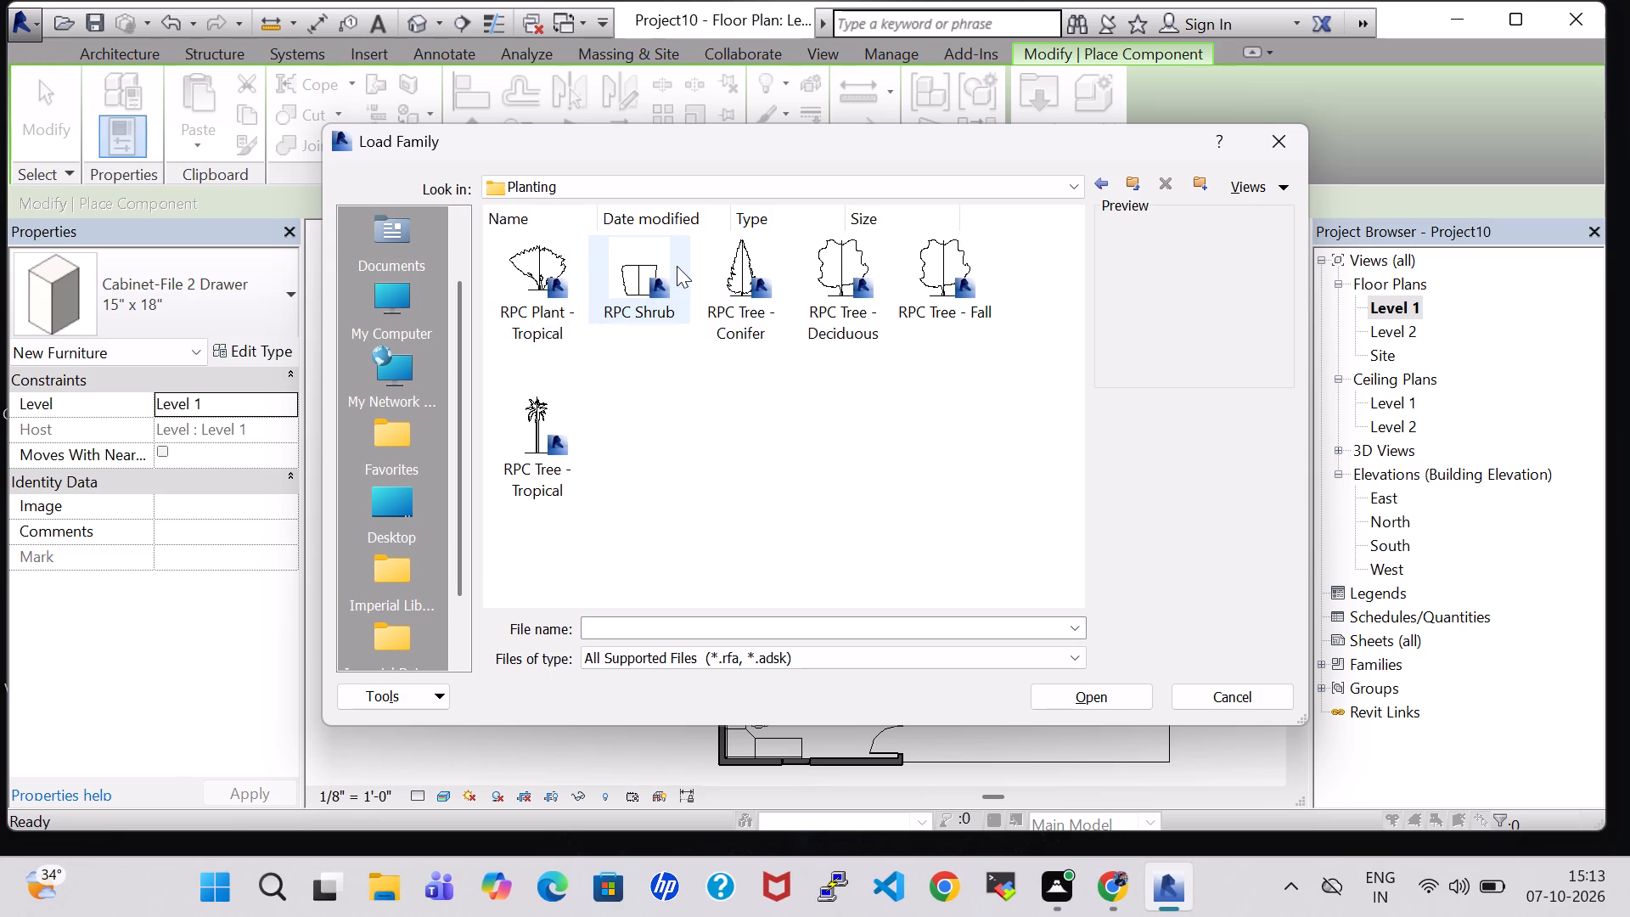
left_click(789, 256)
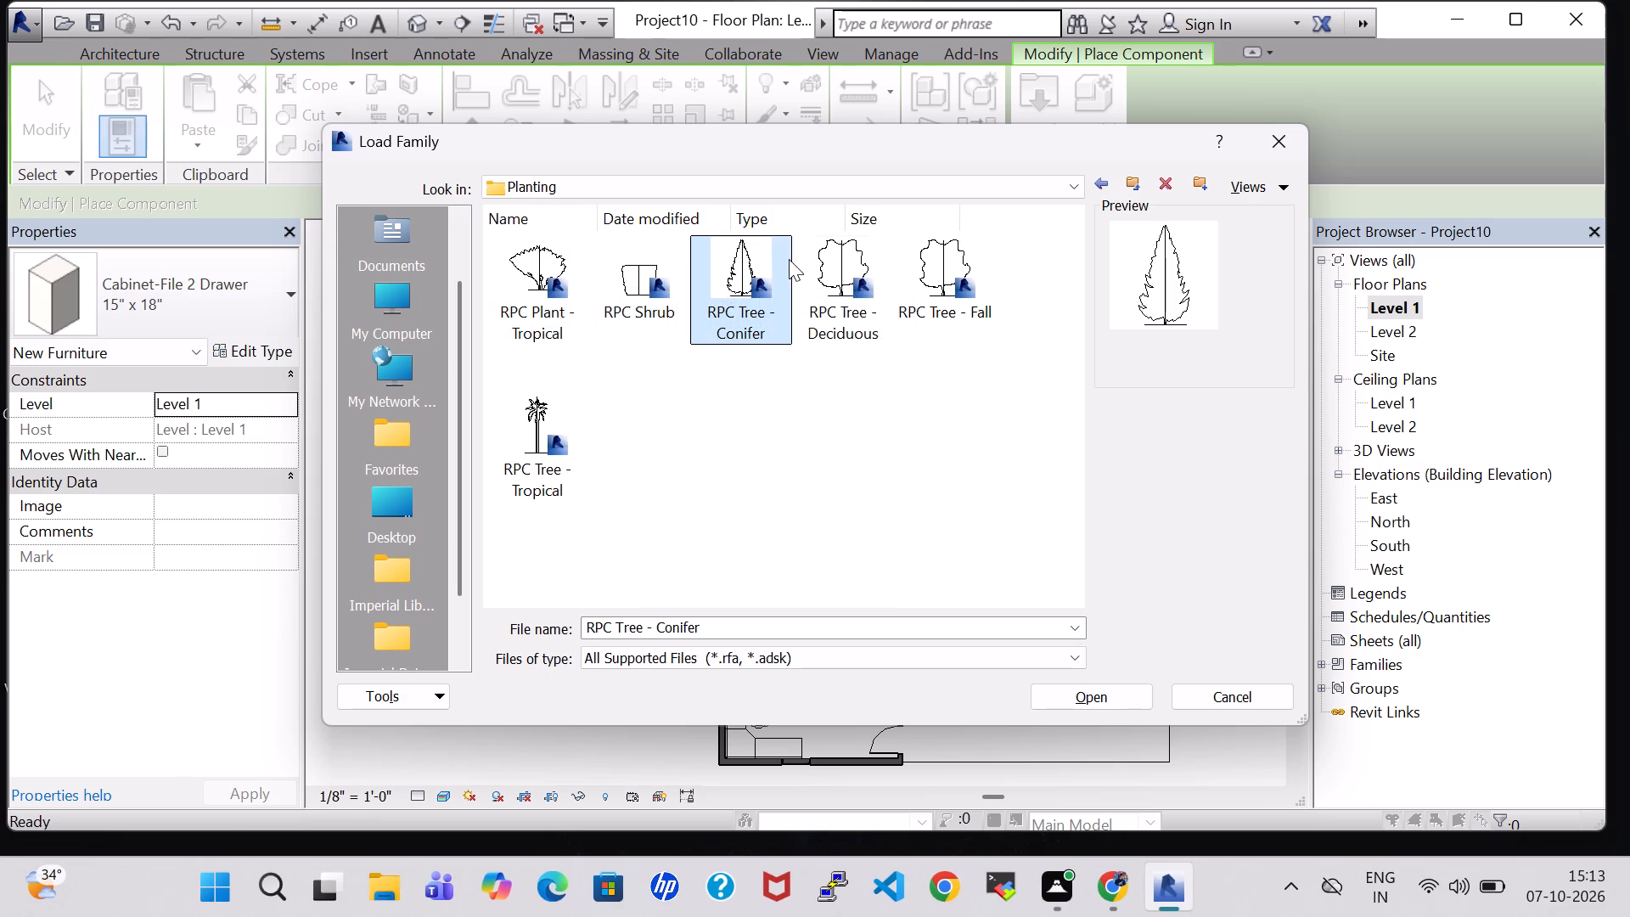
left_click(1107, 688)
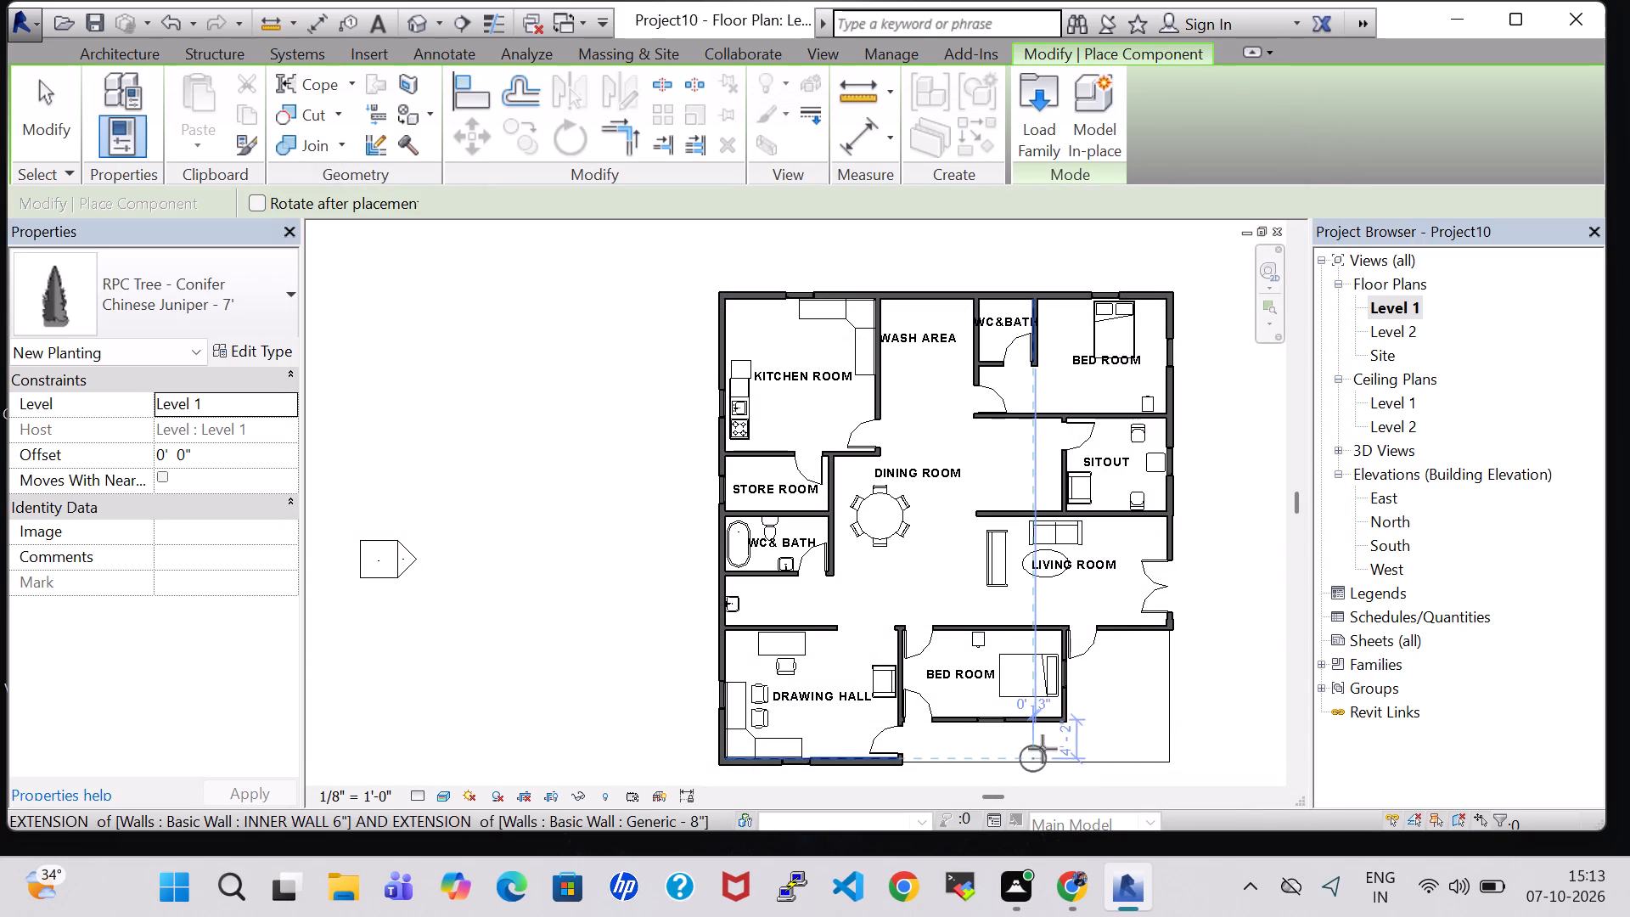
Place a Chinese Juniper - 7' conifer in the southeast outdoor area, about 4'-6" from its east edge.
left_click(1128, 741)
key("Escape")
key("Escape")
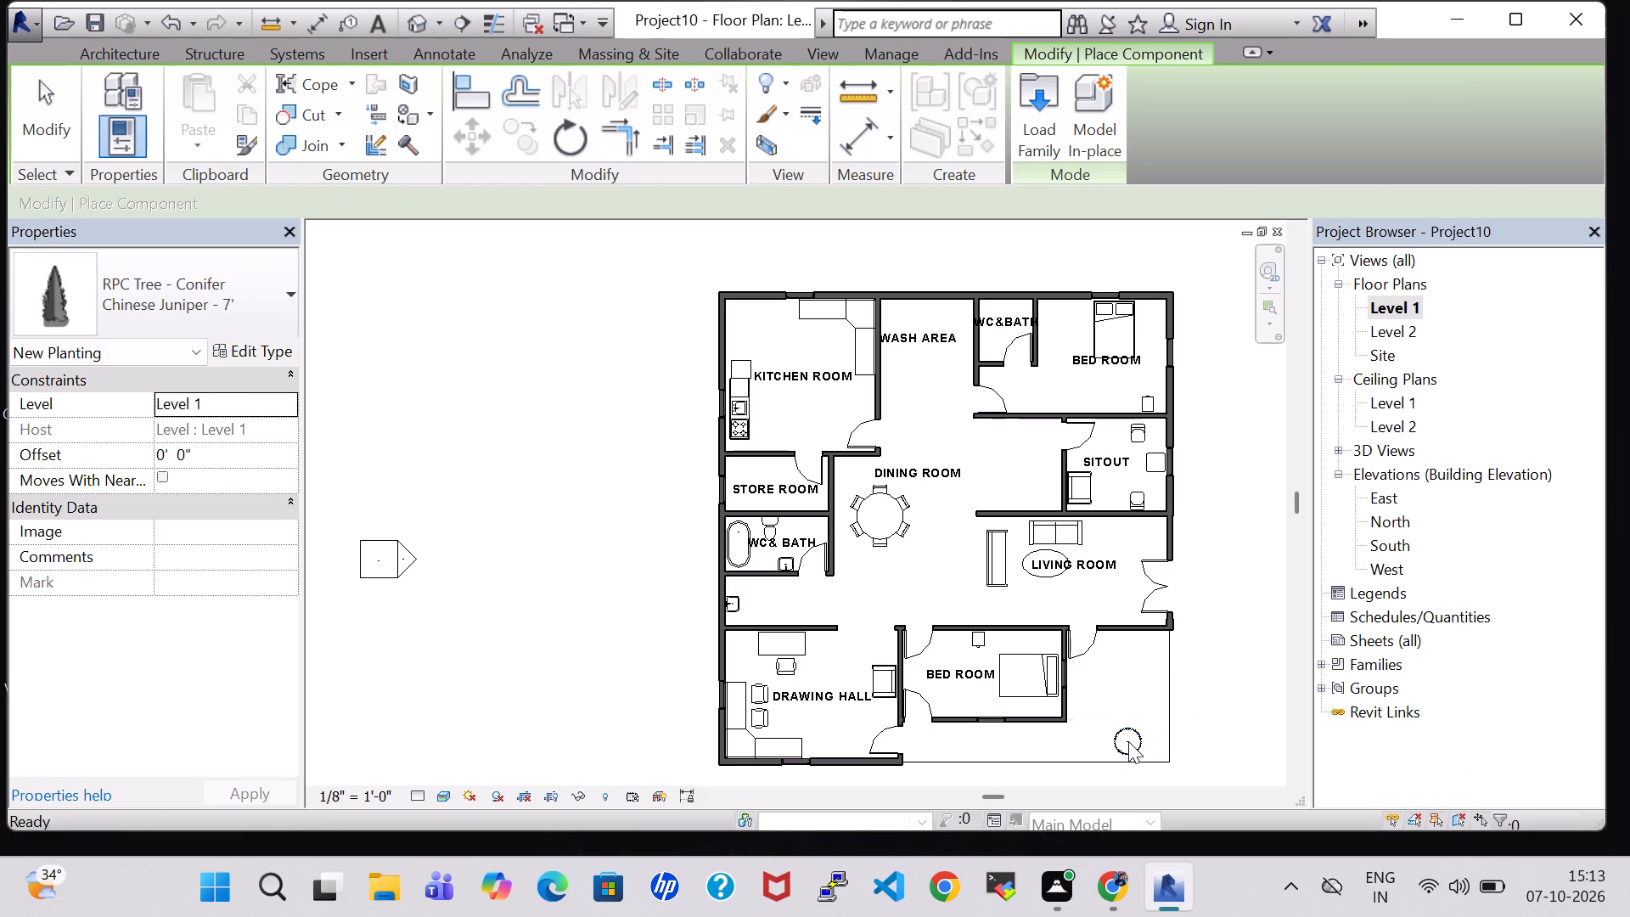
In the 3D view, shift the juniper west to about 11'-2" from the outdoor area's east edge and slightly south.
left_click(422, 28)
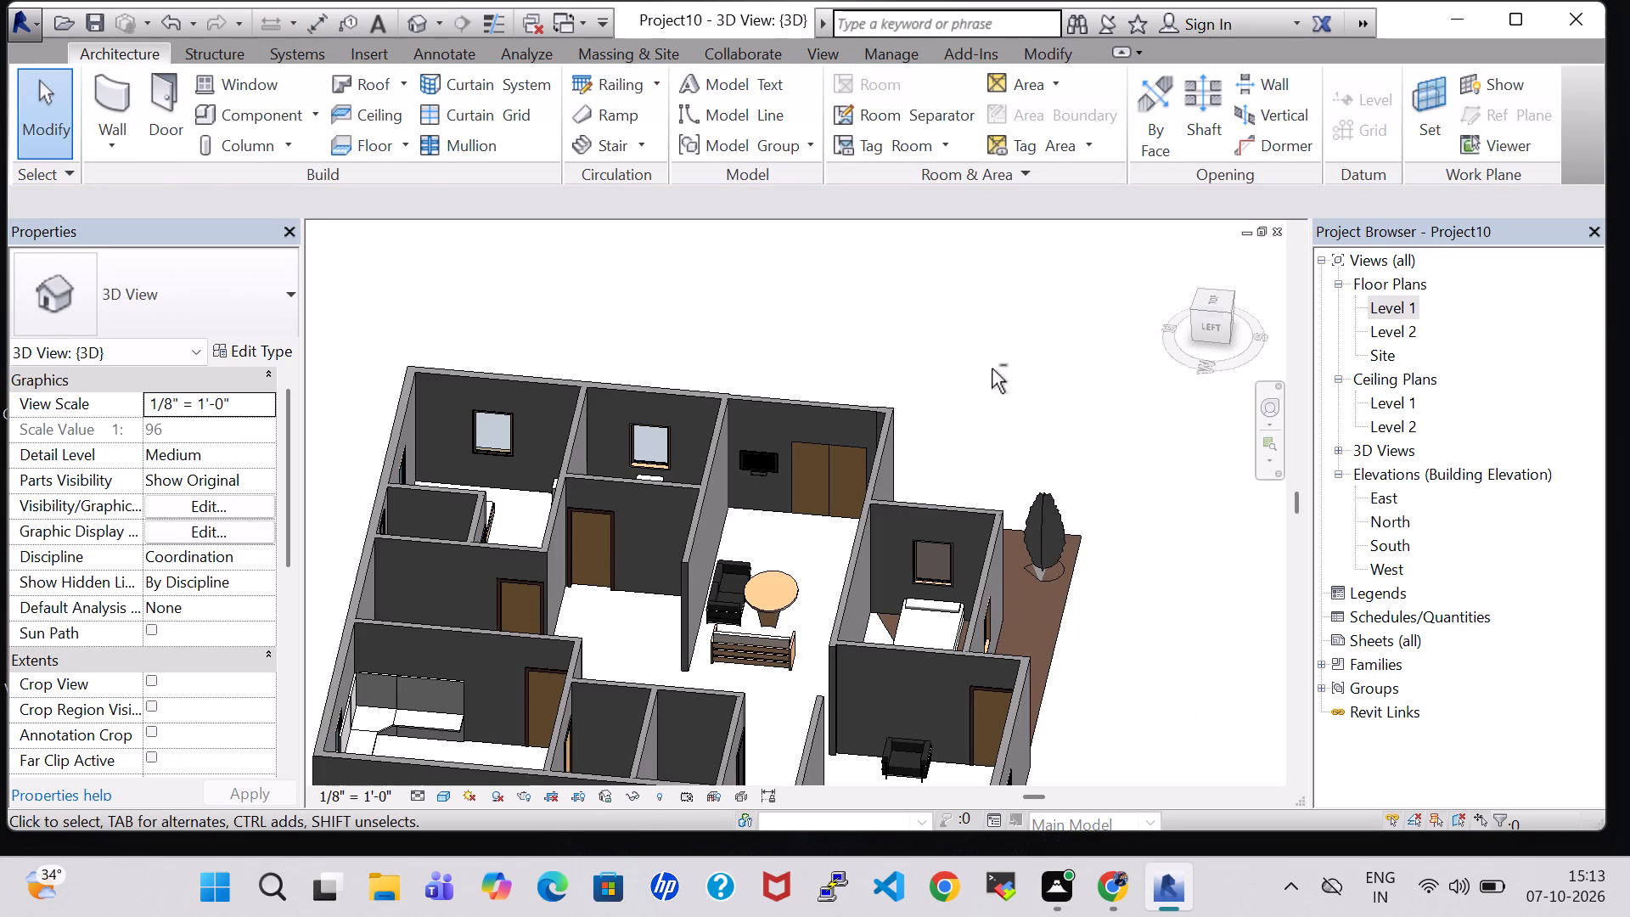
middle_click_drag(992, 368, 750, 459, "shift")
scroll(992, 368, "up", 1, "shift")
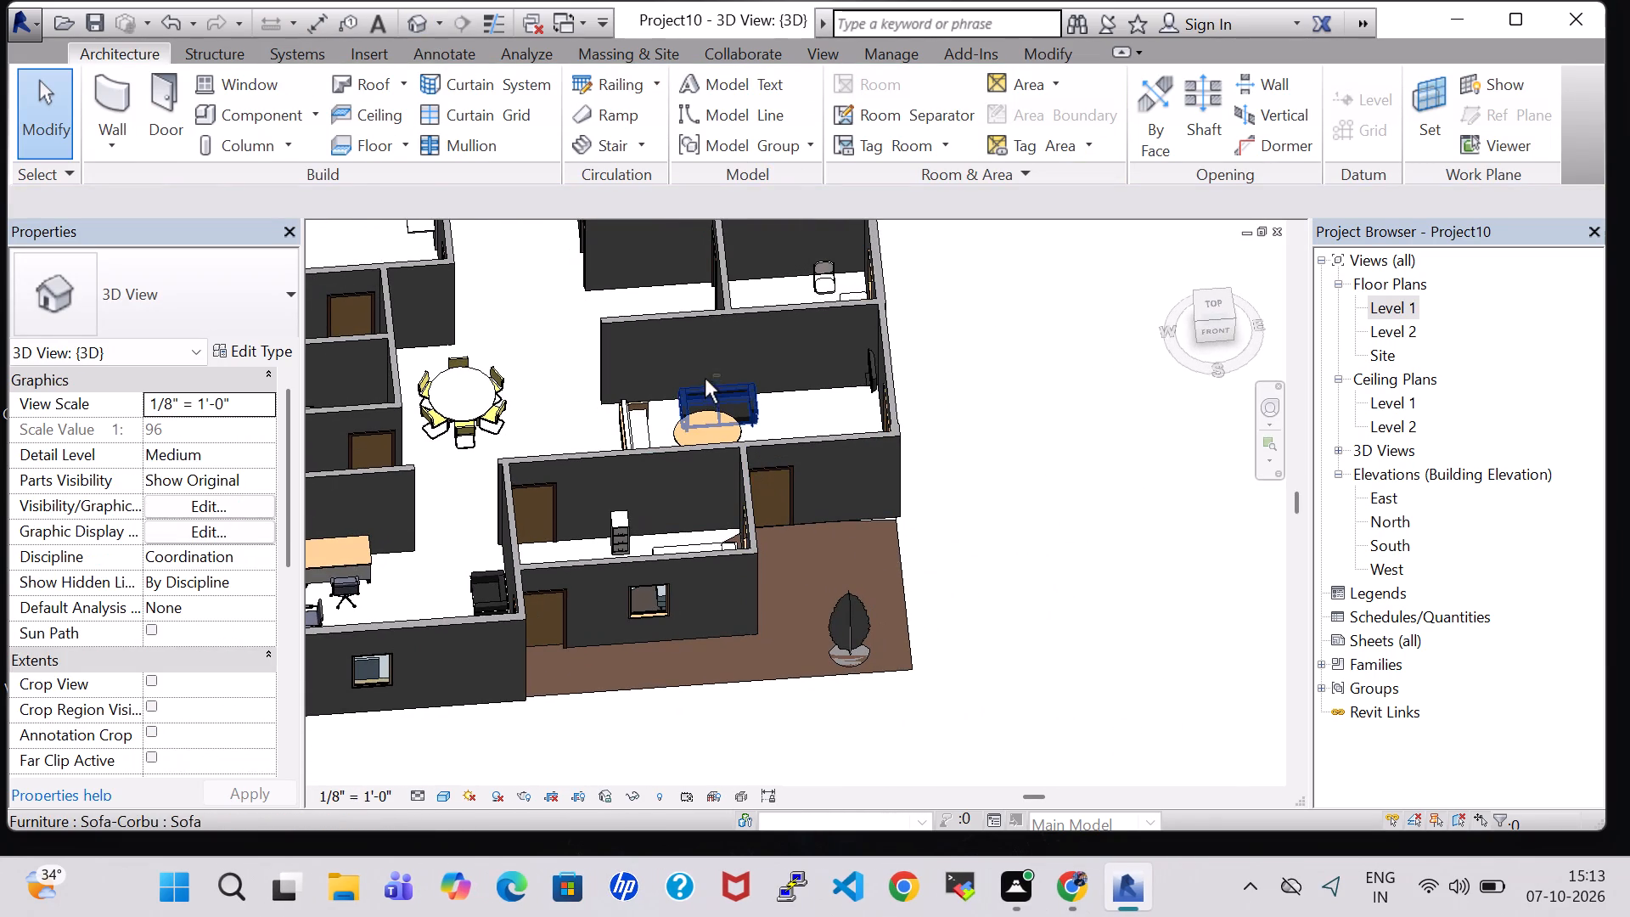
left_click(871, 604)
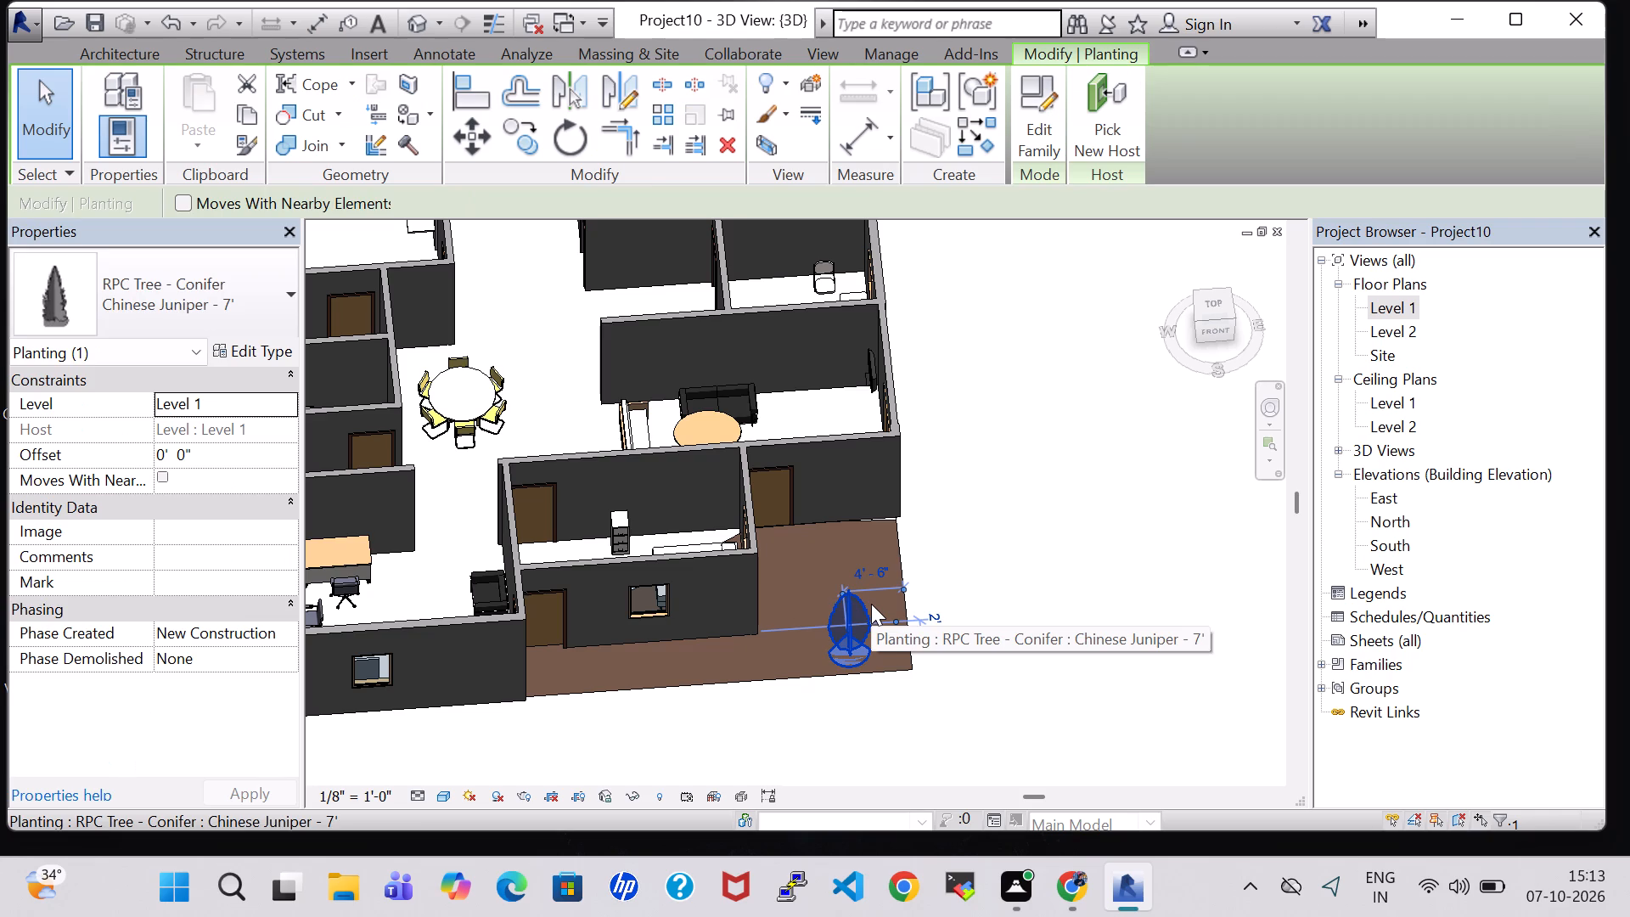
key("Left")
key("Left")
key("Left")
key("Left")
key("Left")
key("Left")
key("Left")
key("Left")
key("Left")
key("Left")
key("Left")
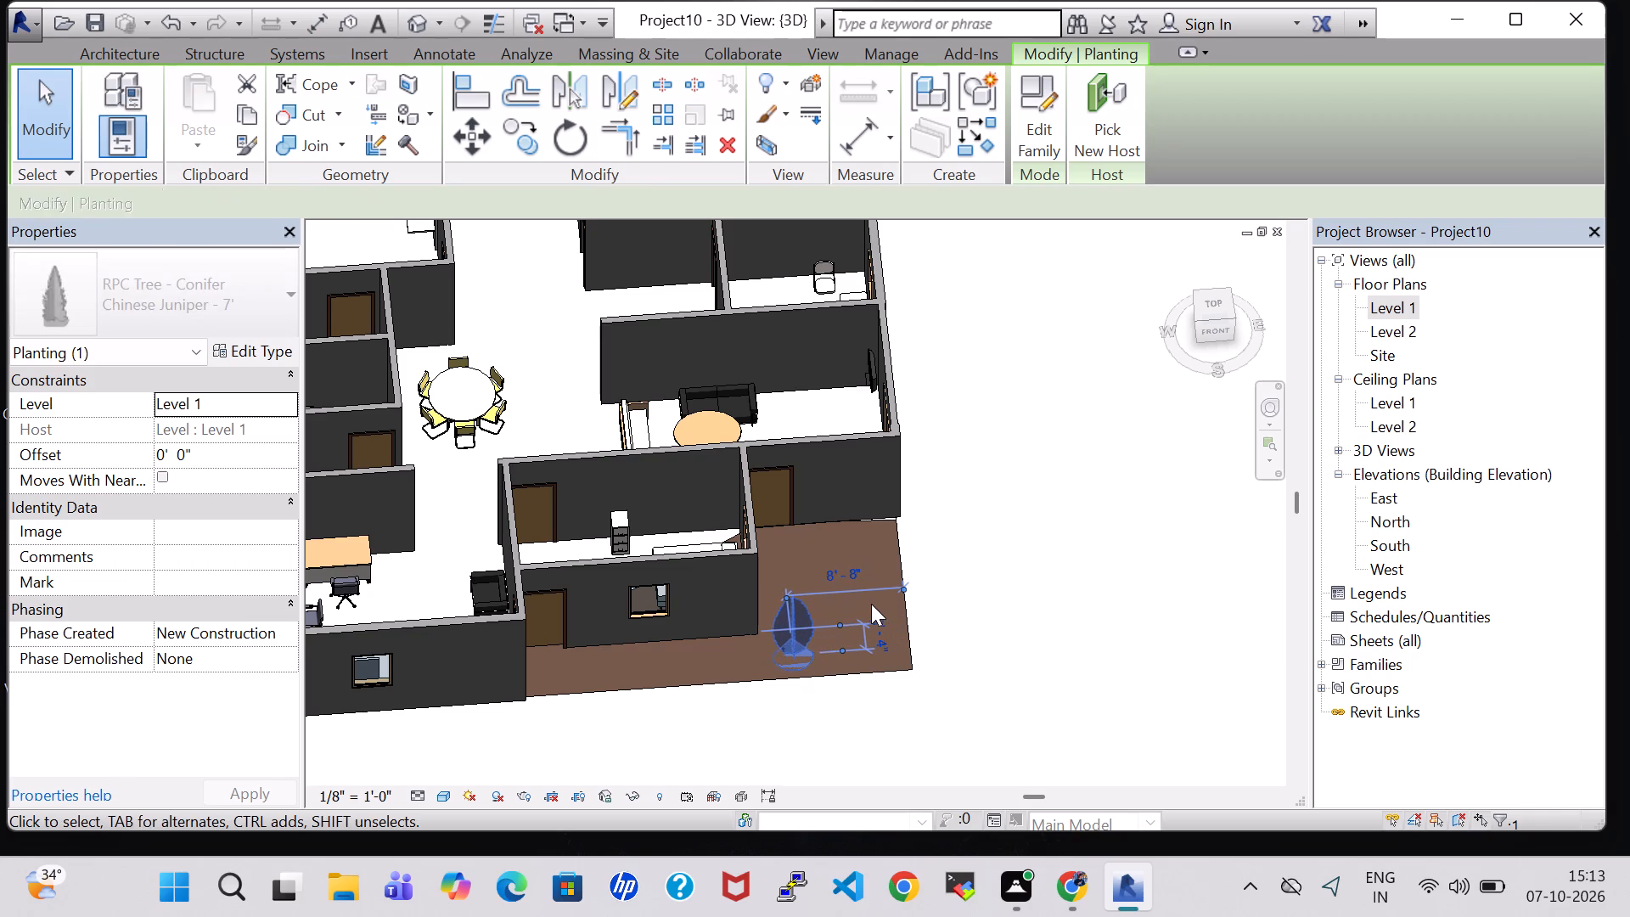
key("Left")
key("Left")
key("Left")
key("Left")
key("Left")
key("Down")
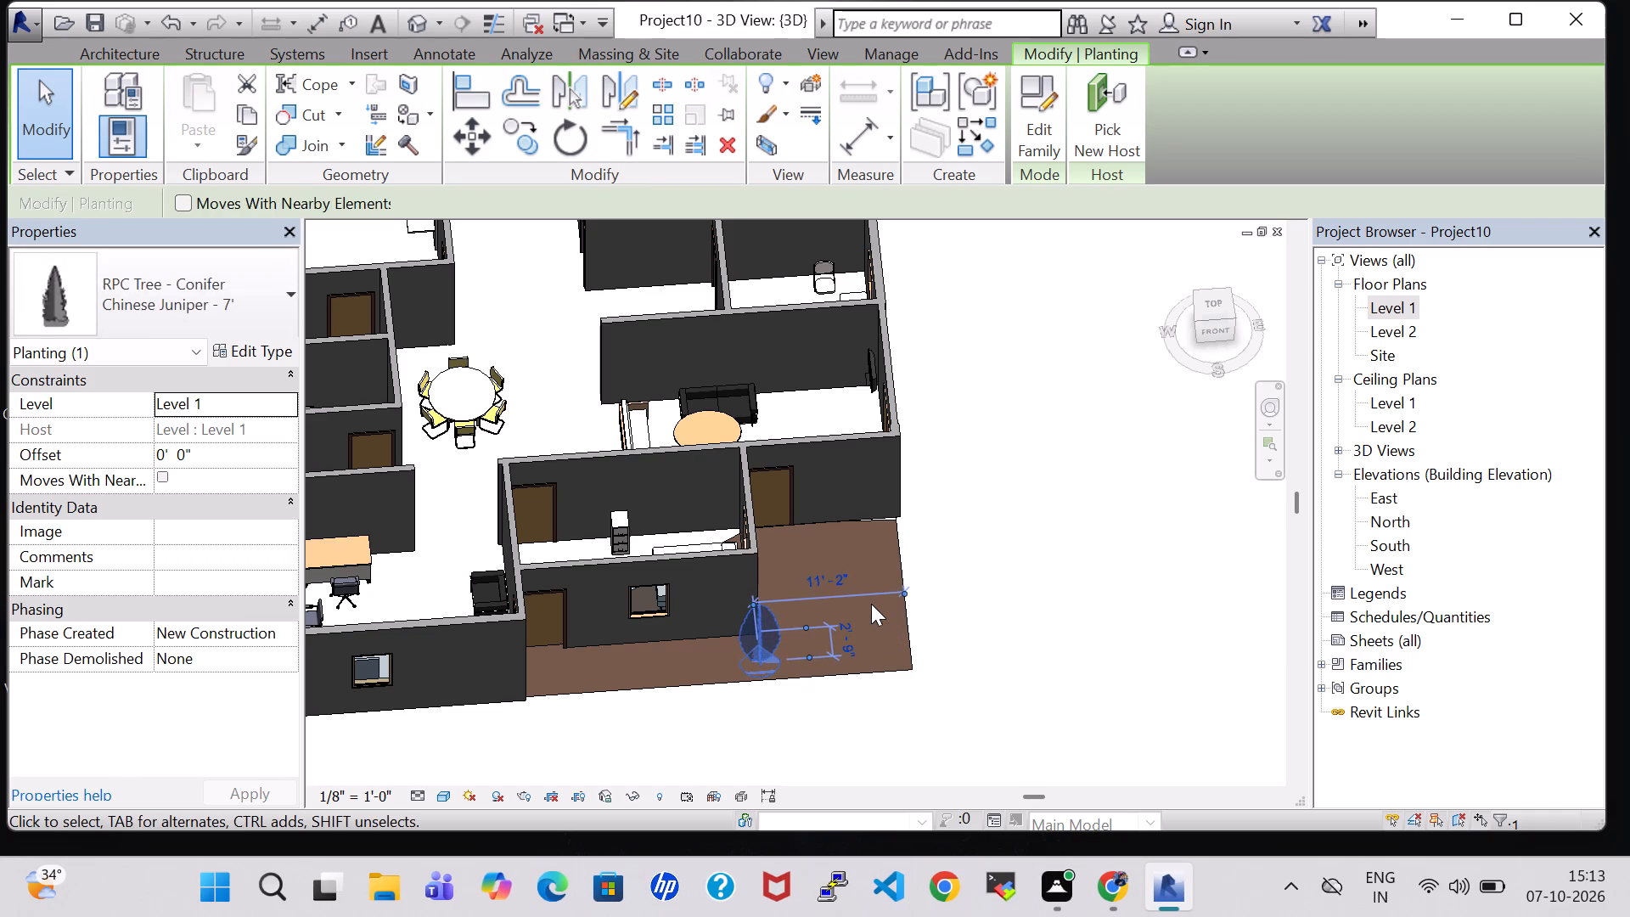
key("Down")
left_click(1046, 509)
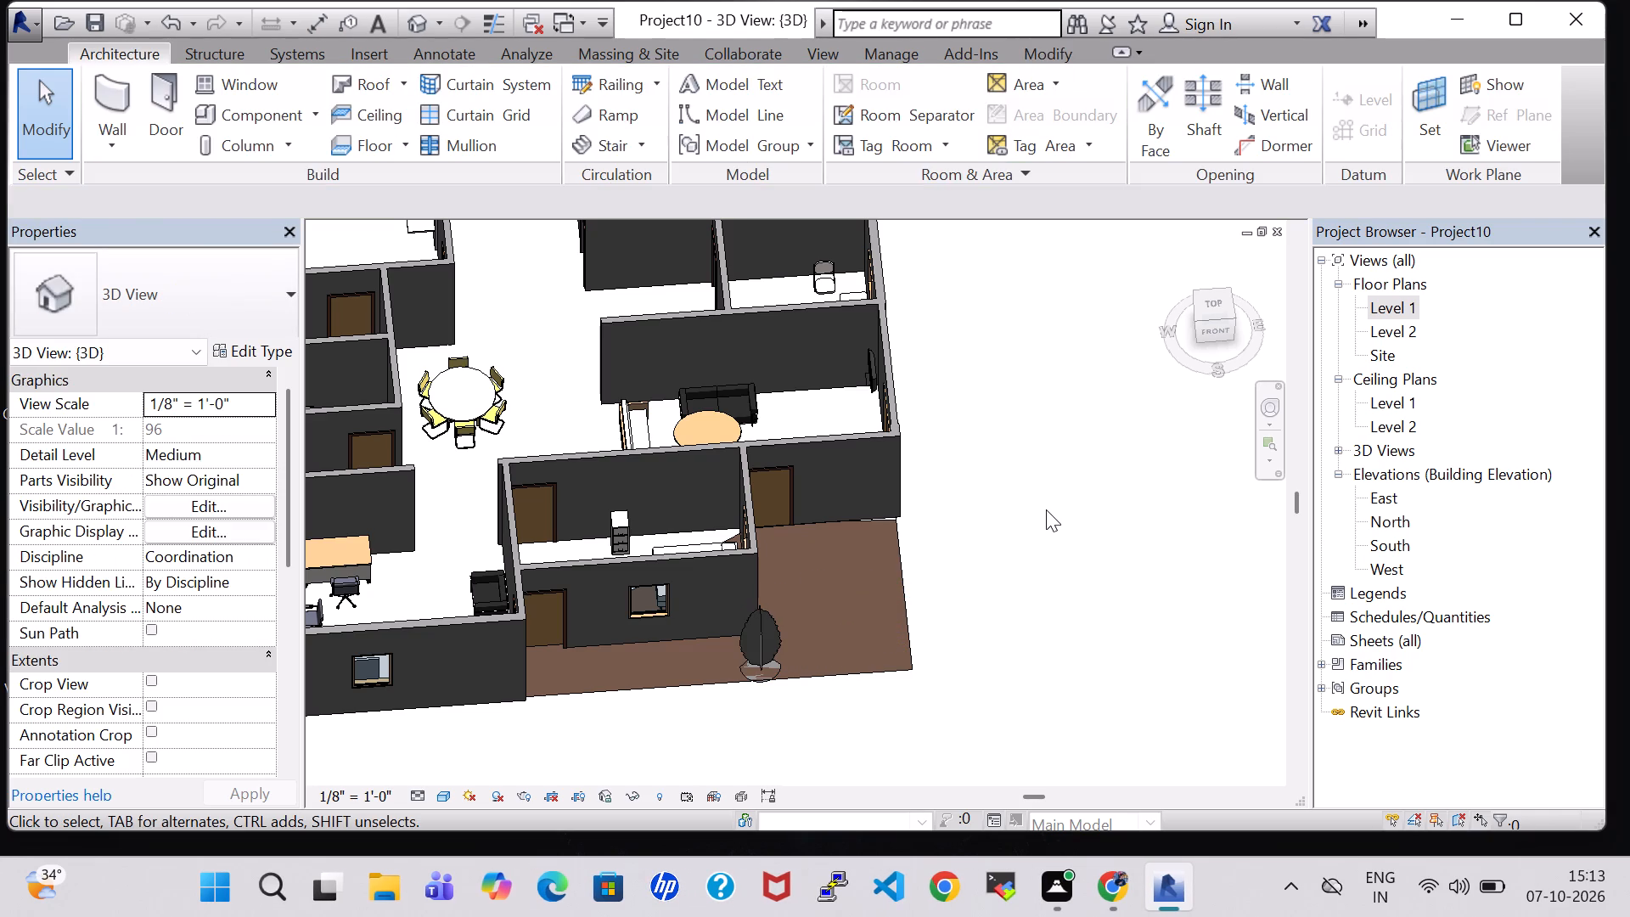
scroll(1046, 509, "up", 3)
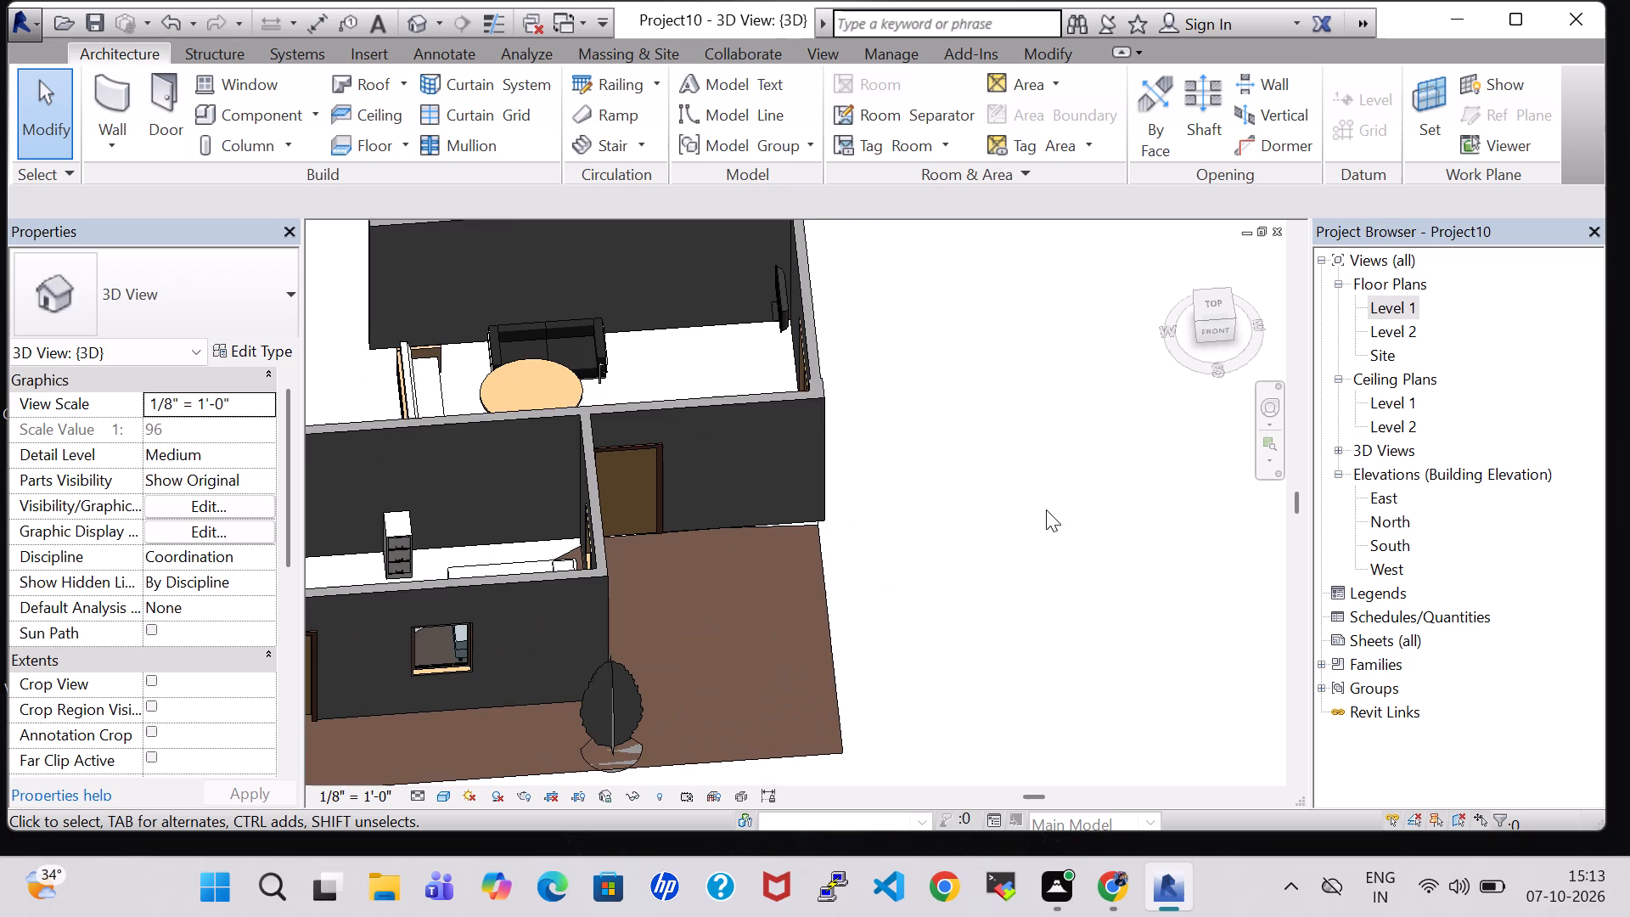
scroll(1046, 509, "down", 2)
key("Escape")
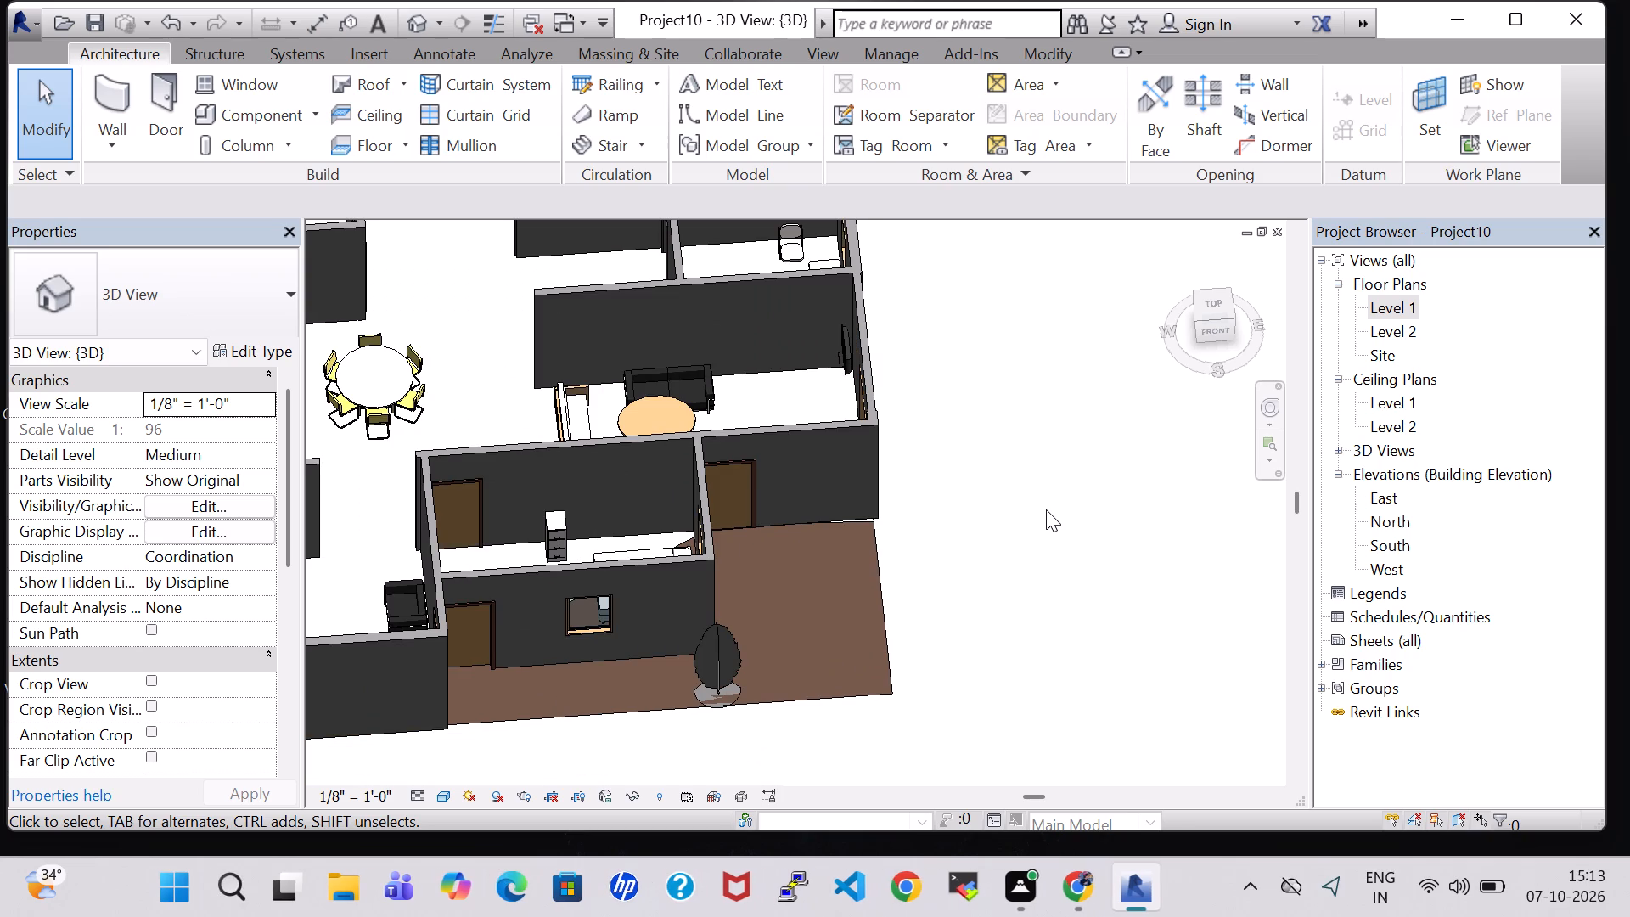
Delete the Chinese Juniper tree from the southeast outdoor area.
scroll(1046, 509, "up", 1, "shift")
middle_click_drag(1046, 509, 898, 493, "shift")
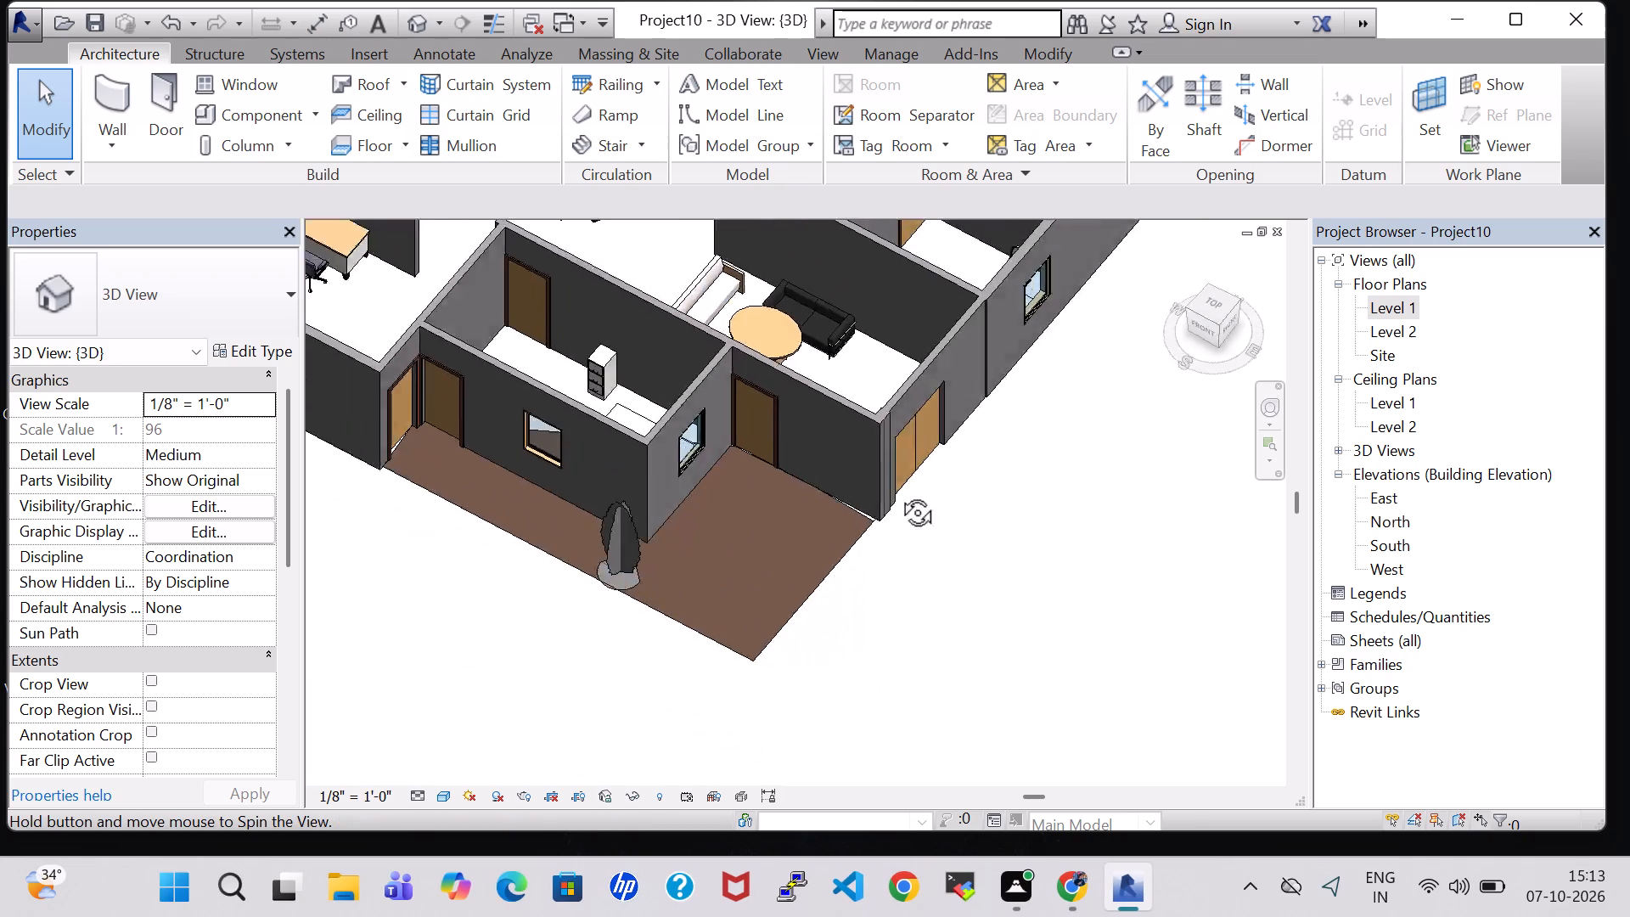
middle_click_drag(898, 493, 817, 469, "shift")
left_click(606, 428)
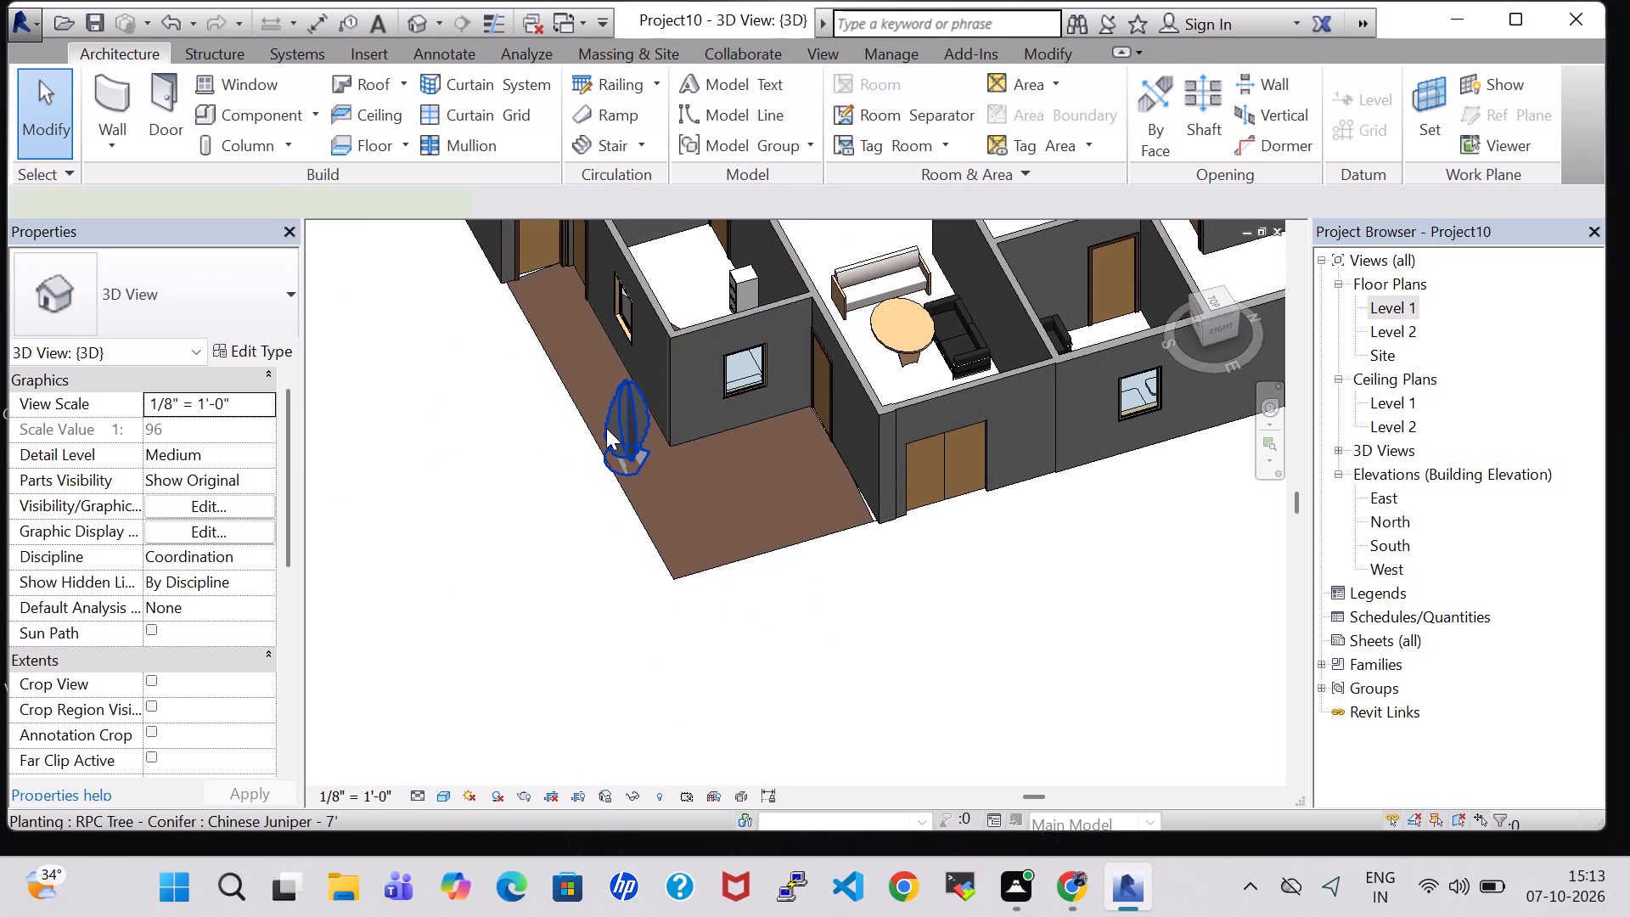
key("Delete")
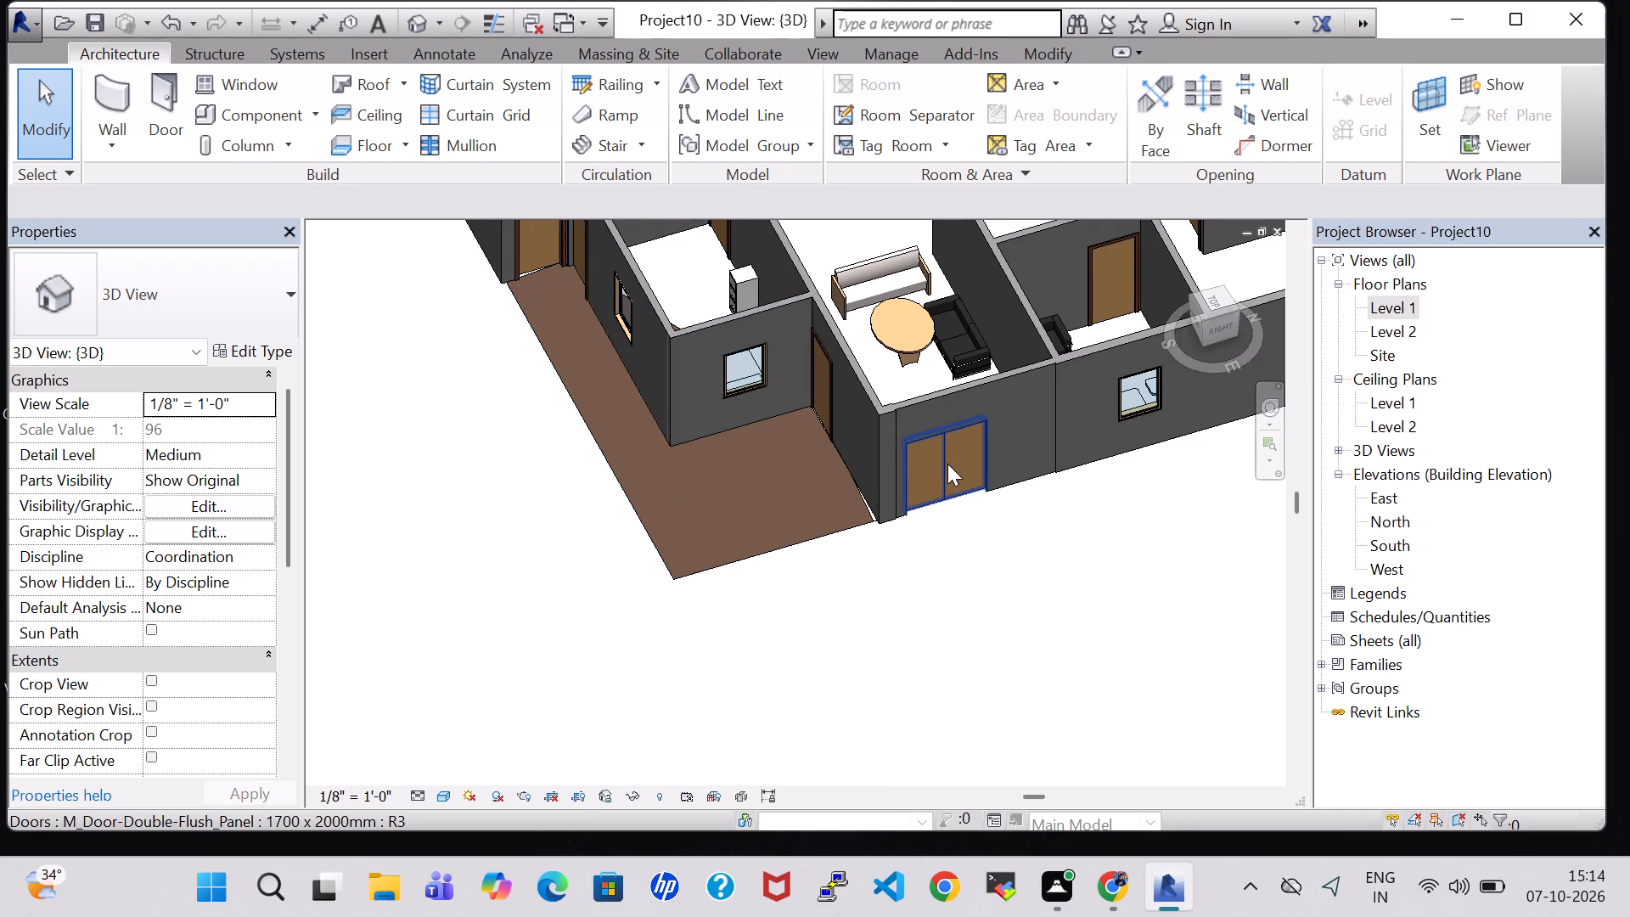
Raise the fixed 36" x 48" window in the drawing hall's west wall to a sill height of 5'-0".
scroll(947, 464, "down", 2)
middle_click_drag(1053, 605, 1055, 707)
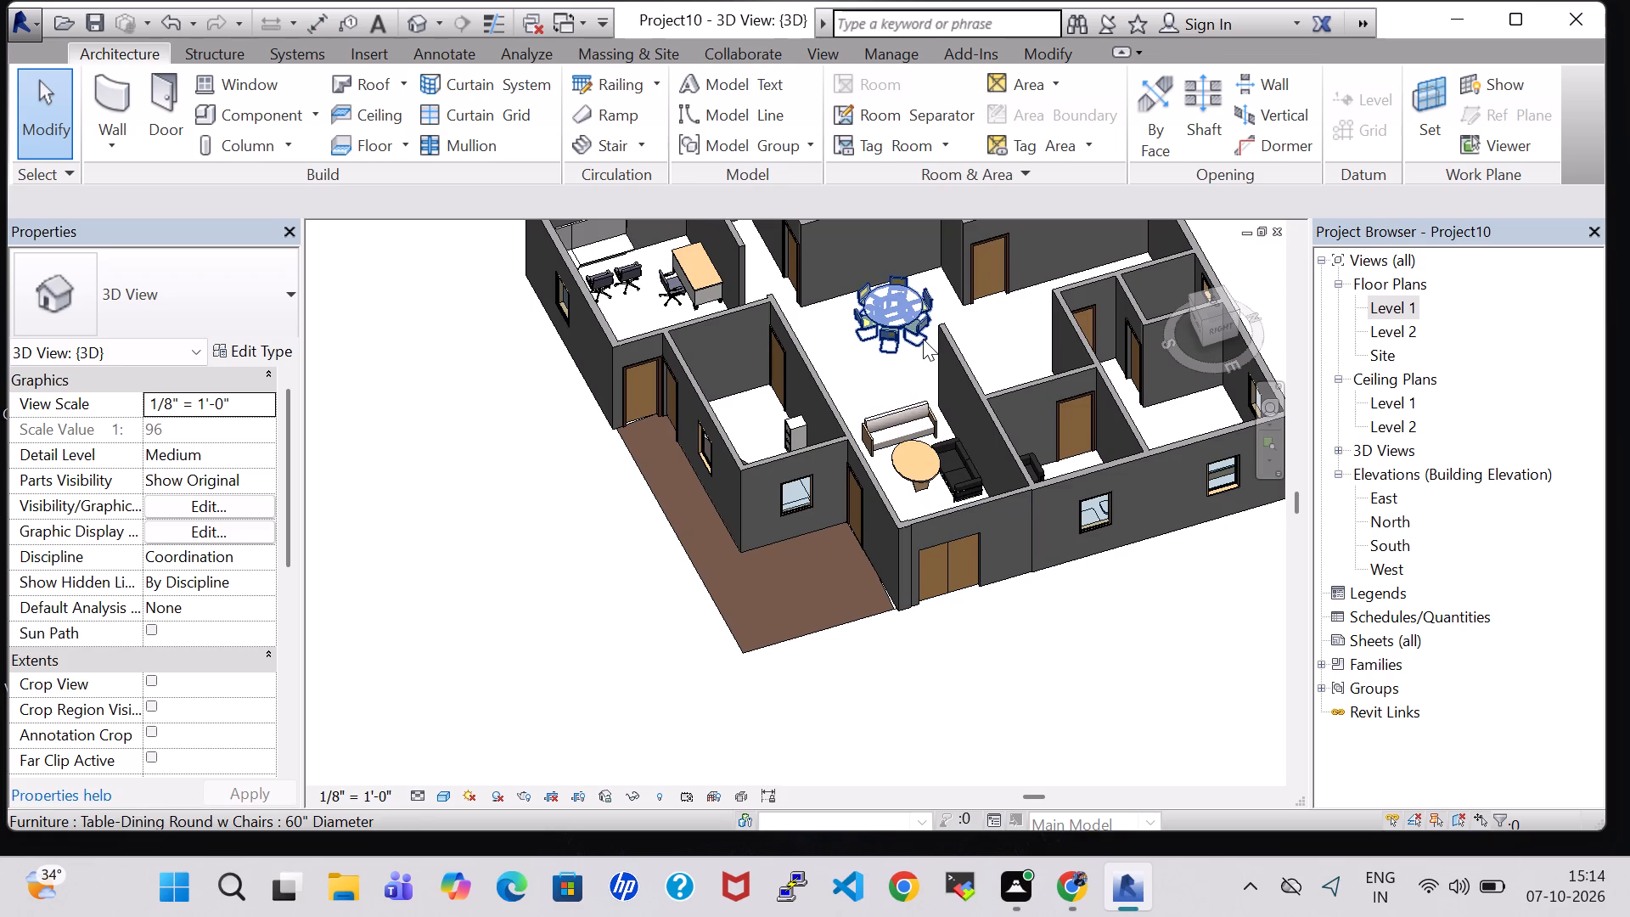
middle_click_drag(916, 368, 896, 372, "shift")
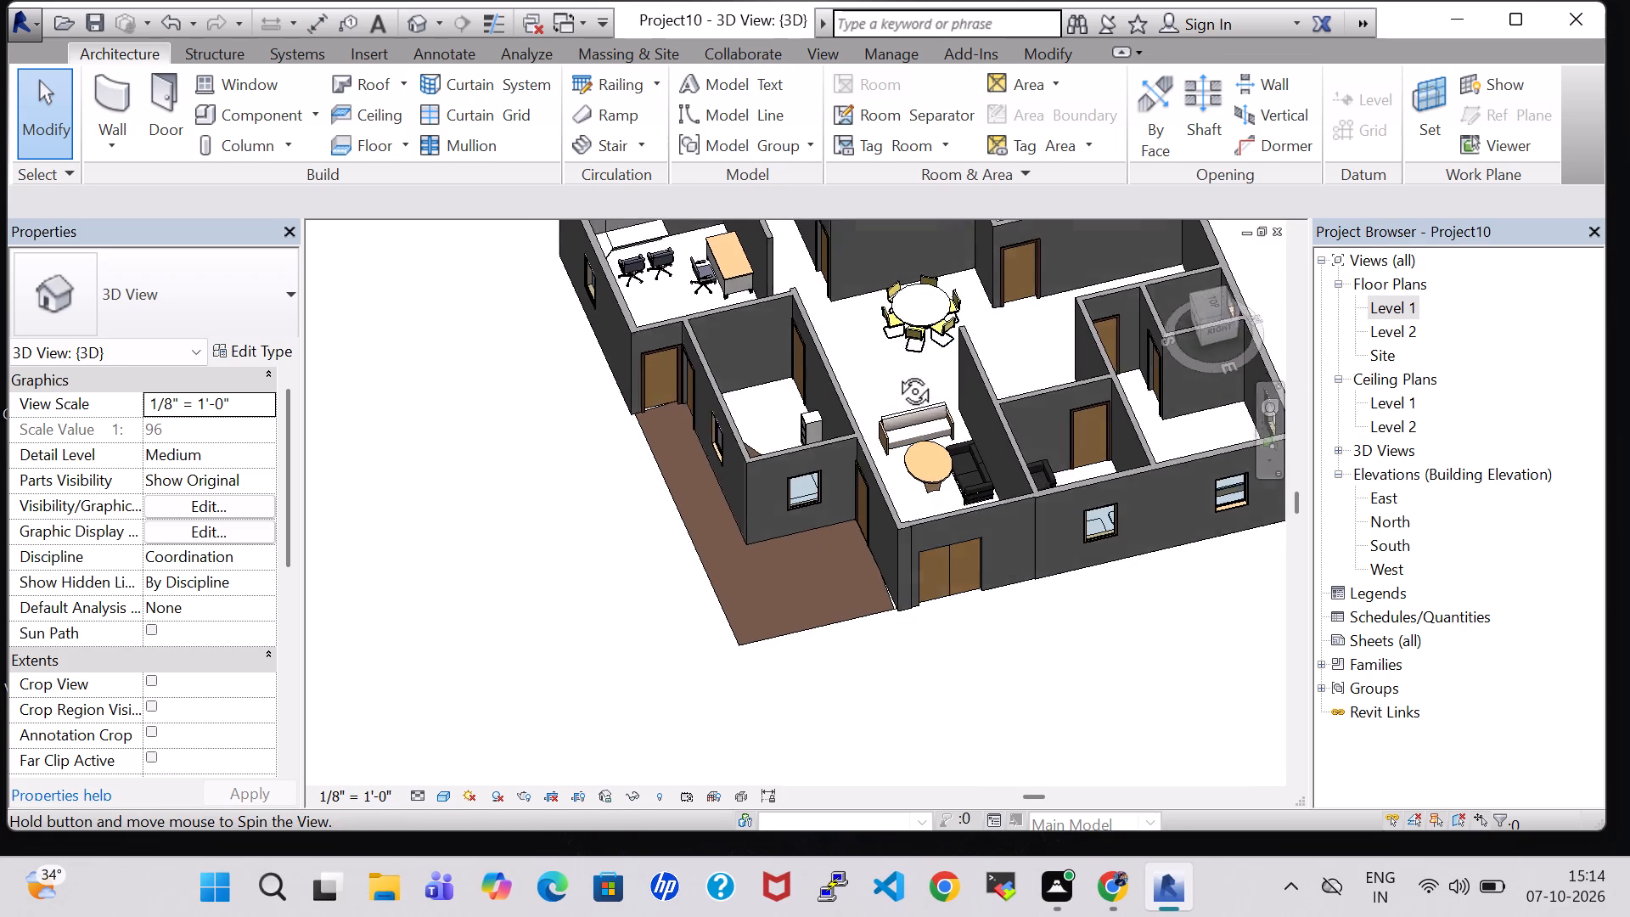
middle_click_drag(896, 372, 870, 374, "shift")
middle_click_drag(902, 297, 902, 338)
scroll(902, 297, "up", 1)
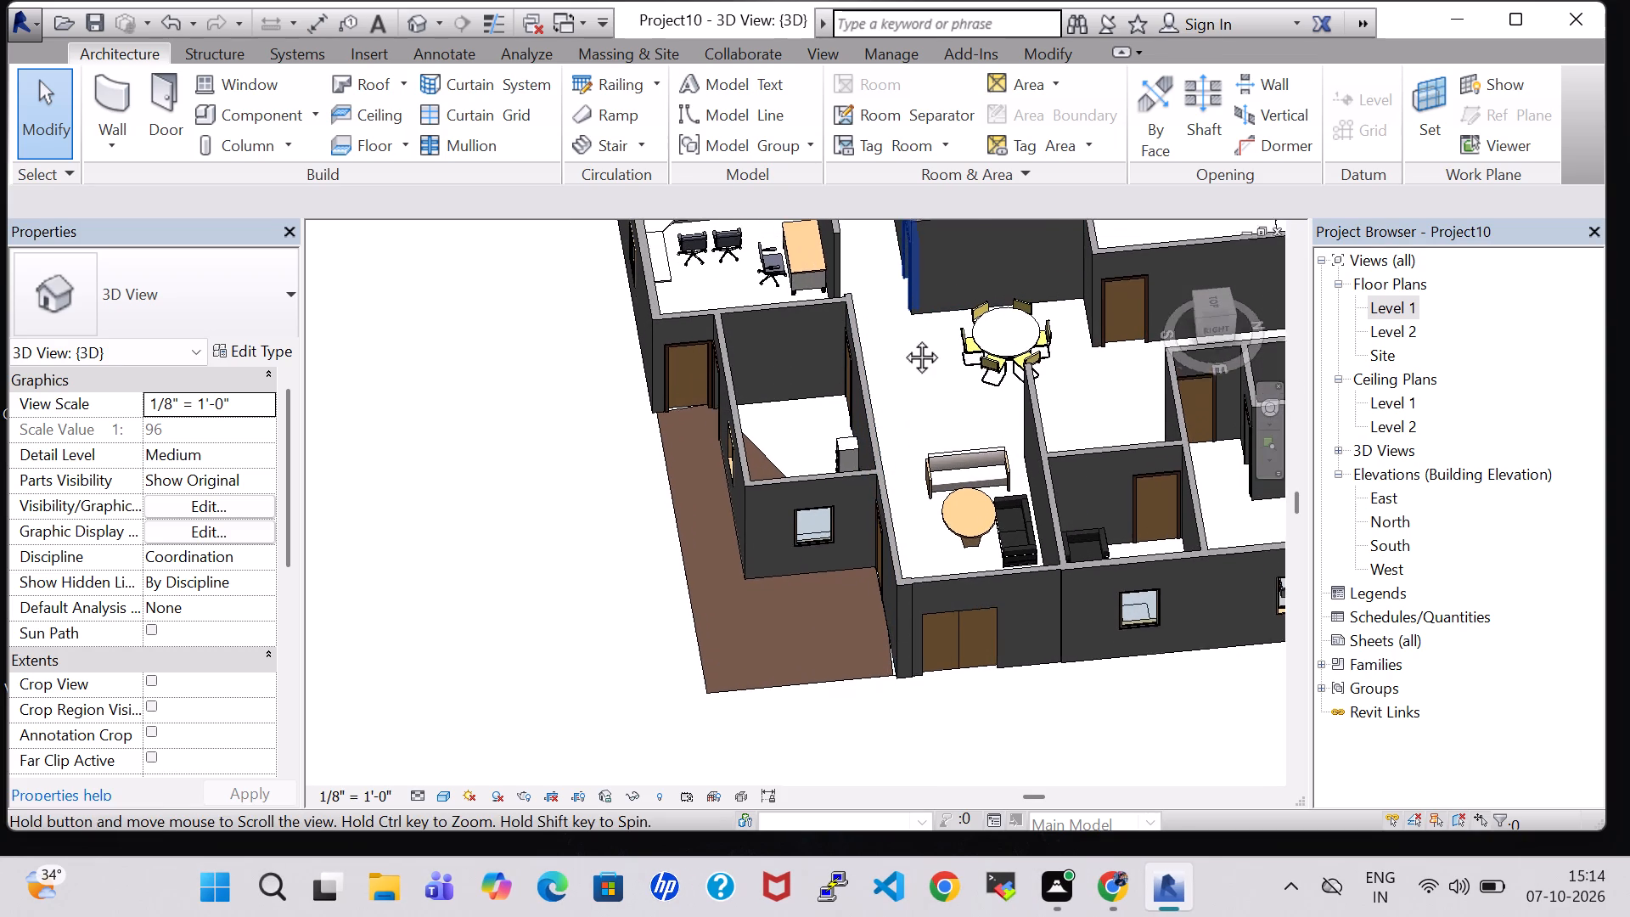
middle_click_drag(902, 338, 910, 462)
middle_click_drag(891, 494, 841, 485, "shift")
scroll(958, 426, "up", 1)
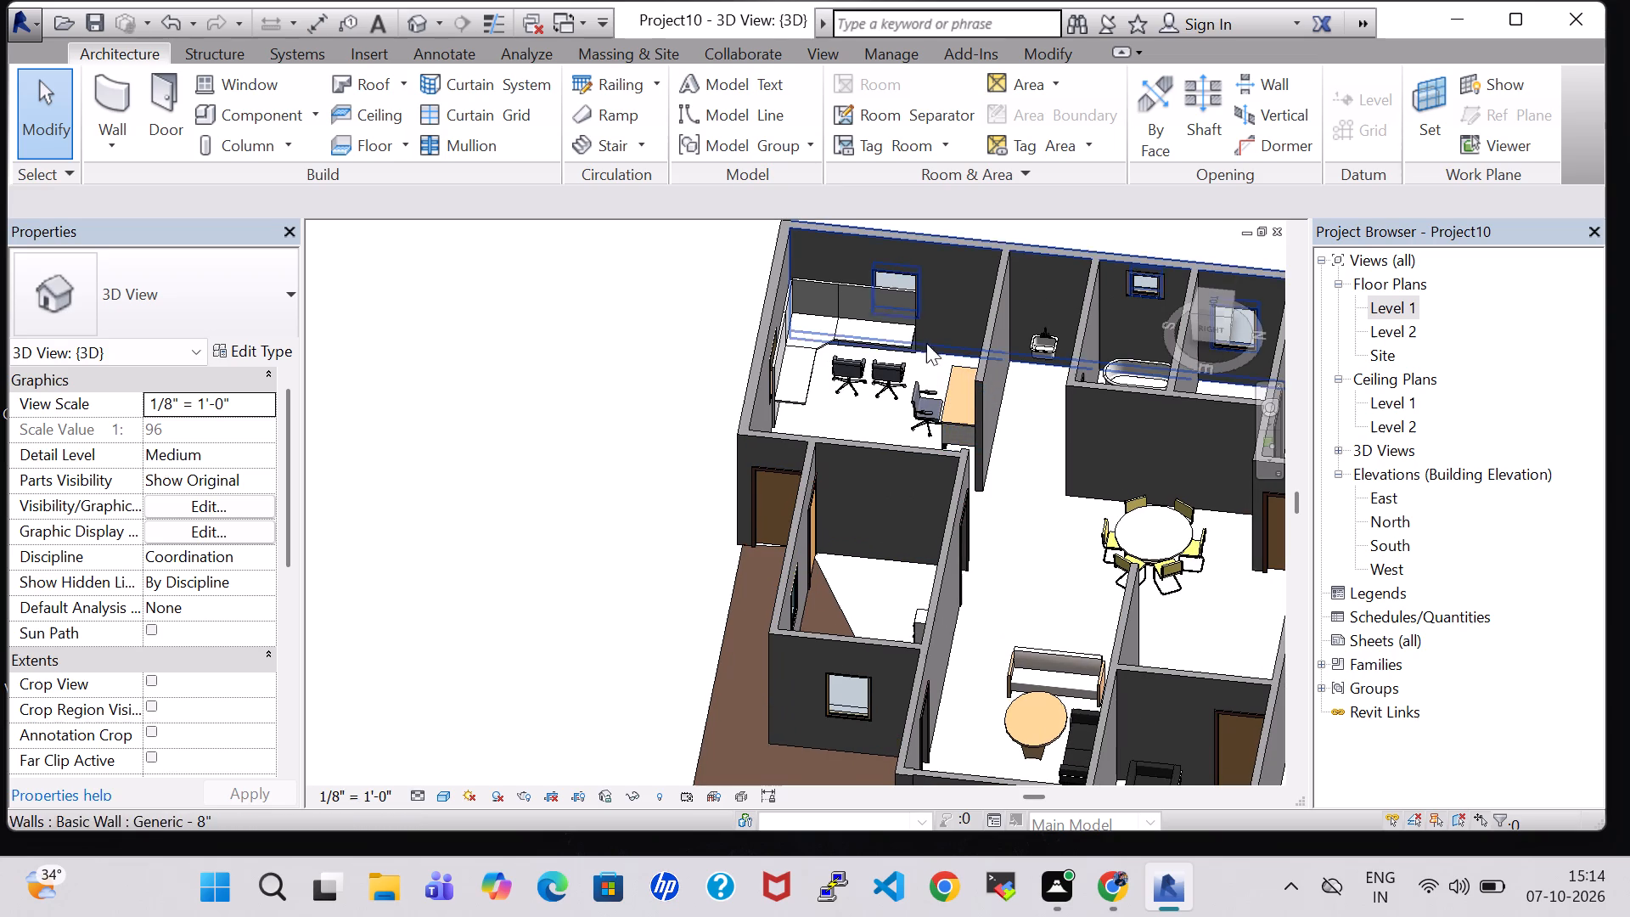
left_click(873, 275)
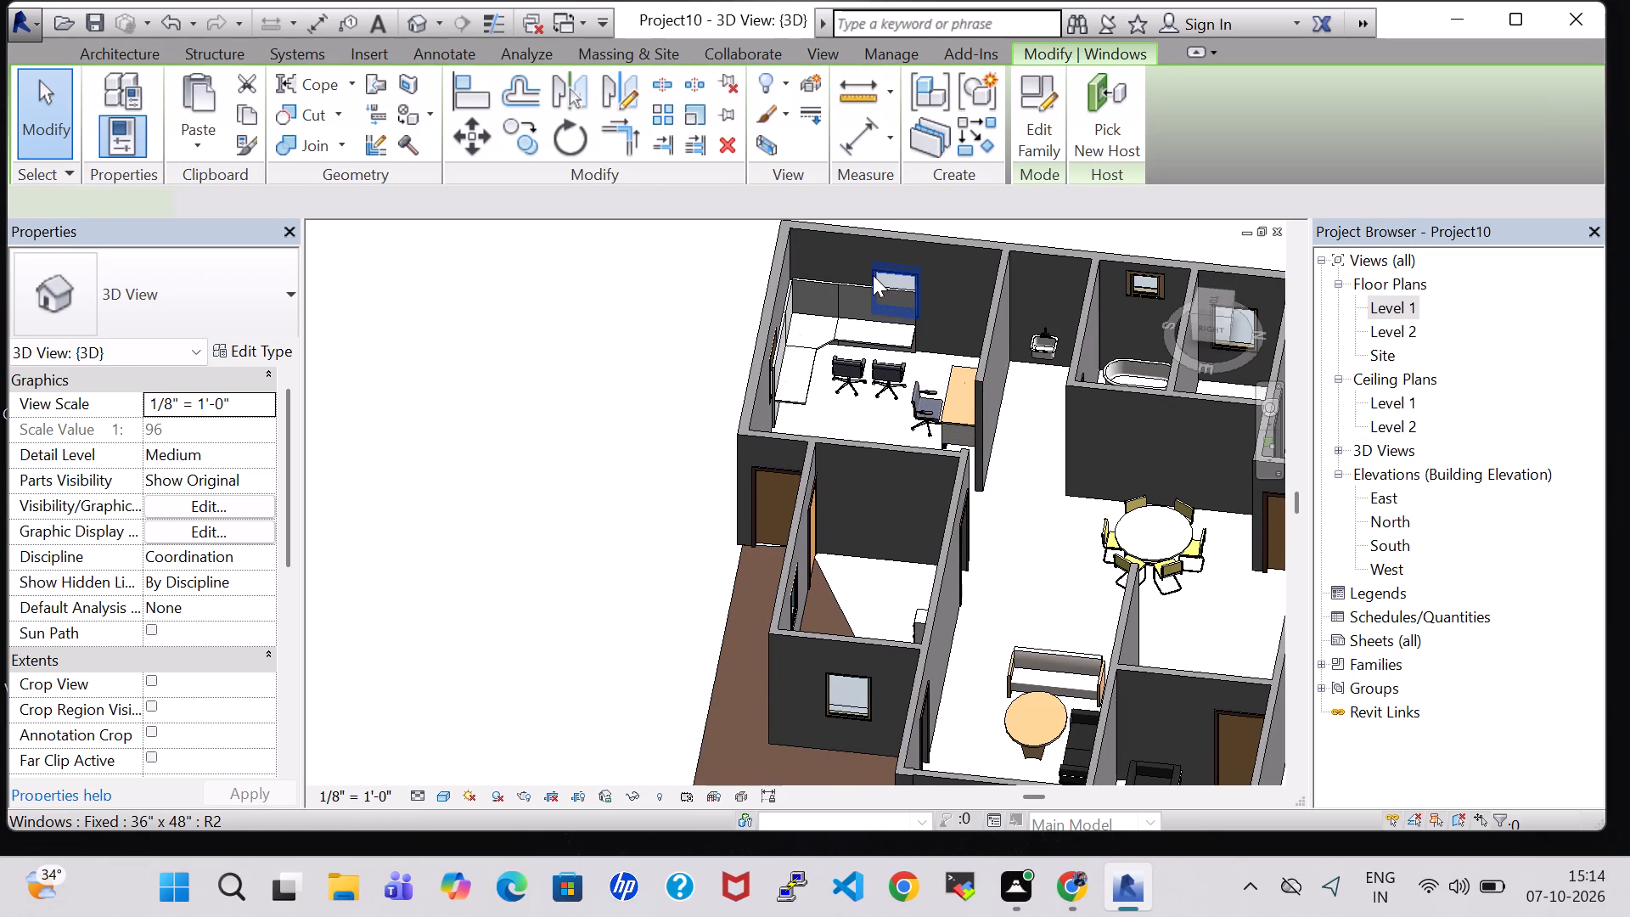
key("Up")
key("Up")
key("Up")
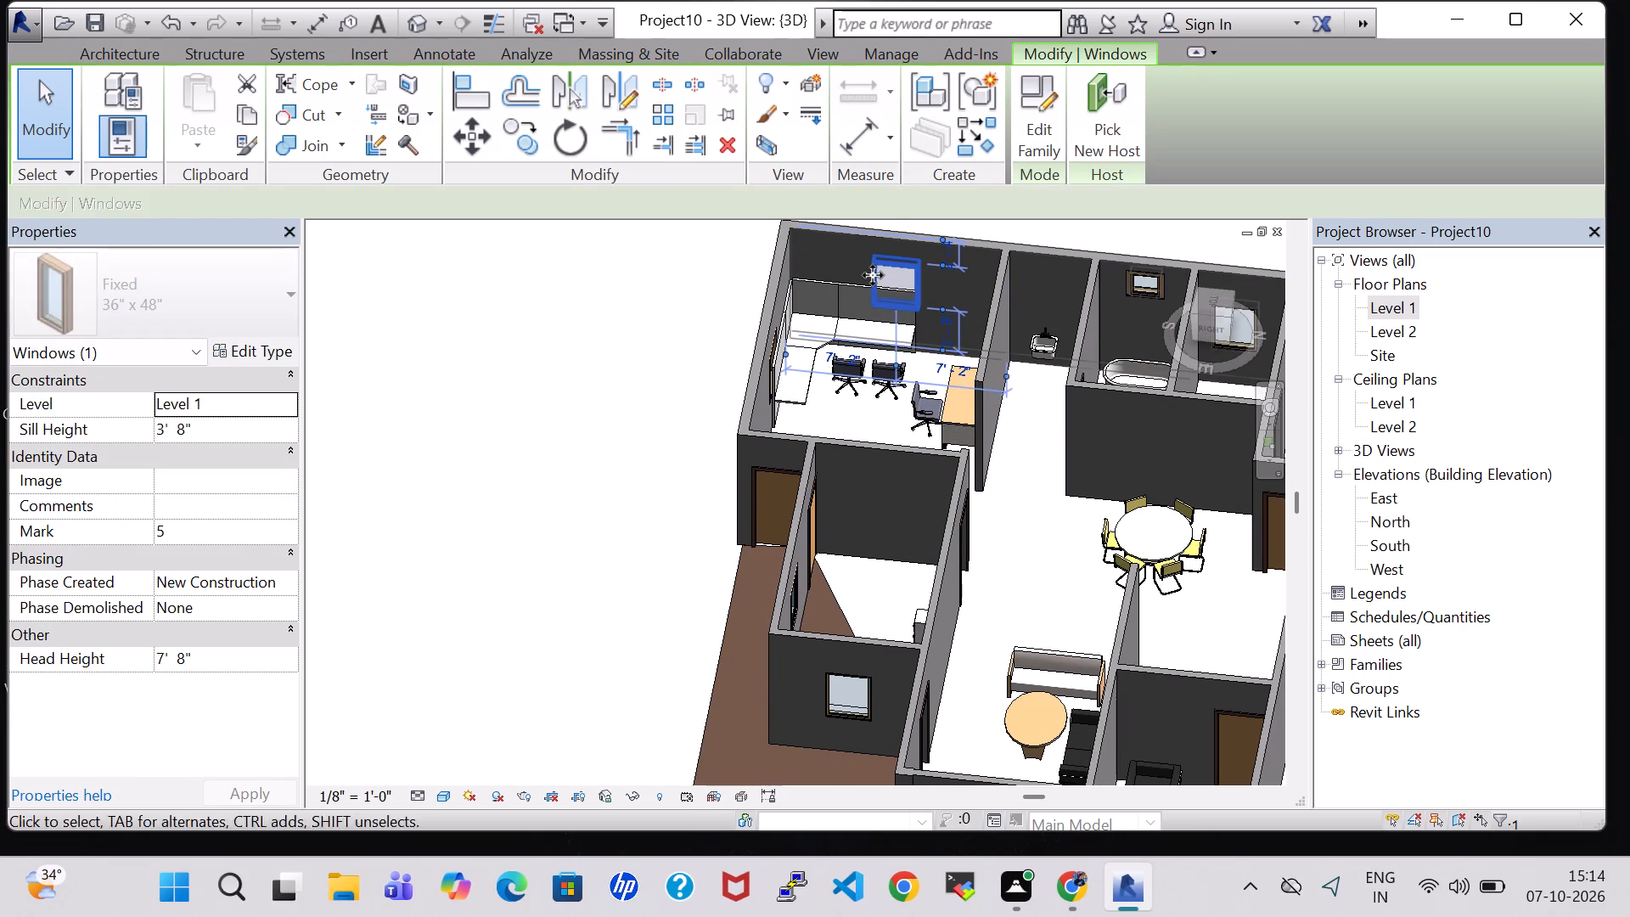
key("Up")
key("Up")
key("Up")
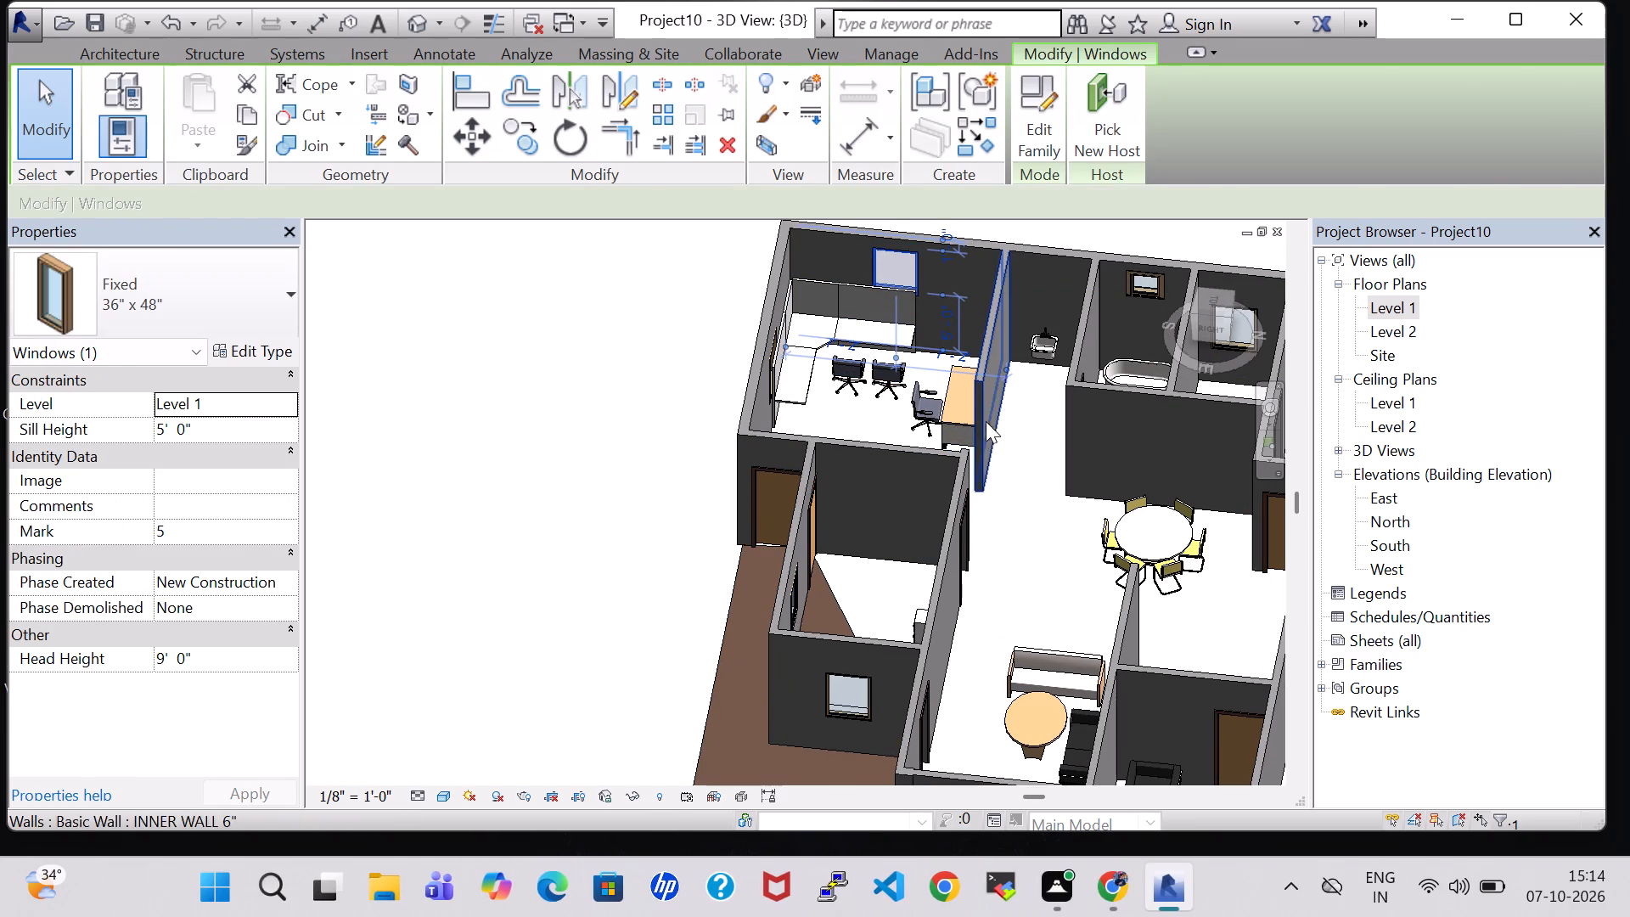
left_click(1014, 498)
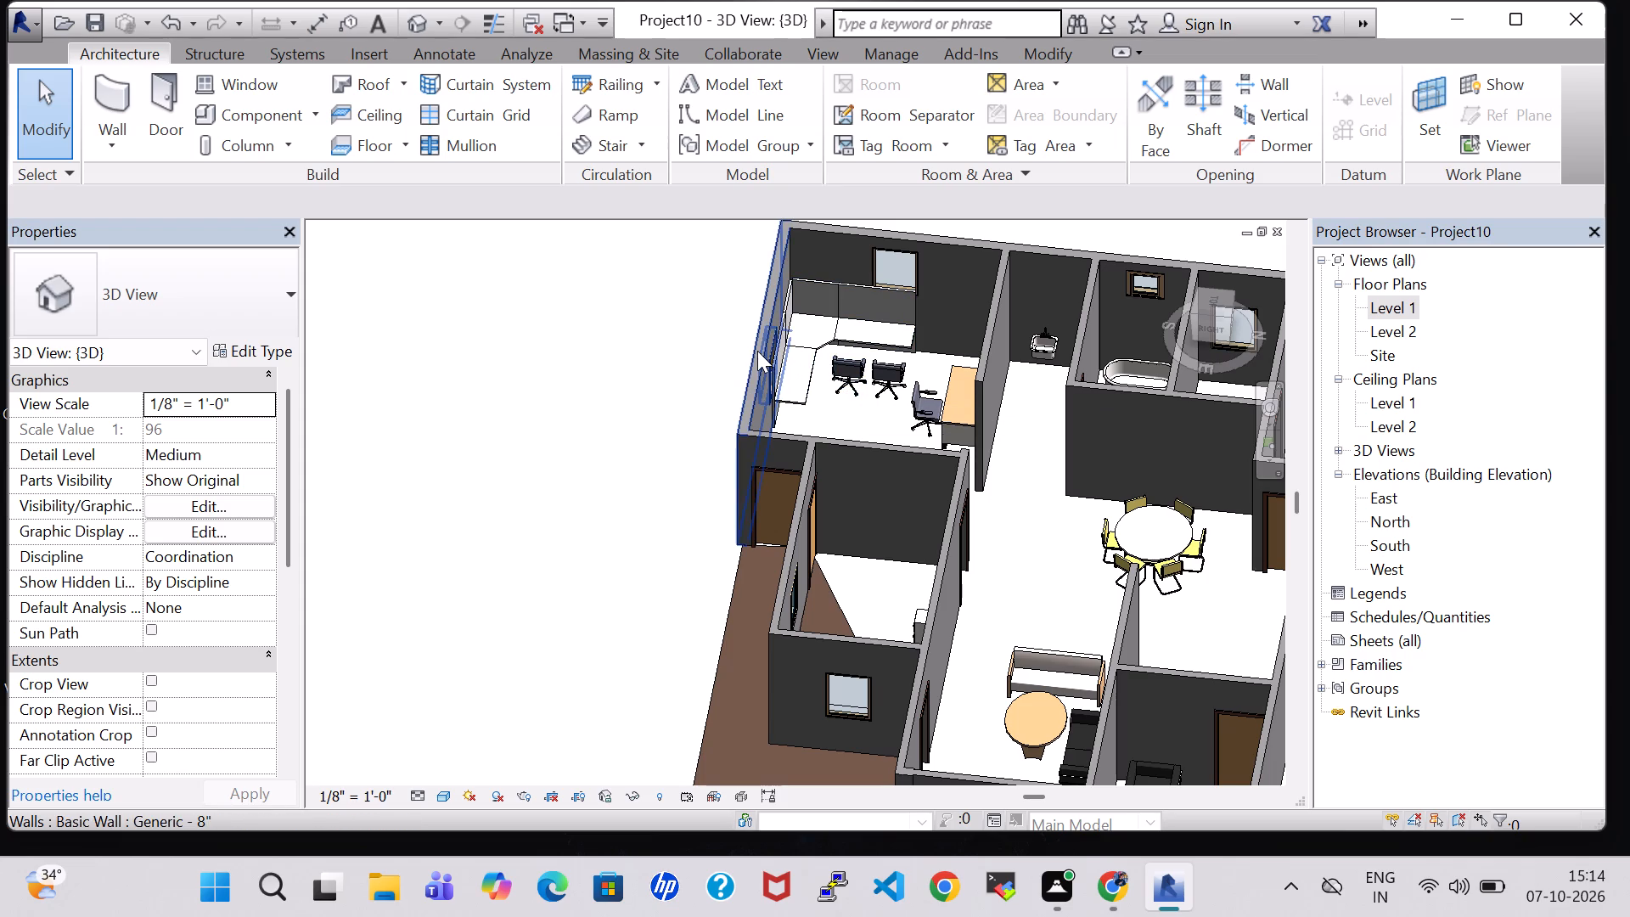
Raise the fixed 36" x 48" window in the drawing hall's south wall to a sill height of about 4'-4".
middle_click_drag(553, 378, 679, 391, "shift")
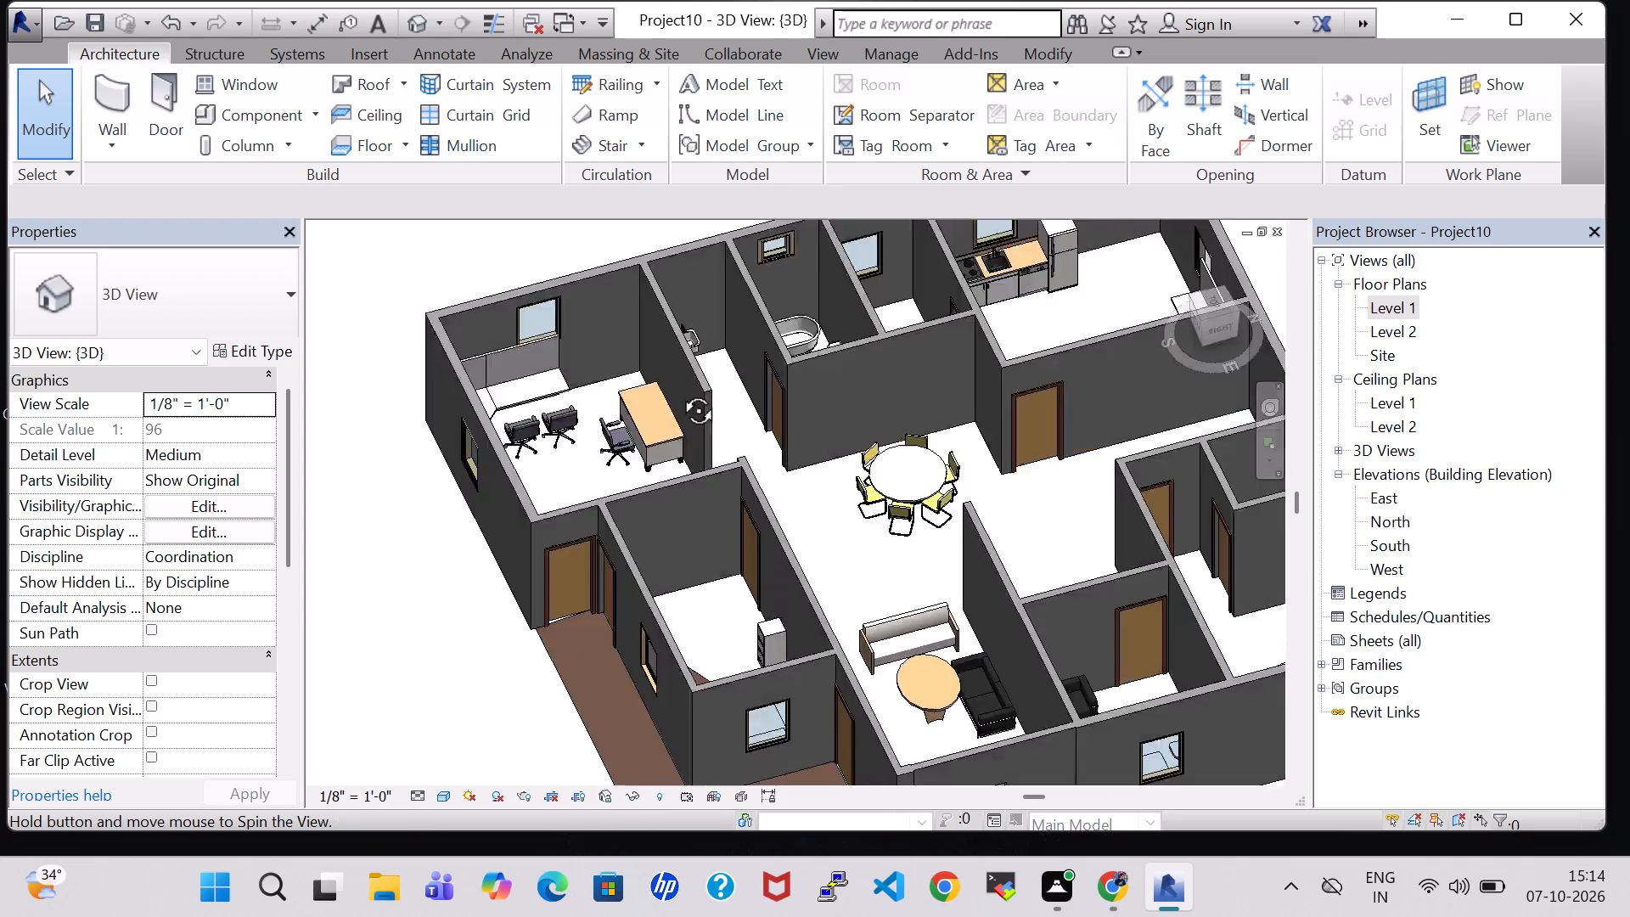
middle_click_drag(679, 391, 728, 395, "shift")
middle_click_drag(784, 577, 1059, 431)
scroll(784, 577, "up", 1)
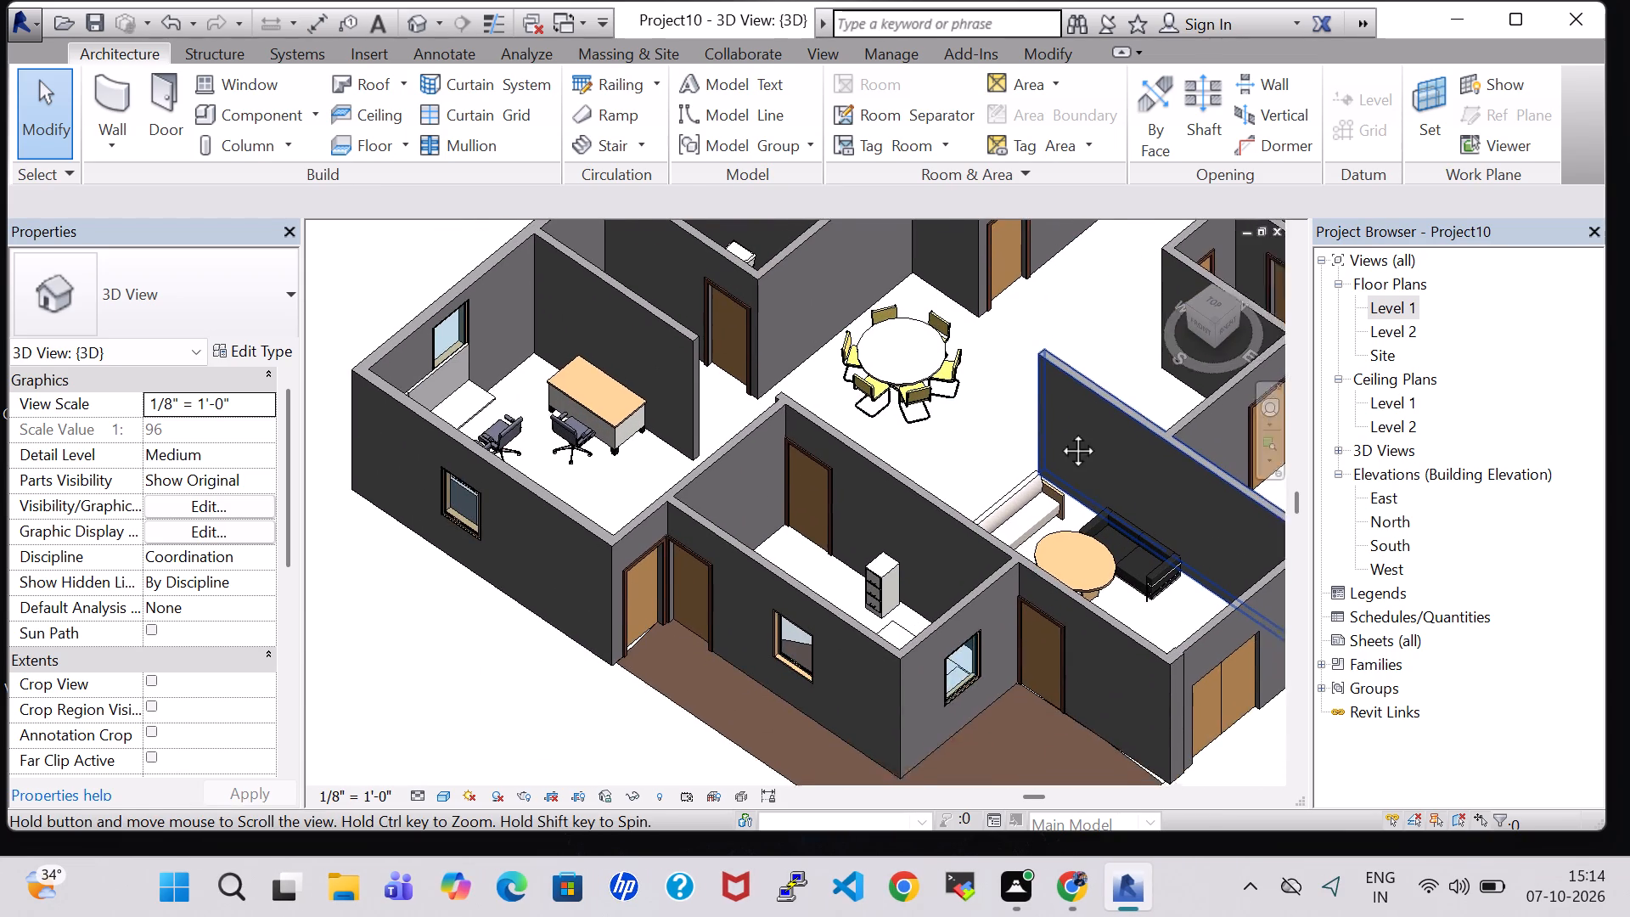
middle_click_drag(1059, 431, 1060, 431)
left_click(487, 489)
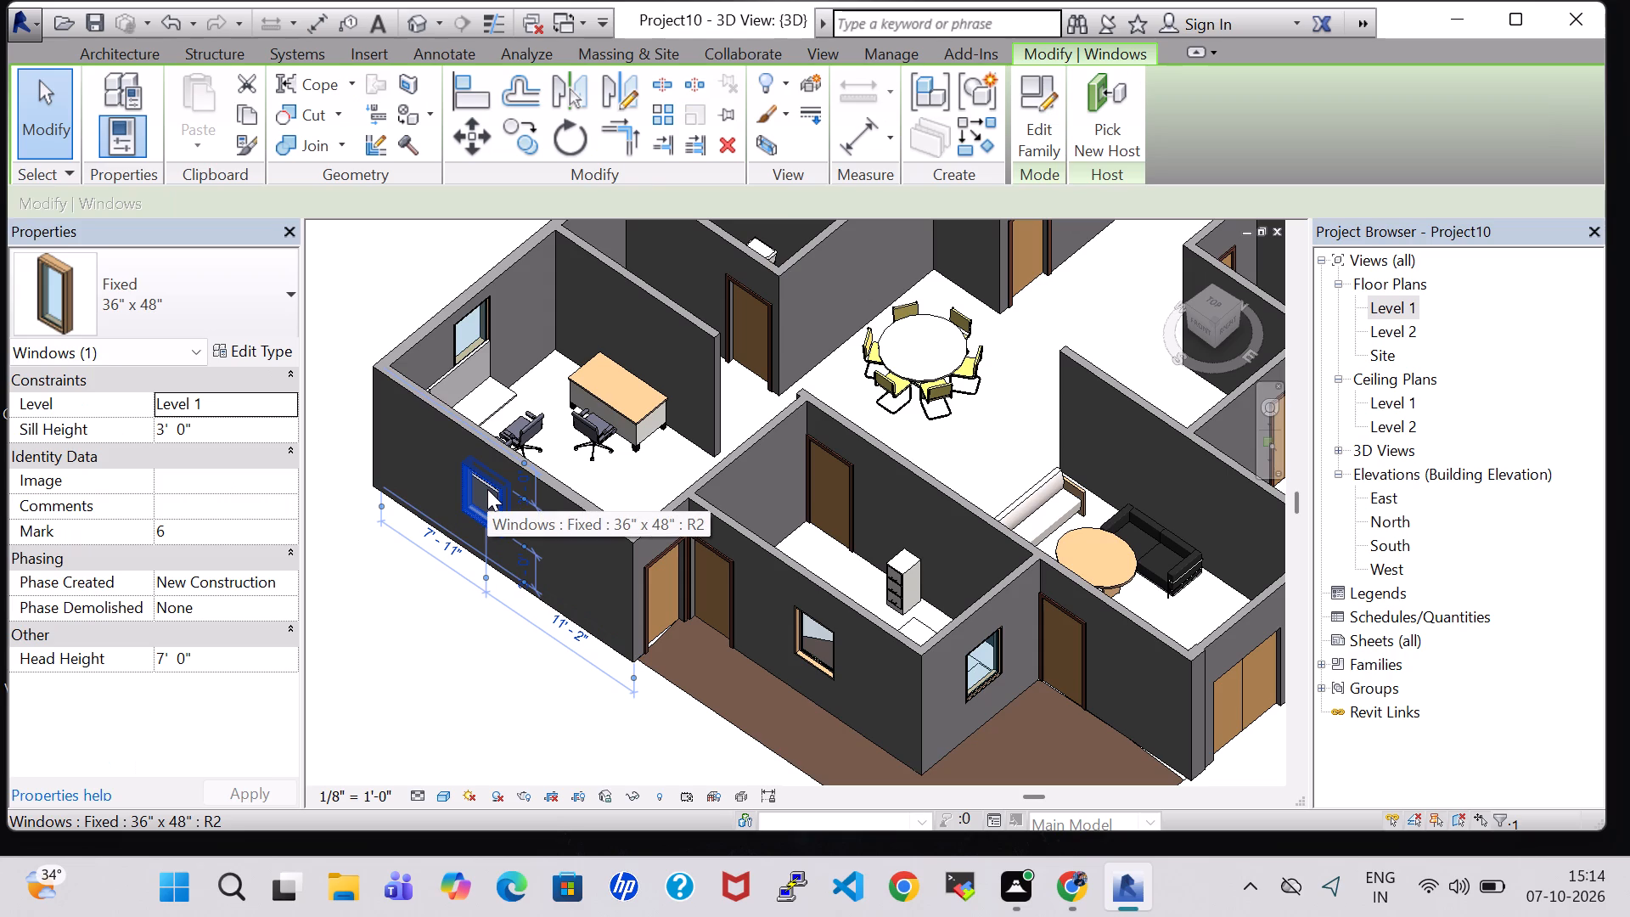
key("Up")
key("Up")
key("Up")
key("Up")
key("Up")
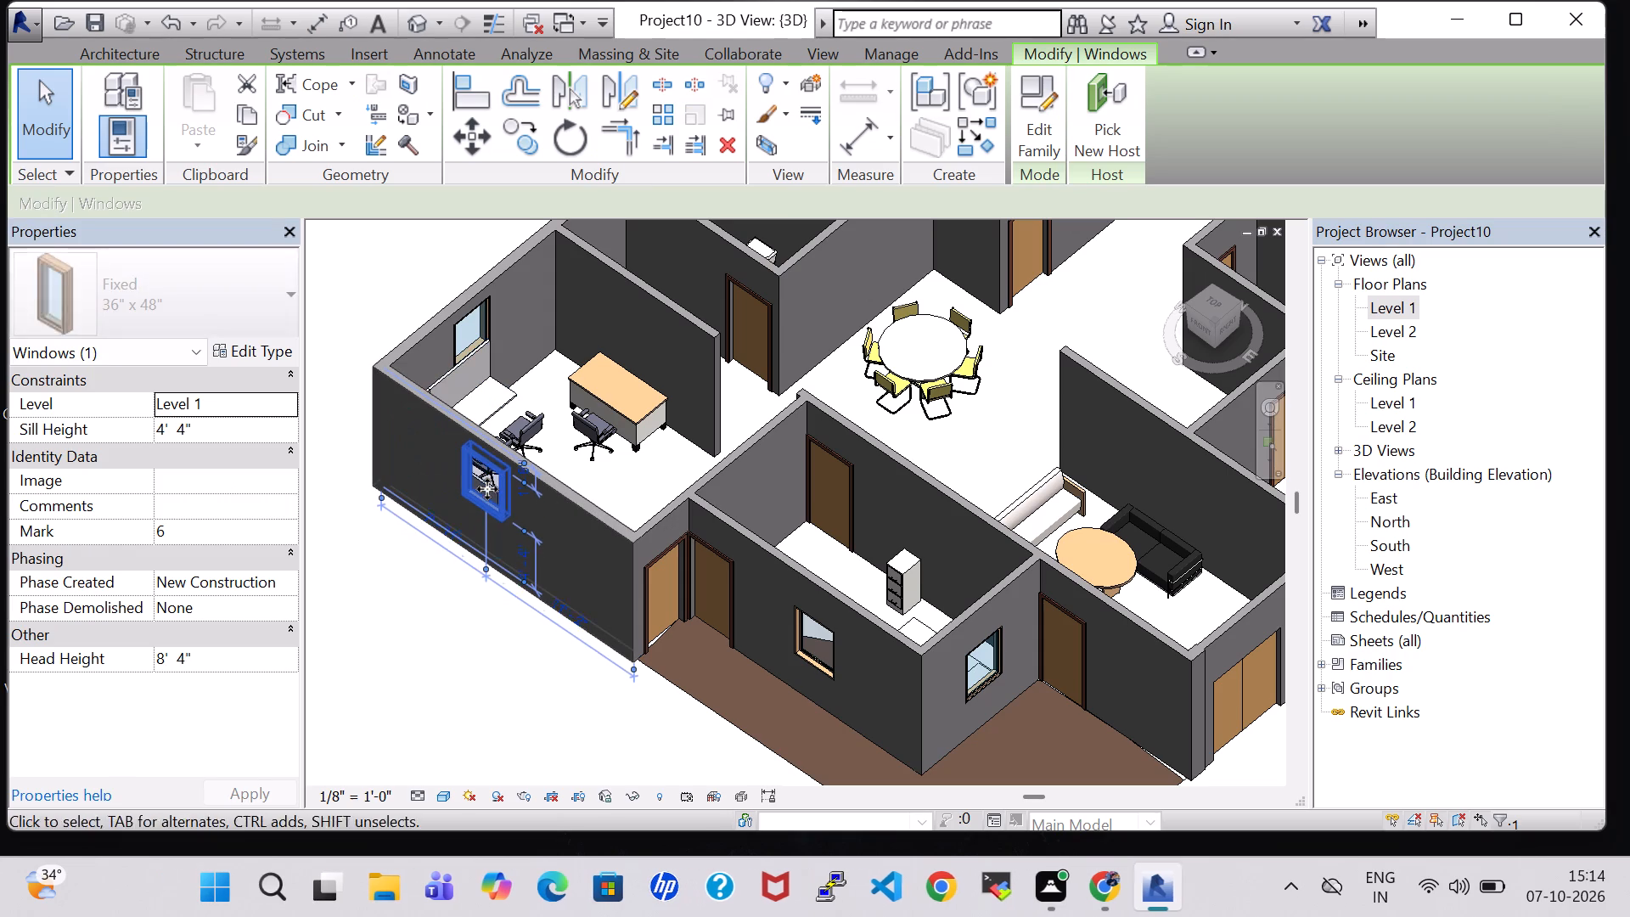
left_click(611, 477)
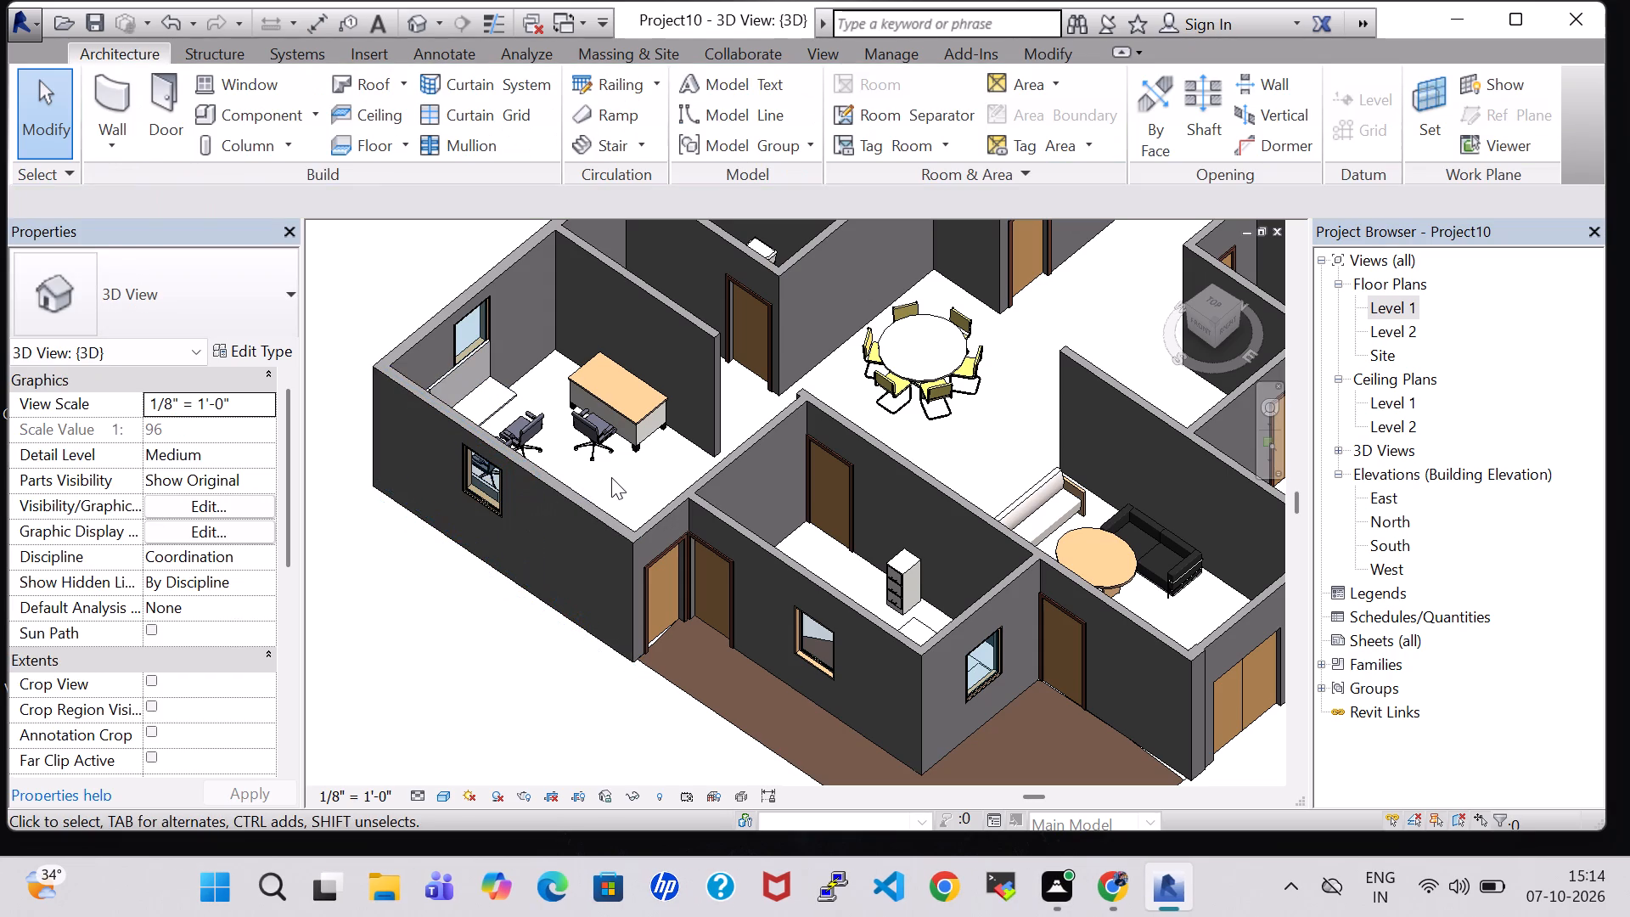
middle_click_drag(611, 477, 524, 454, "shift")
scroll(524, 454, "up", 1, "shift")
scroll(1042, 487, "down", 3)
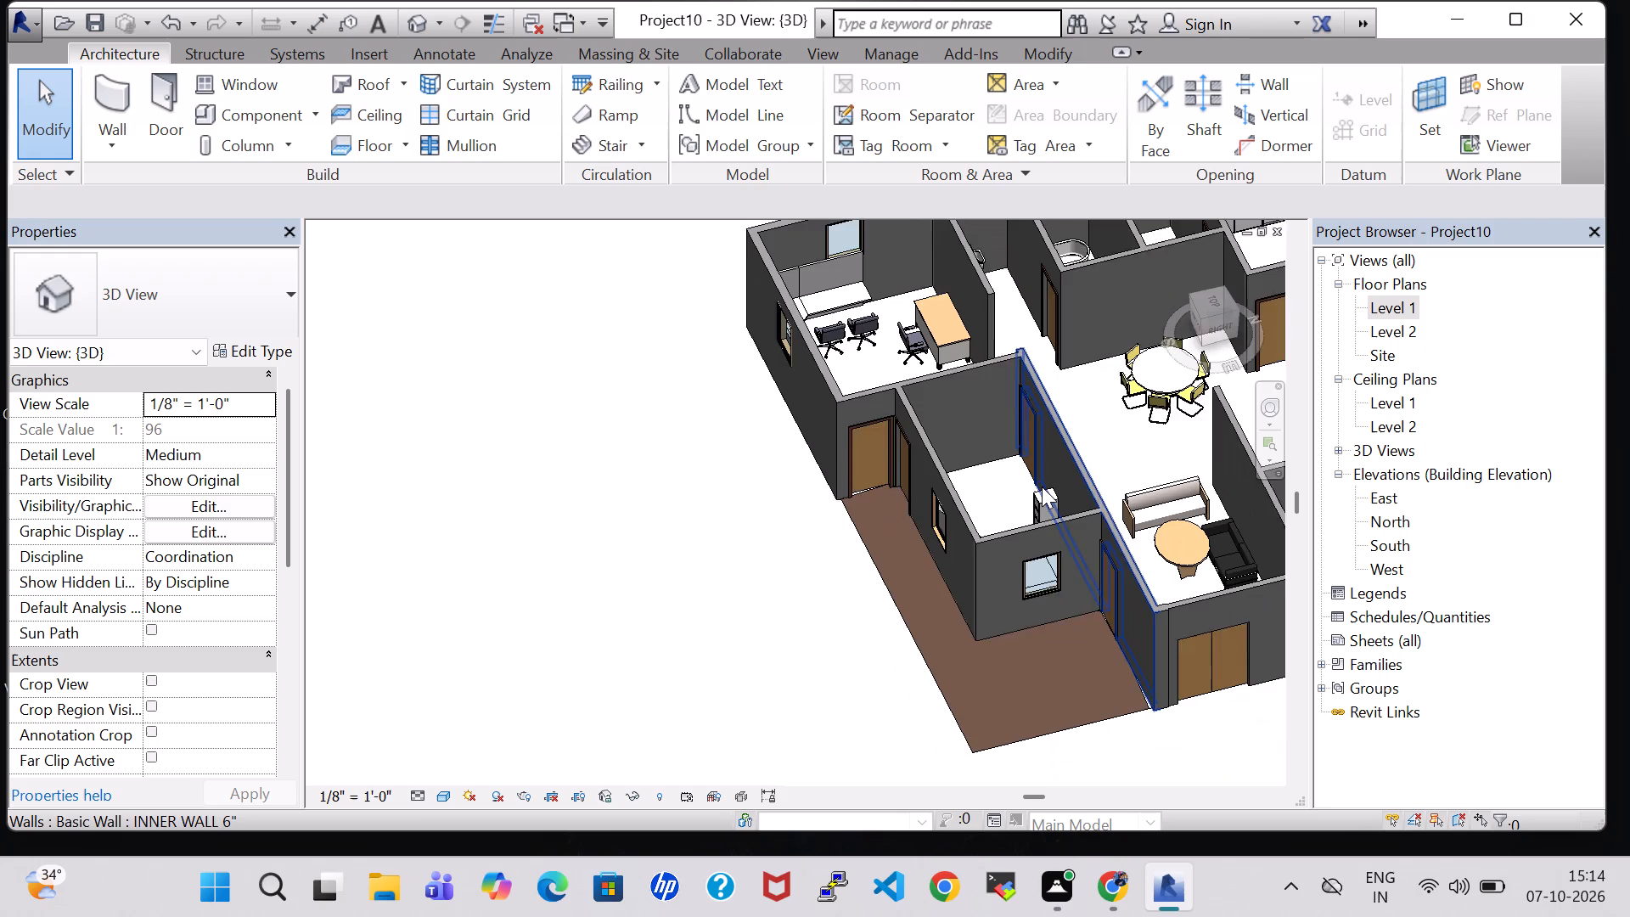
Raise the fixed 36" x 48" window in the kitchen's west wall to a sill height of 3'-5".
middle_click_drag(1054, 756, 858, 751)
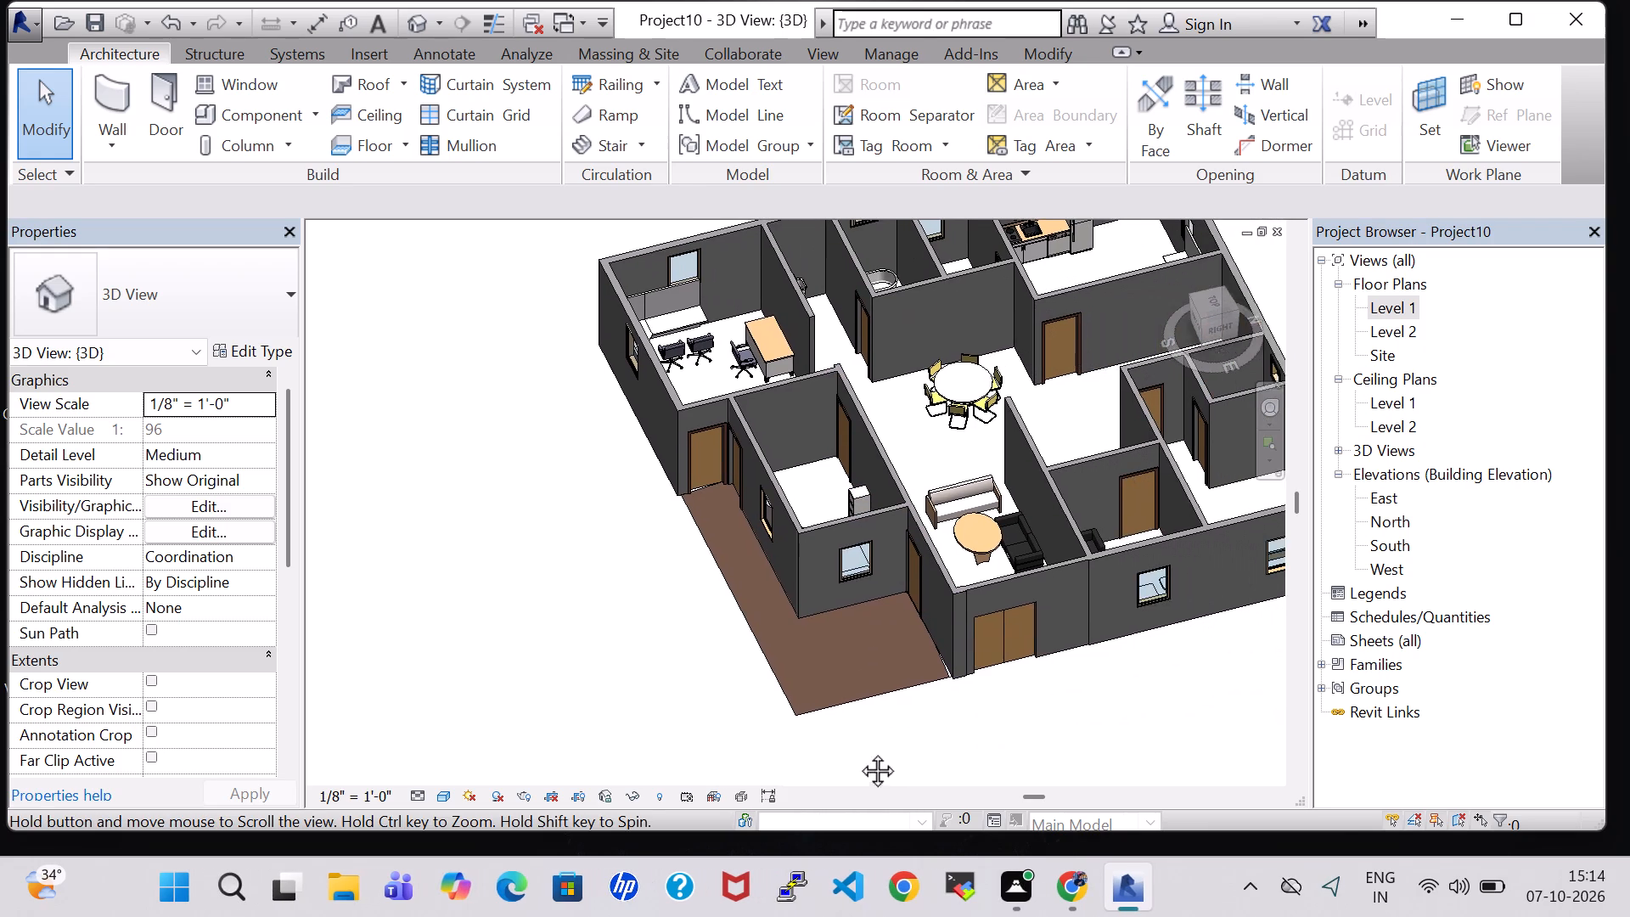
middle_click_drag(858, 751, 857, 751)
middle_click_drag(949, 458, 879, 458, "shift")
middle_click_drag(1014, 404, 880, 464)
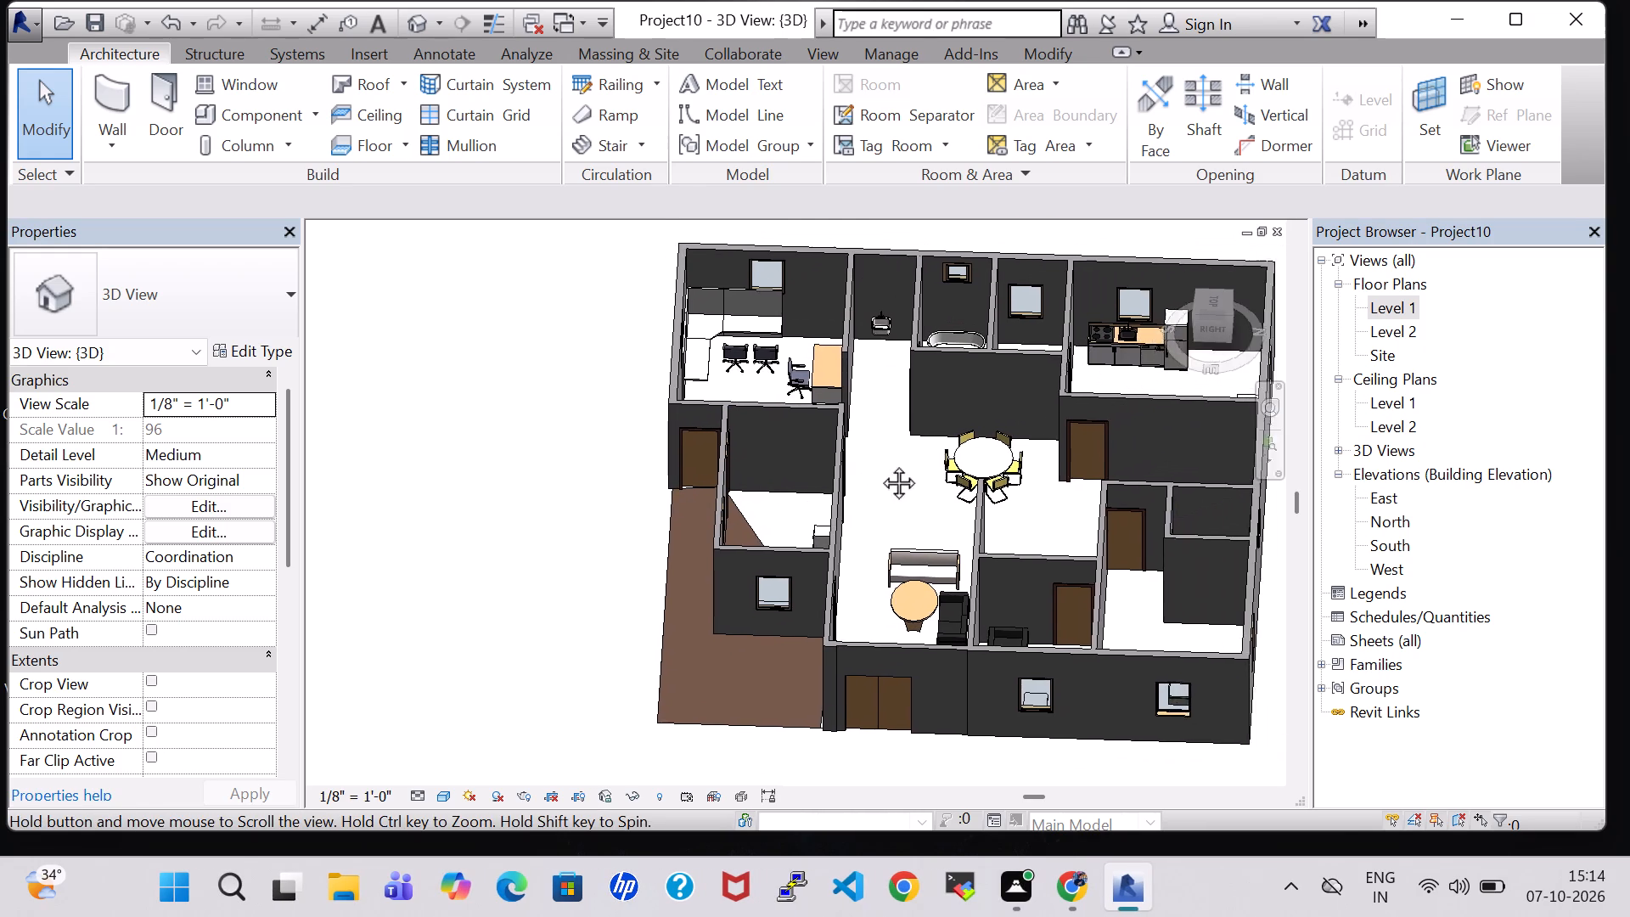
middle_click_drag(880, 464, 849, 476)
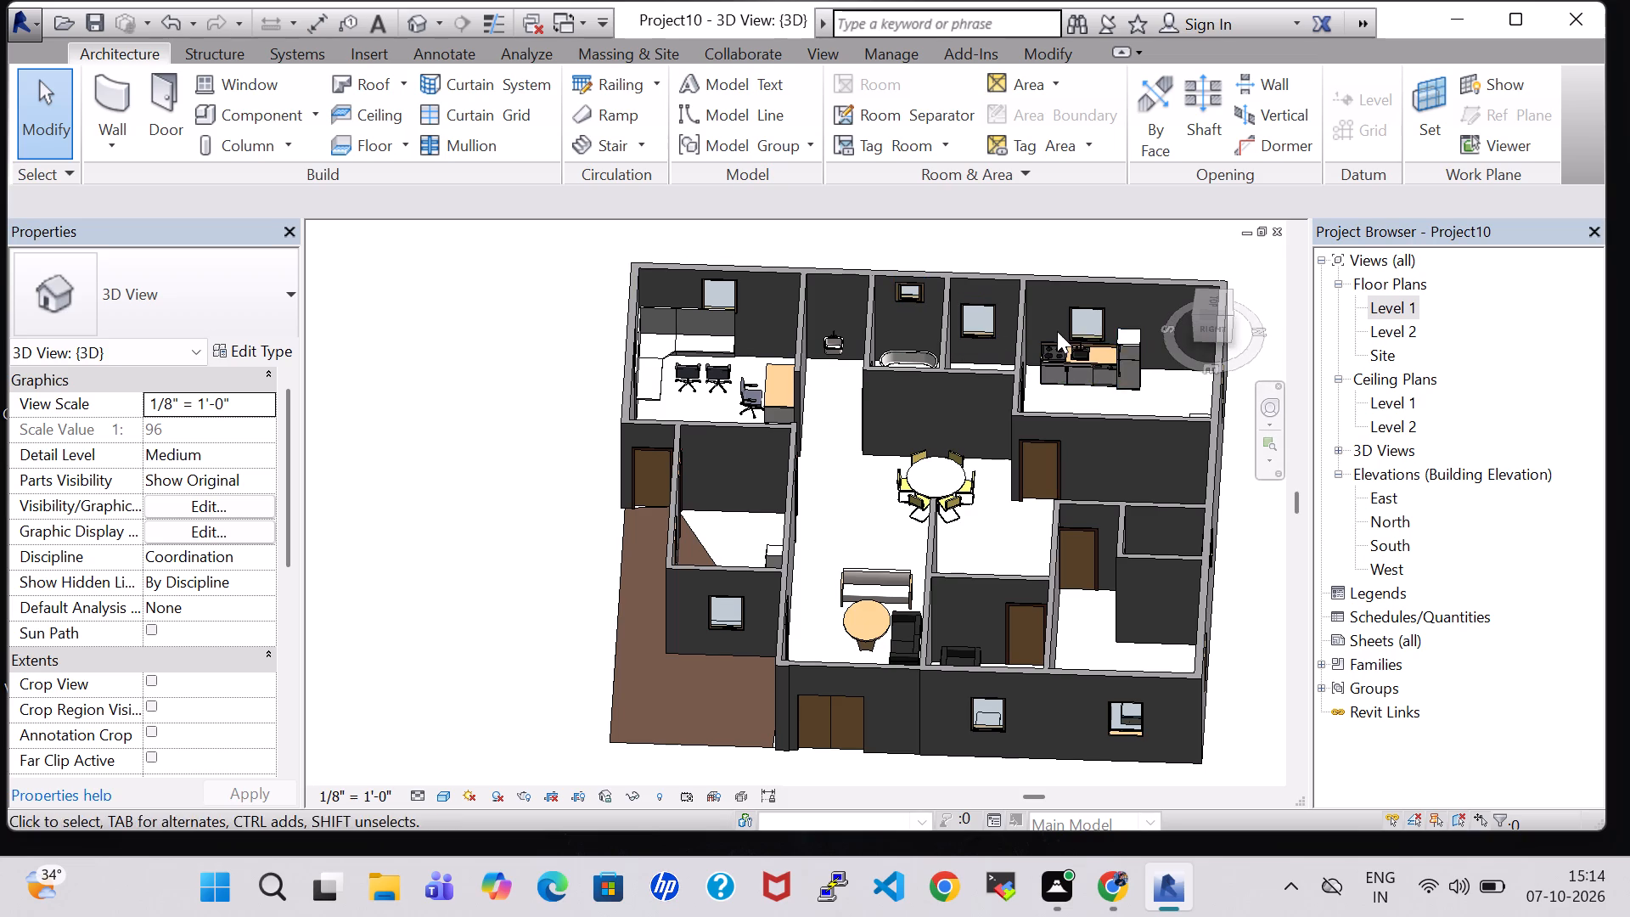
middle_click_drag(1184, 392, 1099, 392)
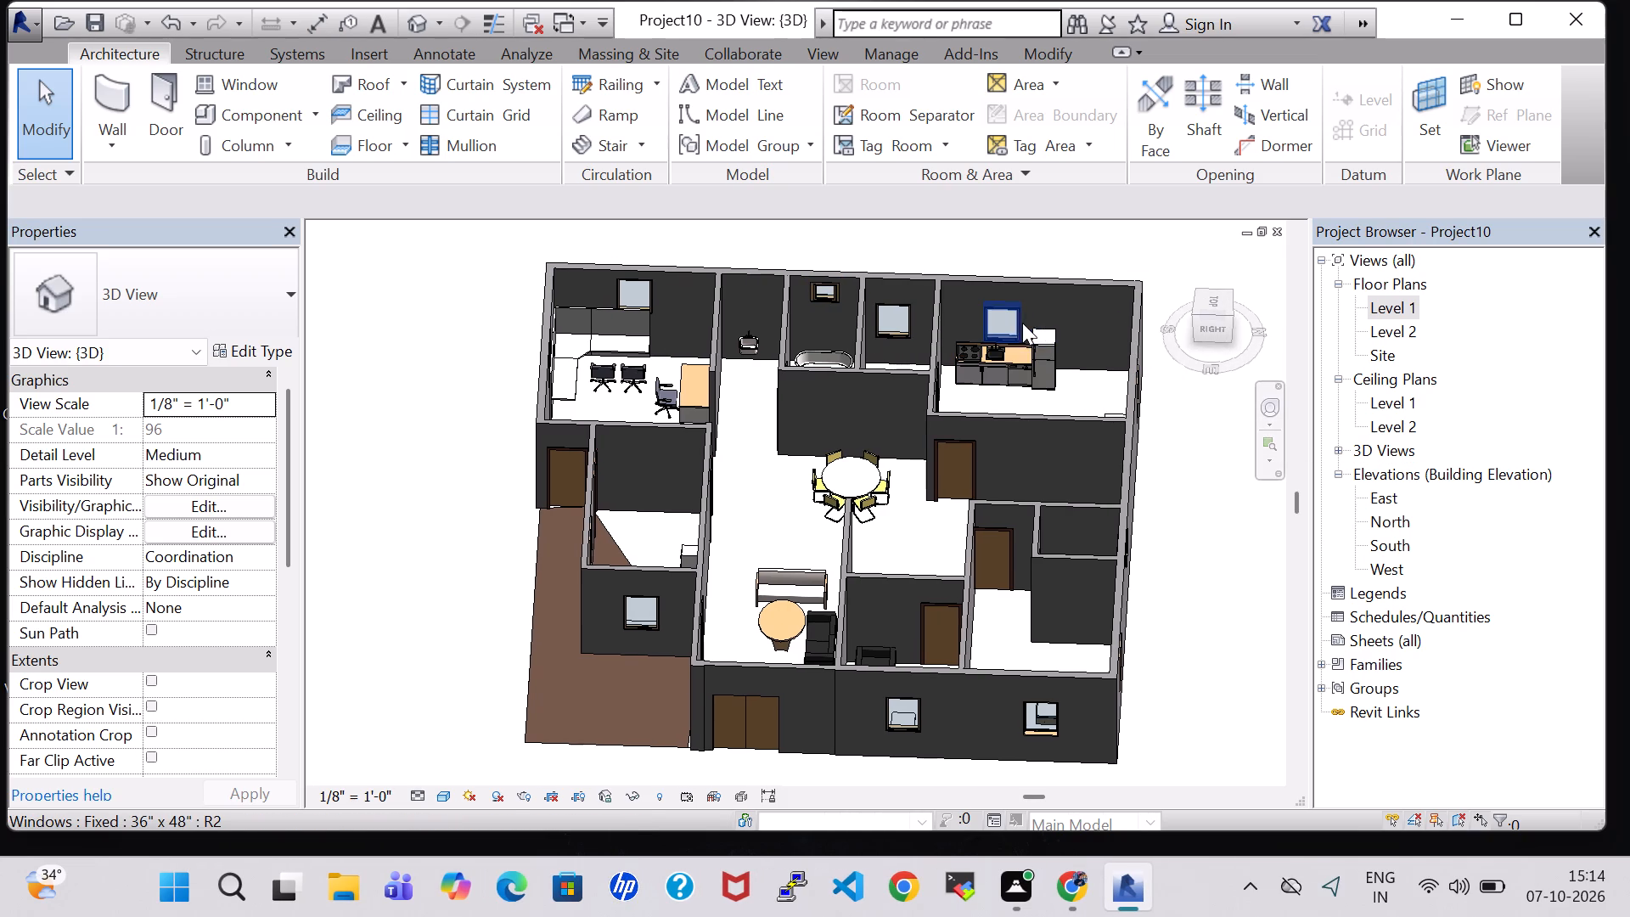
left_click(1014, 323)
key("Up")
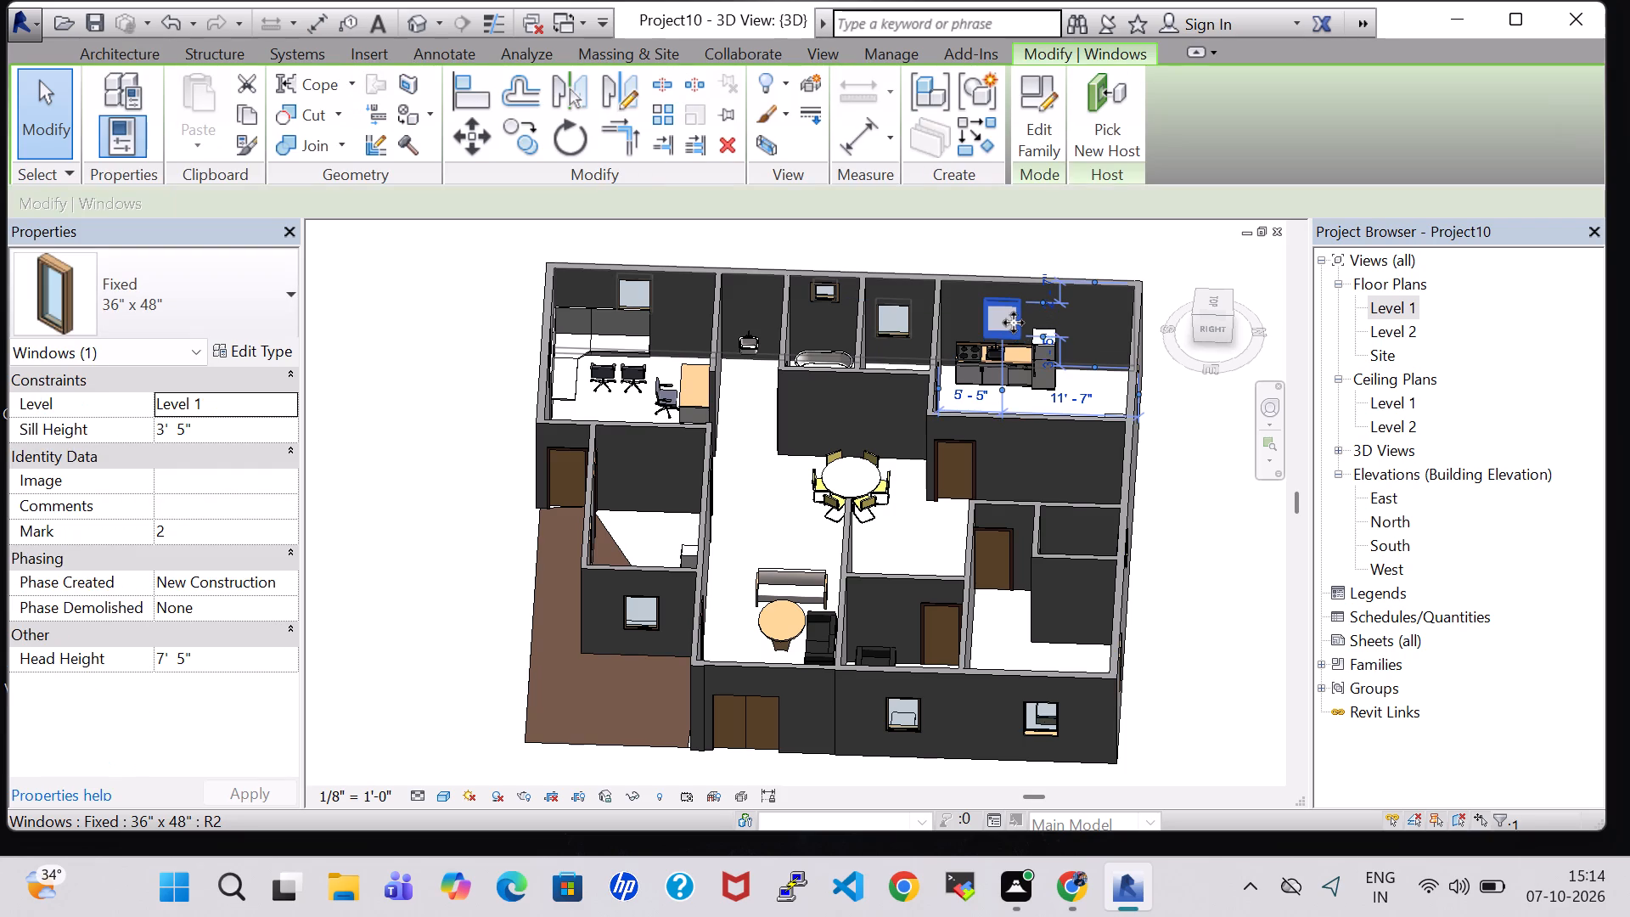
left_click(1076, 377)
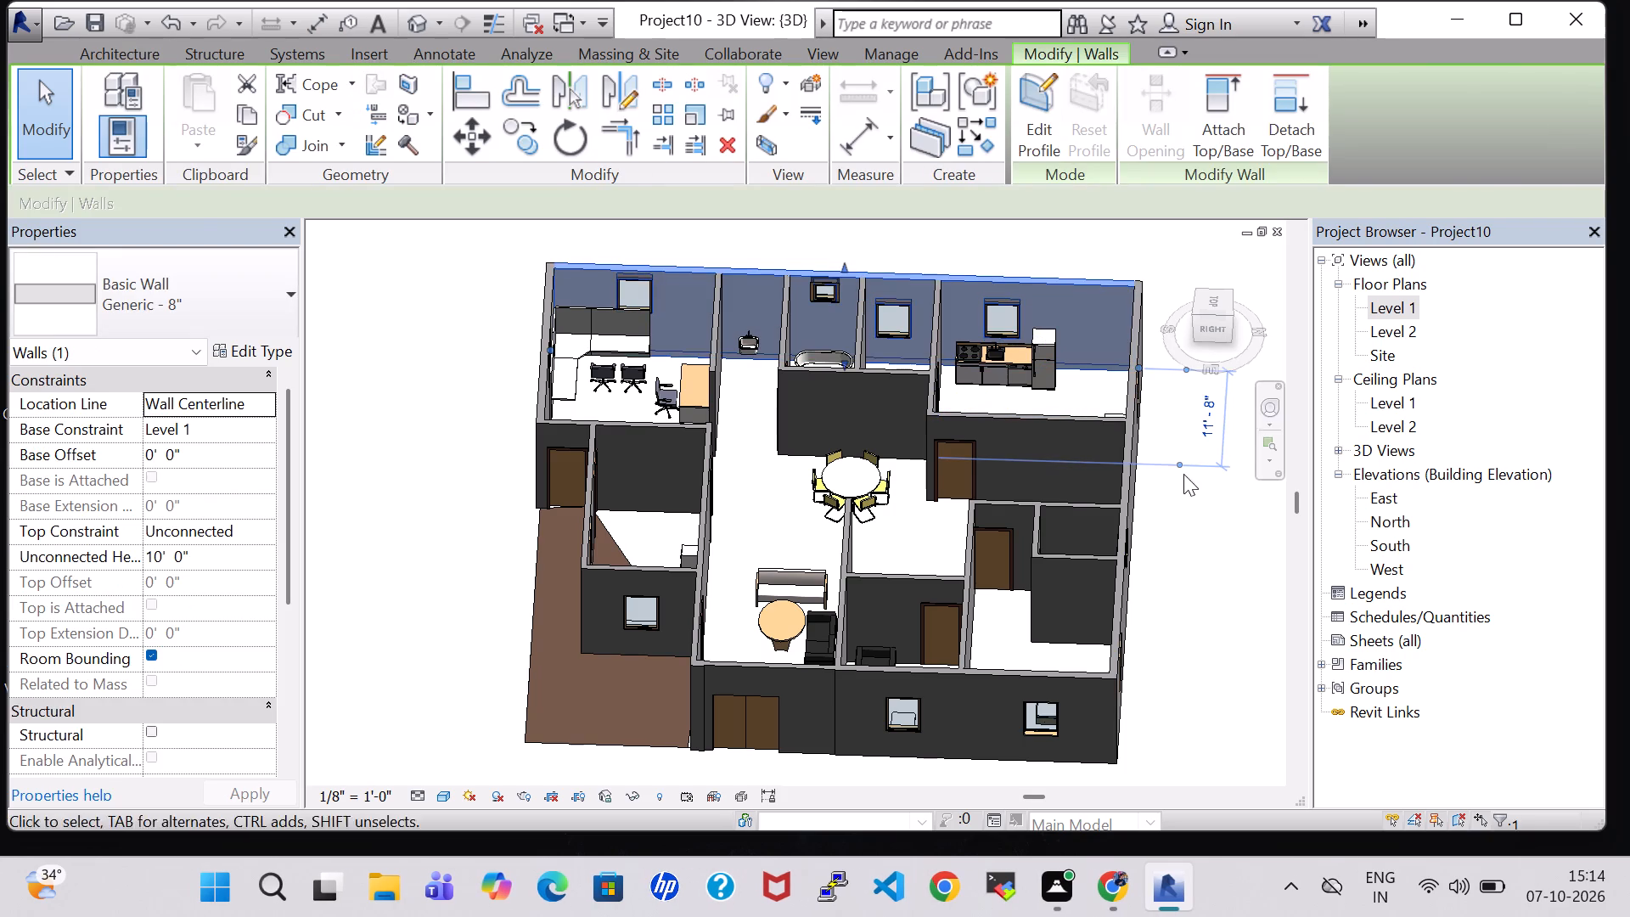
left_click(1199, 555)
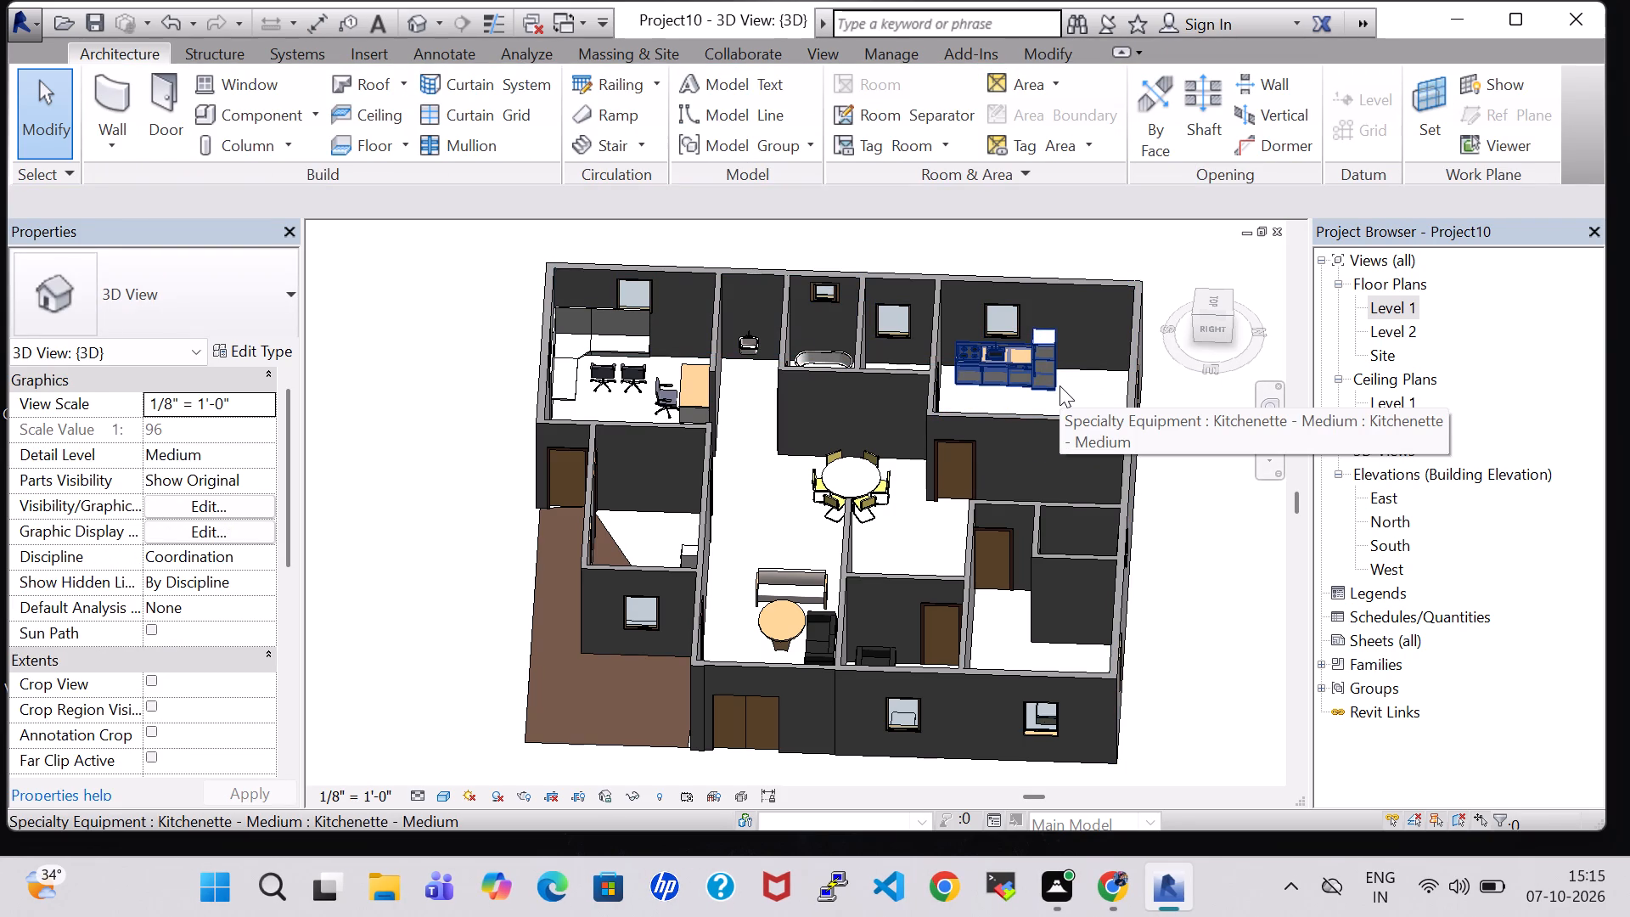
Nudge the 60" round dining table with chairs north and slightly west within the dining room.
scroll(865, 521, "up", 1)
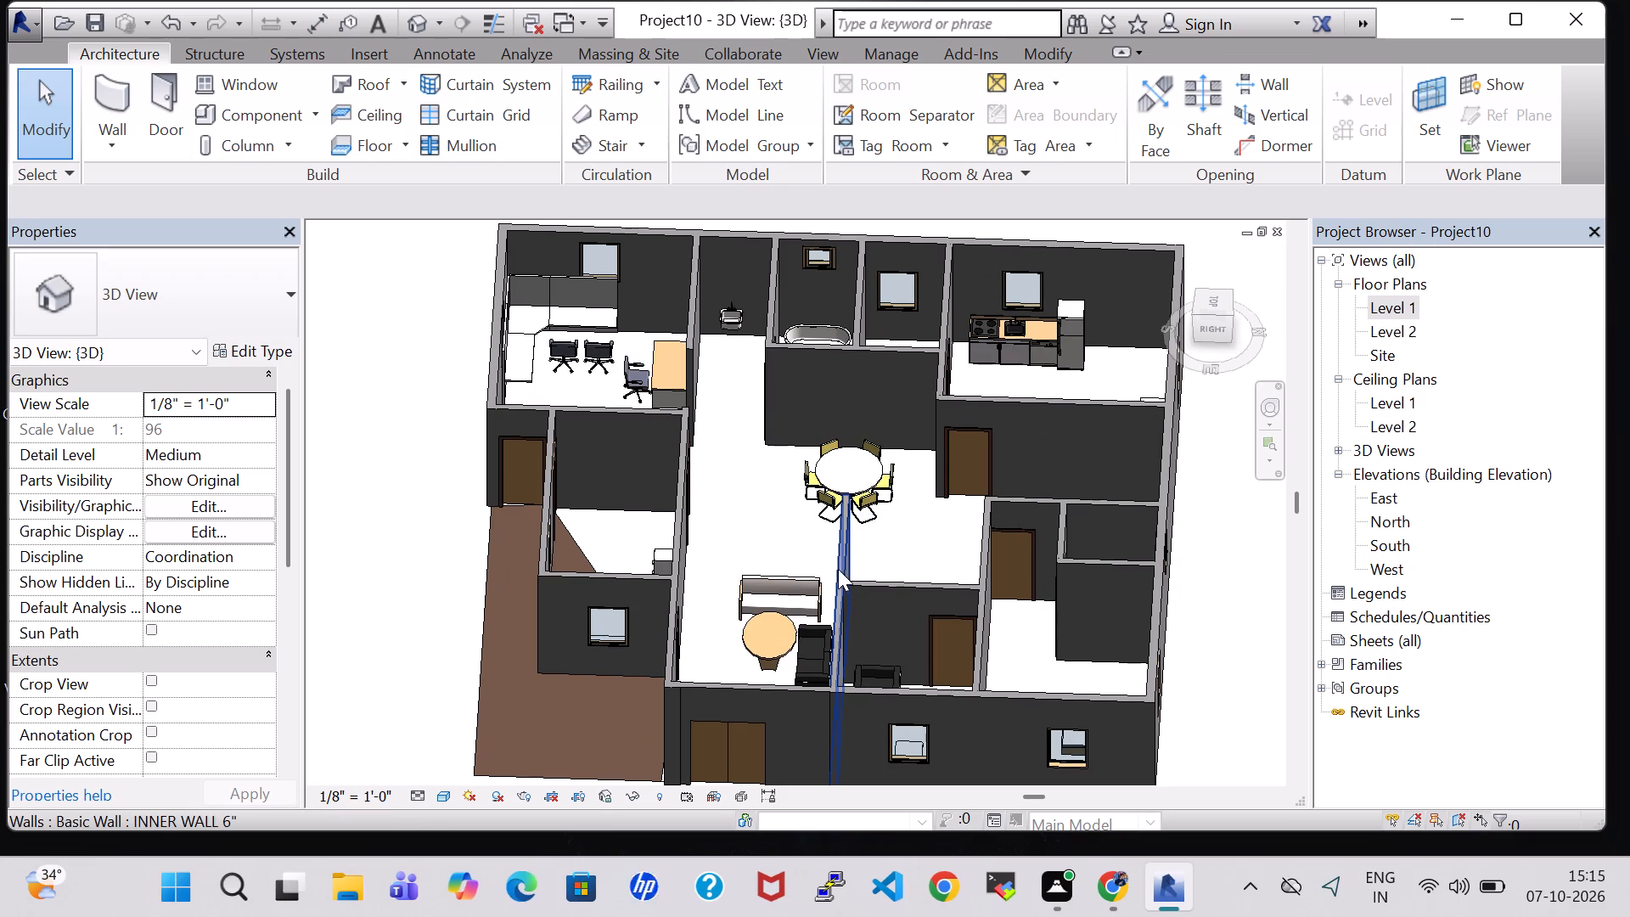
left_click(861, 485)
key("Right")
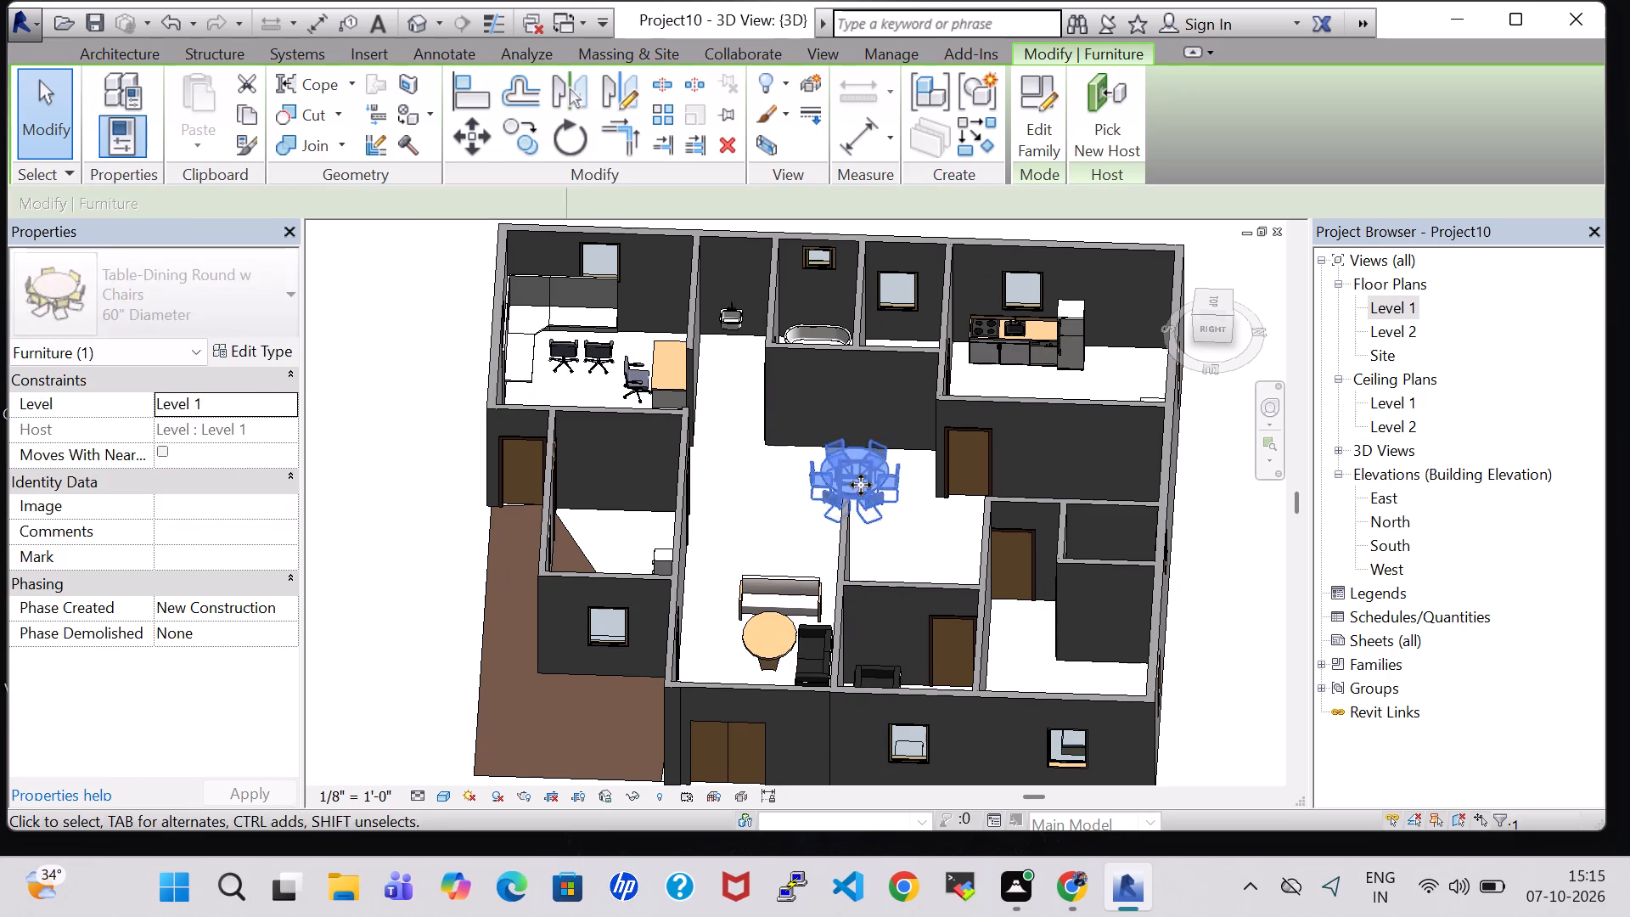
key("Right")
key("Right")
key("Right")
key("Up")
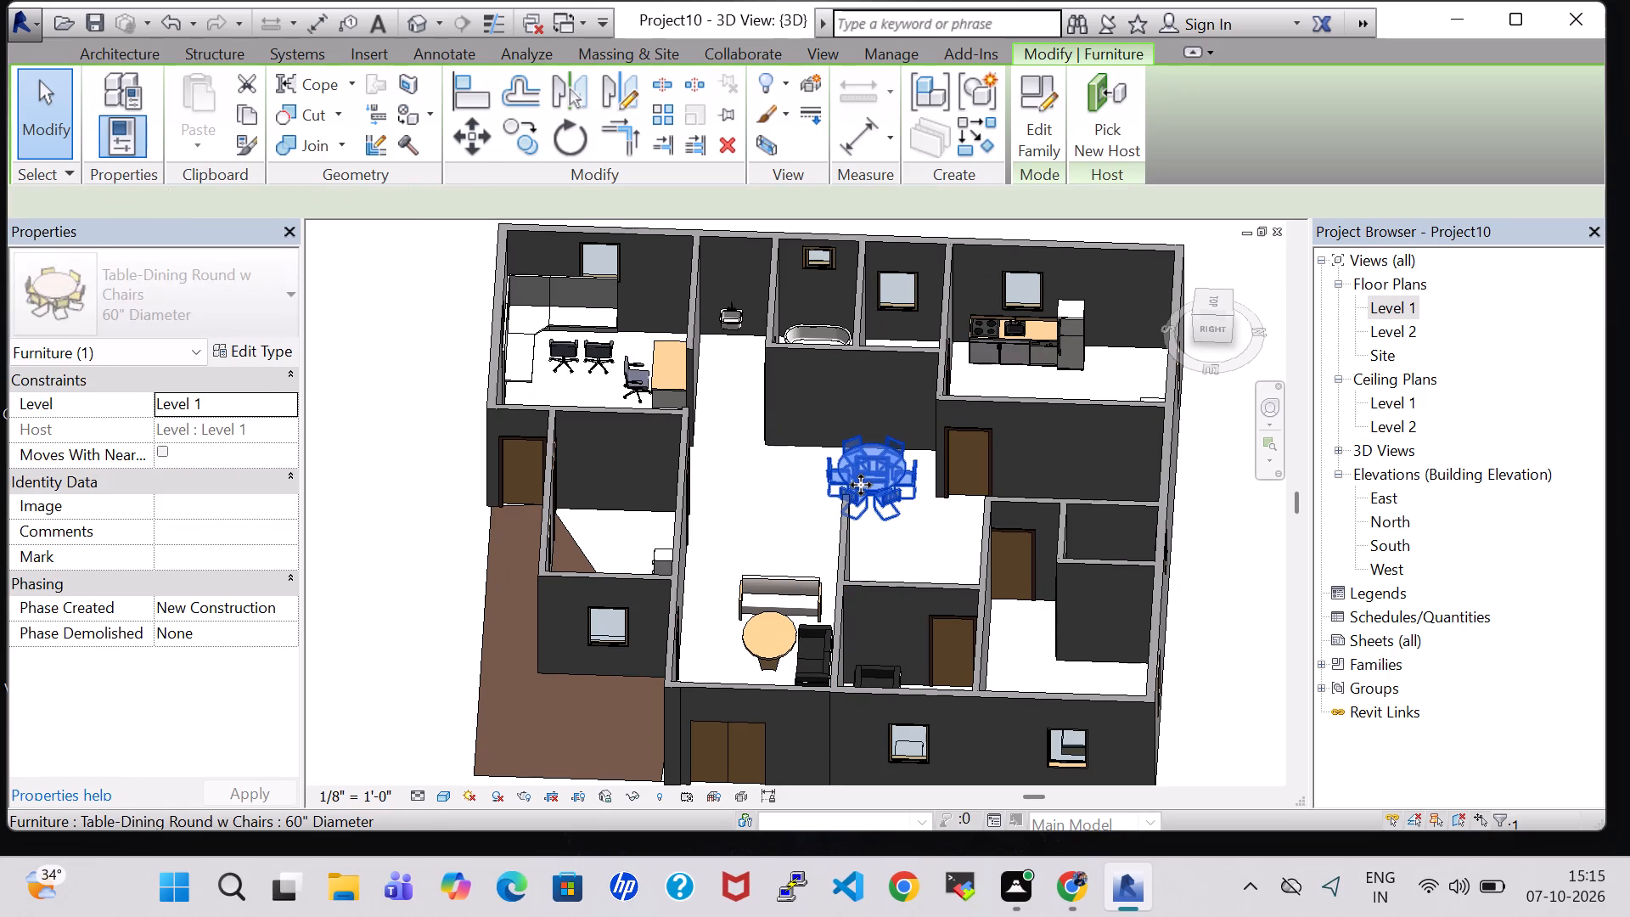
key("Up")
key("Up")
key("Right")
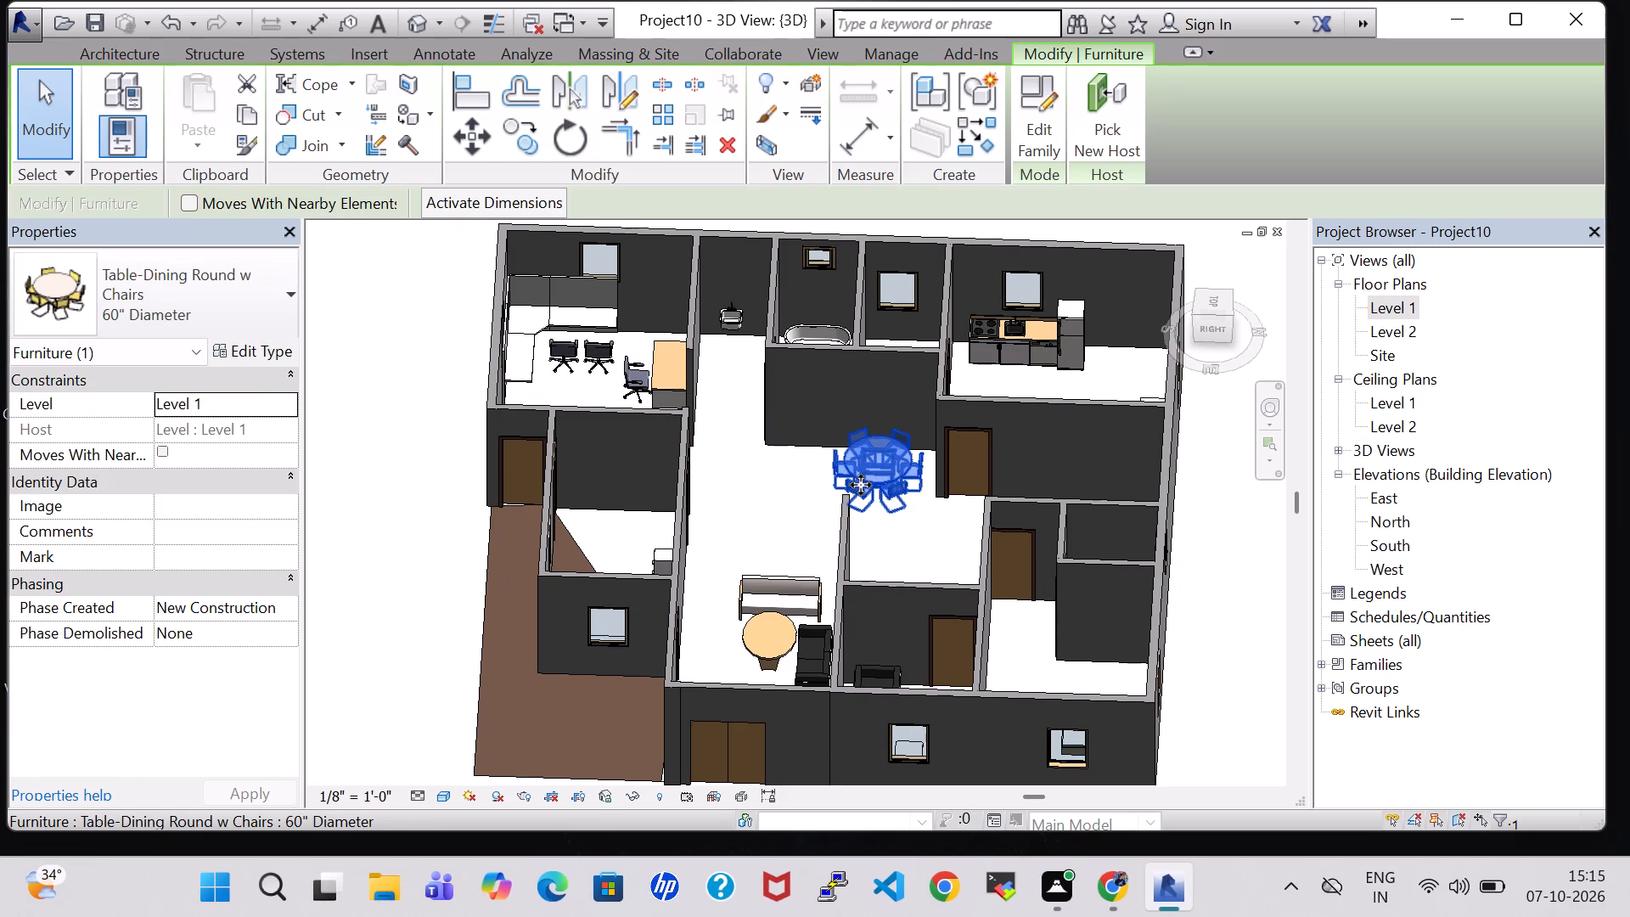
Shift the 72" sofa in the living room north to about 3'-6" from the partition wall, and slightly west.
scroll(861, 485, "down", 1)
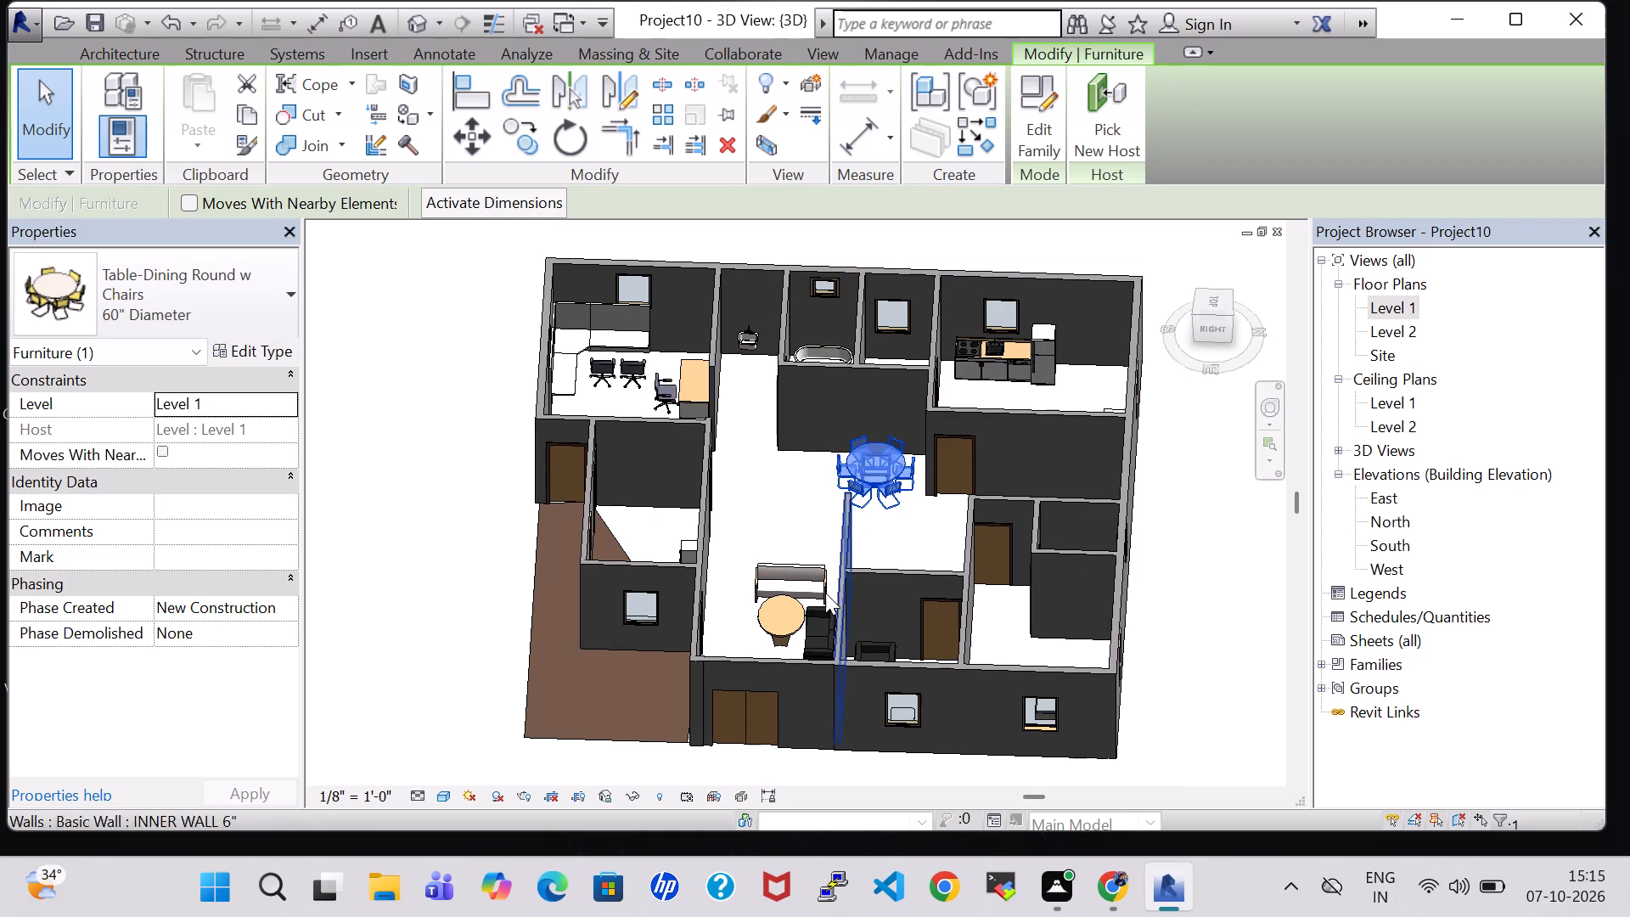
middle_click_drag(712, 479, 972, 523, "shift")
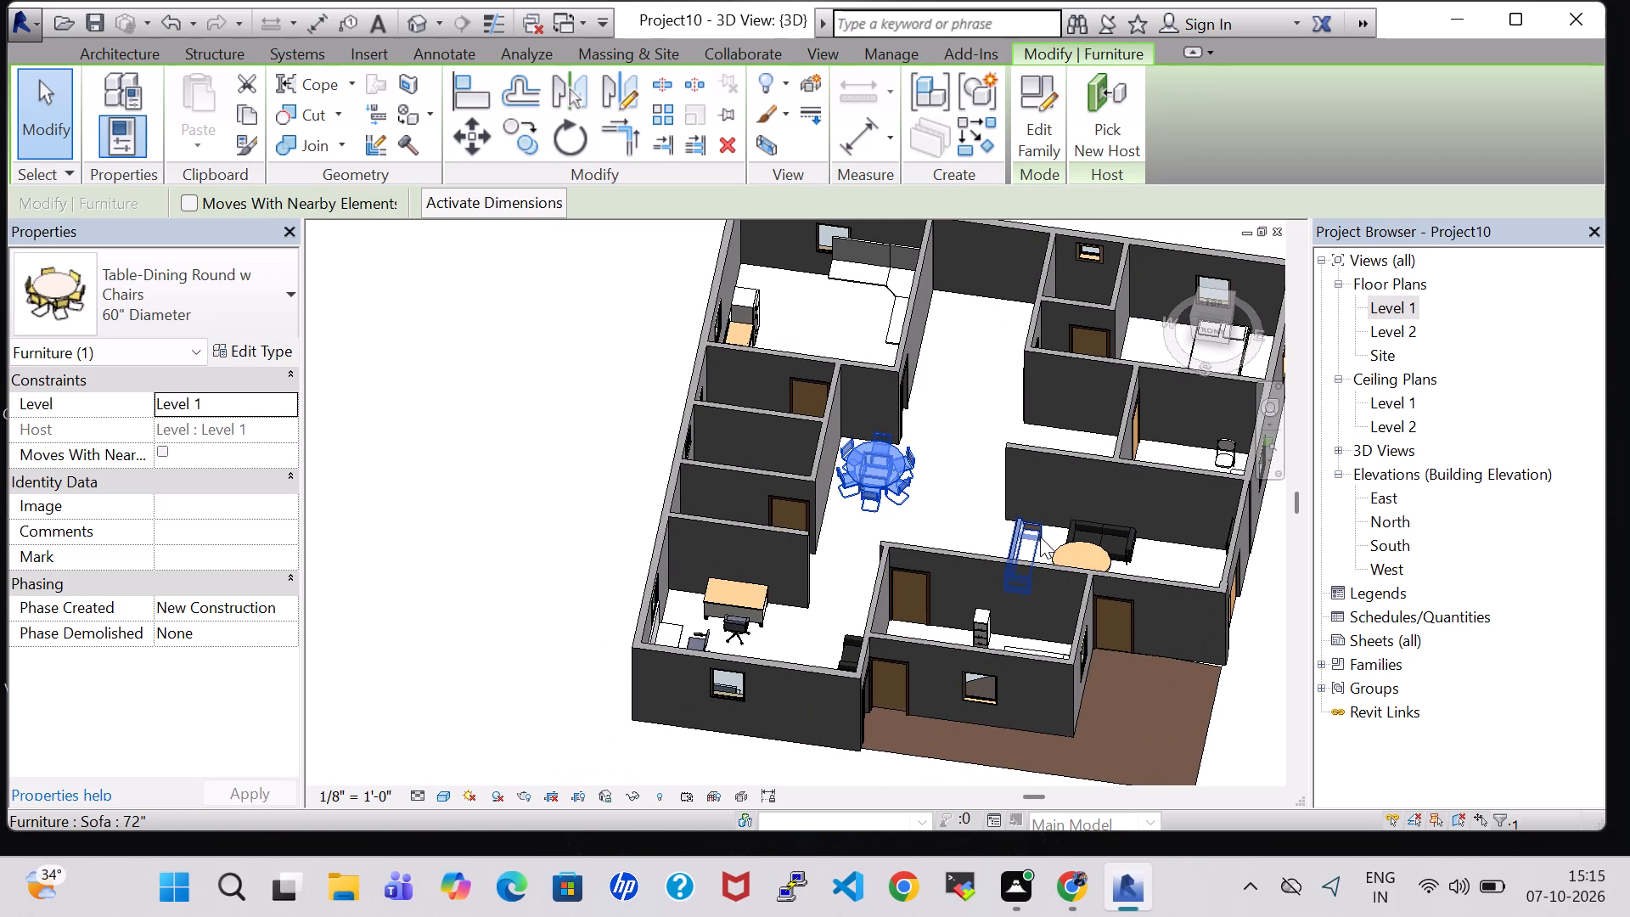
middle_click_drag(986, 519, 899, 519, "shift")
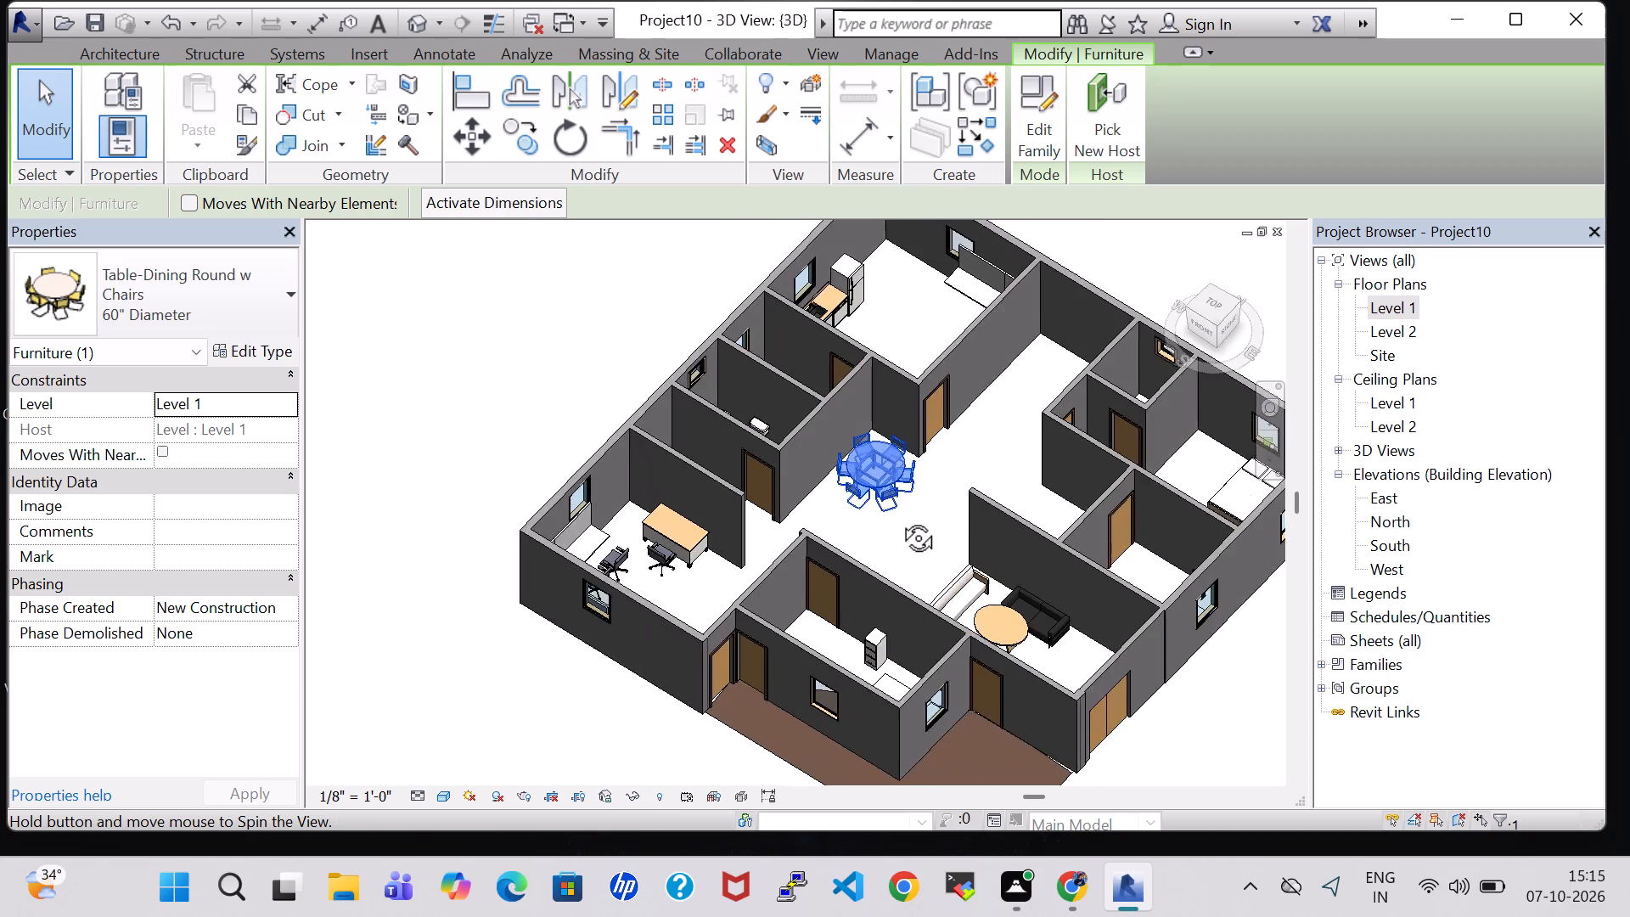
middle_click_drag(899, 519, 769, 524, "shift")
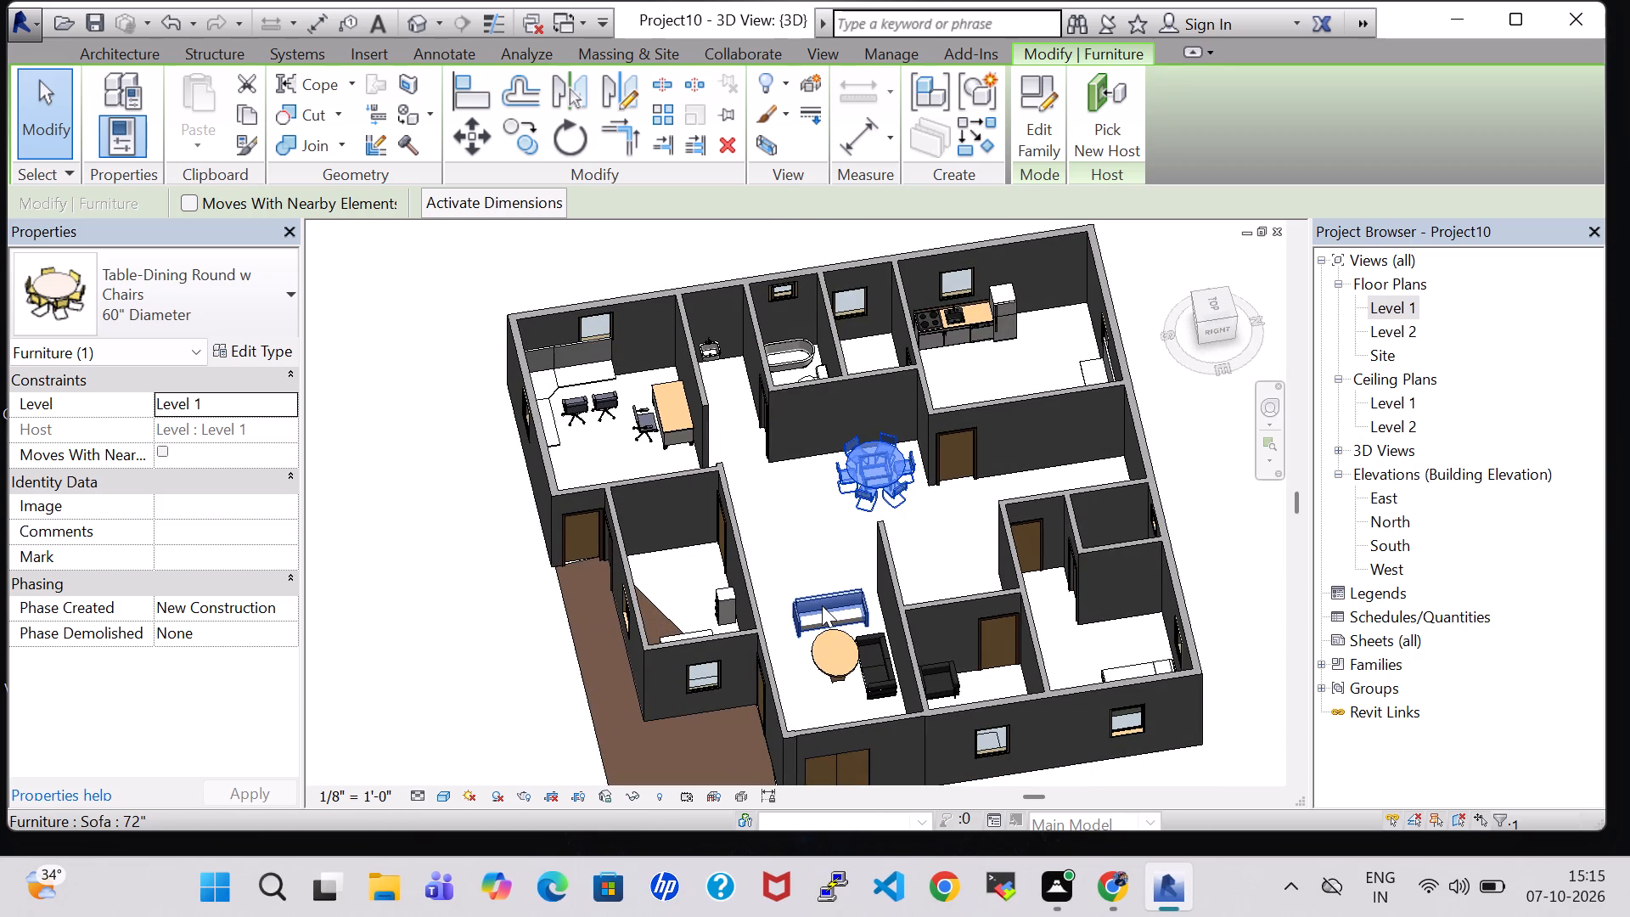
left_click(822, 605)
key("Right")
key("Right")
key("Right")
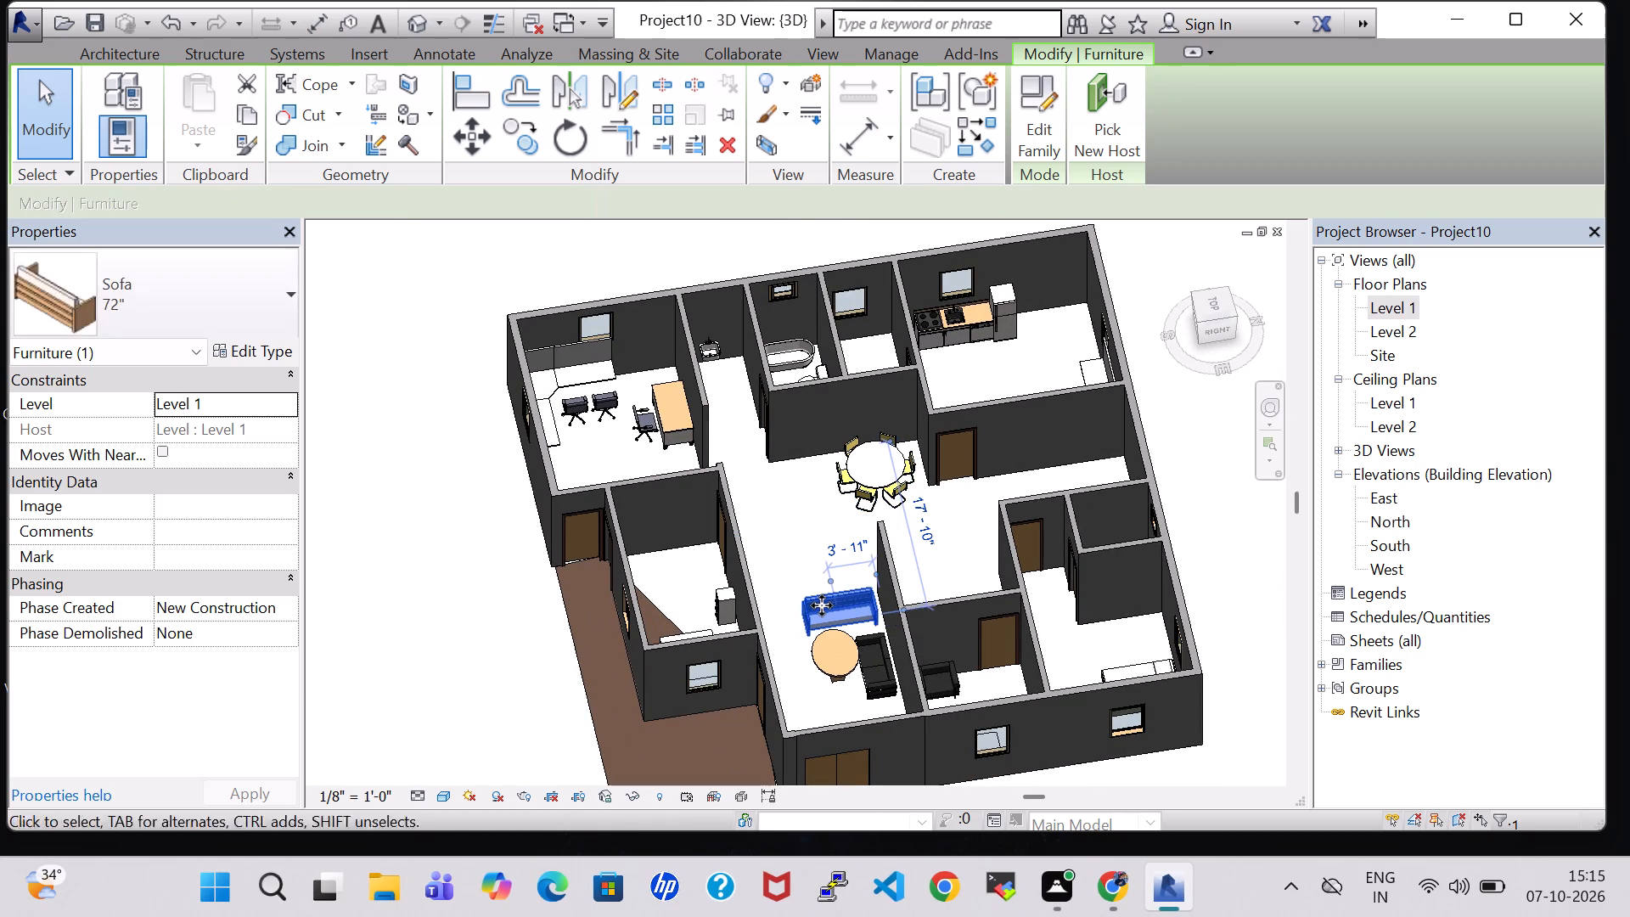
key("Up")
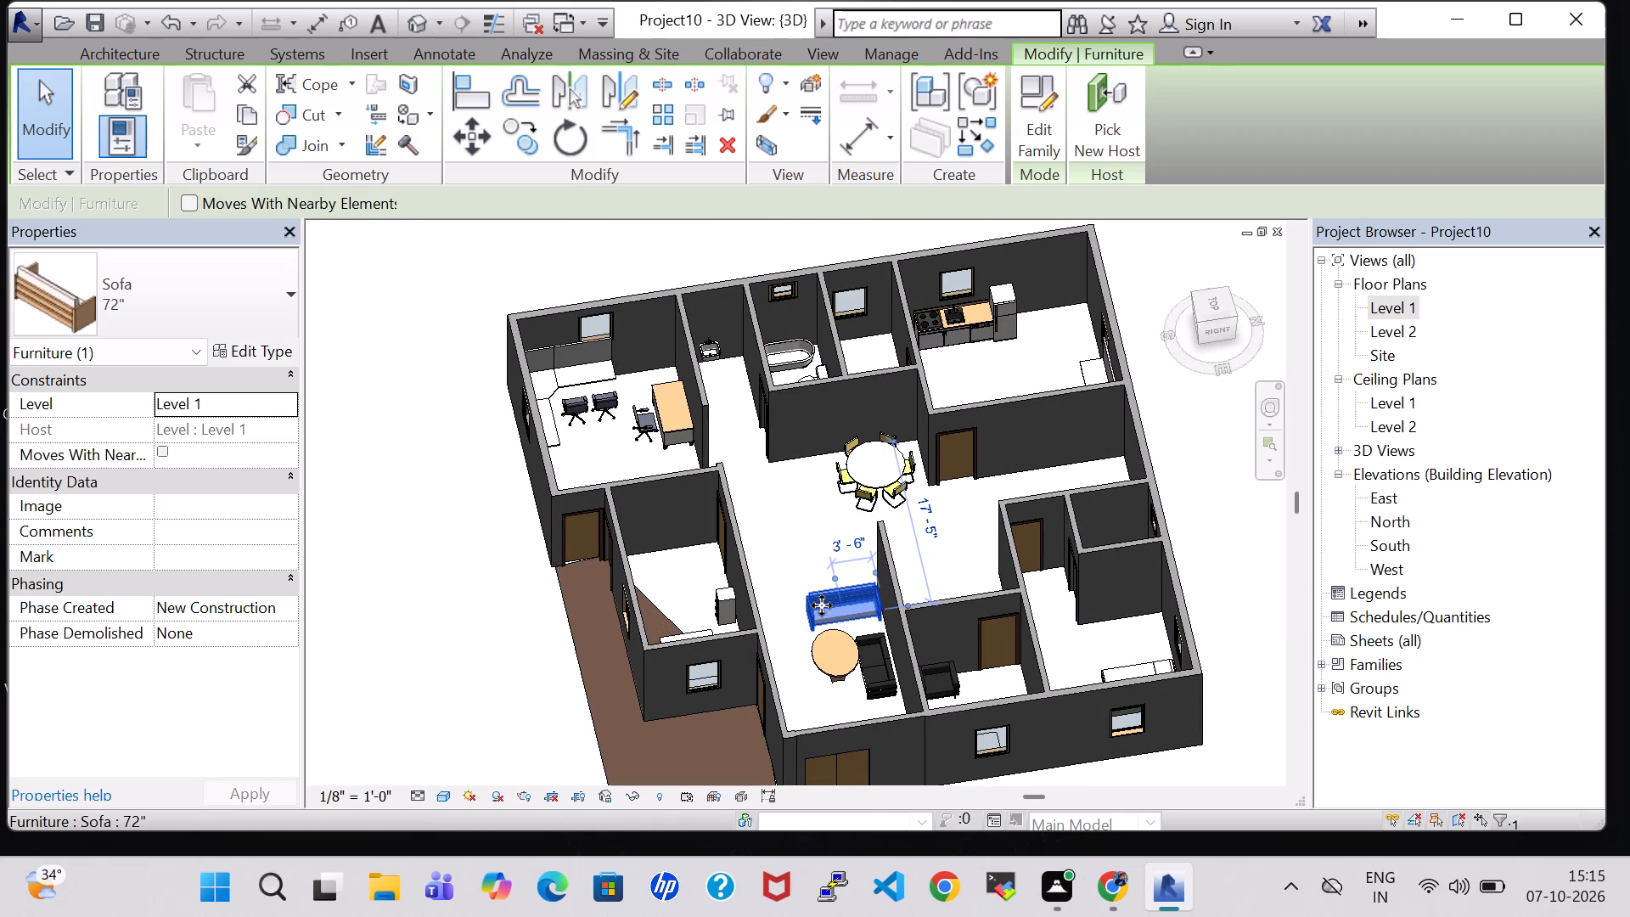
Nudge the black Sofa-Corbu in the living room slightly north toward the partition wall.
left_click(863, 660)
key("Right")
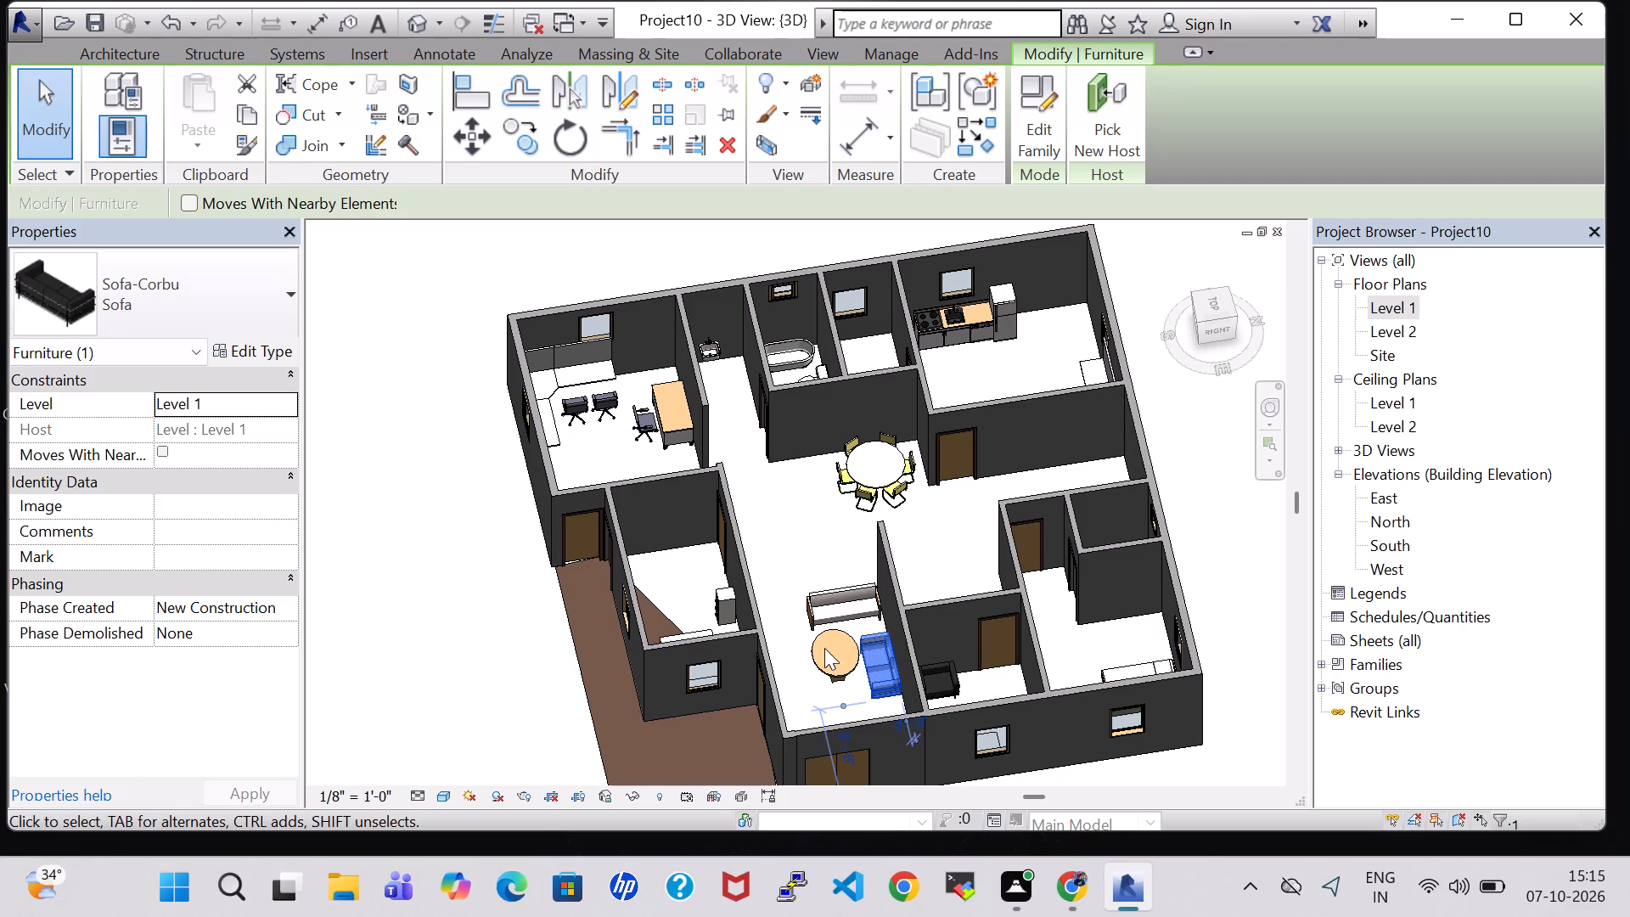
left_click(797, 516)
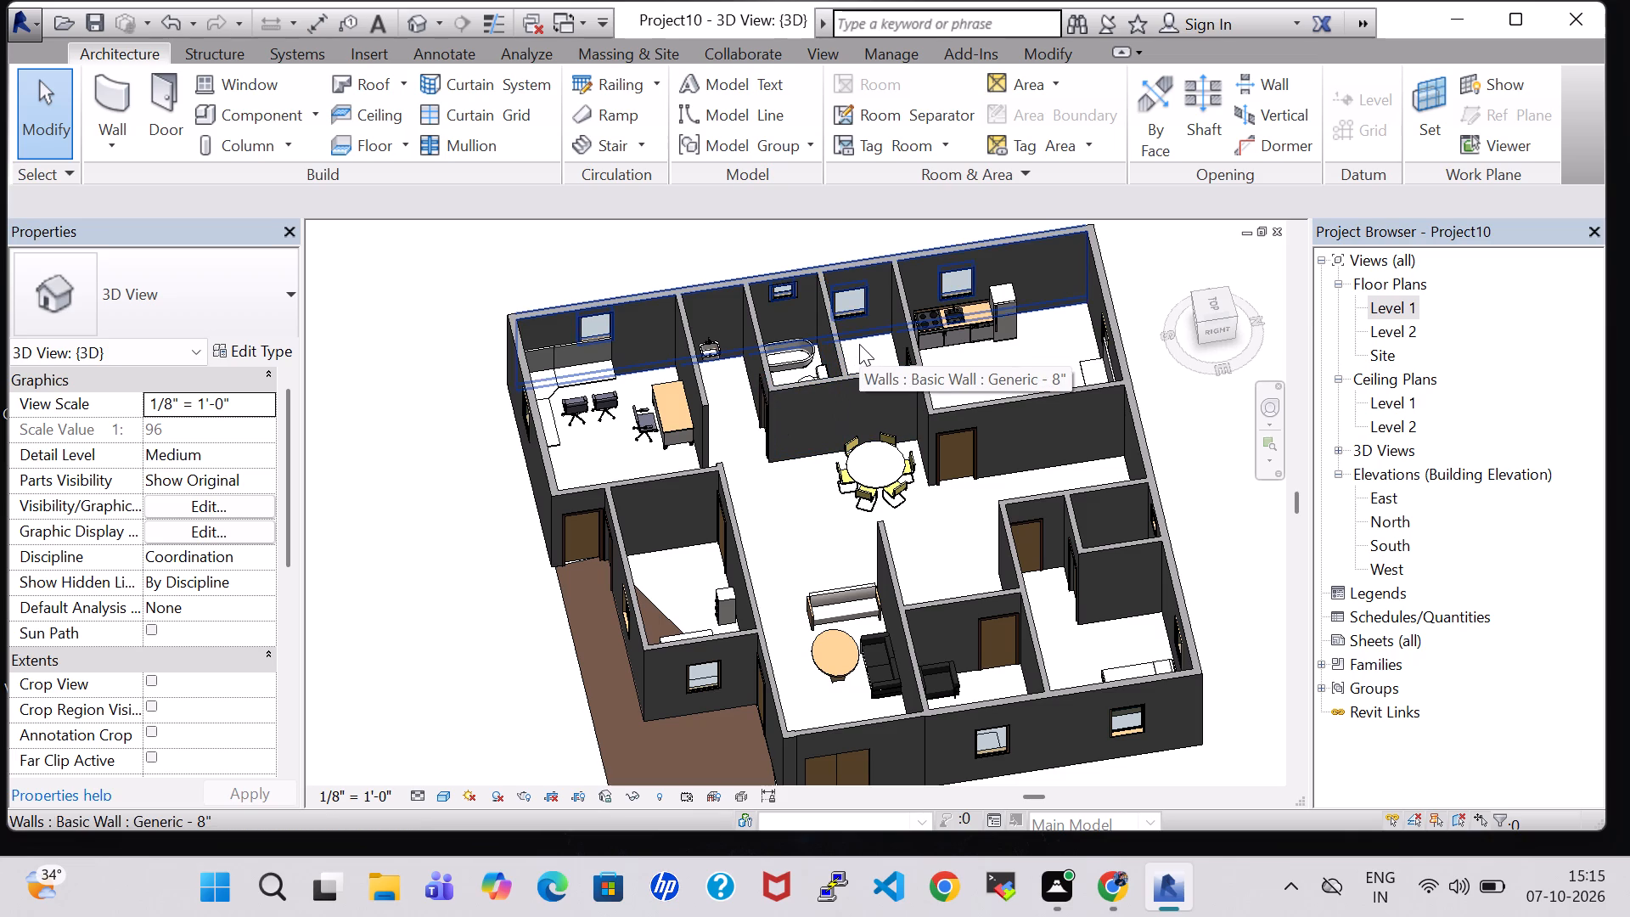
Examine the furnished rooms, doors and window heights of the house from several angles in the 3D view.
middle_click_drag(859, 344, 846, 494, "shift")
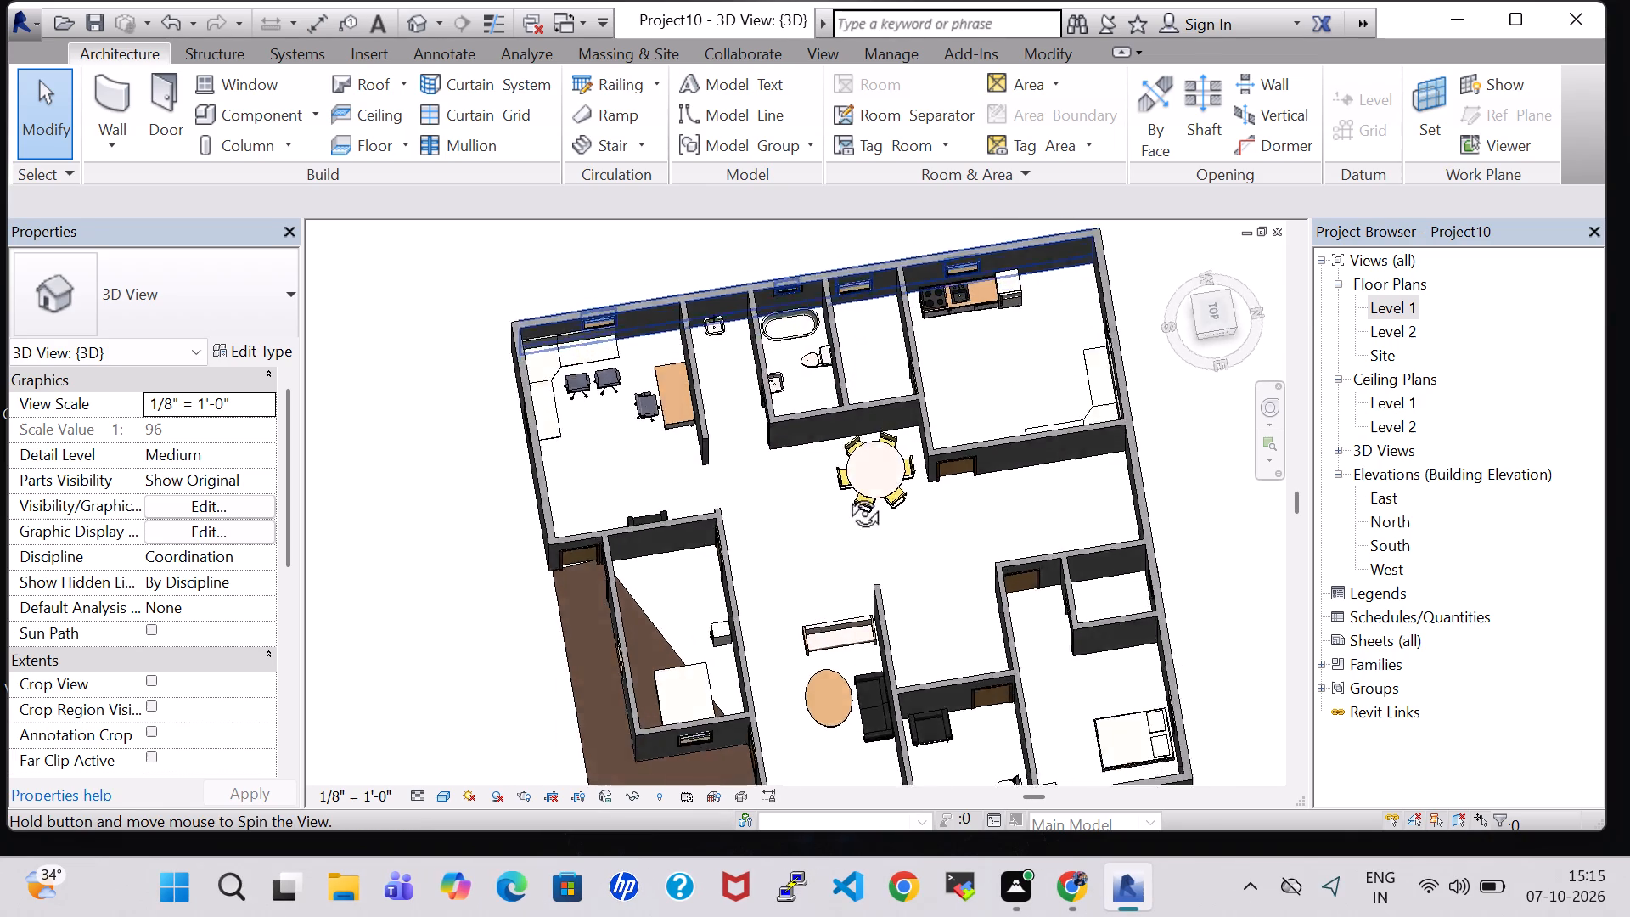
middle_click_drag(846, 494, 872, 281, "shift")
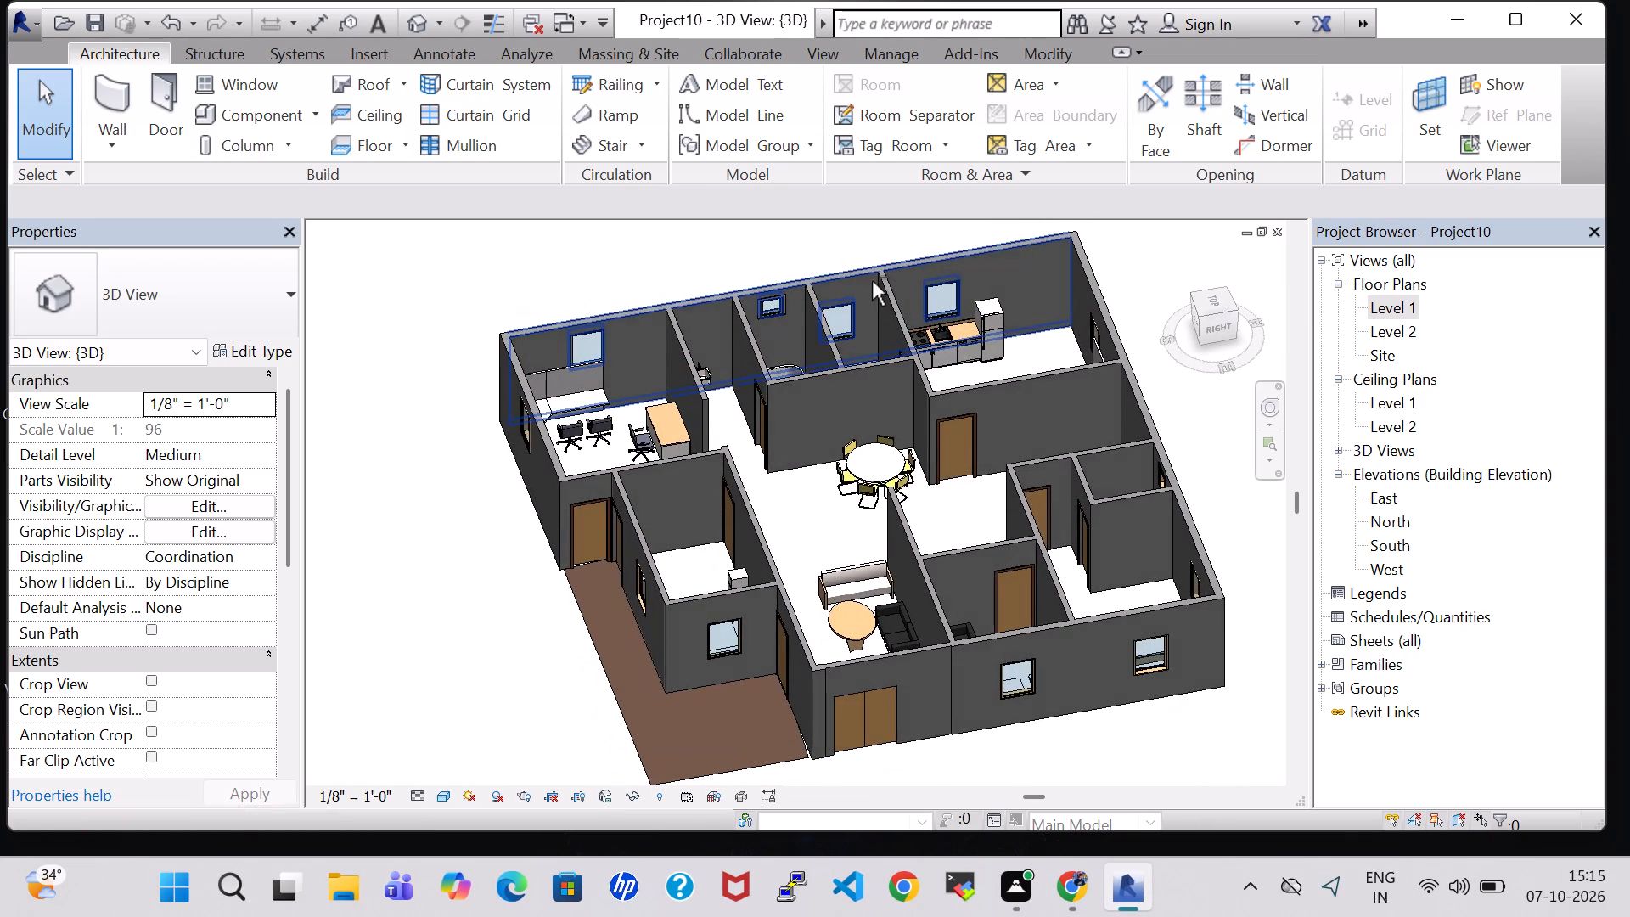
scroll(880, 412, "up", 1)
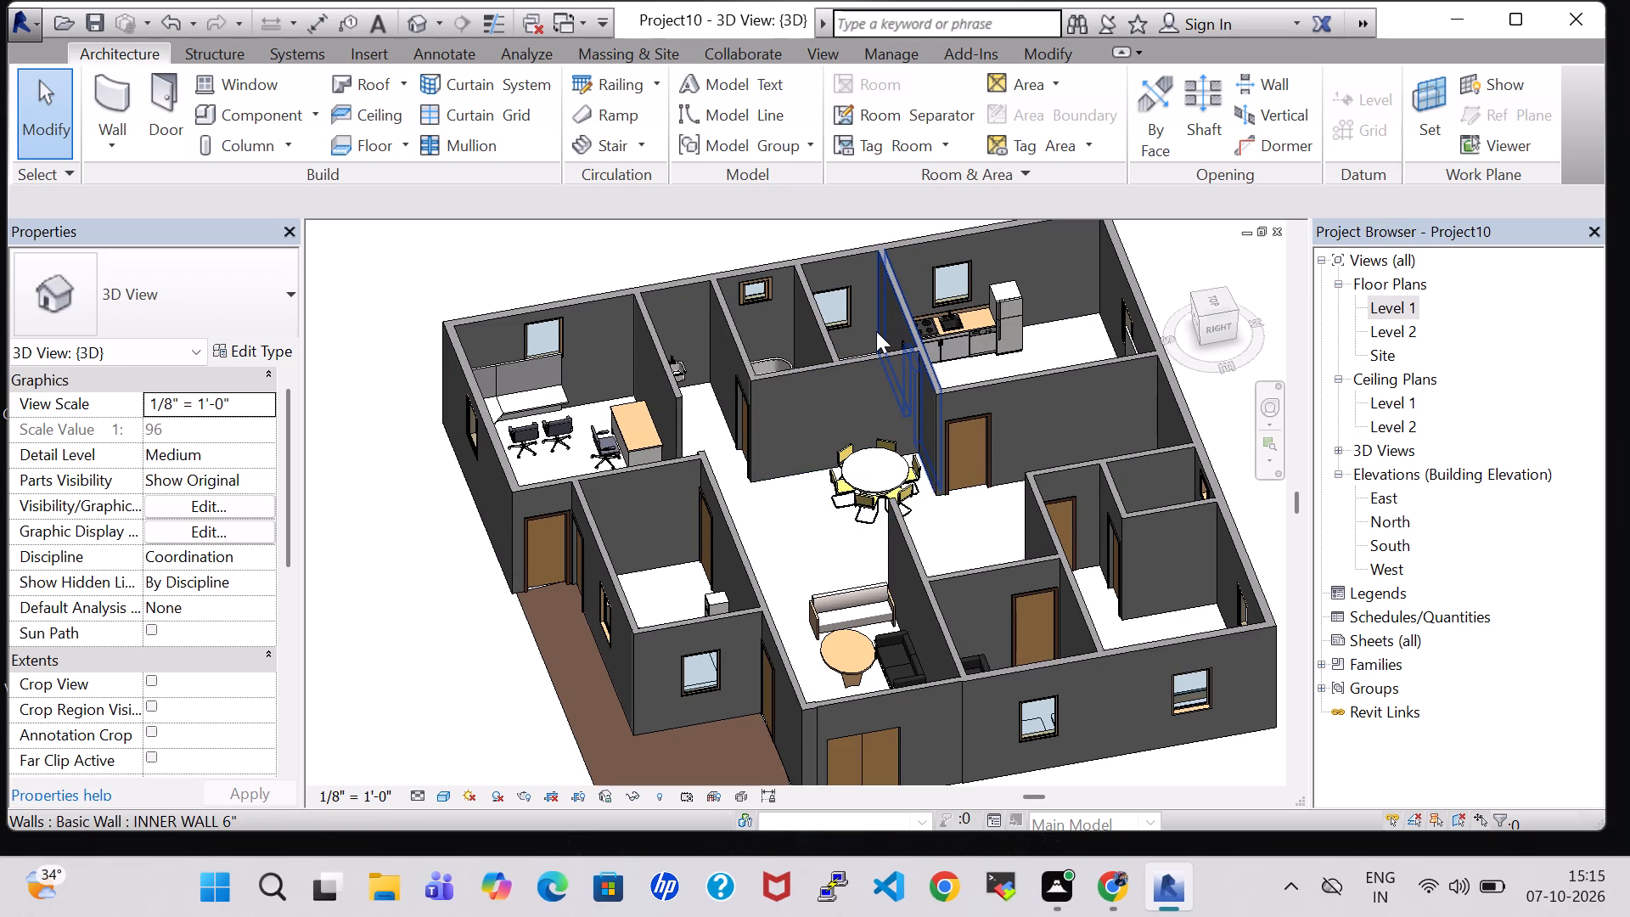
middle_click_drag(876, 331, 847, 426, "shift")
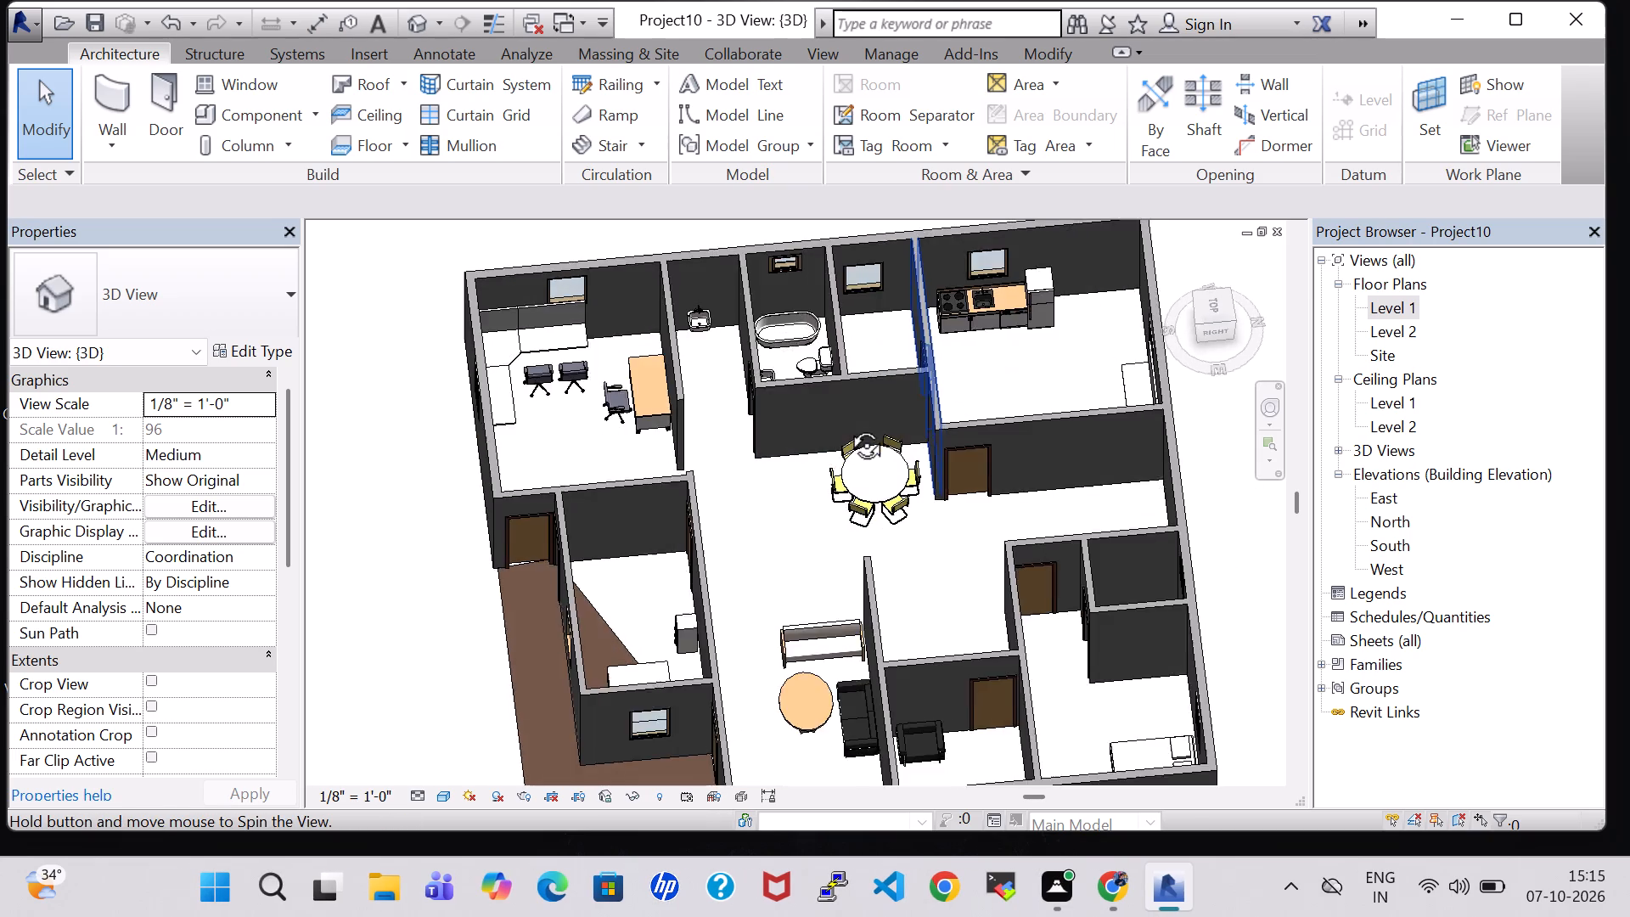
middle_click_drag(847, 426, 640, 312, "shift")
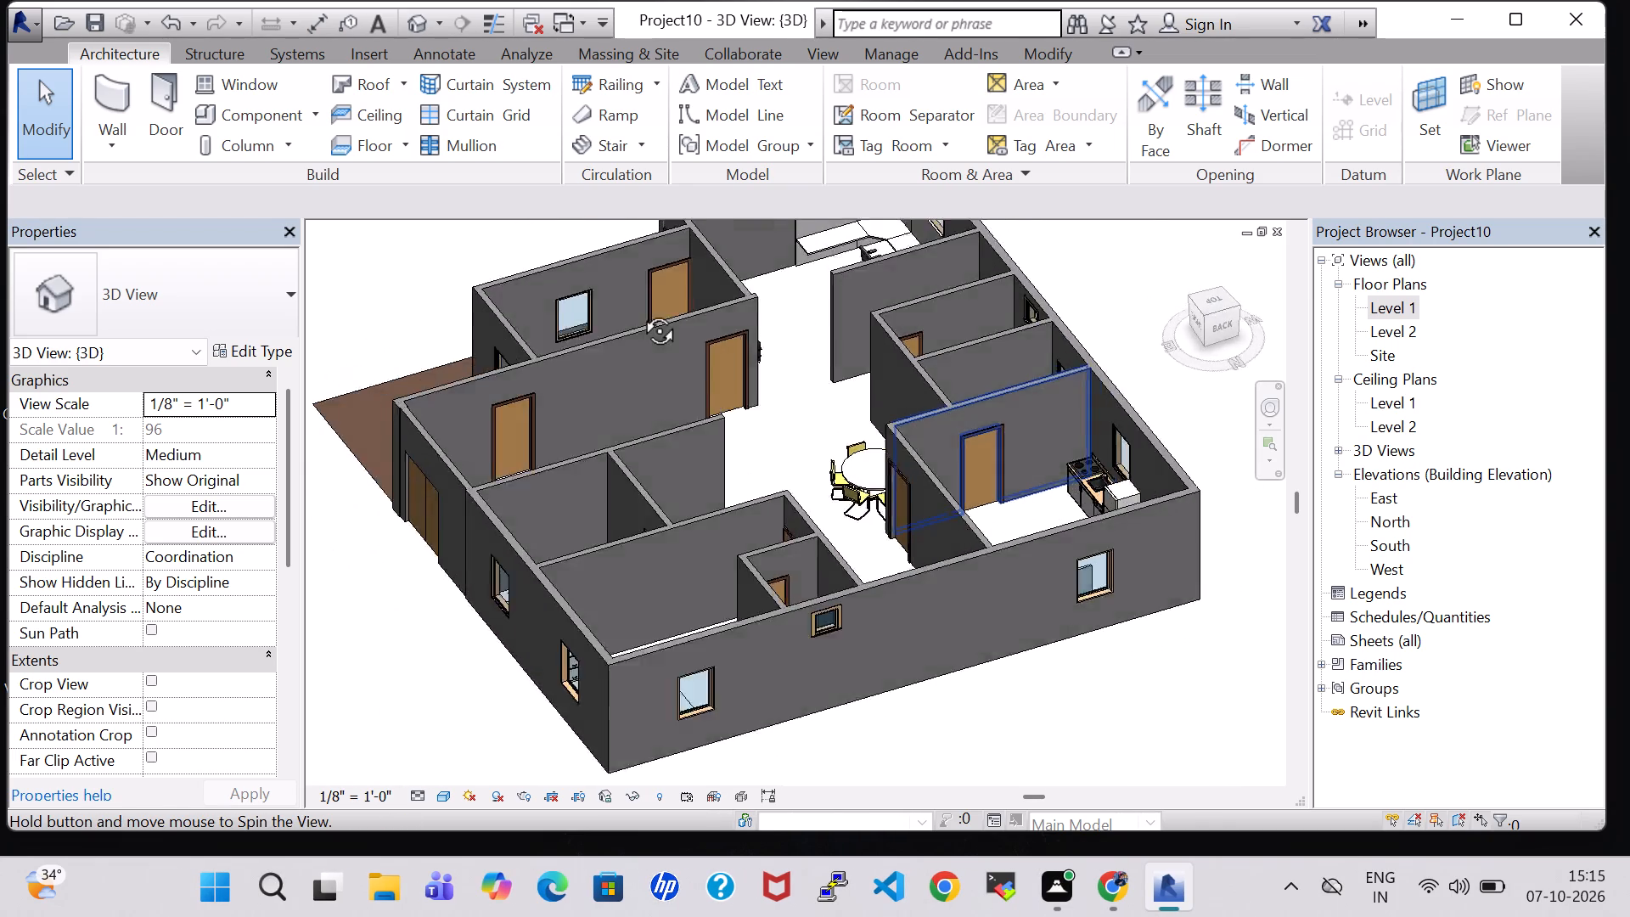
middle_click_drag(640, 312, 894, 348, "shift")
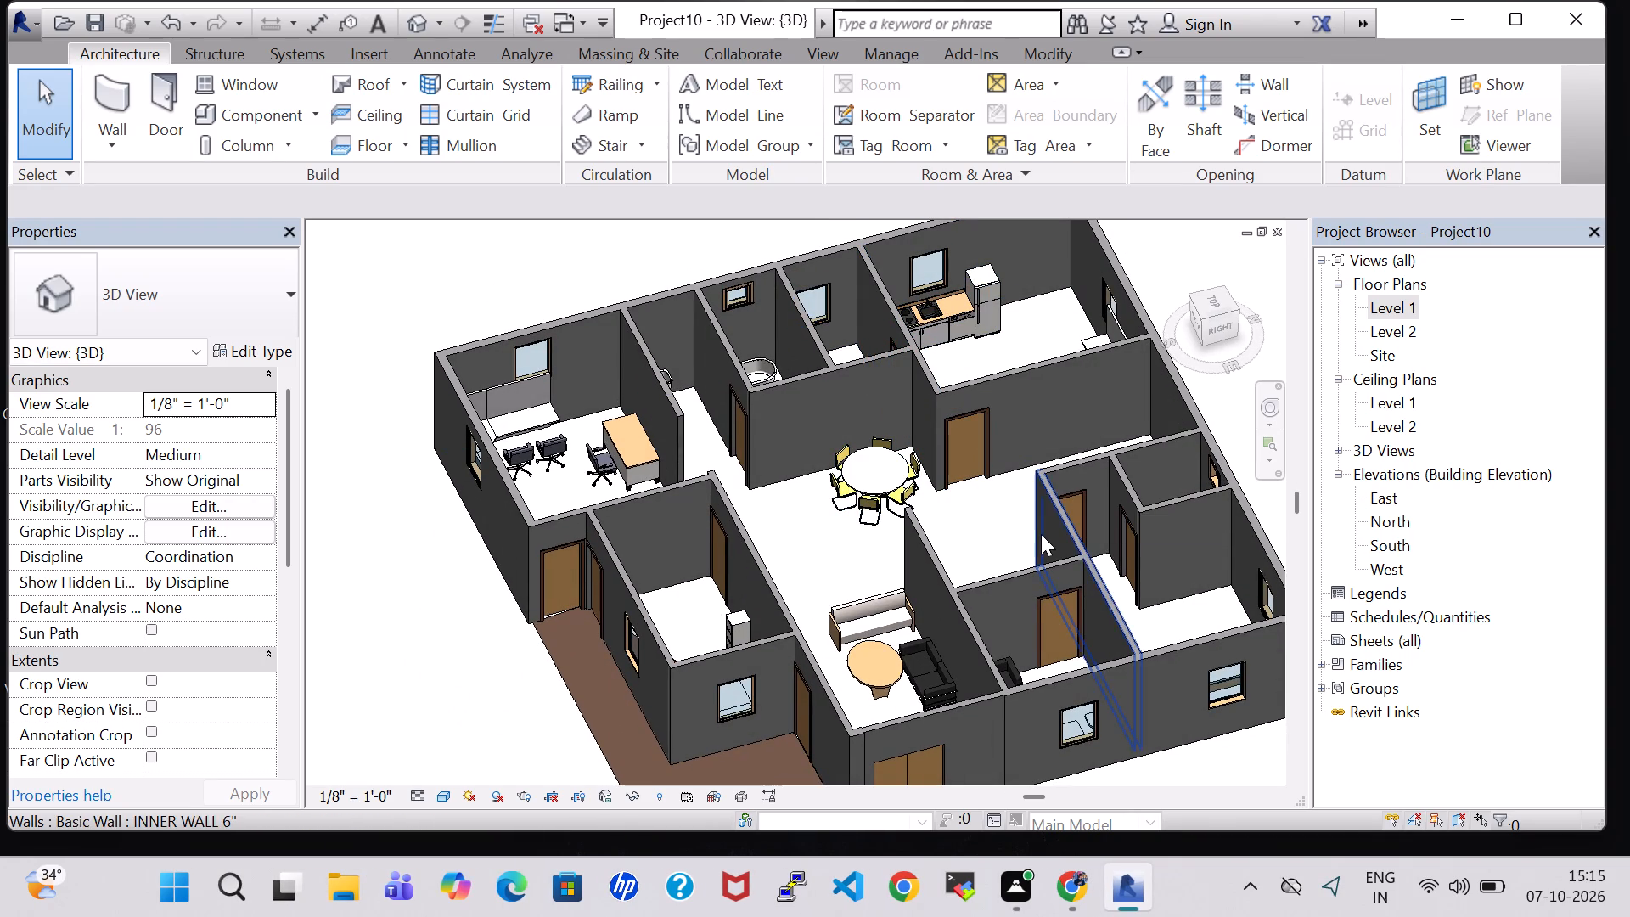
middle_click_drag(1014, 524, 1197, 569, "shift")
middle_click_drag(1147, 607, 1026, 647, "shift")
middle_click(1025, 647, "shift")
middle_click(956, 605, "shift")
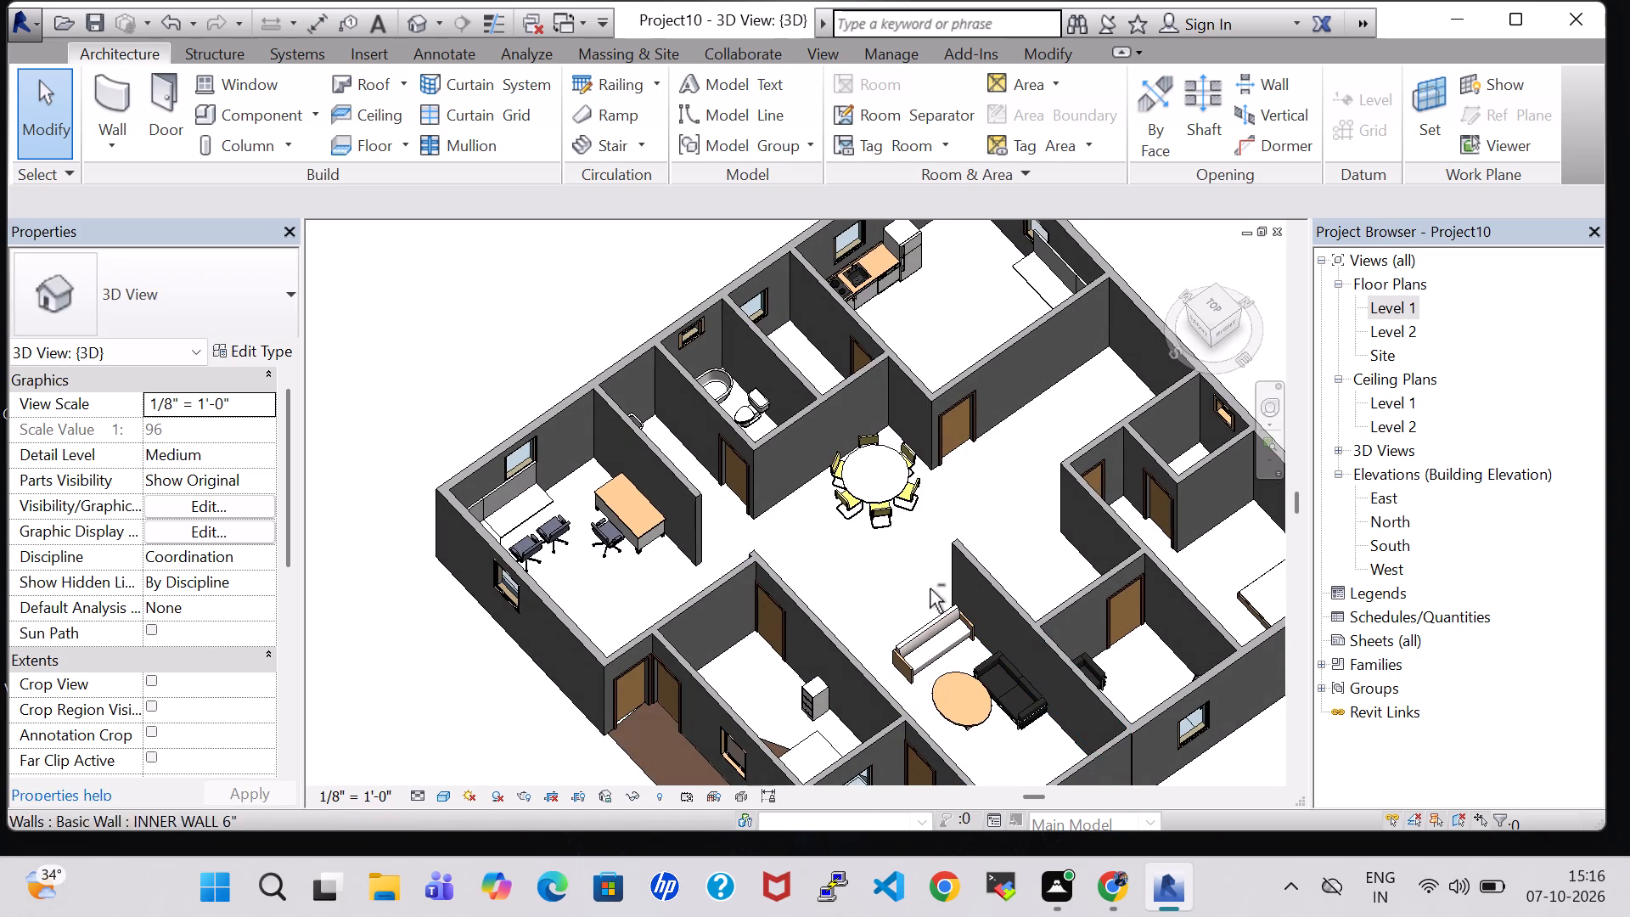
scroll(1200, 244, "up", 1)
Review the room and furniture layout from the top in 3D and in the Level 1 floor plan, finishing in the 3D view.
middle_click_drag(1200, 244, 1173, 274)
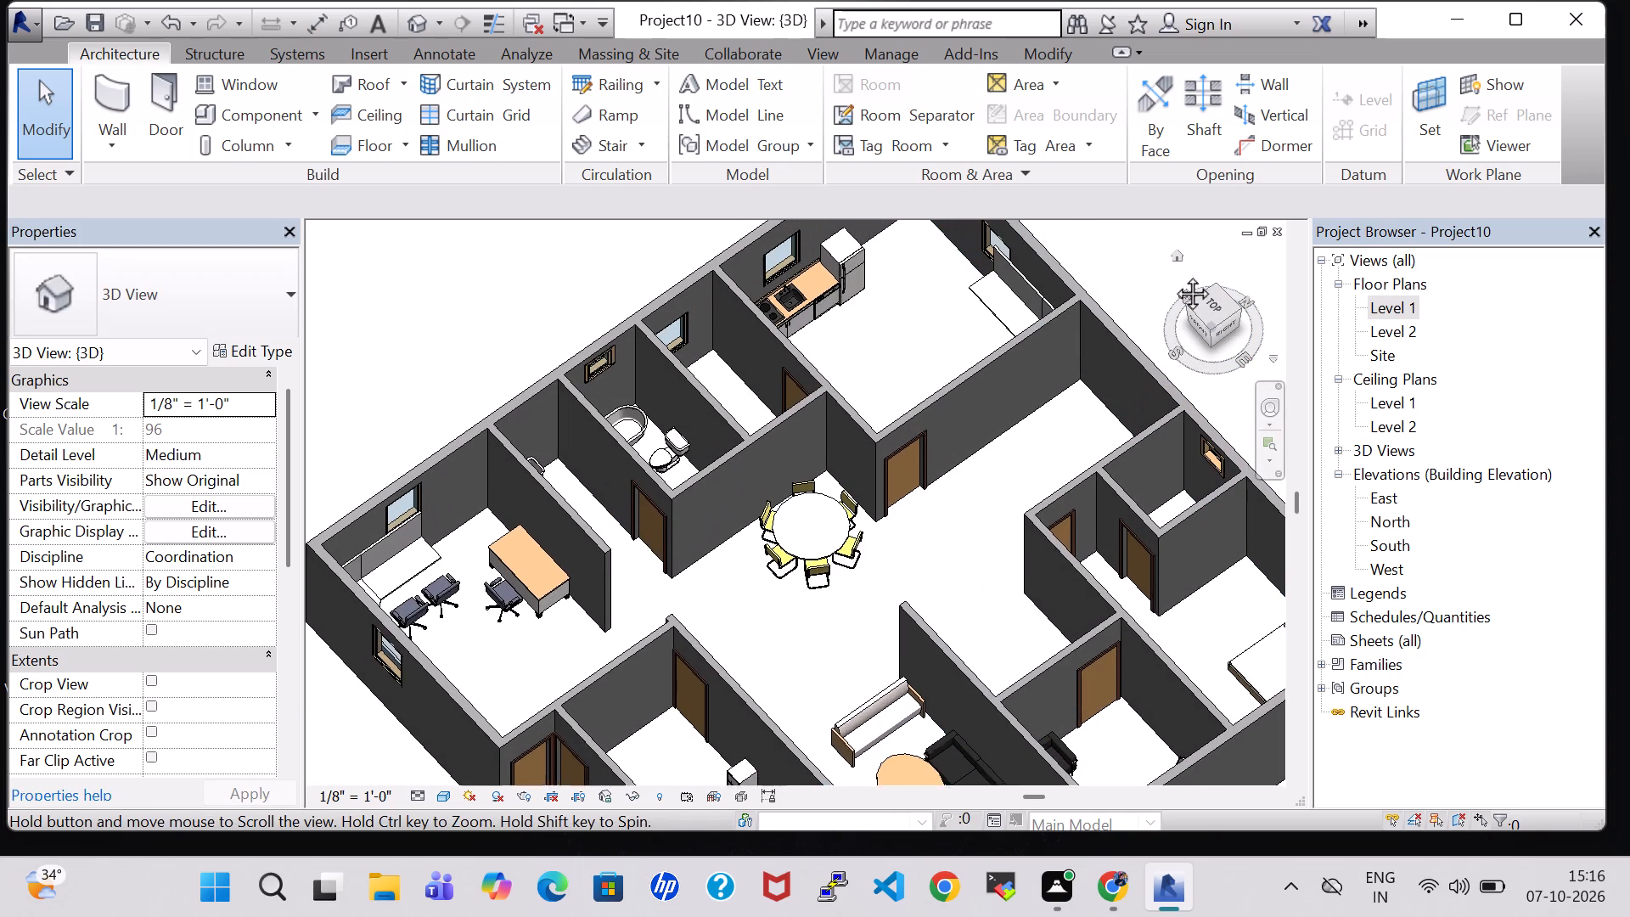
middle_click_drag(1173, 274, 1077, 376)
left_click(1212, 298)
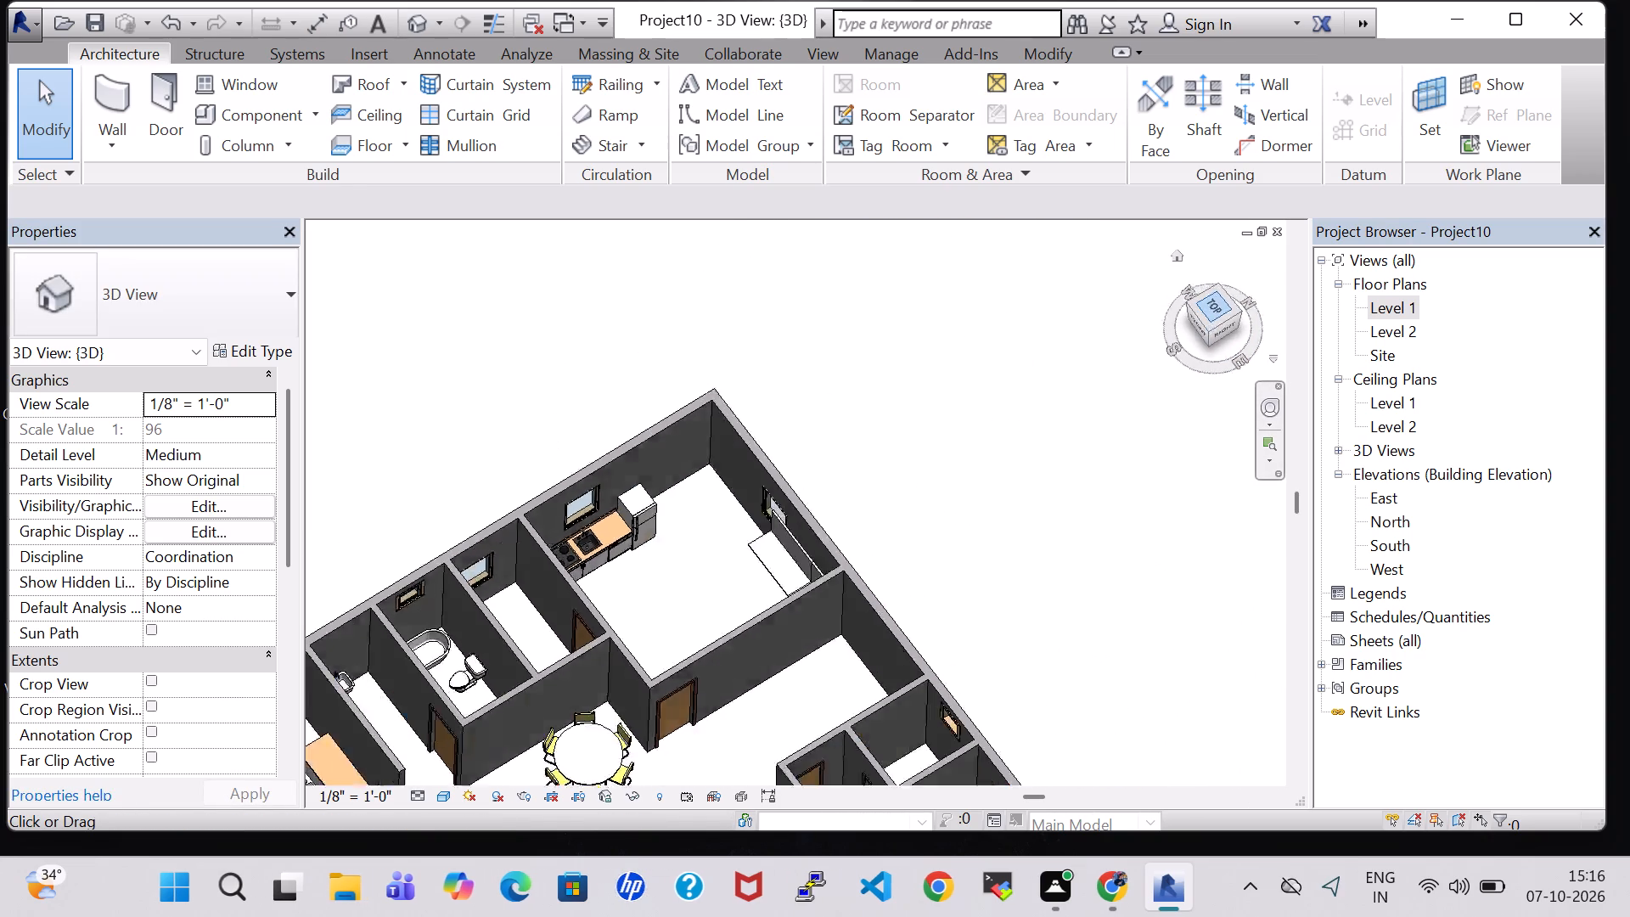
scroll(906, 361, "up", 5)
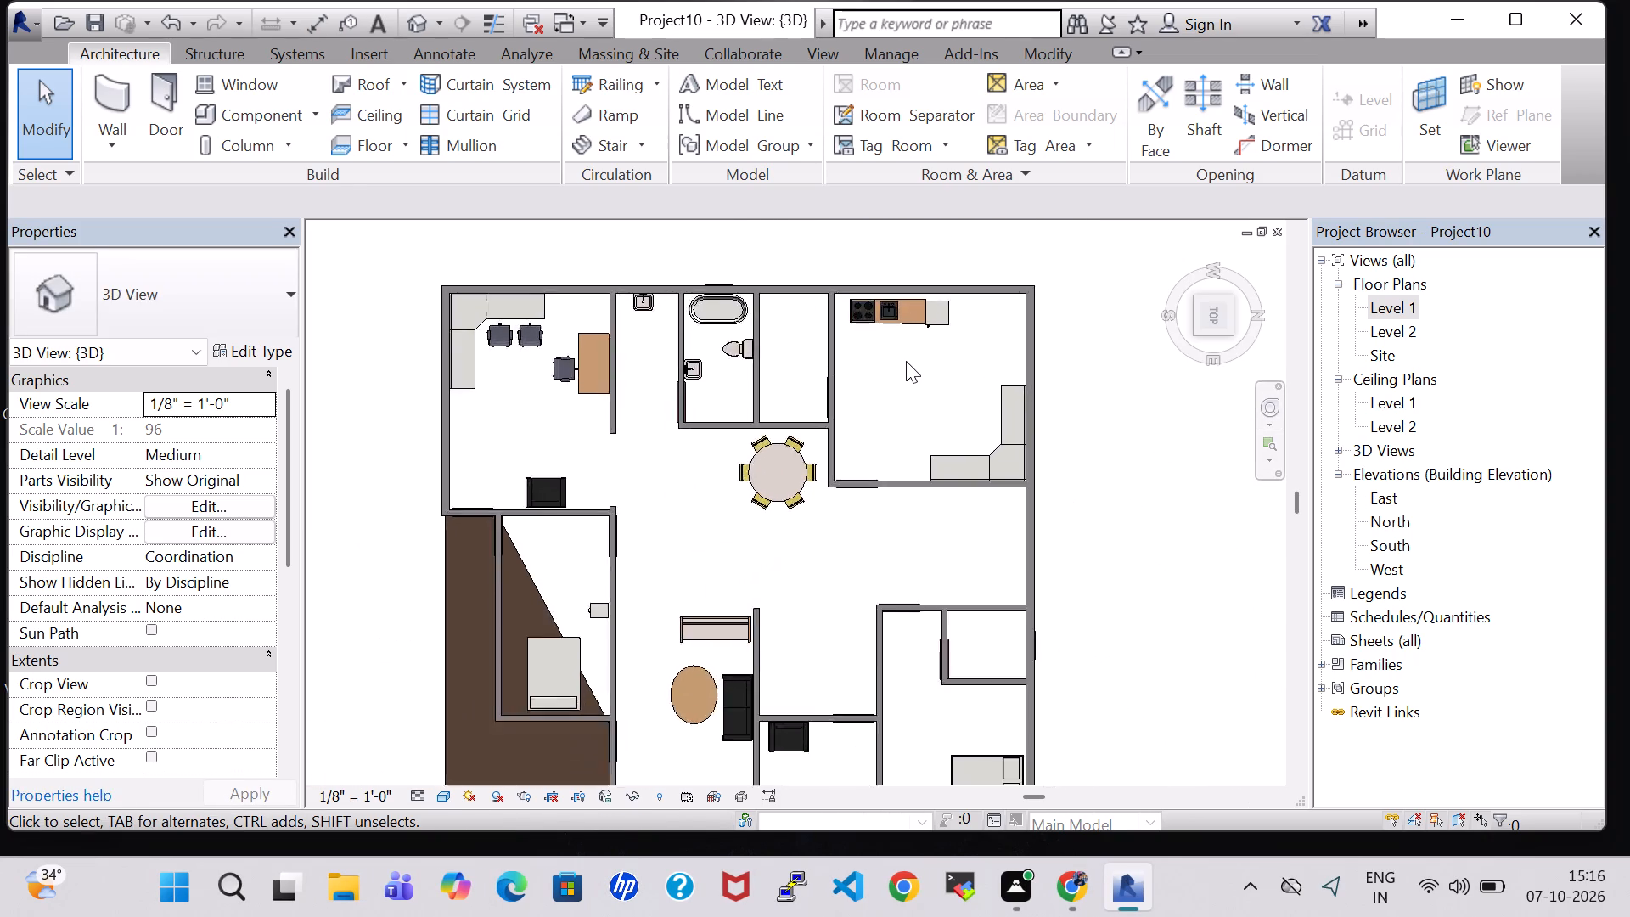
scroll(906, 361, "up", 3)
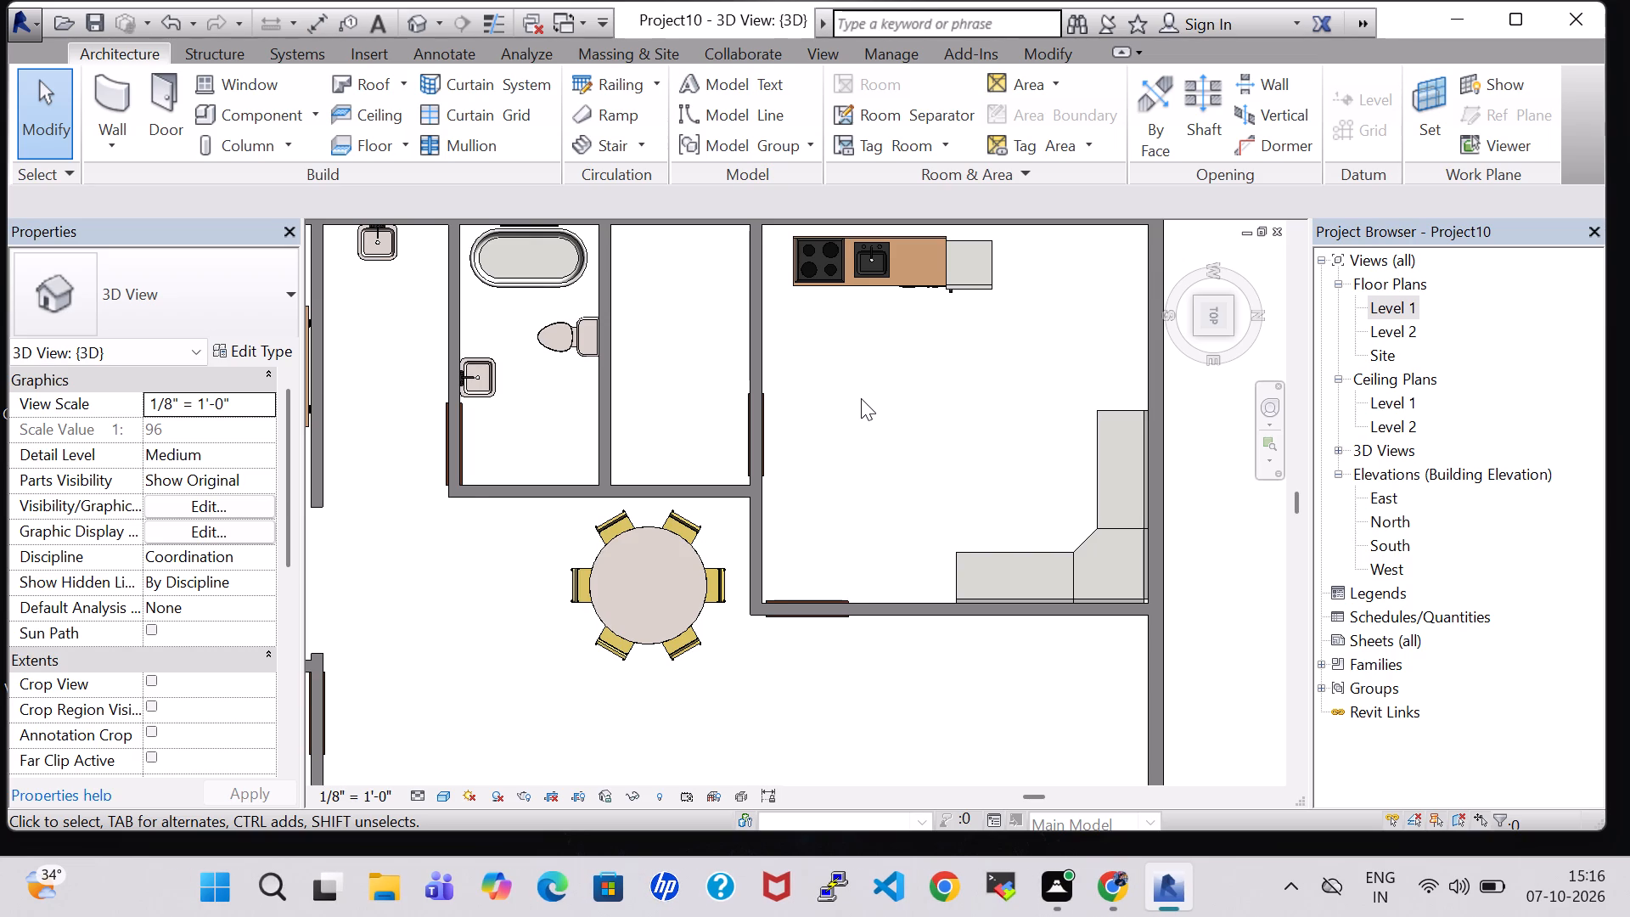
scroll(861, 398, "down", 3)
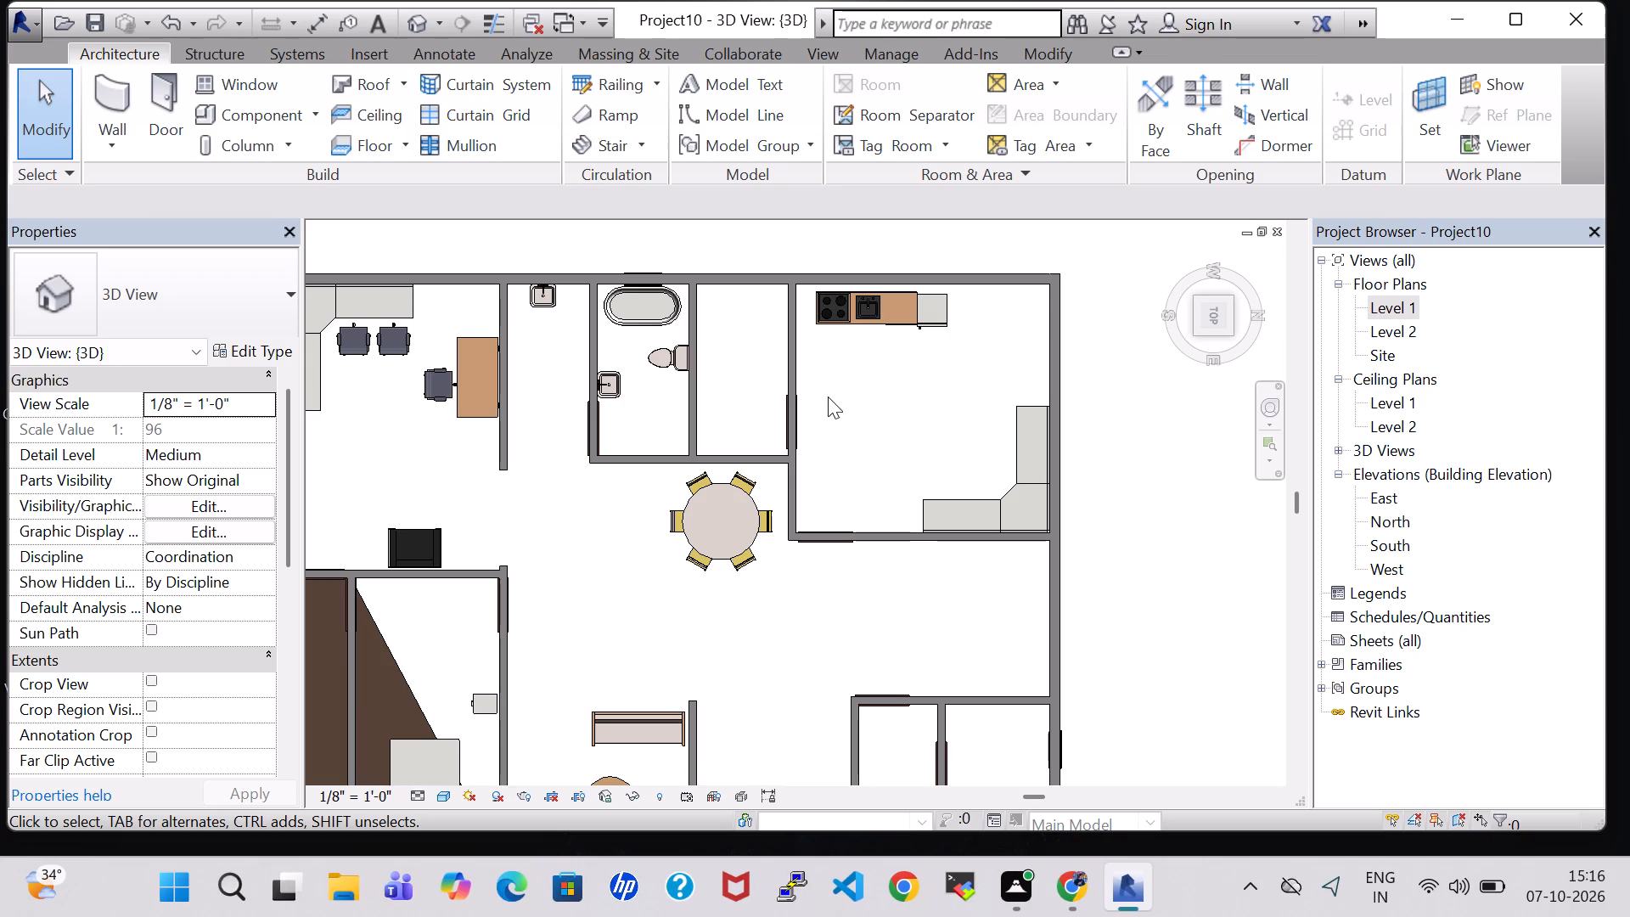
double_click(1392, 303)
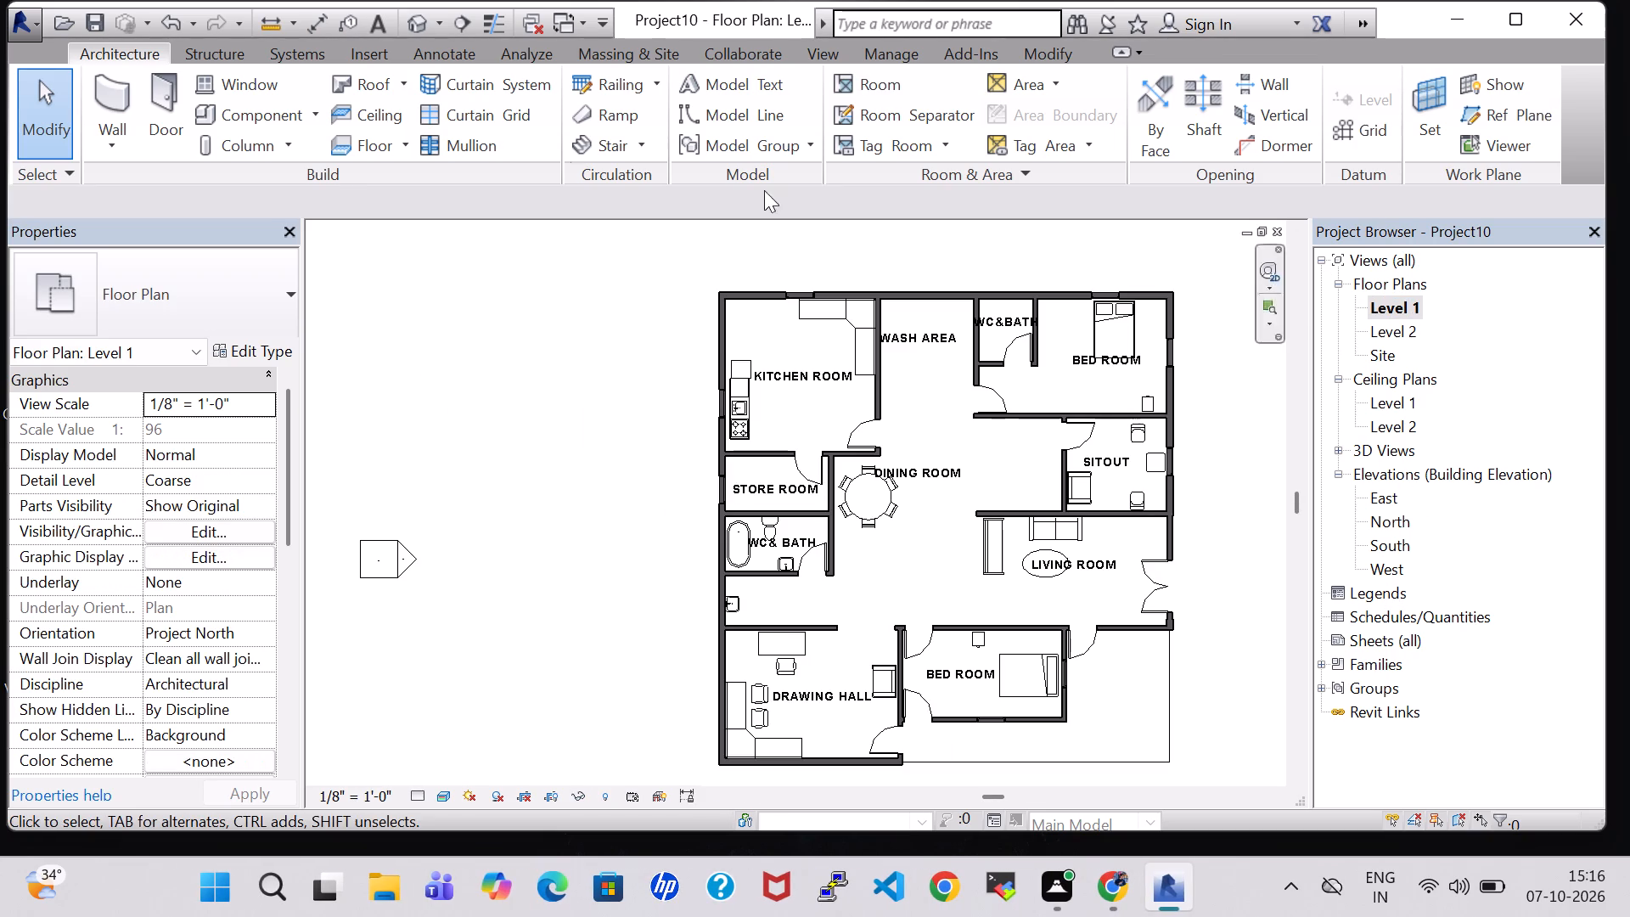
left_click(421, 11)
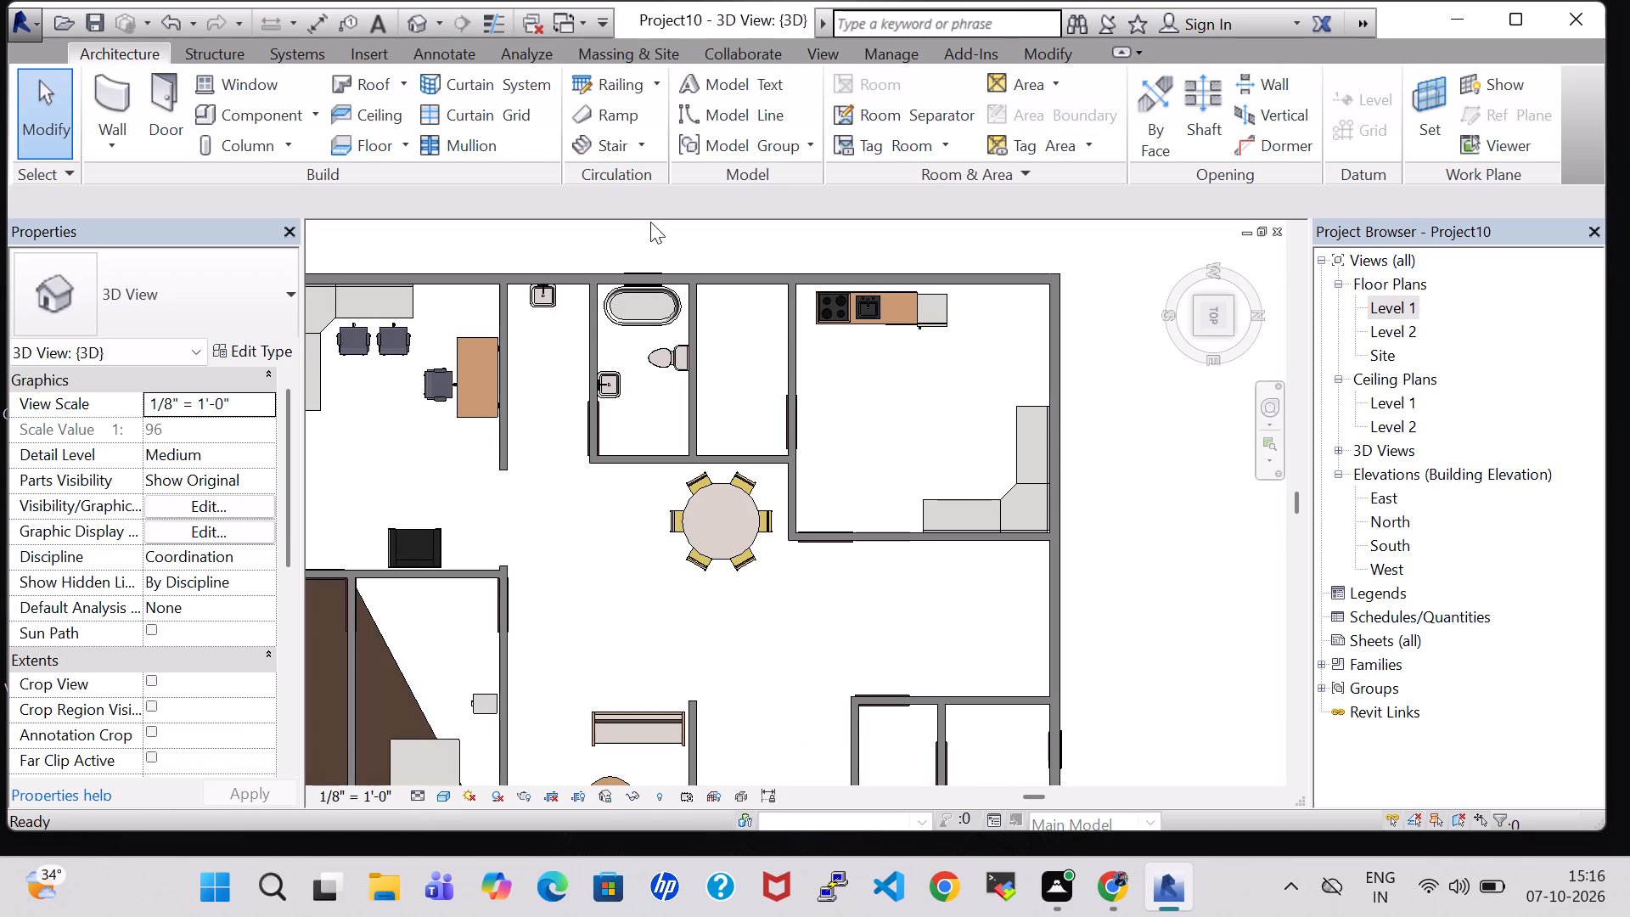
middle_click_drag(791, 680, 837, 438)
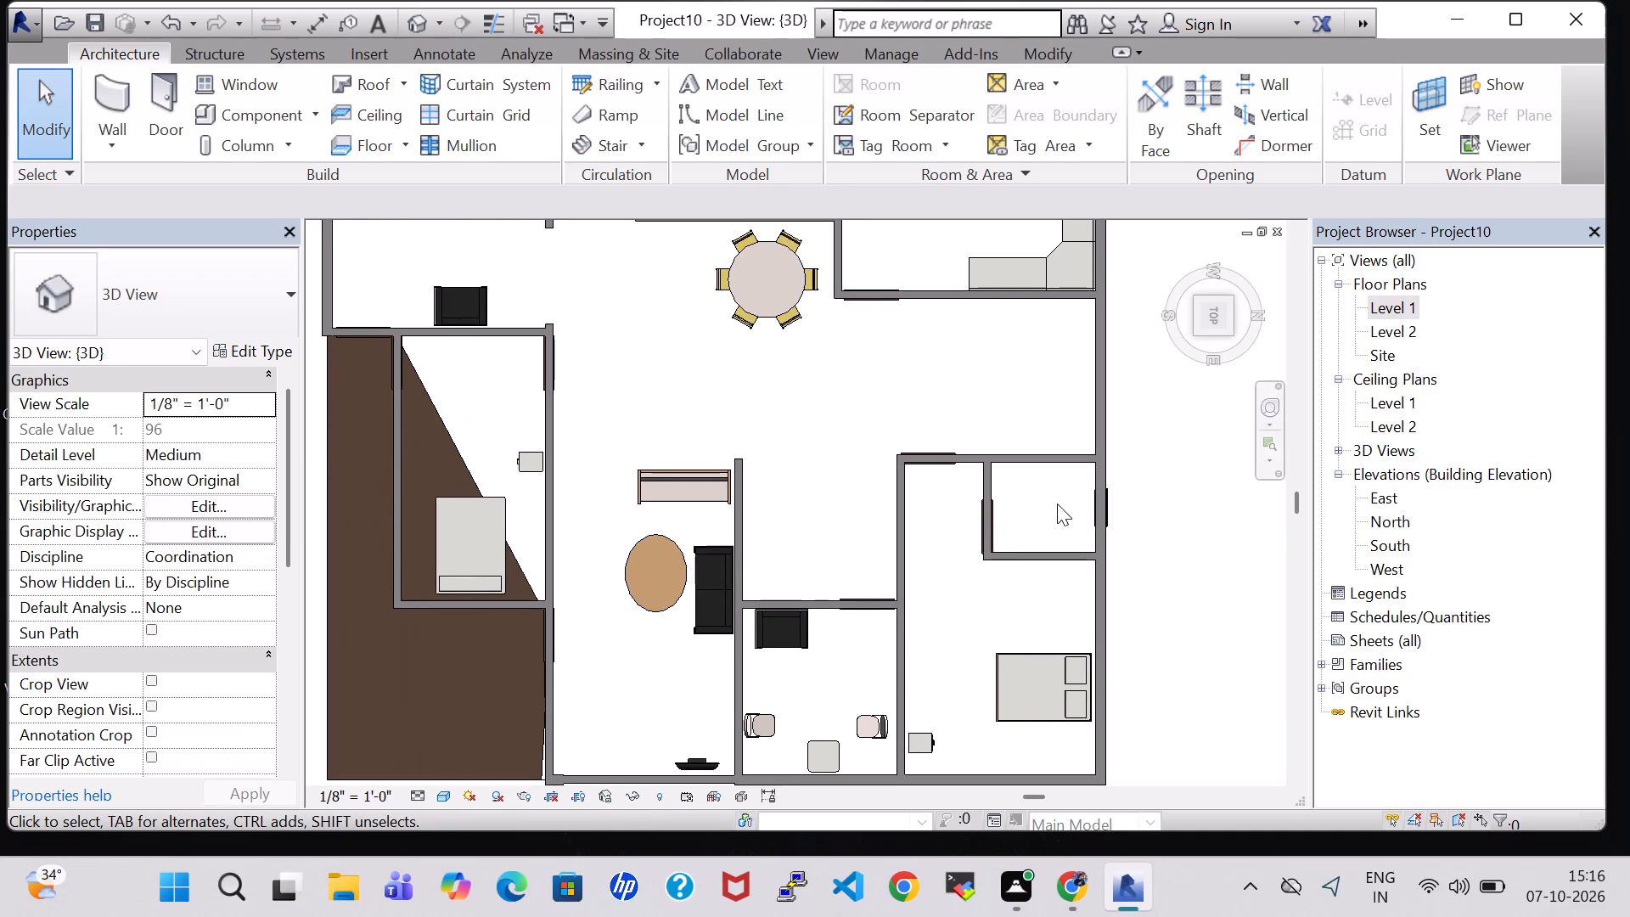
middle_click_drag(1057, 504, 992, 368, "shift")
scroll(1057, 504, "up", 1, "shift")
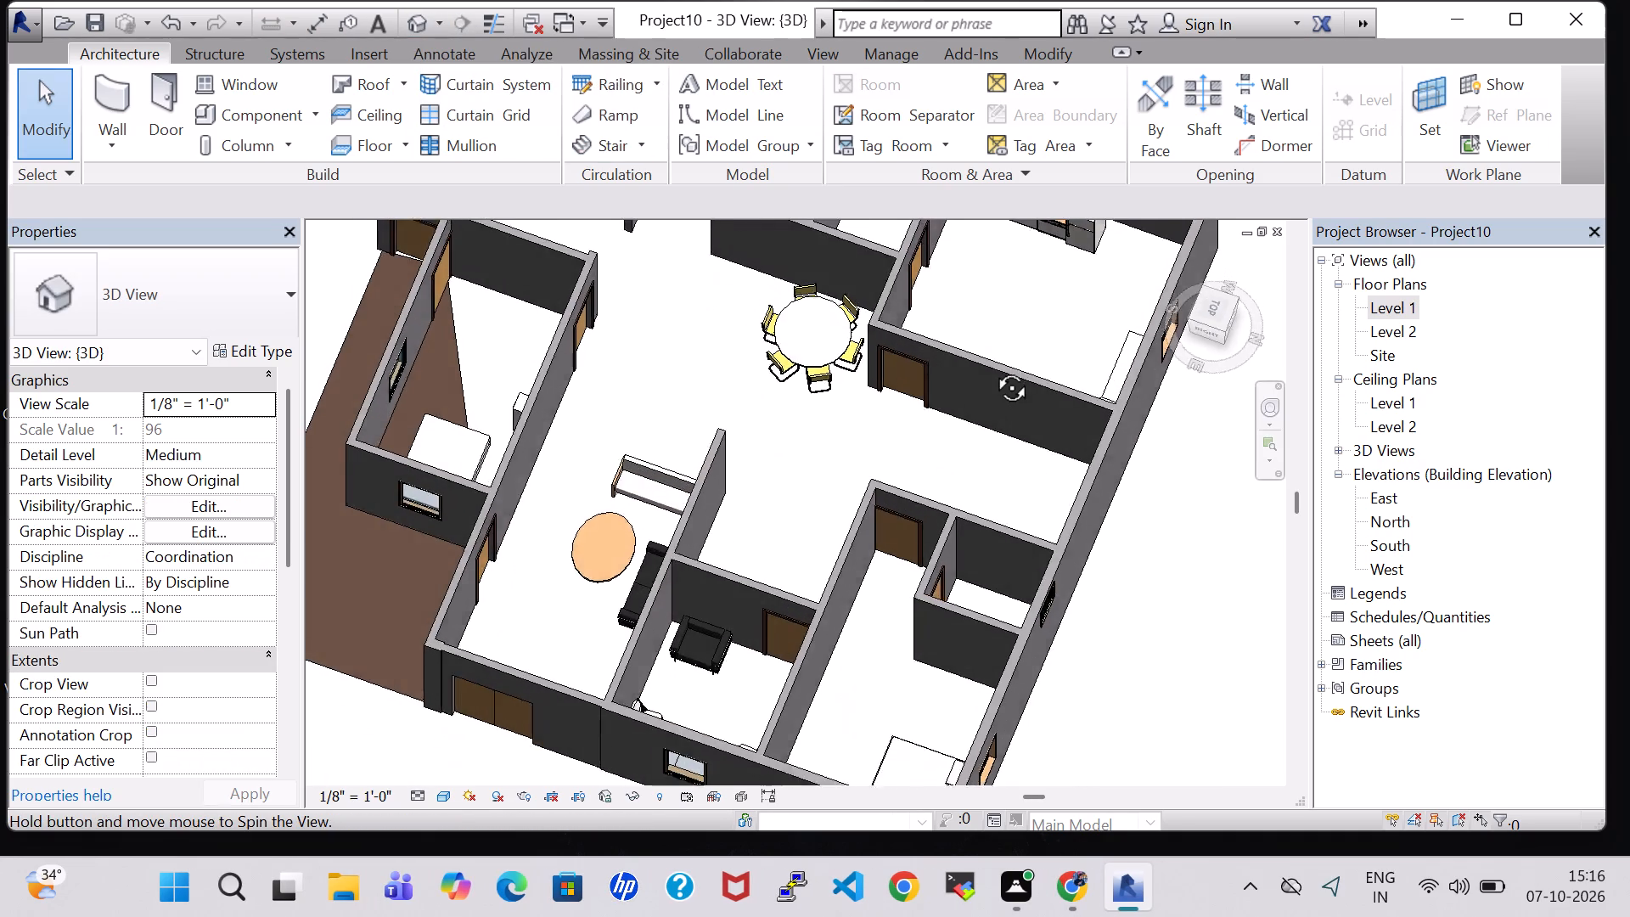
Examine the furnished rooms and the entrance side of the house from several angles in the 3D view.
middle_click_drag(992, 368, 631, 383, "shift")
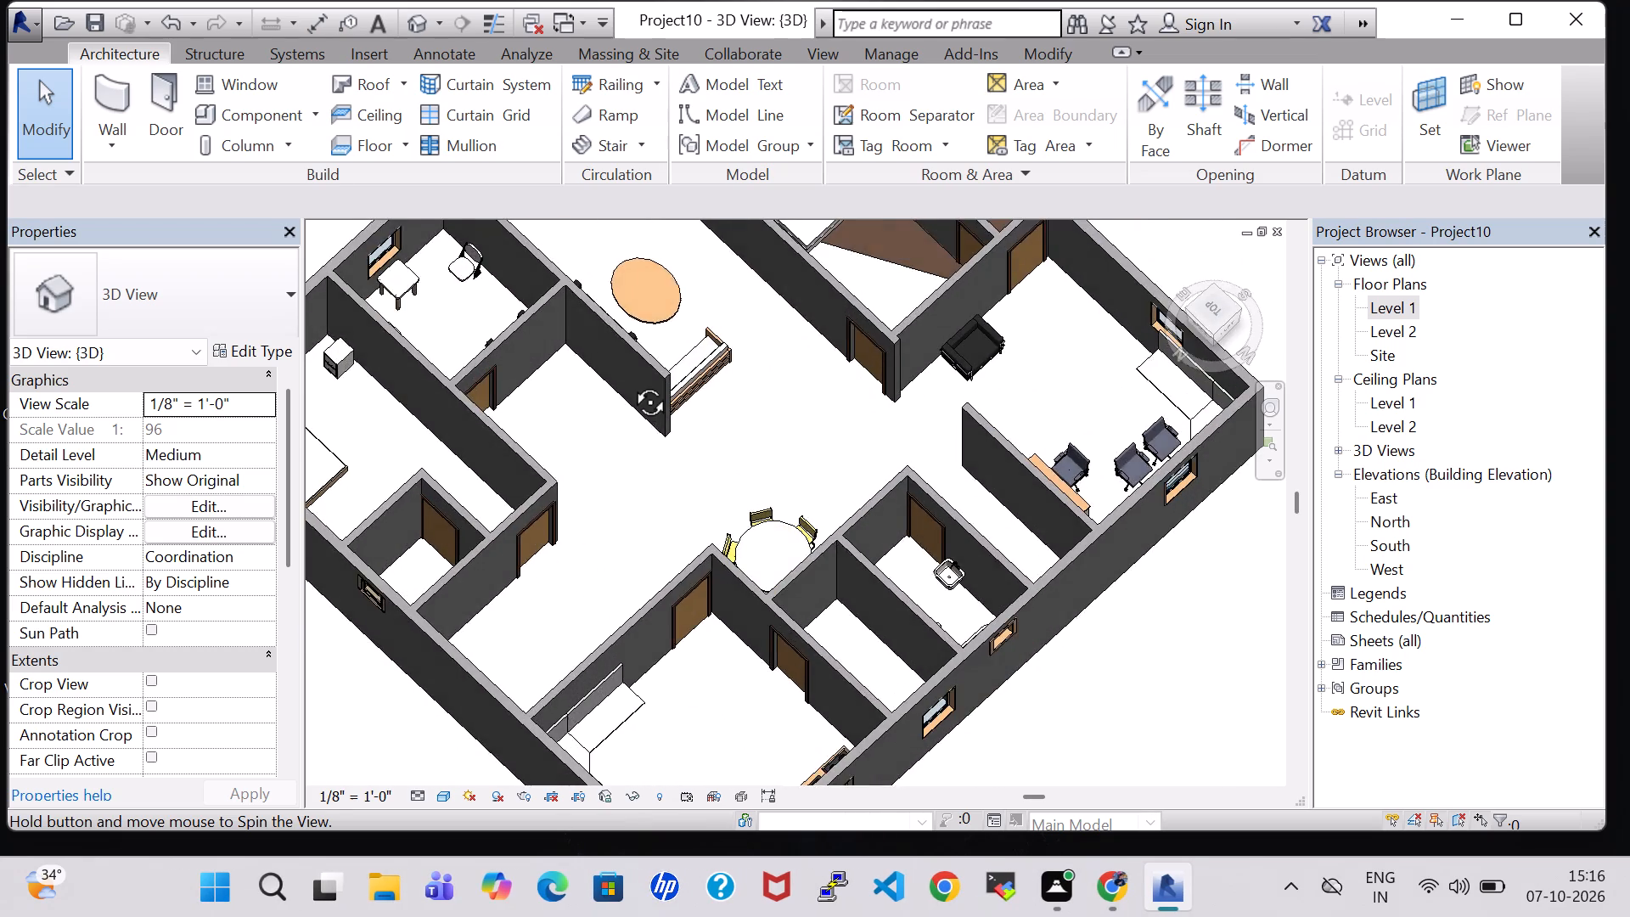
middle_click_drag(631, 383, 1133, 341, "shift")
middle_click(1135, 340, "shift")
middle_click_drag(1160, 333, 1192, 306, "shift")
middle_click(1214, 288, "shift")
middle_click(1214, 288, "shift")
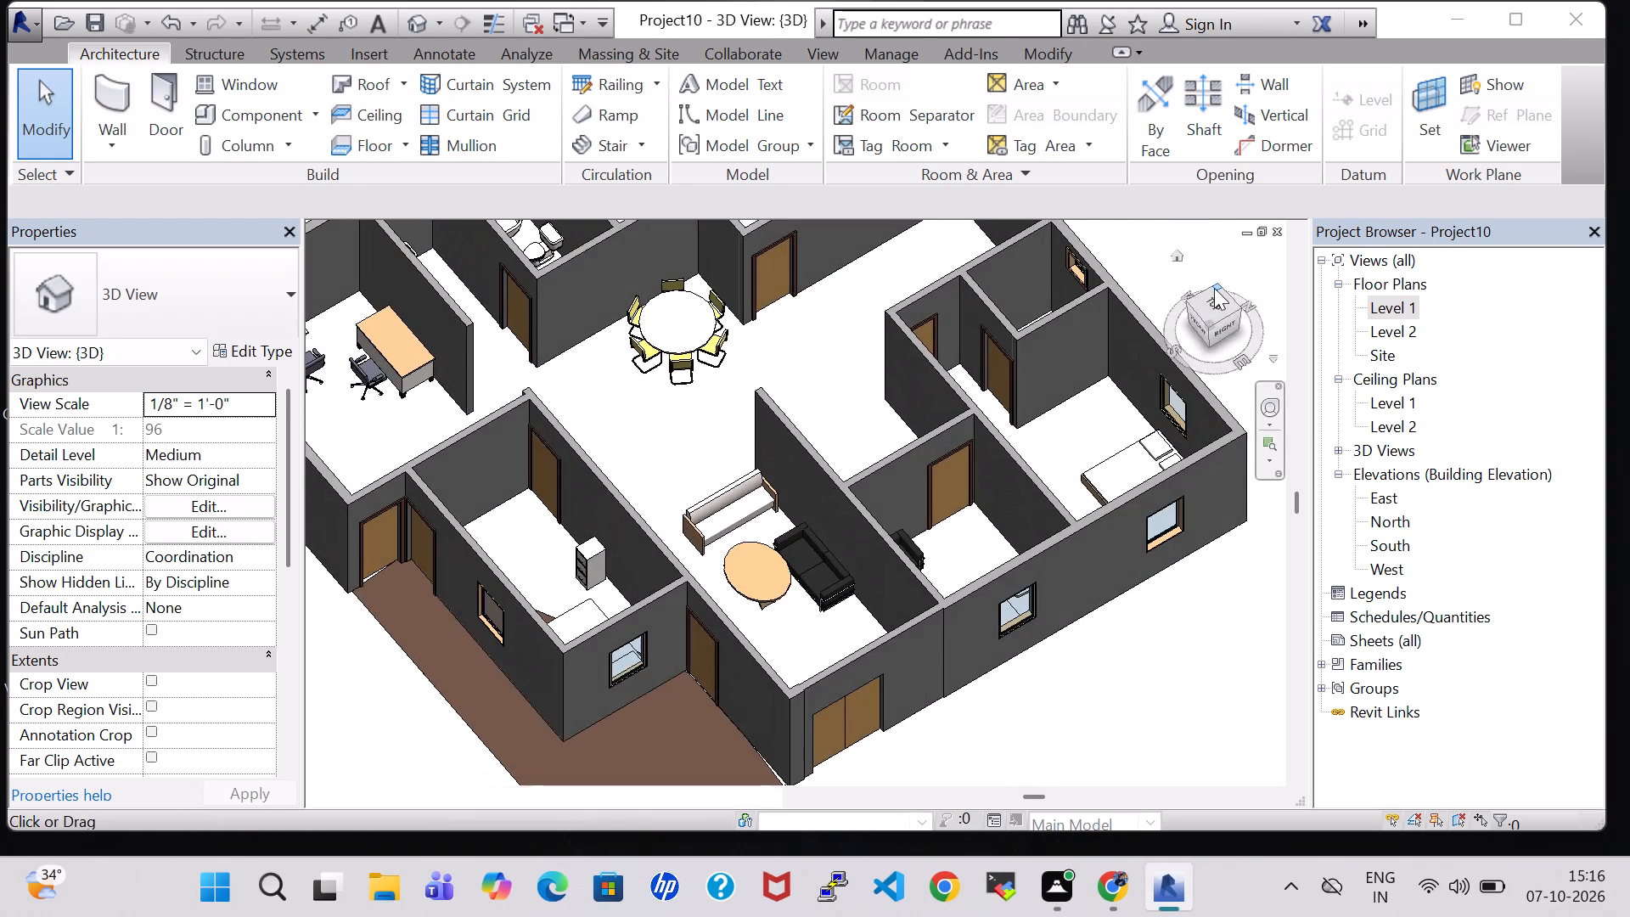
Open the Level 1 floor plan at the WC&BATH room next to the wash area.
double_click(1412, 313)
scroll(1026, 346, "up", 6)
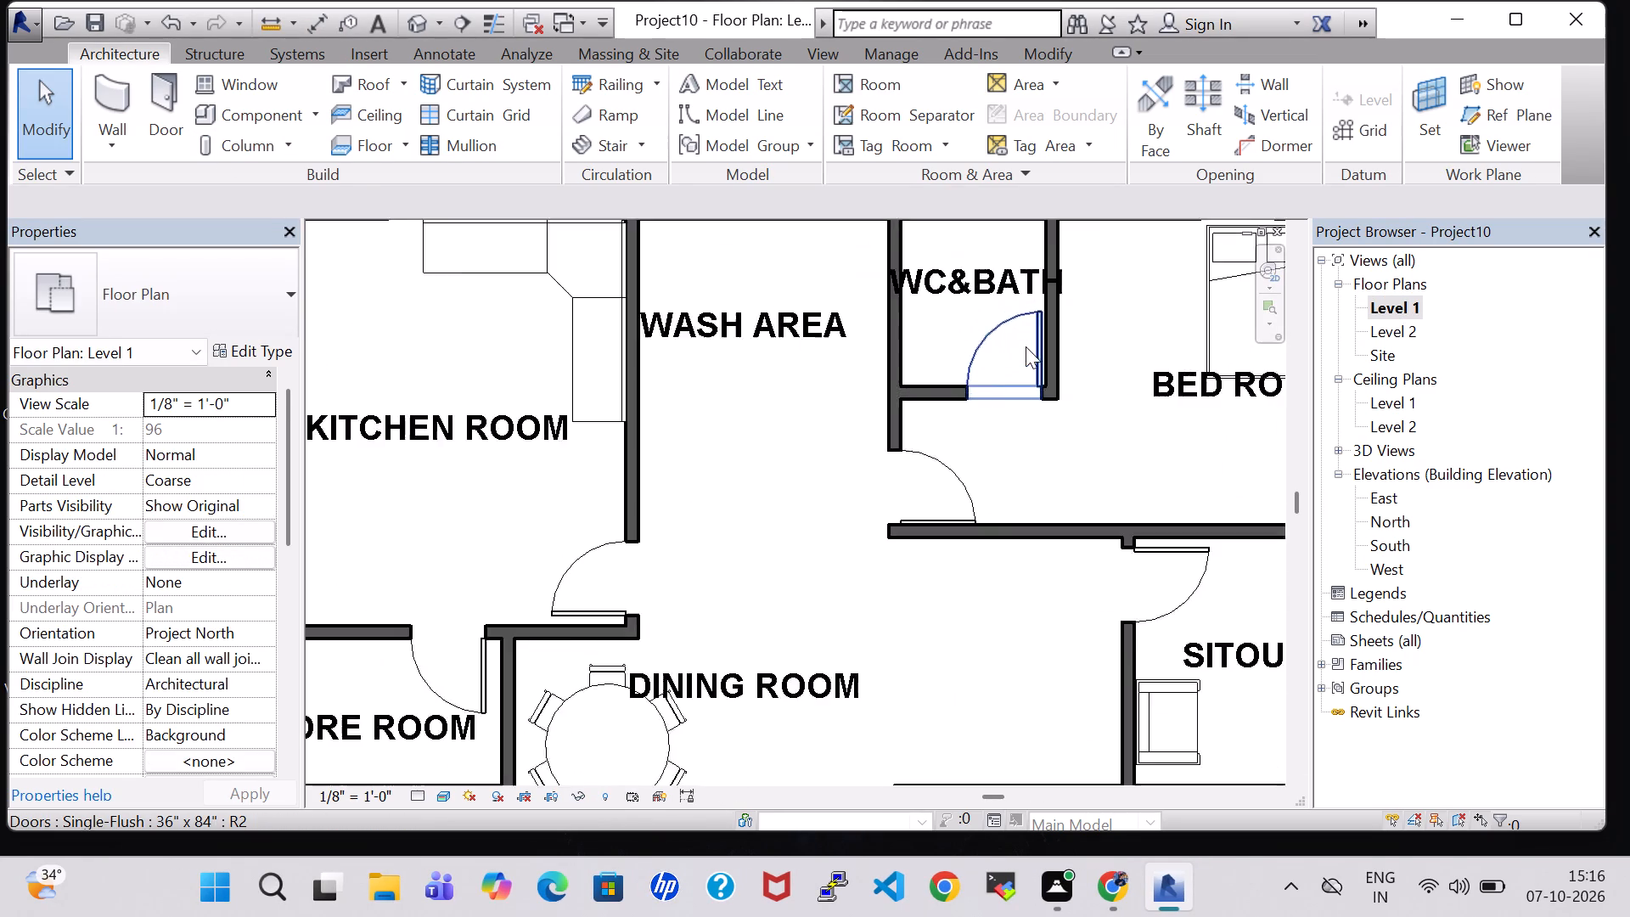
scroll(1026, 346, "up", 3)
middle_click_drag(1026, 346, 1084, 545)
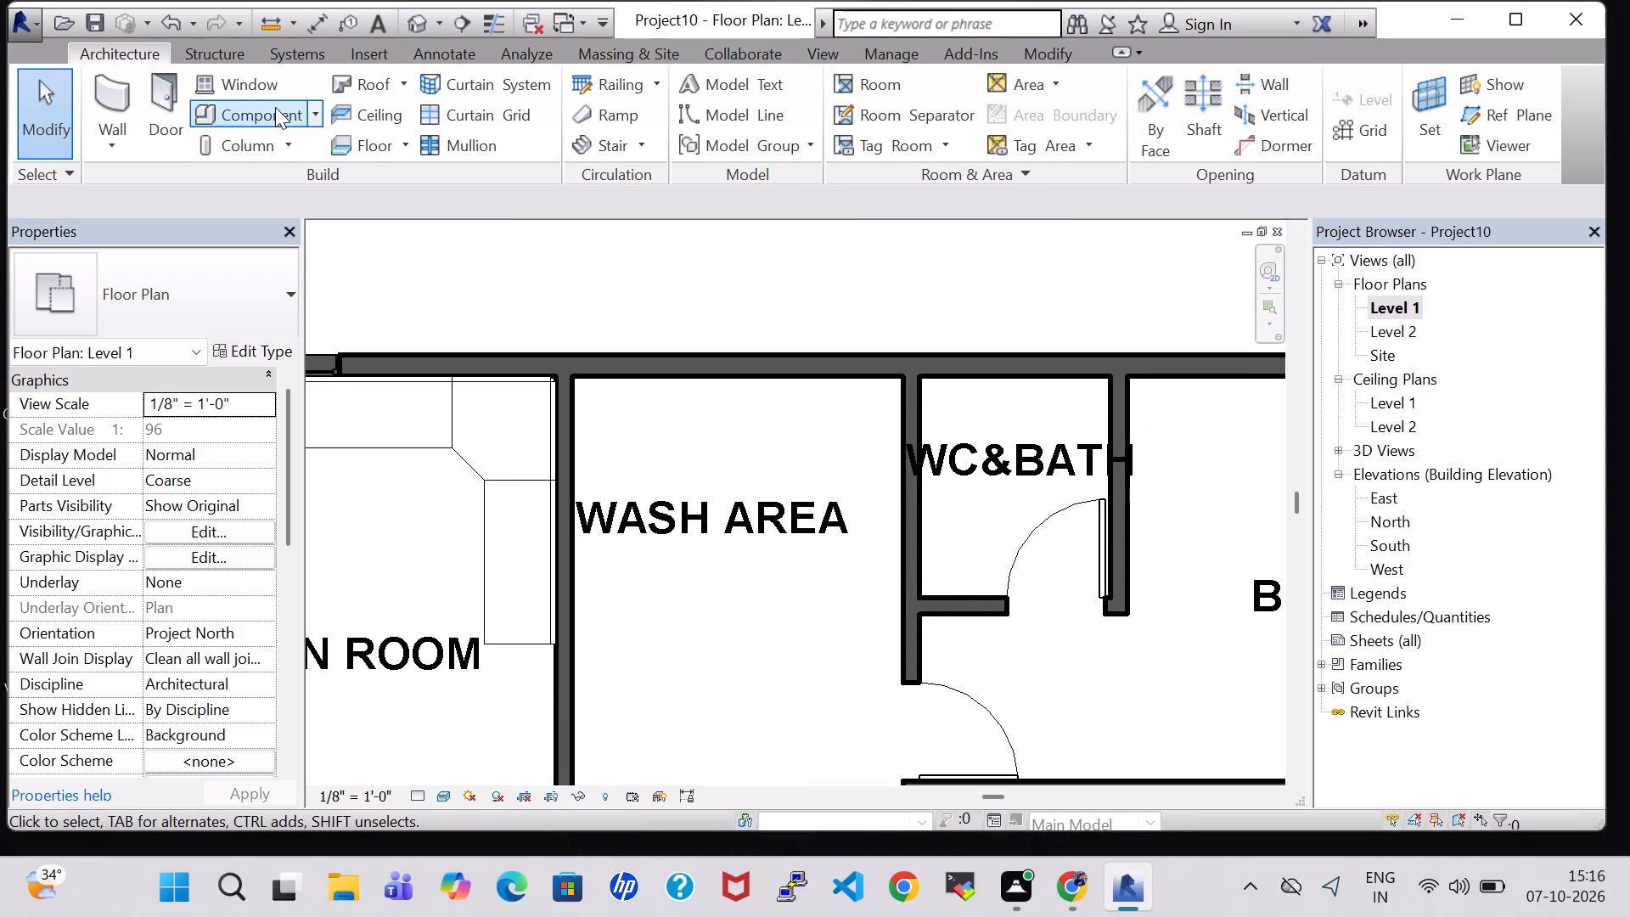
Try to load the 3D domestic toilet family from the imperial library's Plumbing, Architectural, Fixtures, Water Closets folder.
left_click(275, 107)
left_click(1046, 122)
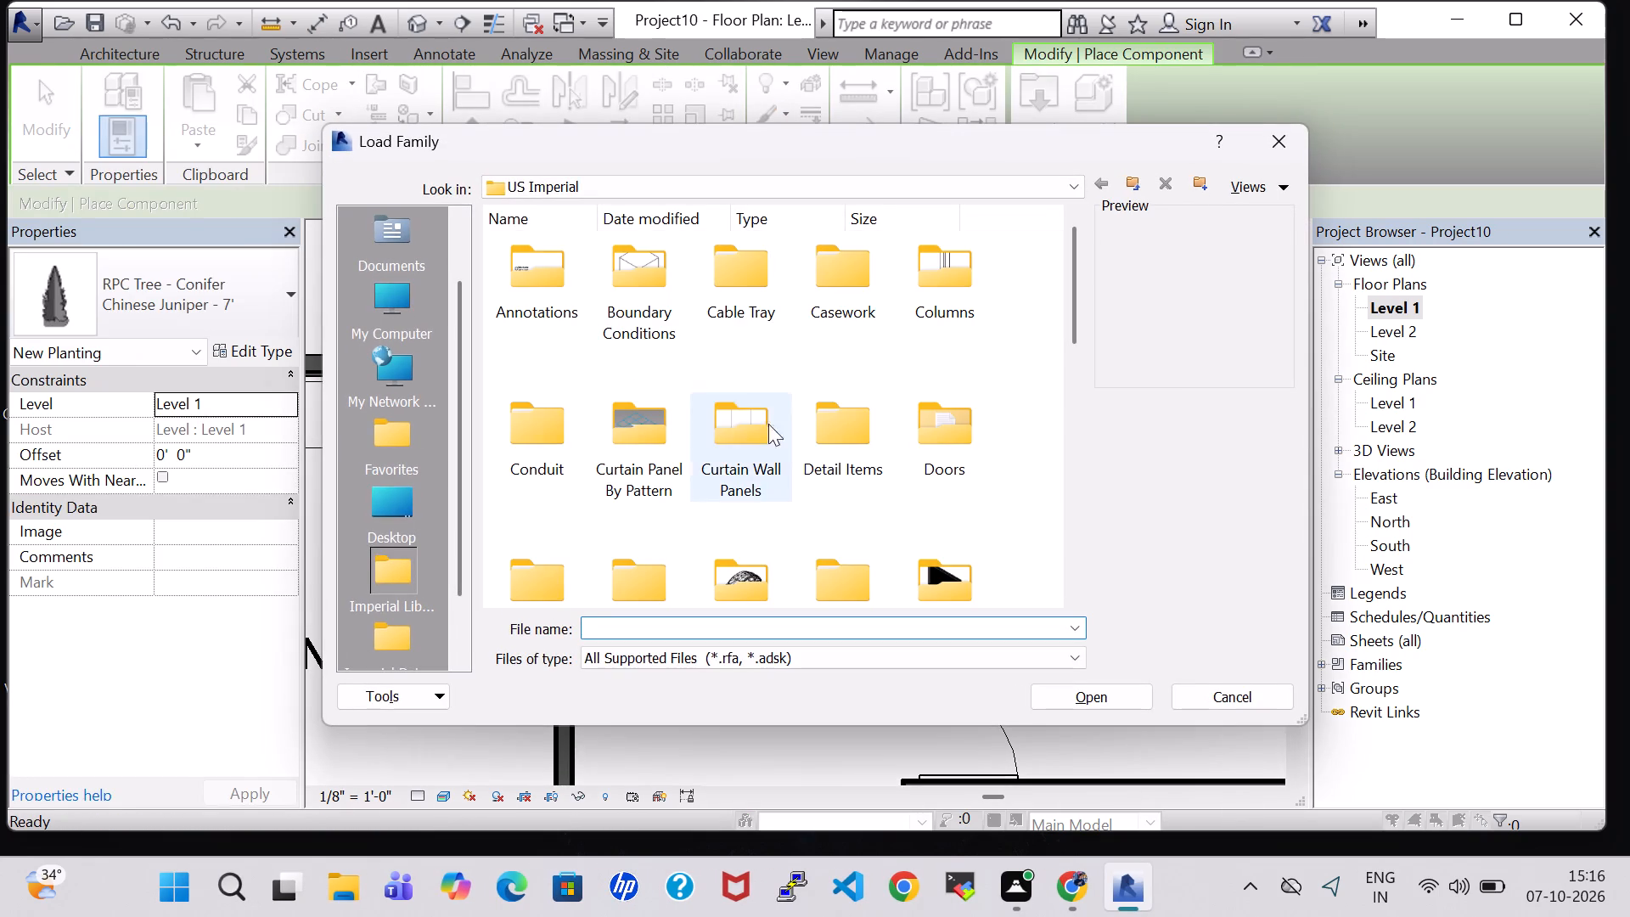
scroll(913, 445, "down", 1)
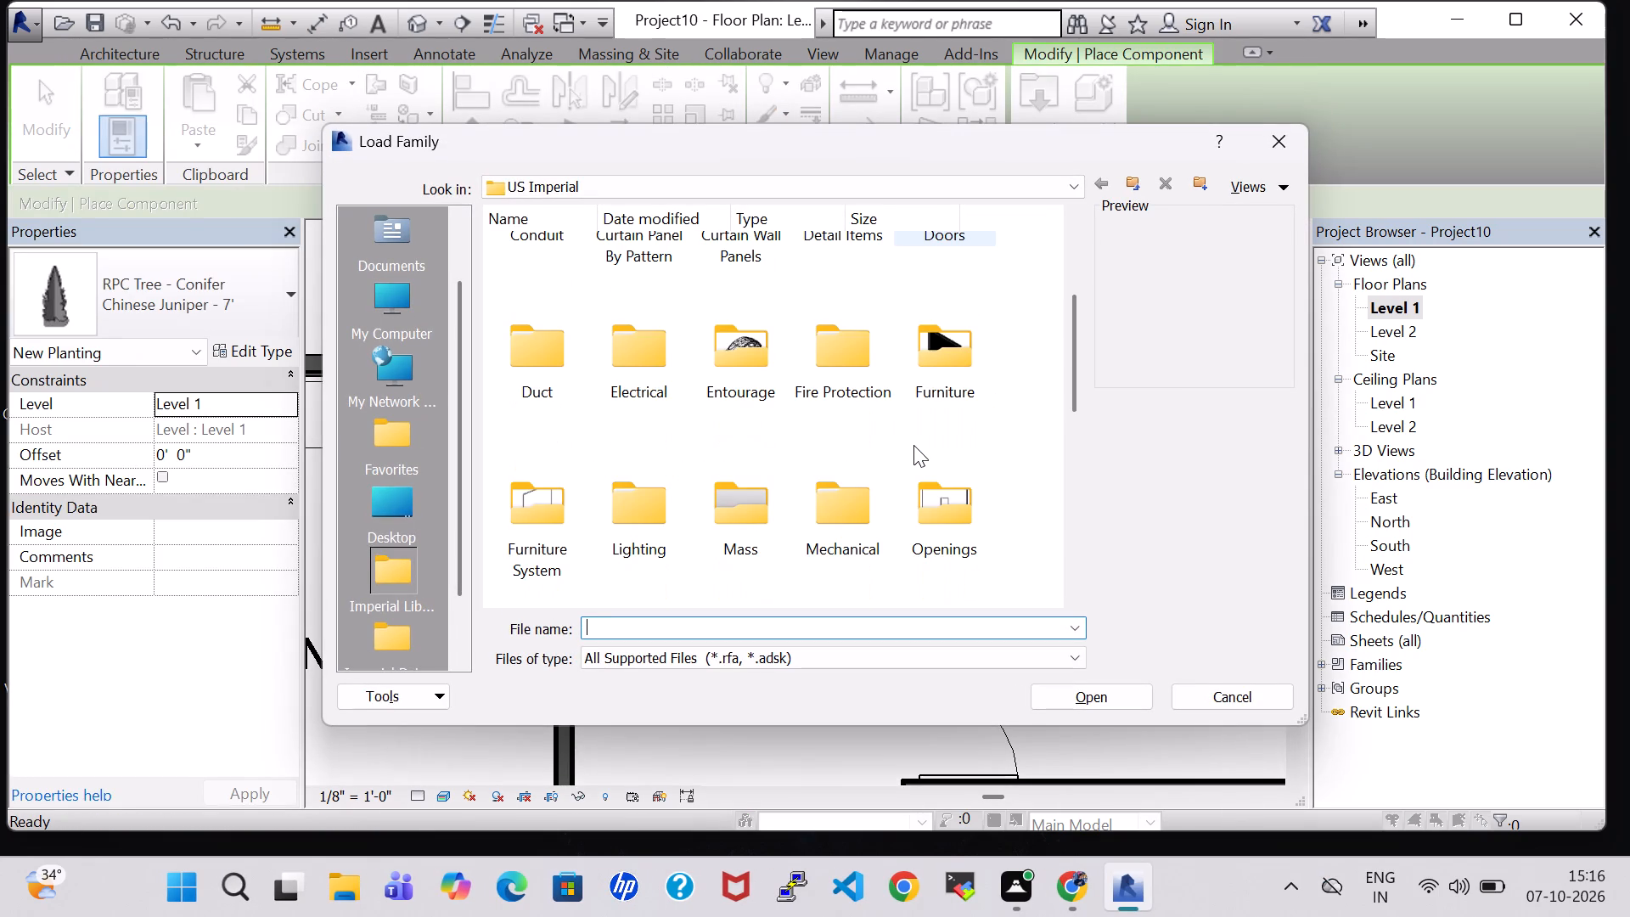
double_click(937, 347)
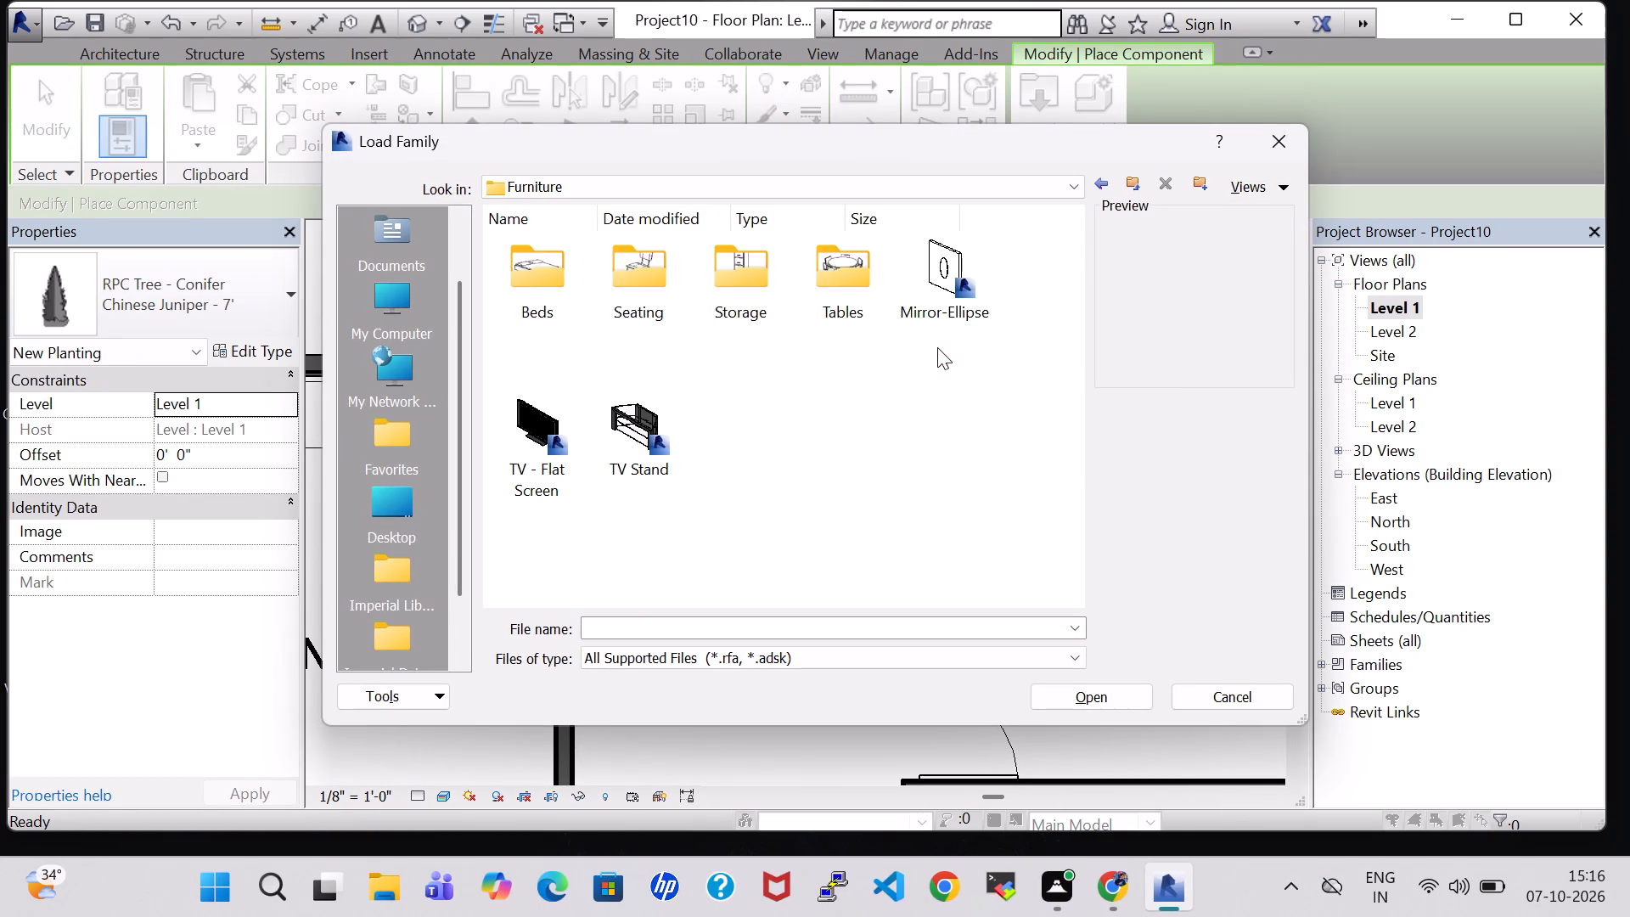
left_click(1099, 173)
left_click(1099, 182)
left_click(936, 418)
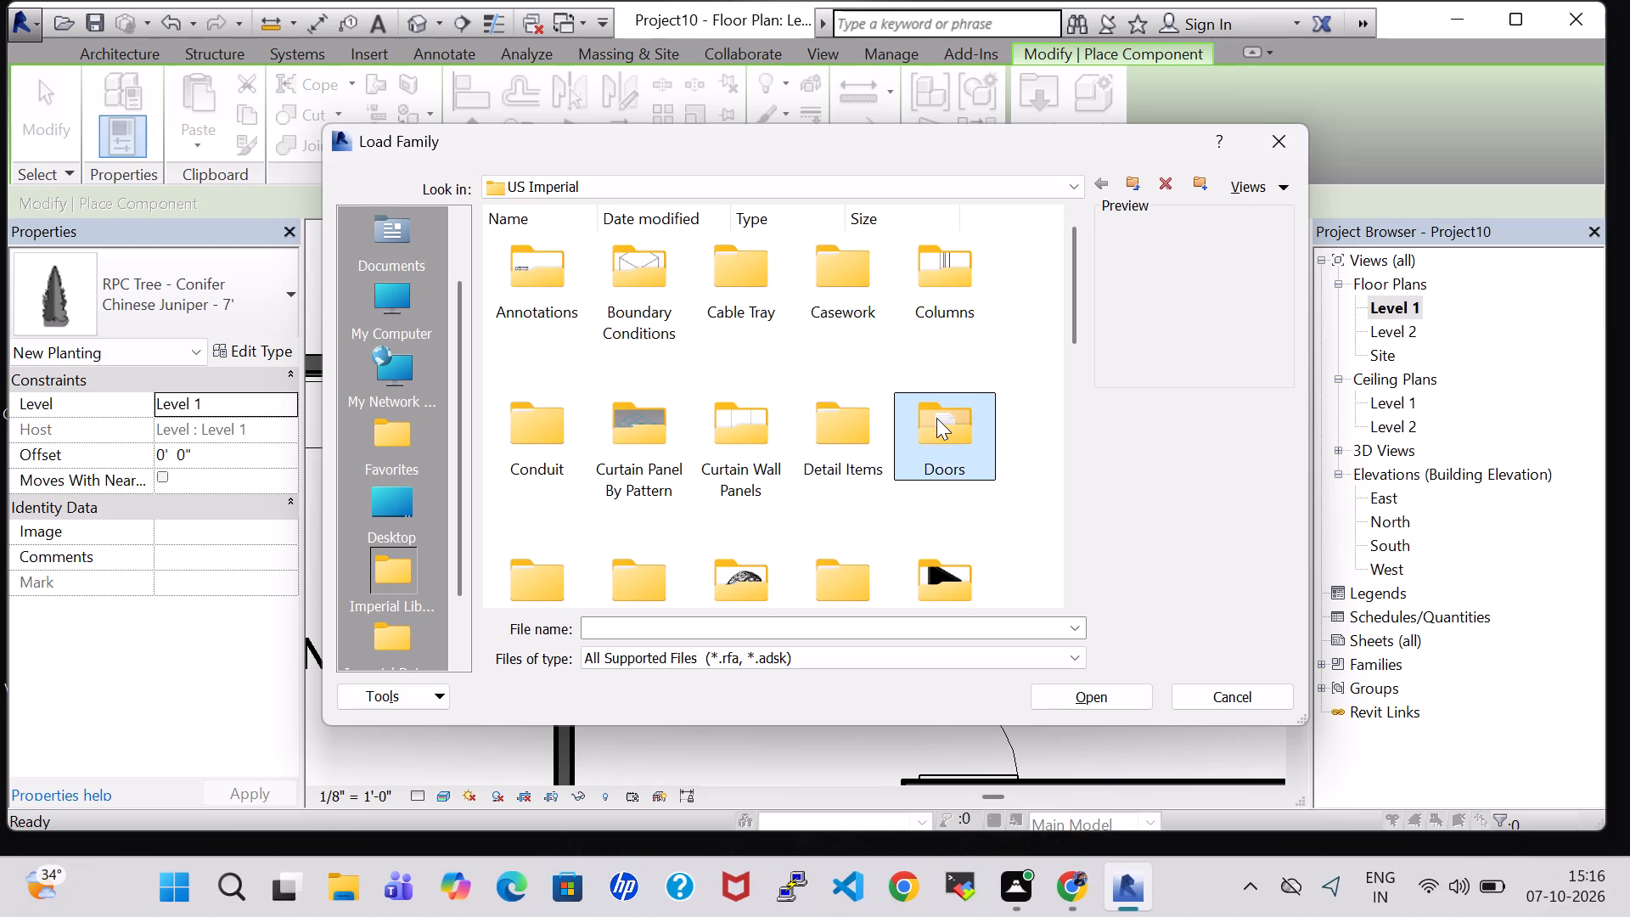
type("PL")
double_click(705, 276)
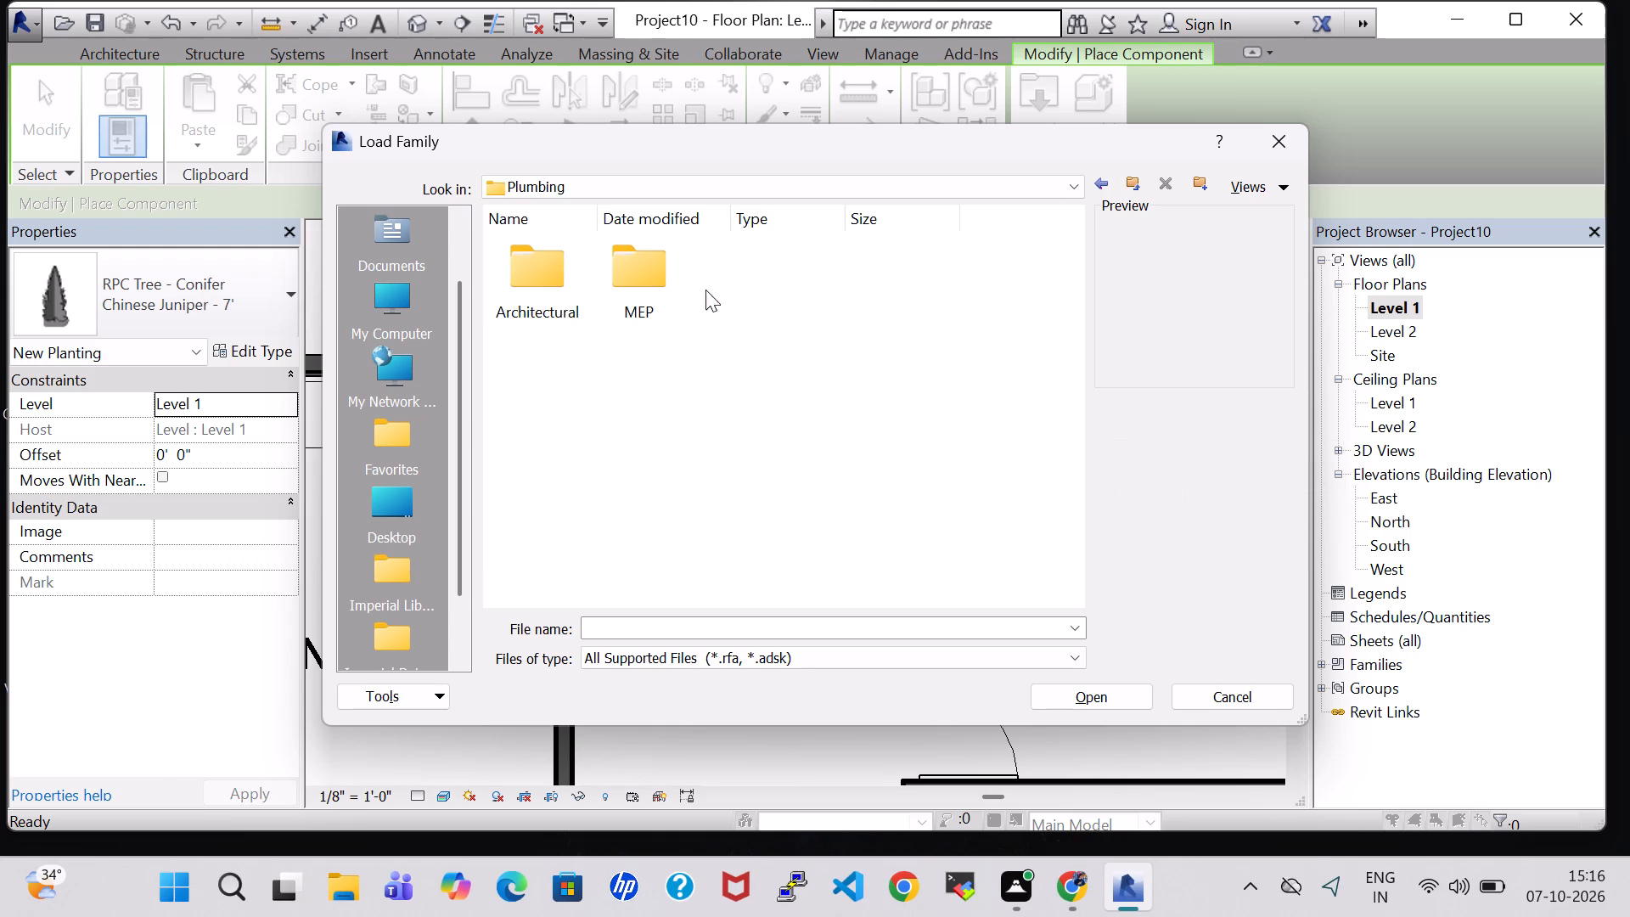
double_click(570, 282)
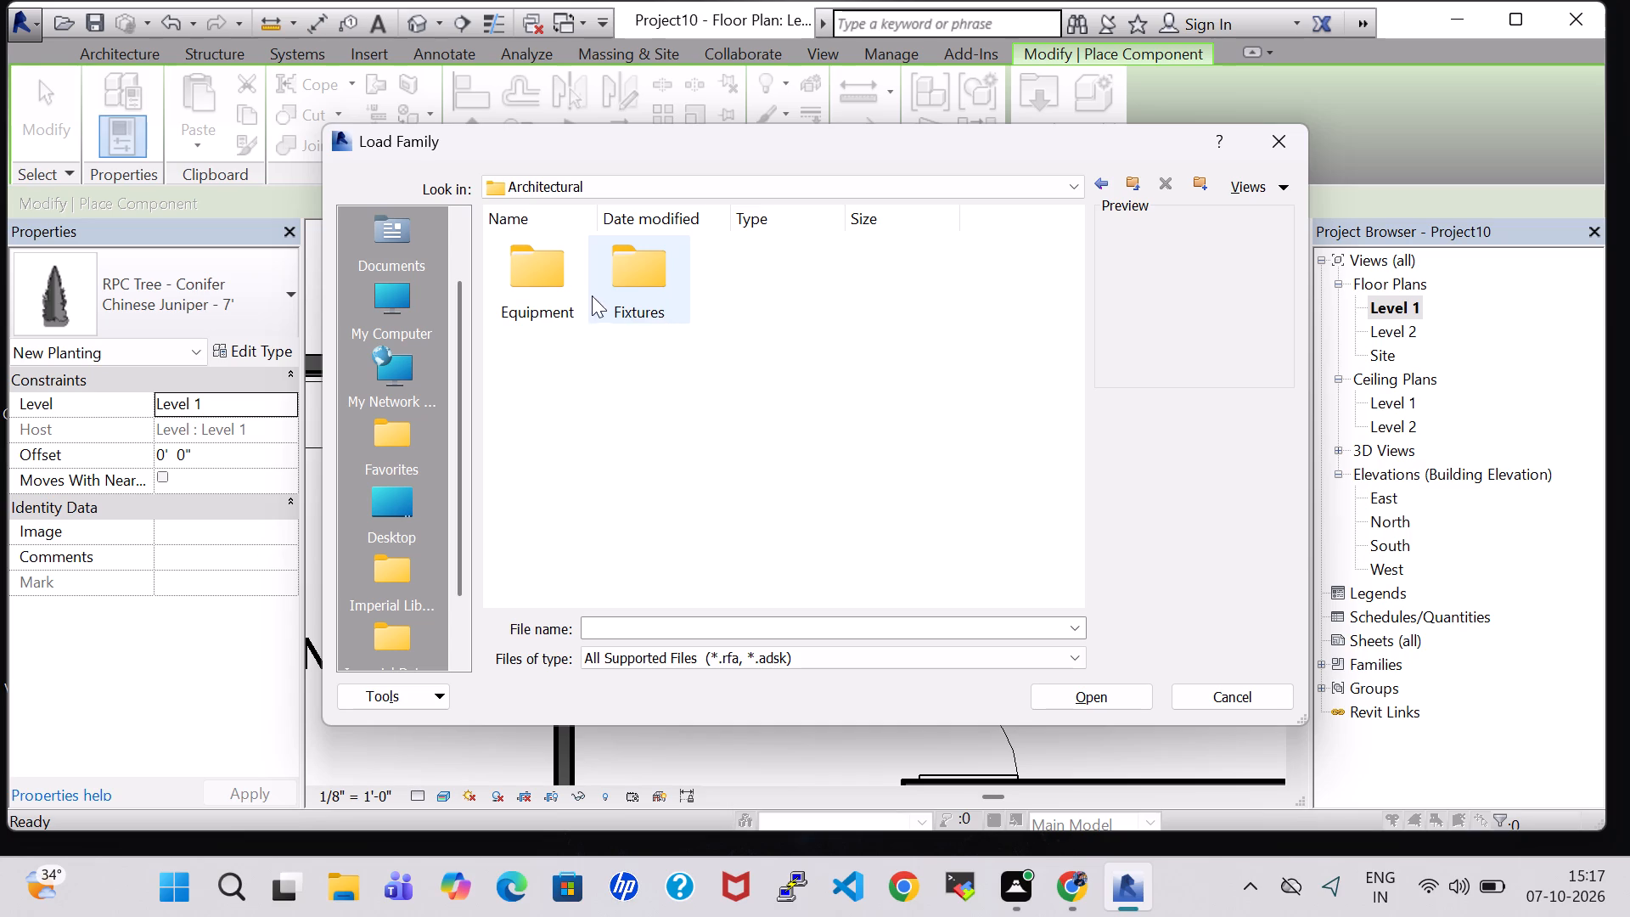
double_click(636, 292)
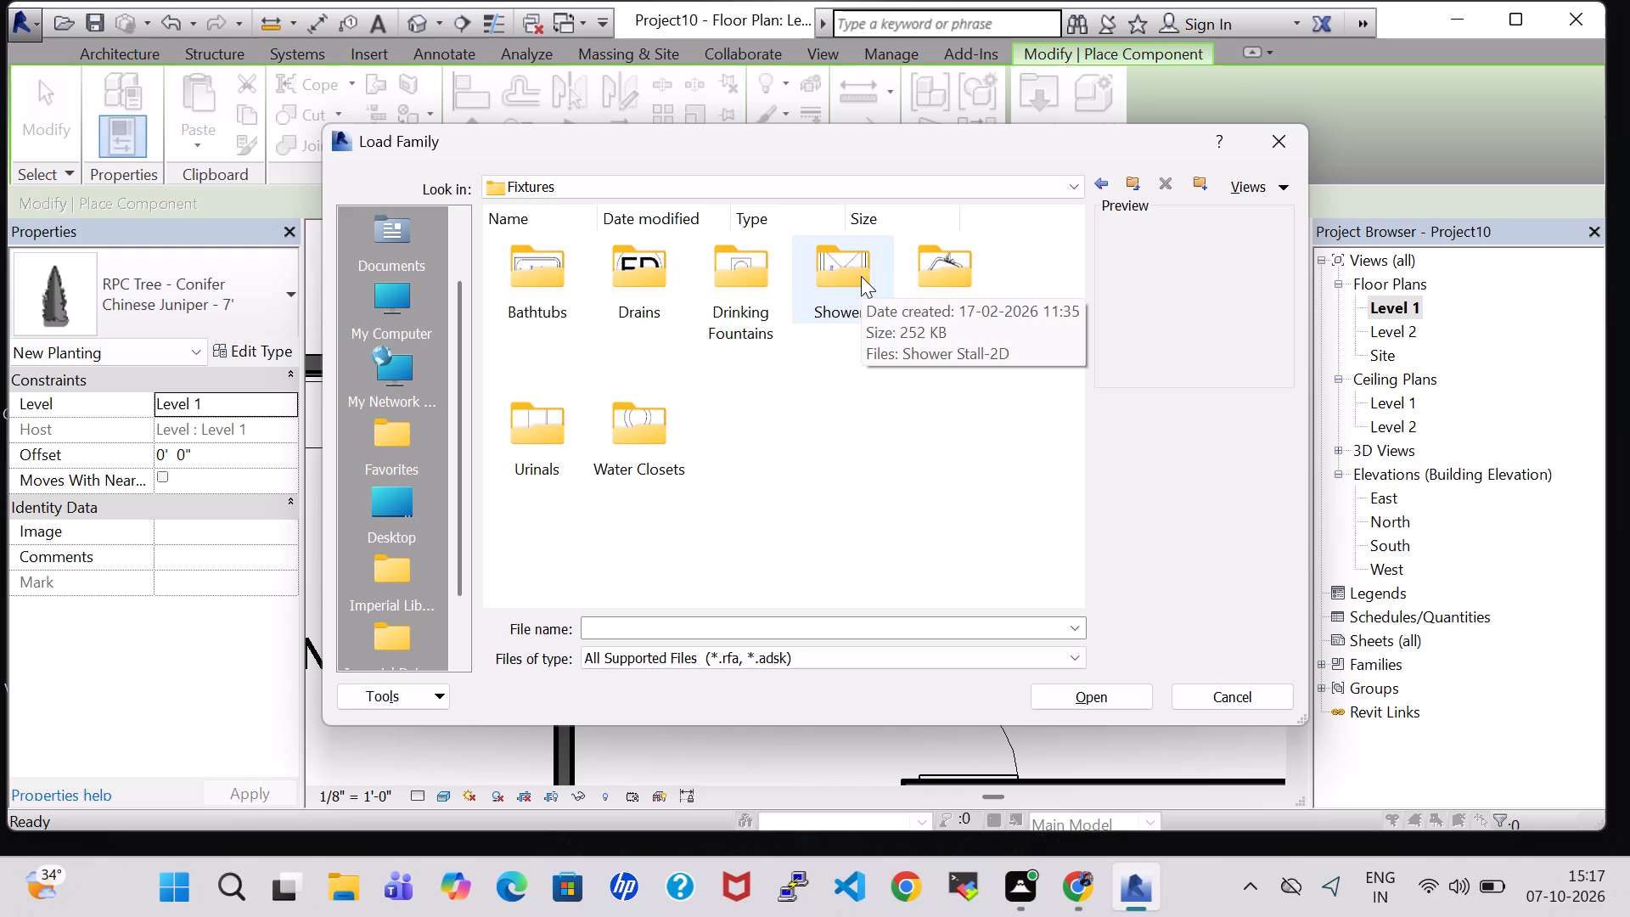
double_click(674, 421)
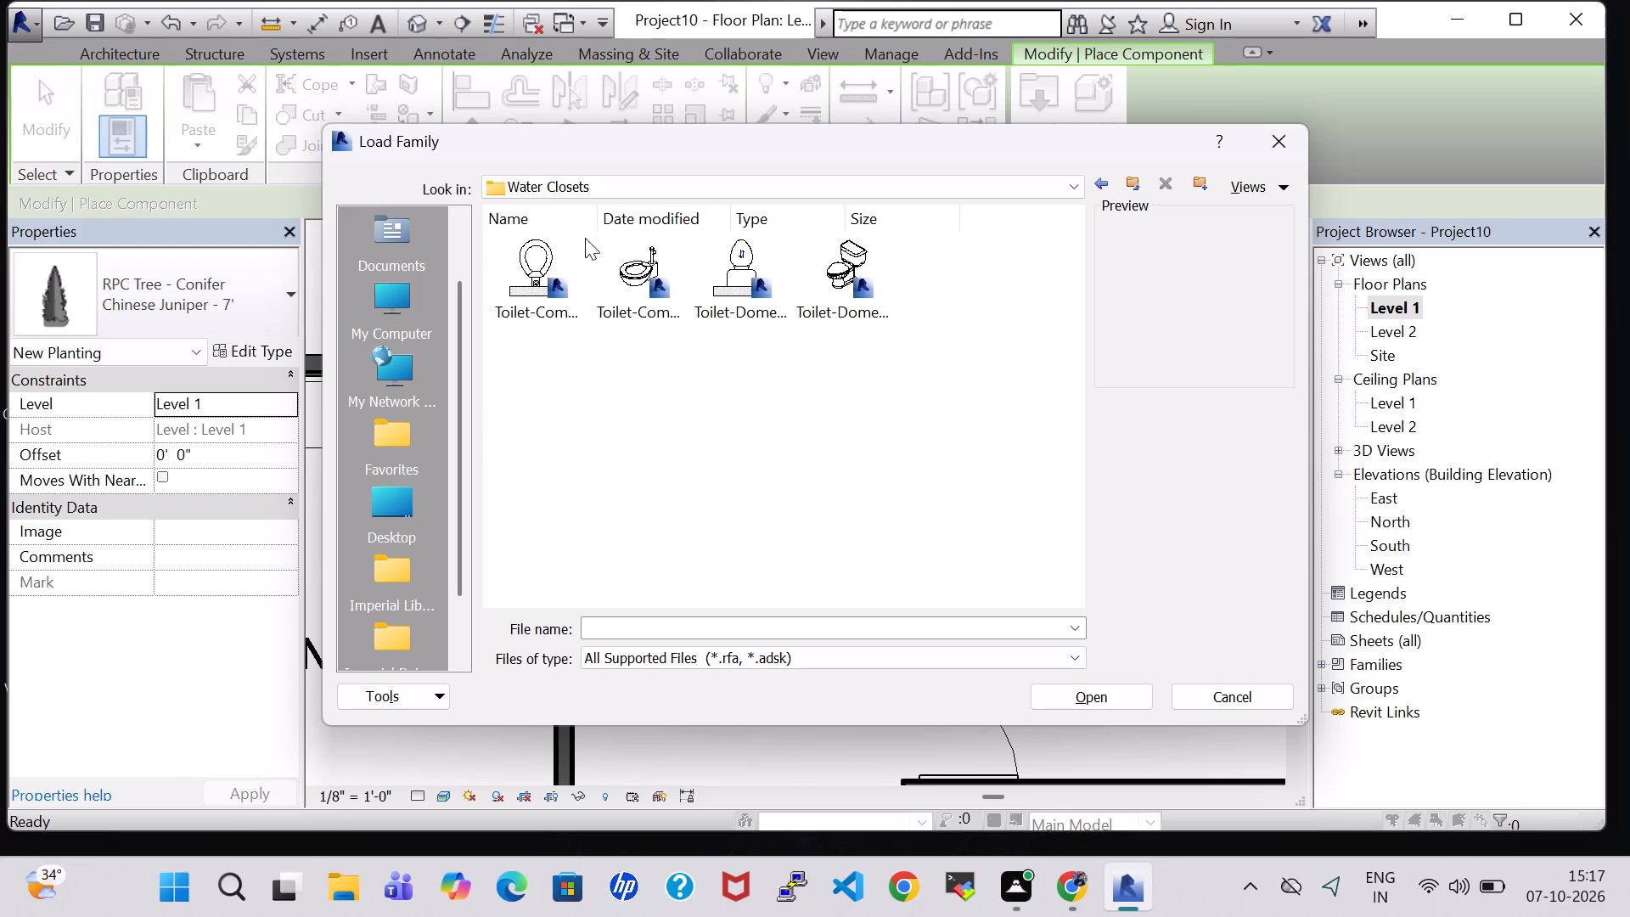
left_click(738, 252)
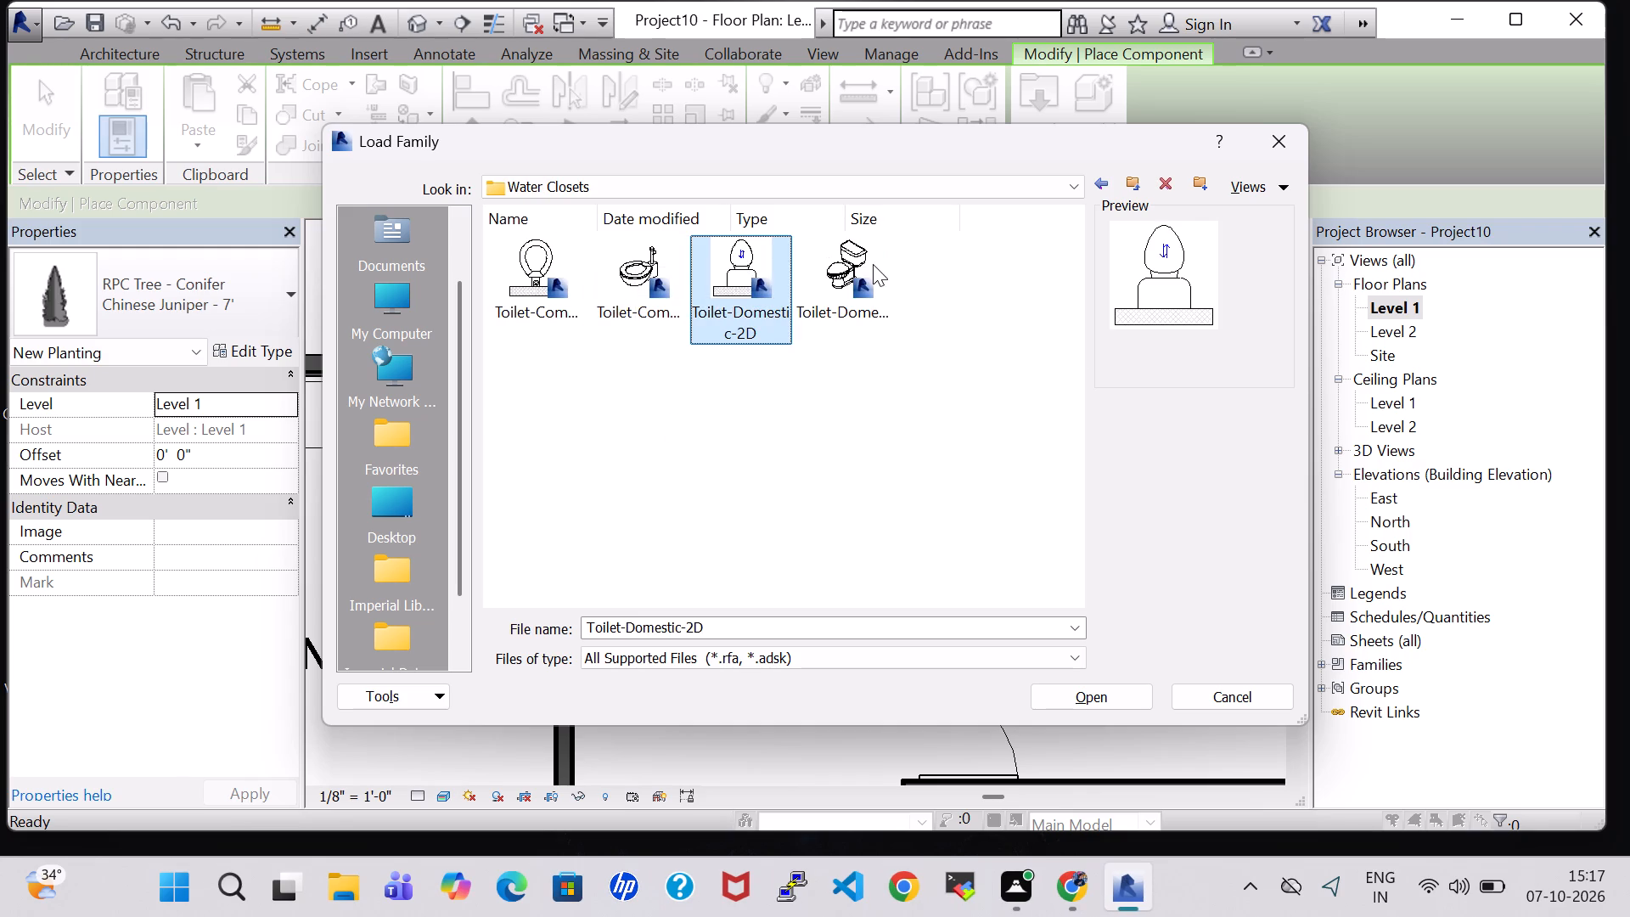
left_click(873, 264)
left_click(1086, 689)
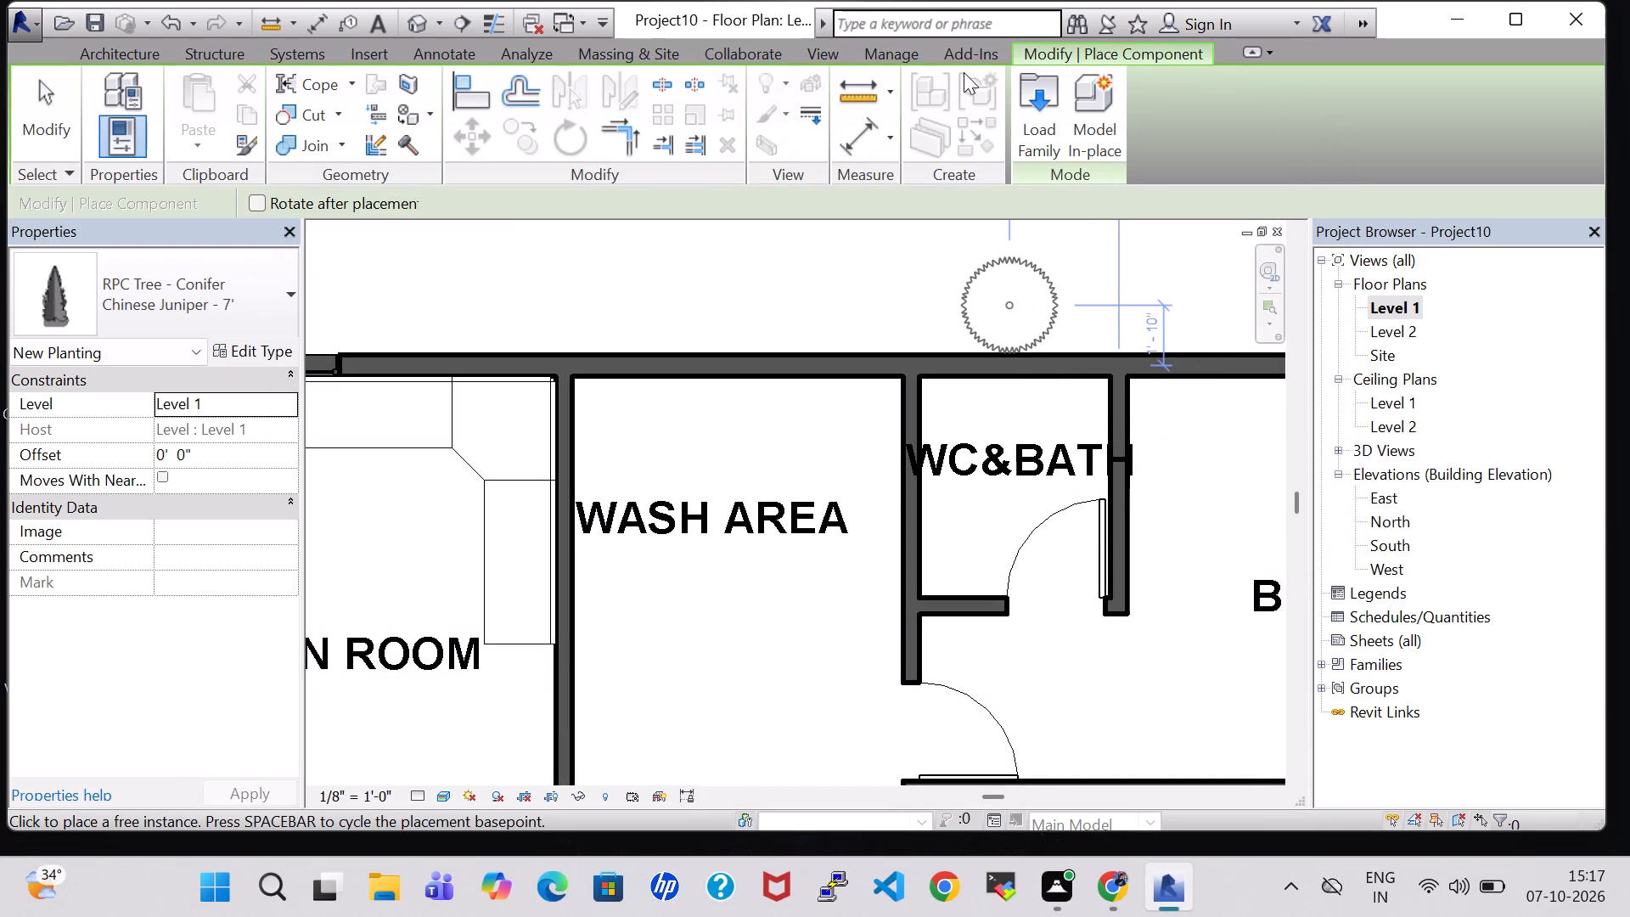
Load the Toilet-Commercial-Wall-3D family from the Water Closets folder of the architectural plumbing fixtures.
left_click(1053, 110)
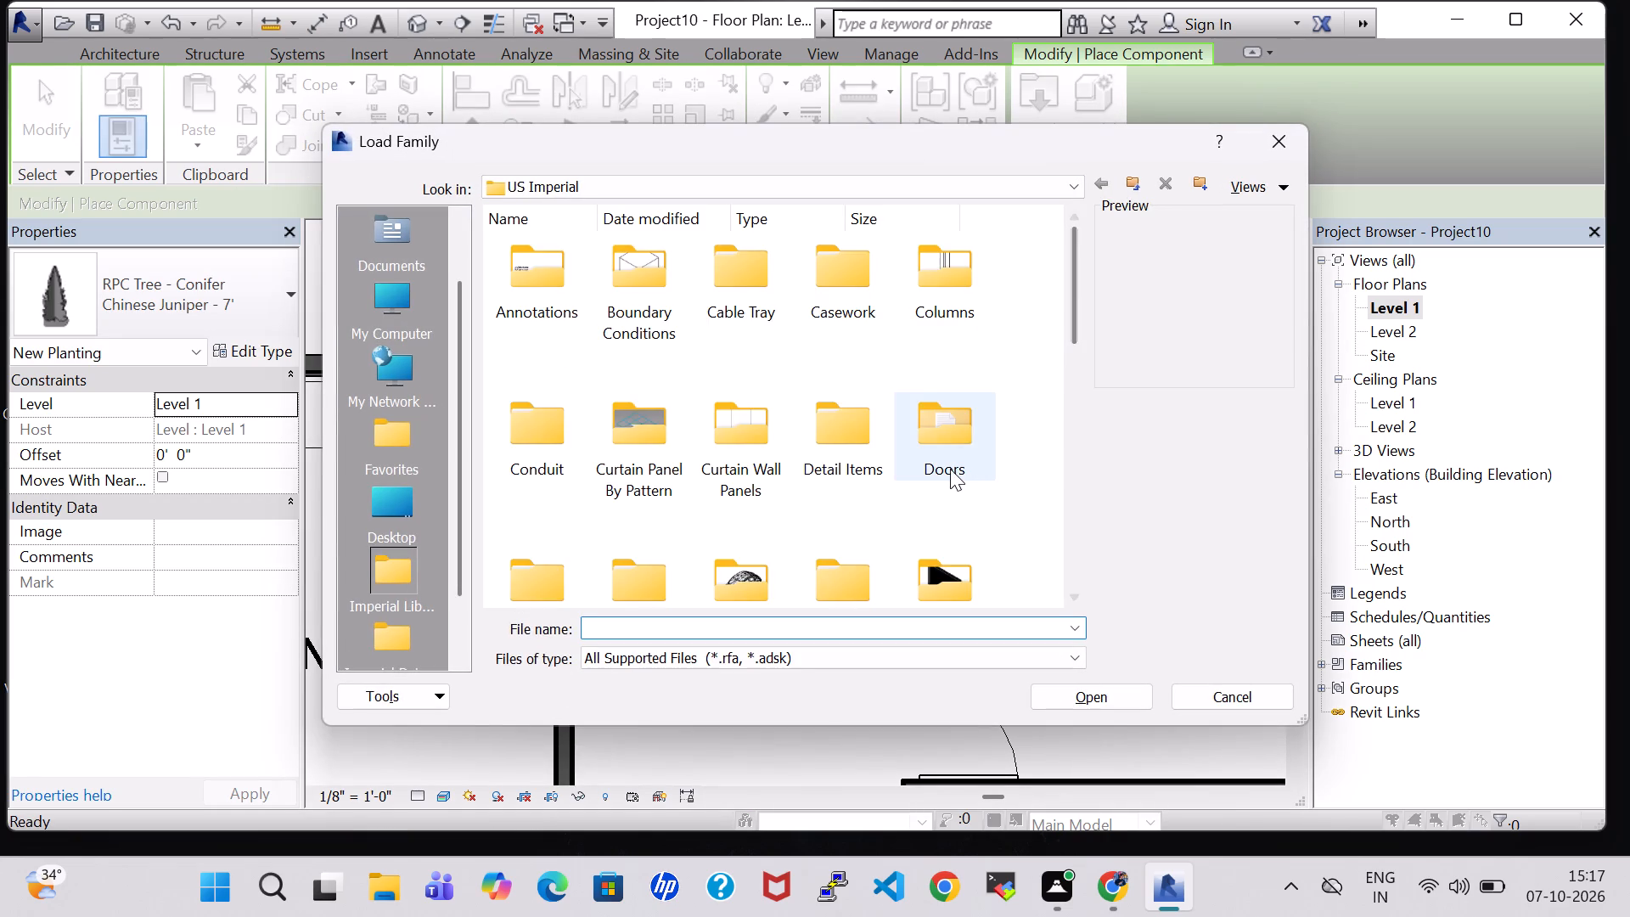
scroll(950, 469, "down", 1)
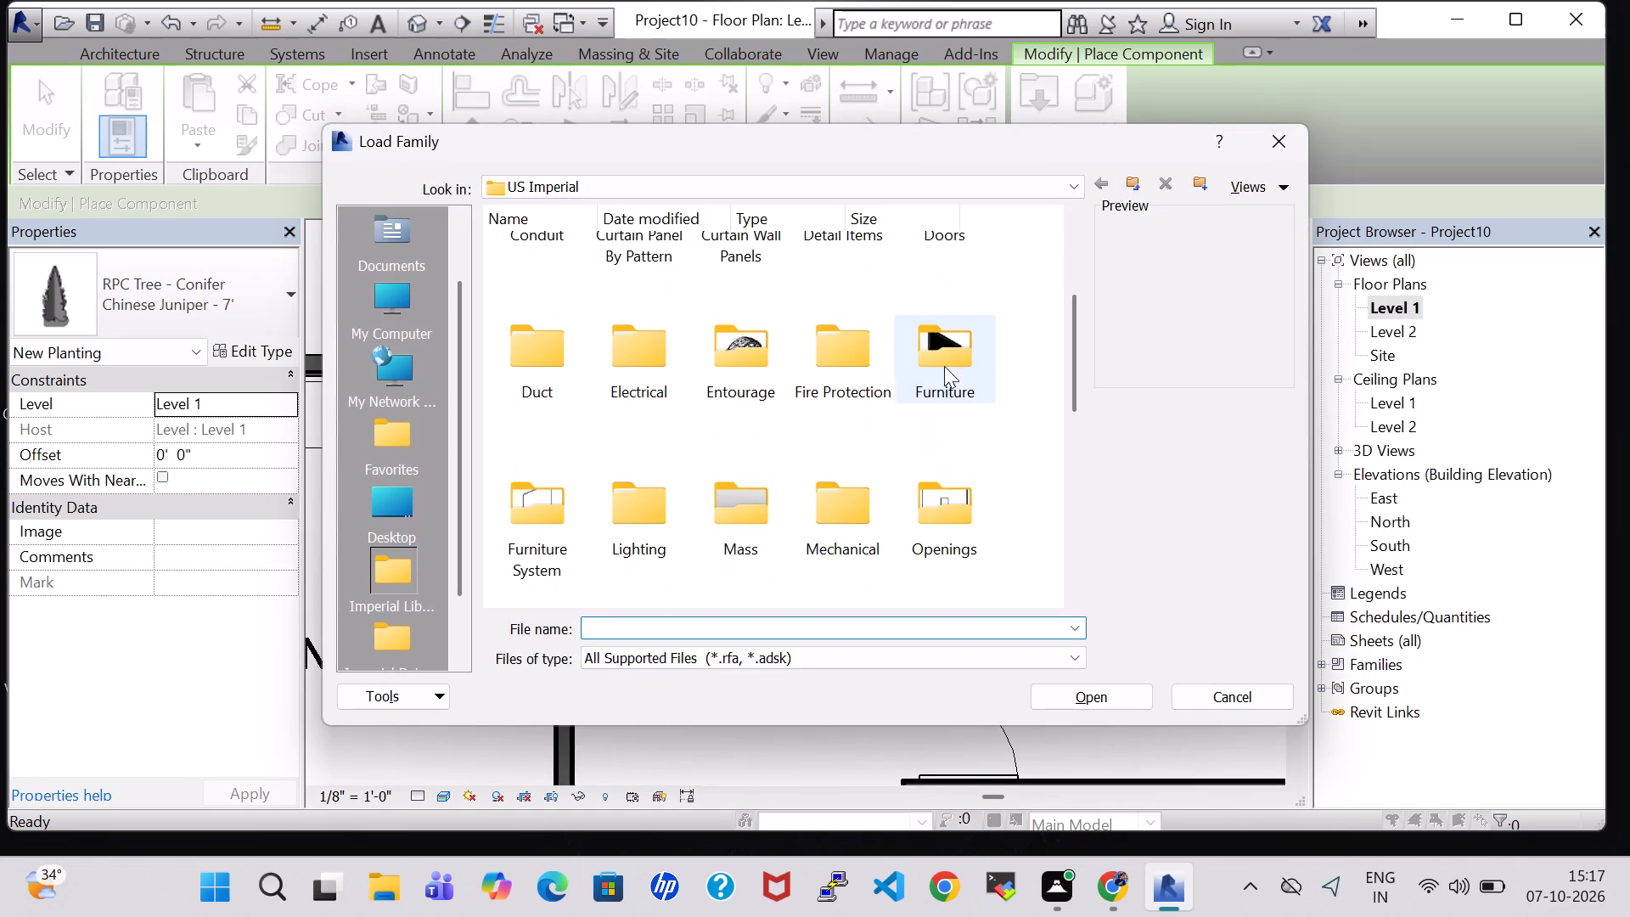
left_click(840, 530)
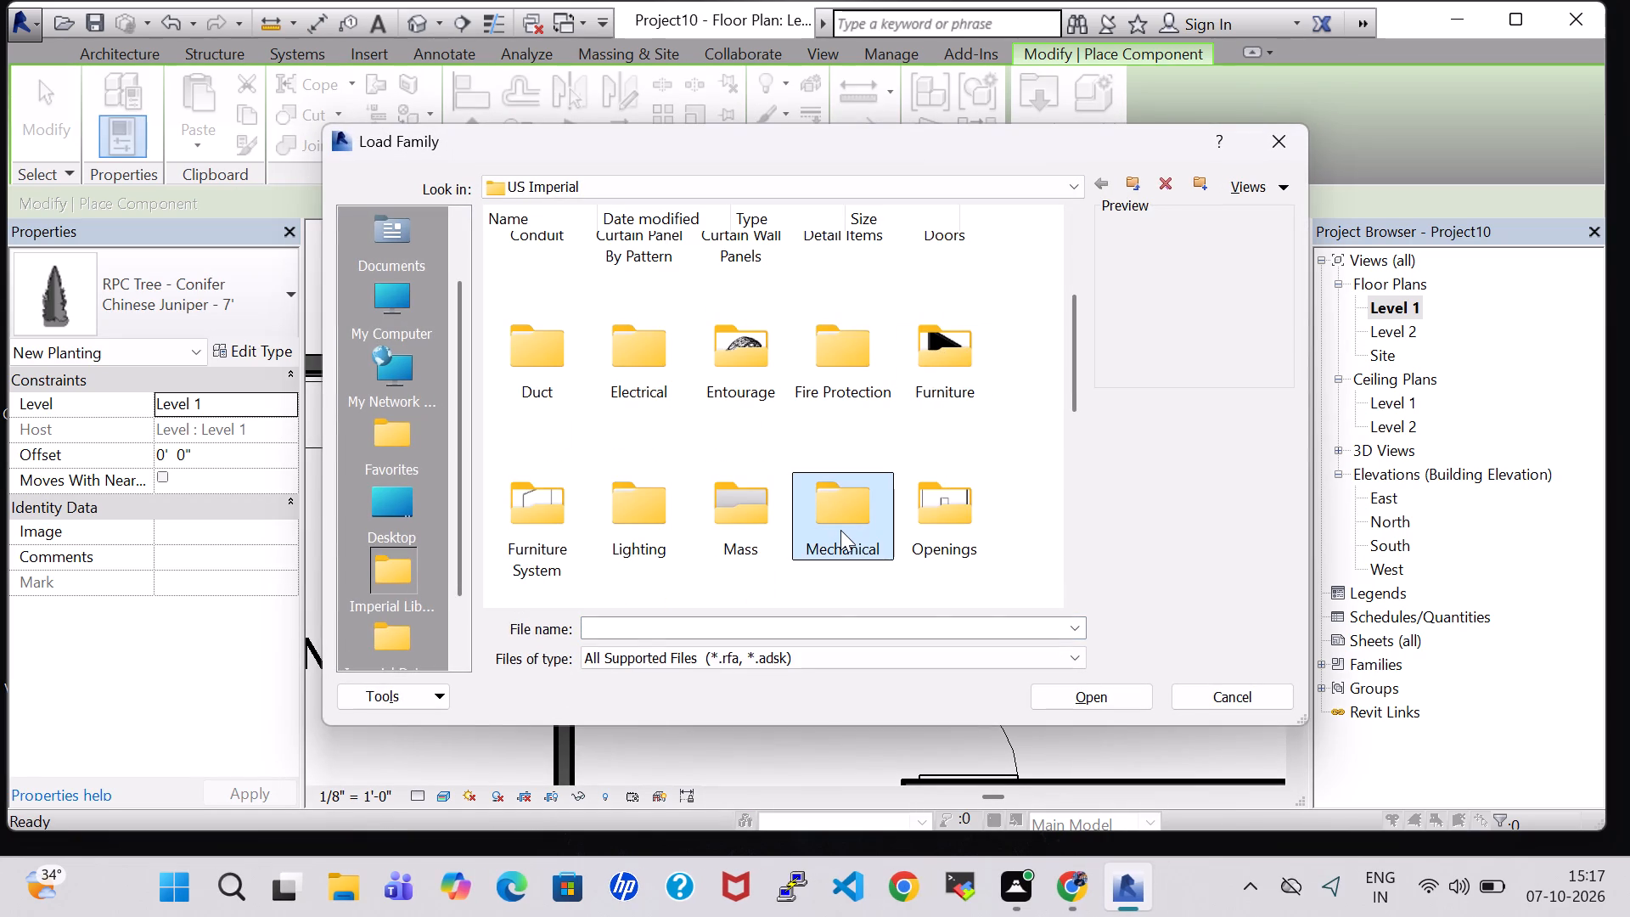
type("PL")
double_click(771, 281)
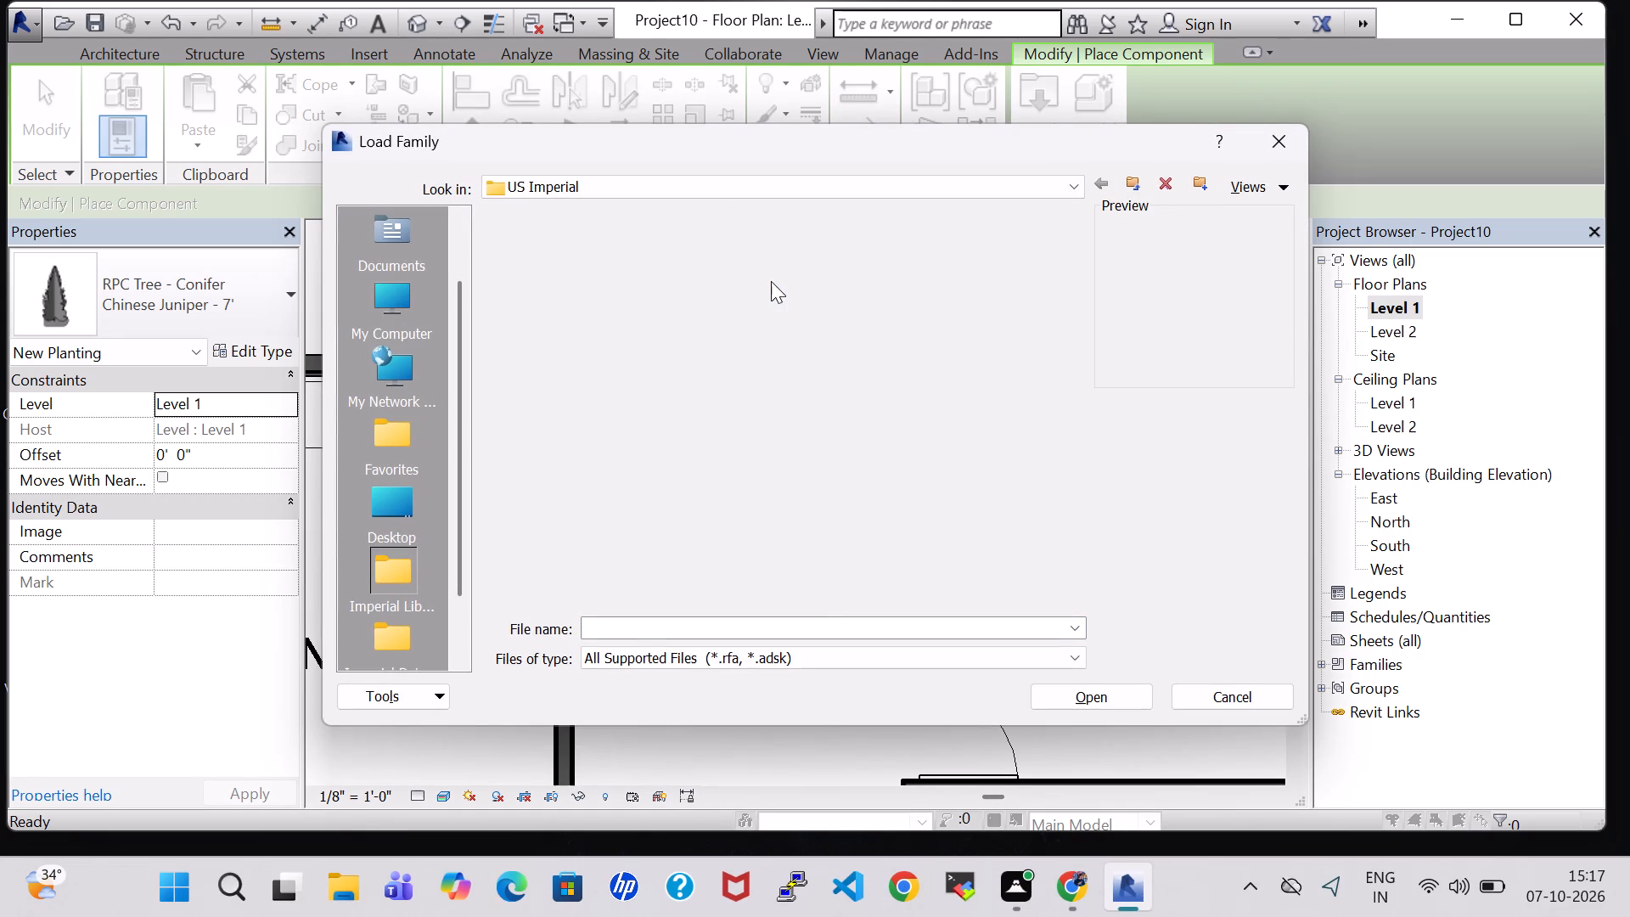
double_click(542, 278)
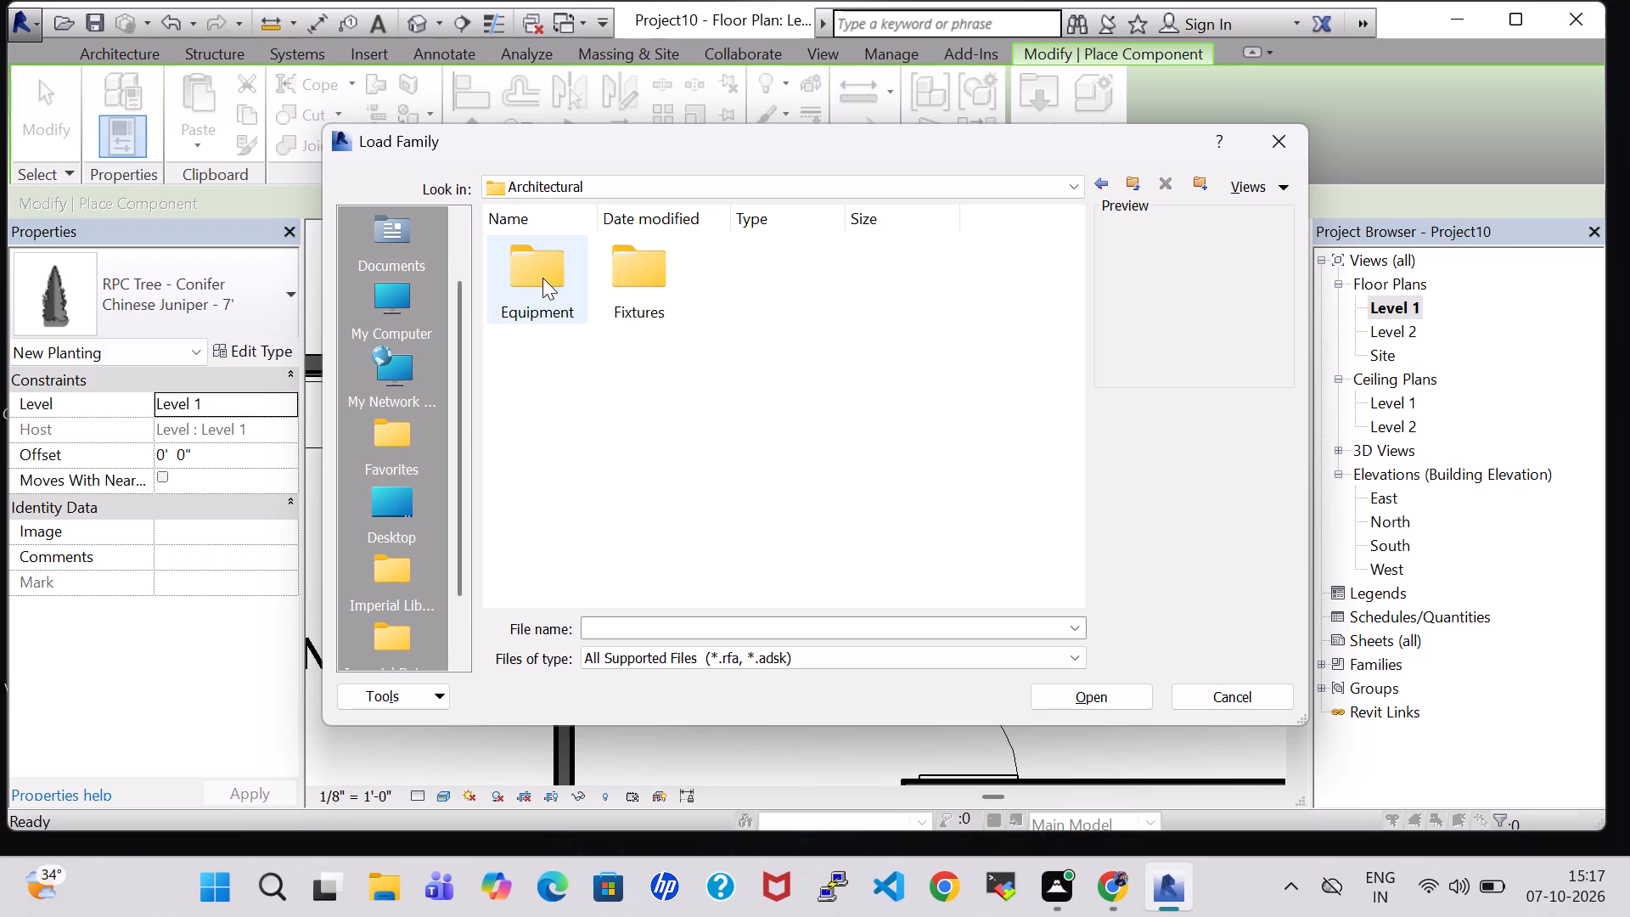
double_click(646, 297)
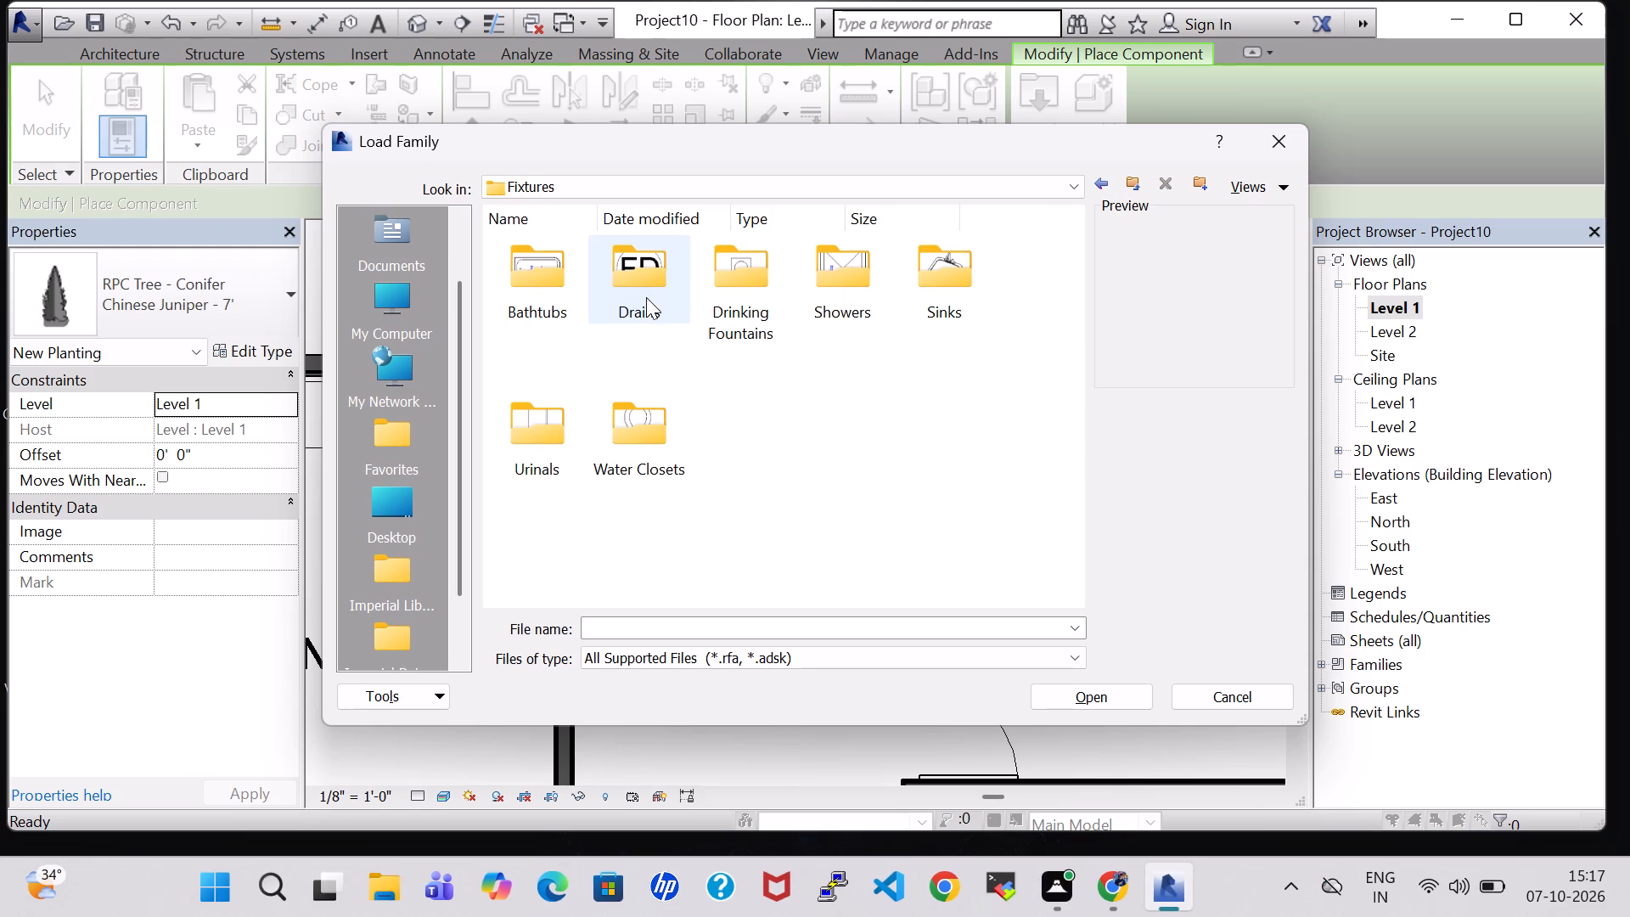
double_click(628, 435)
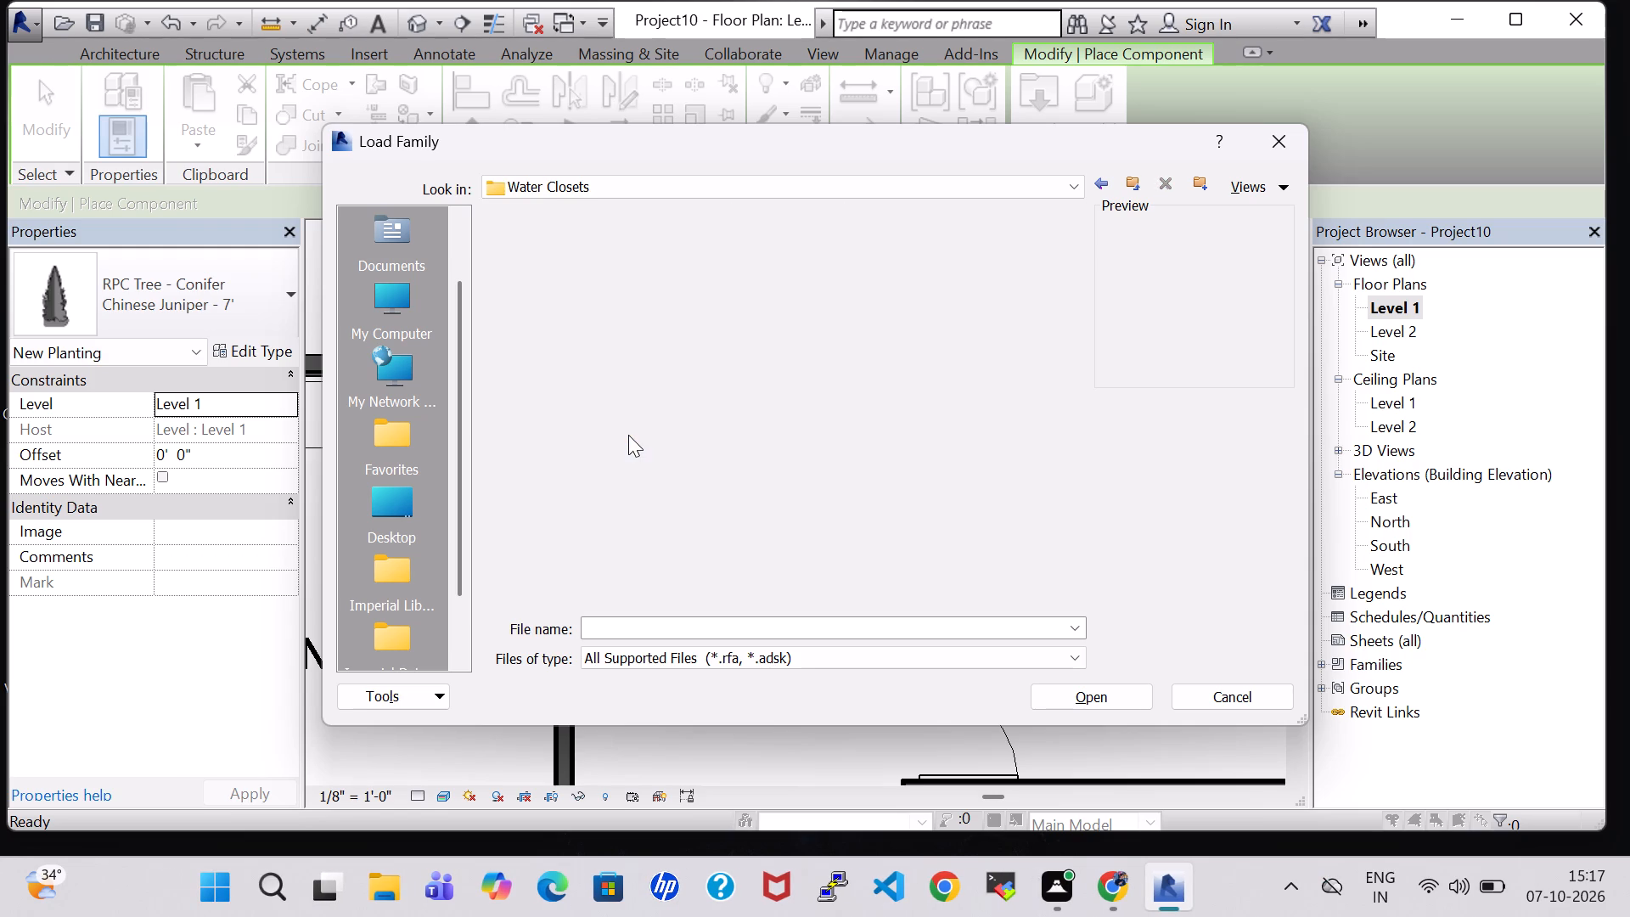
left_click(547, 254)
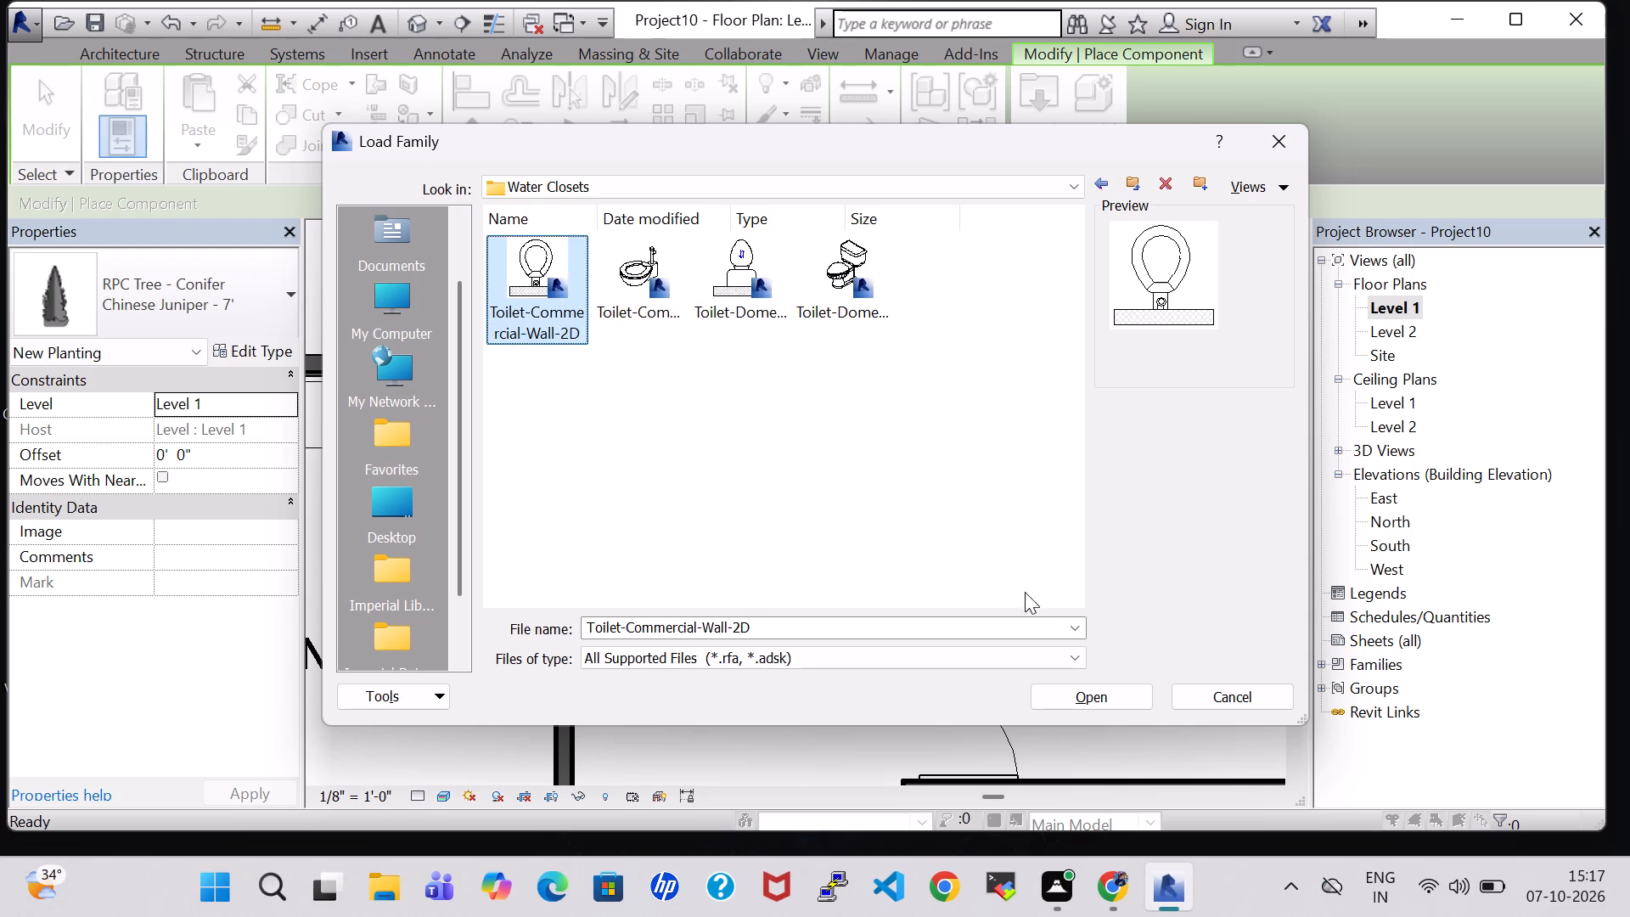
left_click(659, 269)
left_click(1092, 692)
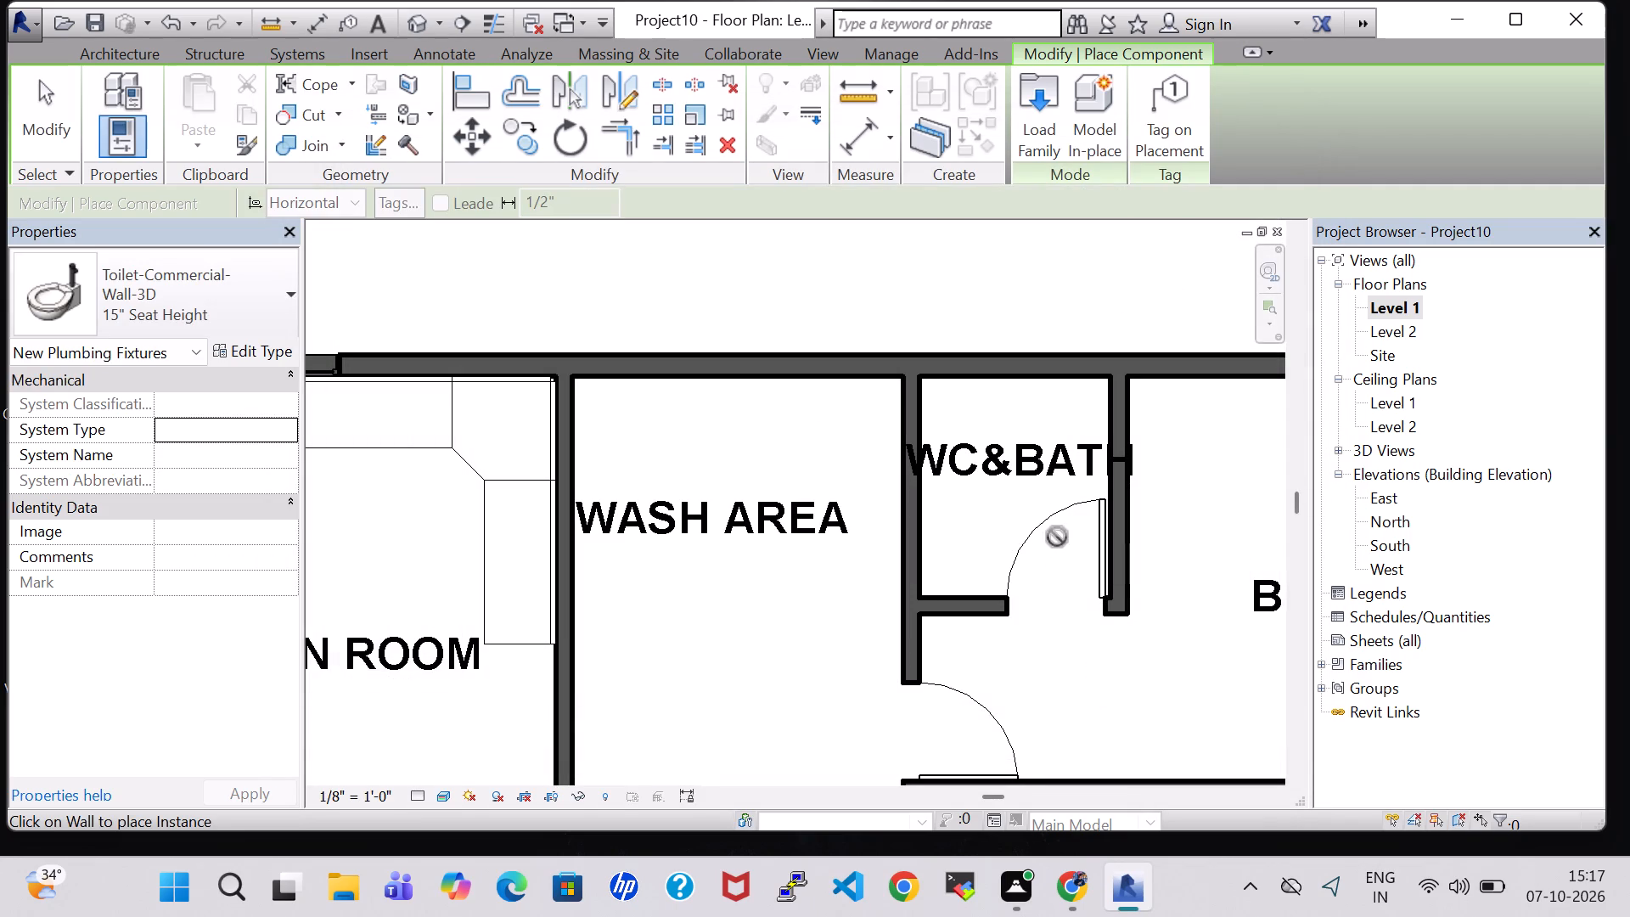
Place the 15" Seat Height wall toilet on the WC&BATH north wall, about 2'-11" from the west wall.
left_click(1006, 386)
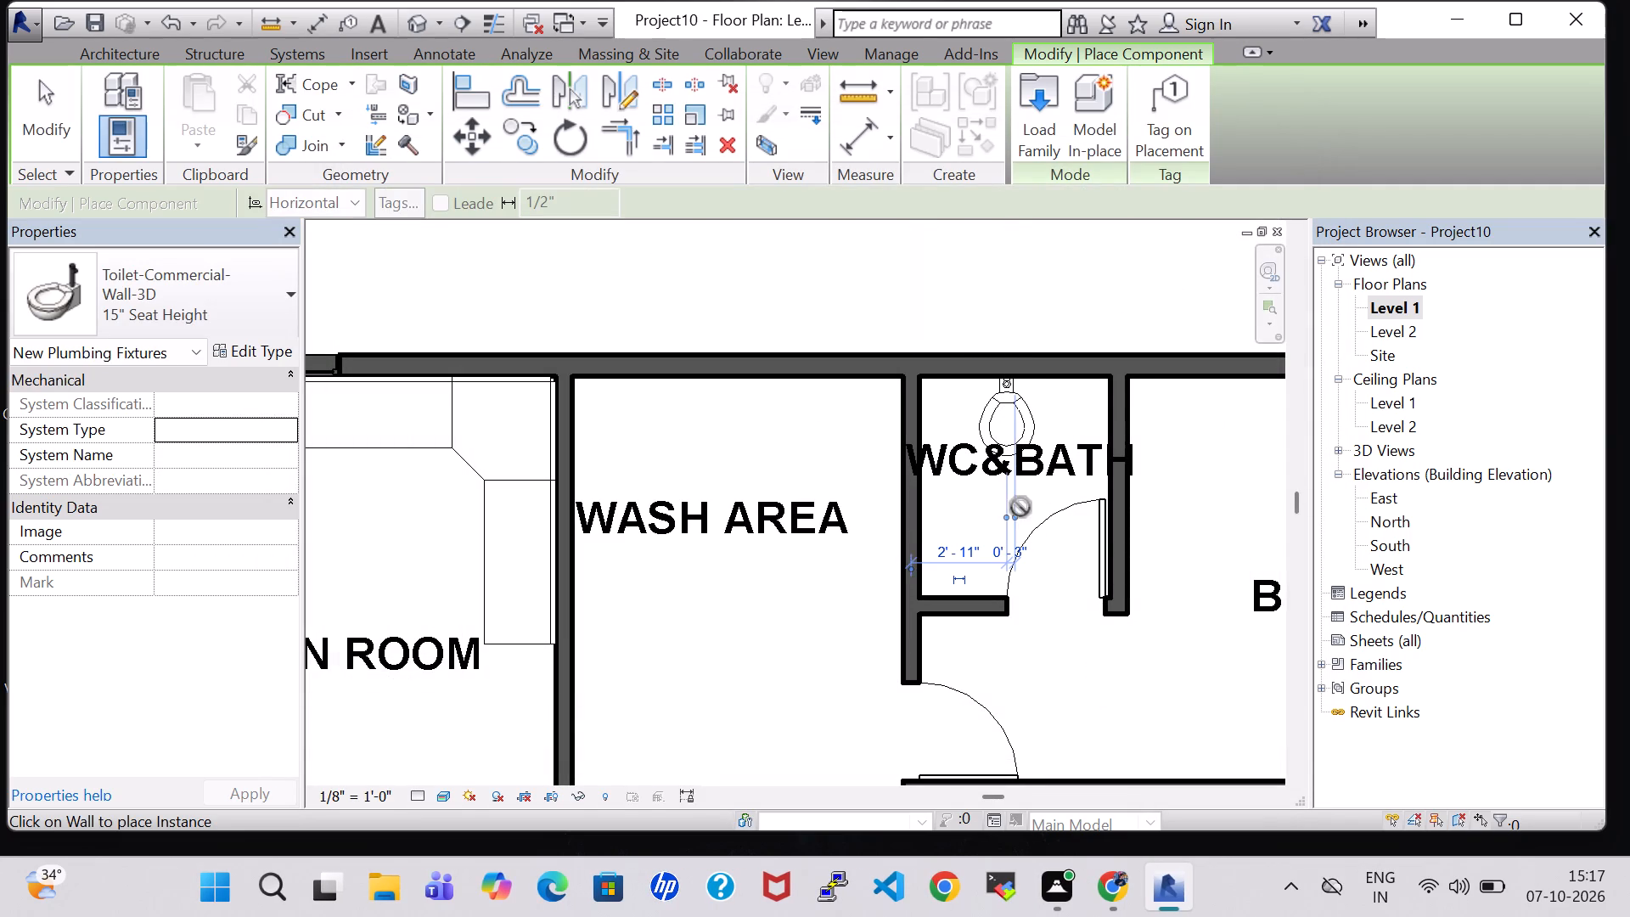
key("Escape")
key("Escape")
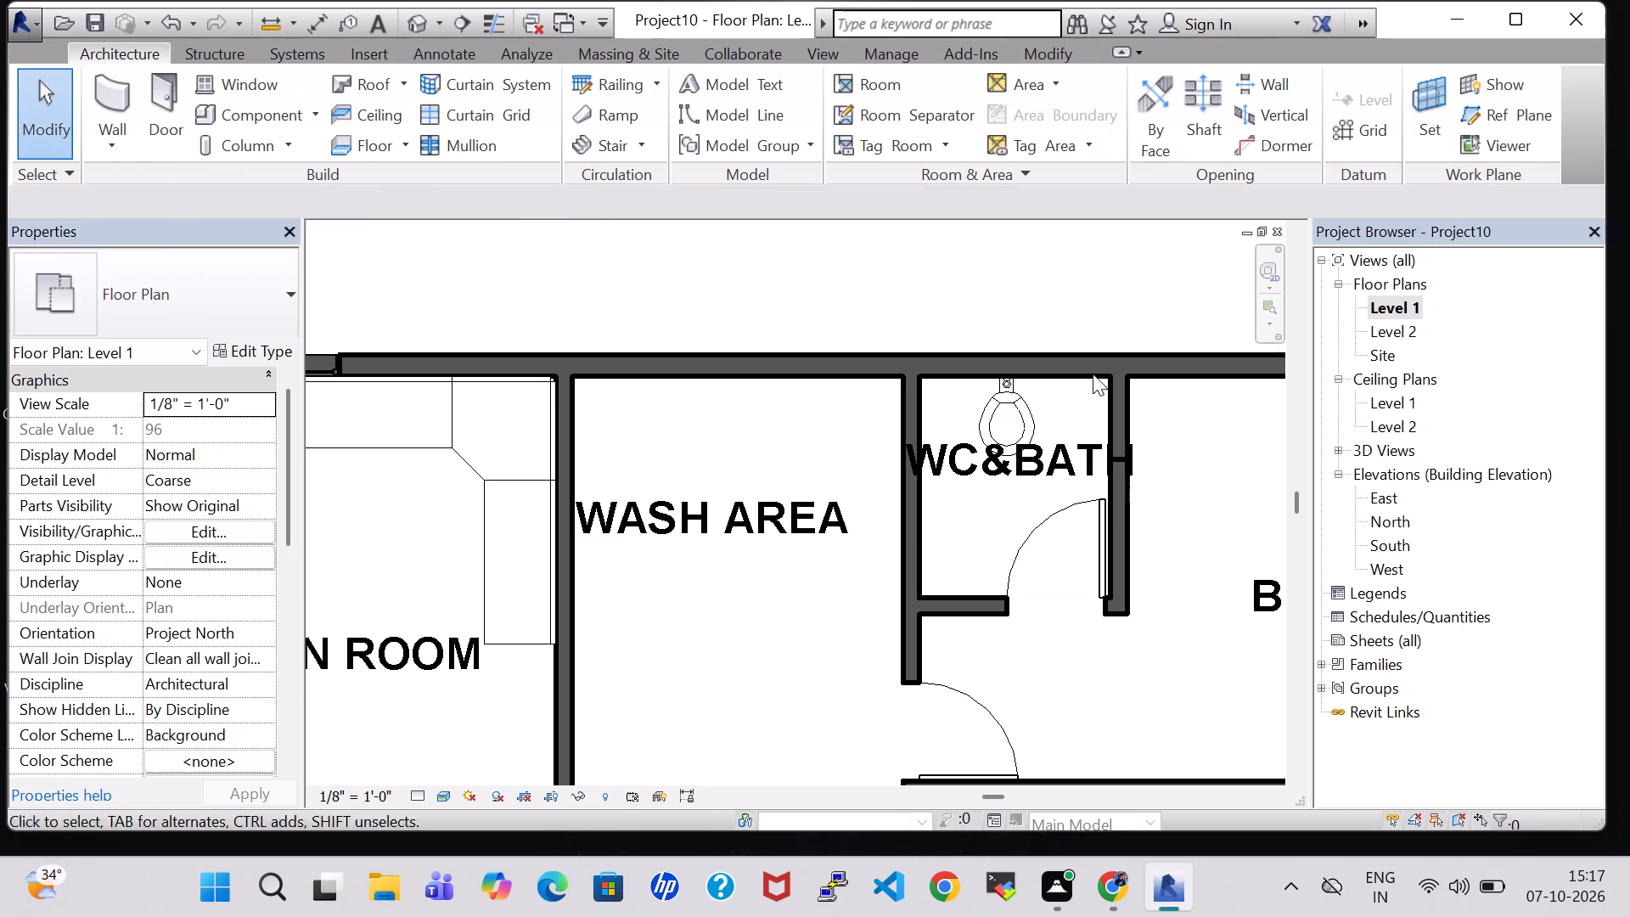
Load the Sink Kitchen-Island family from the Sinks folder of the architectural plumbing fixtures.
left_click(285, 110)
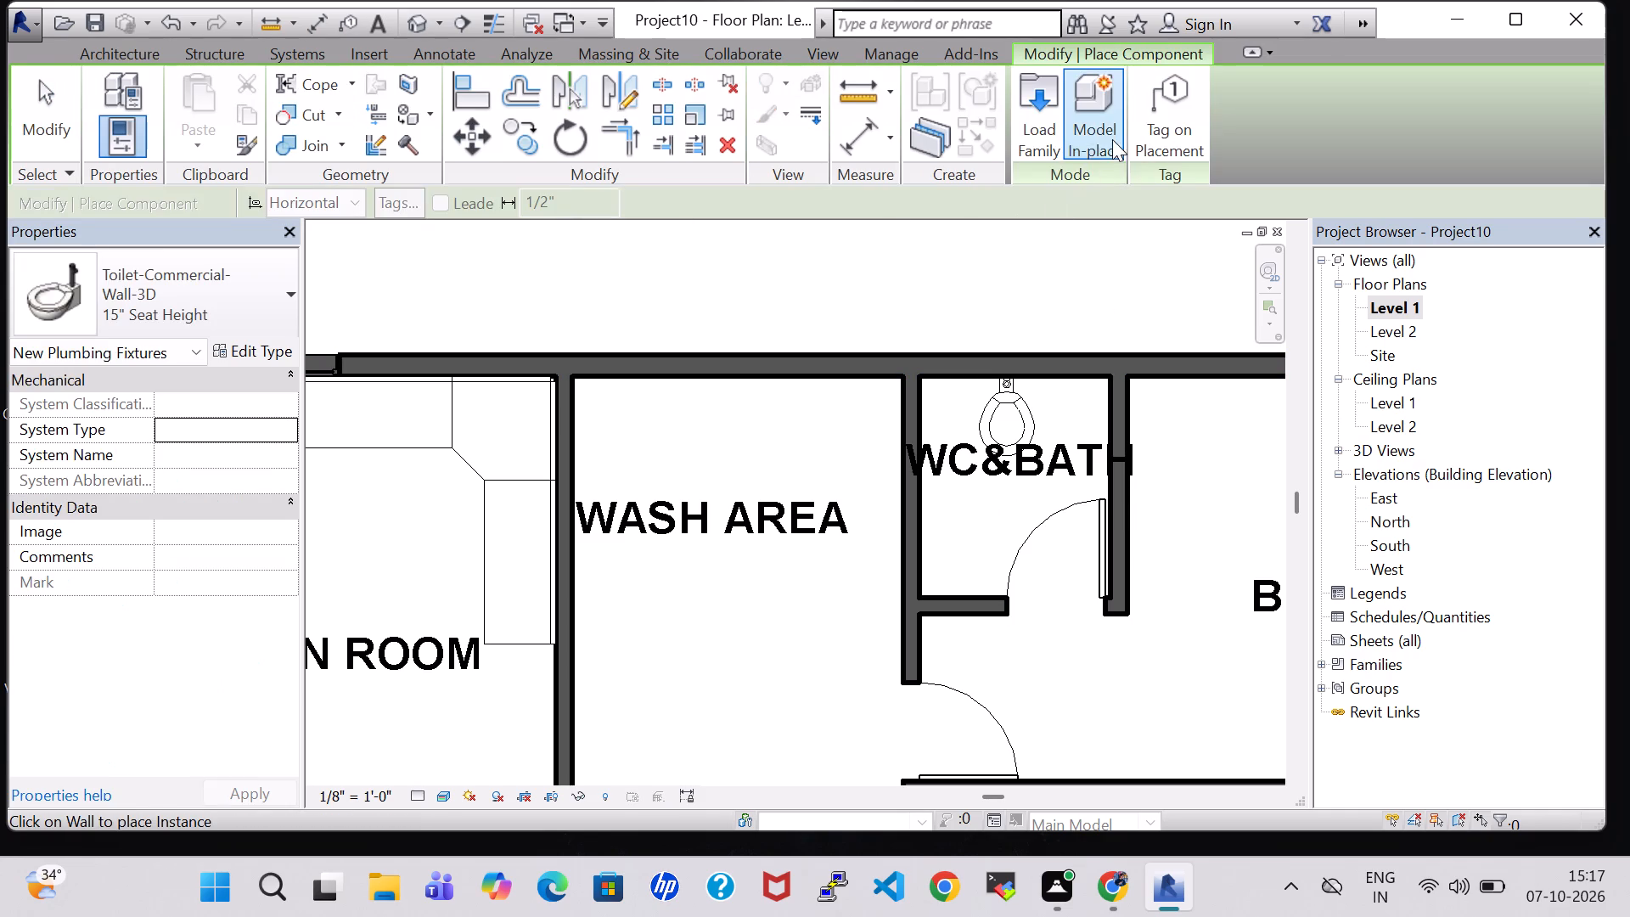
left_click(1031, 127)
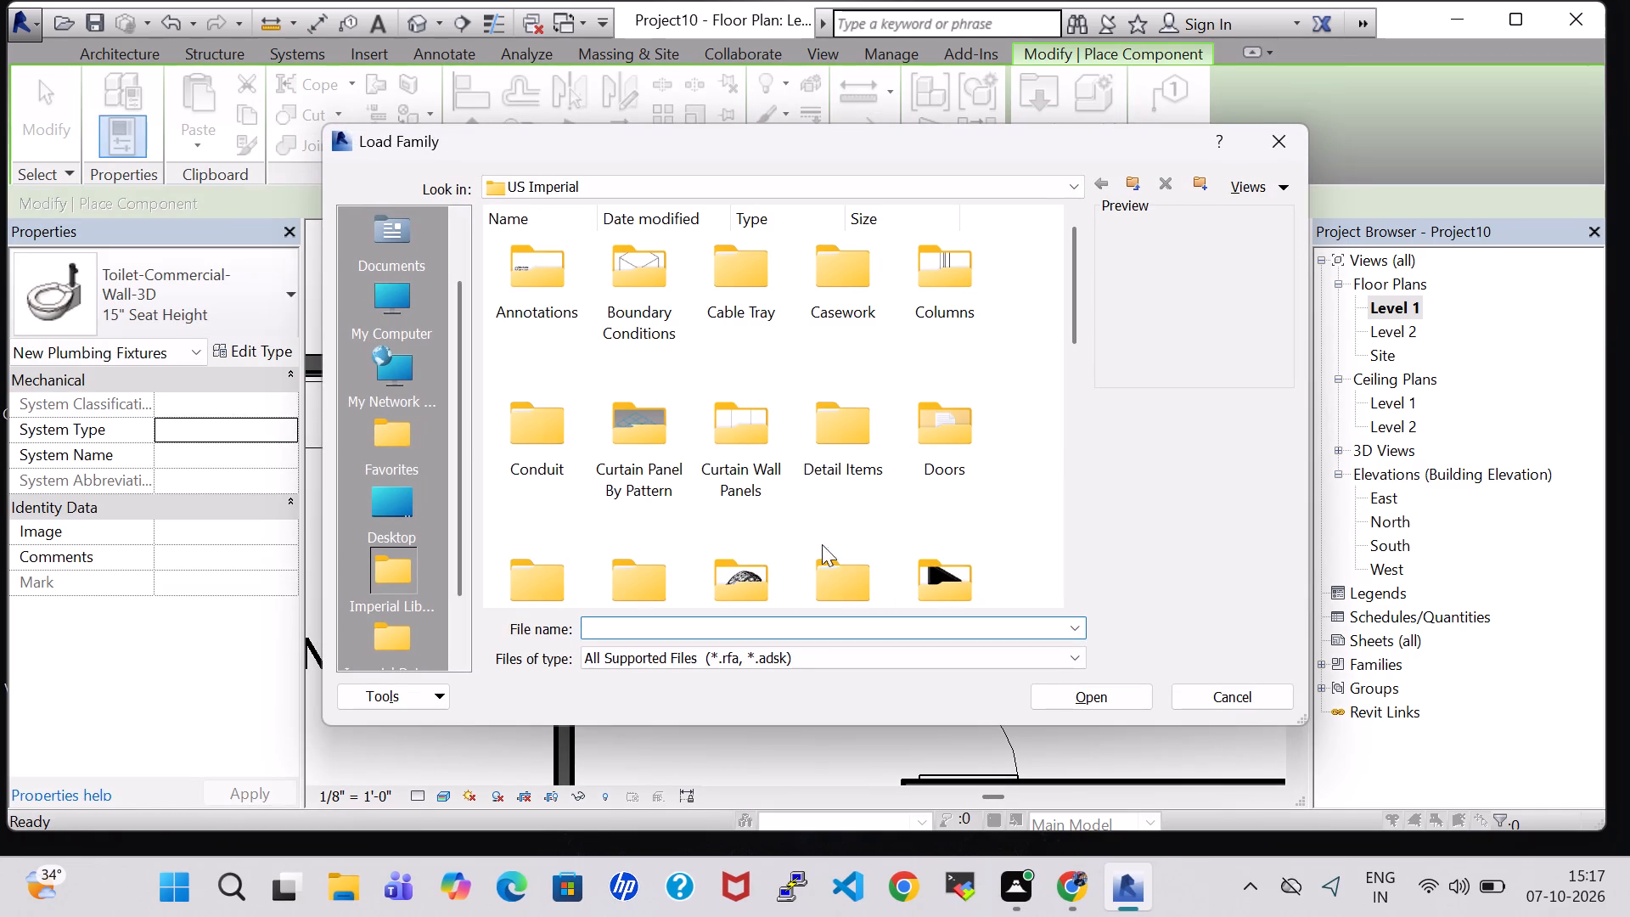
left_click(798, 554)
type("PL")
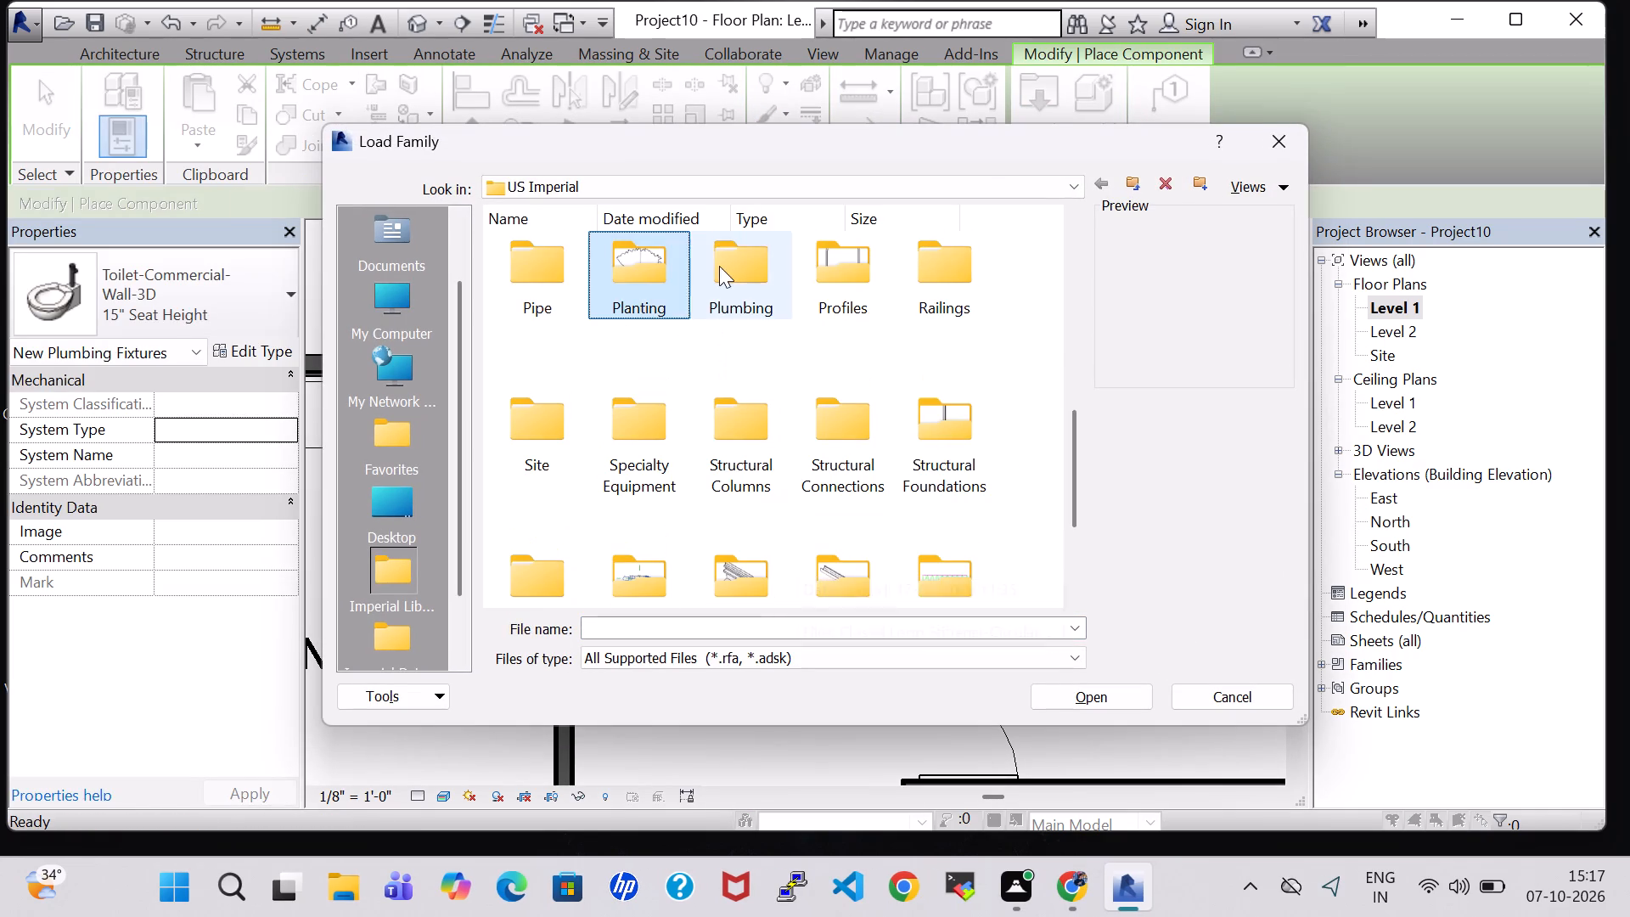
double_click(717, 260)
double_click(570, 286)
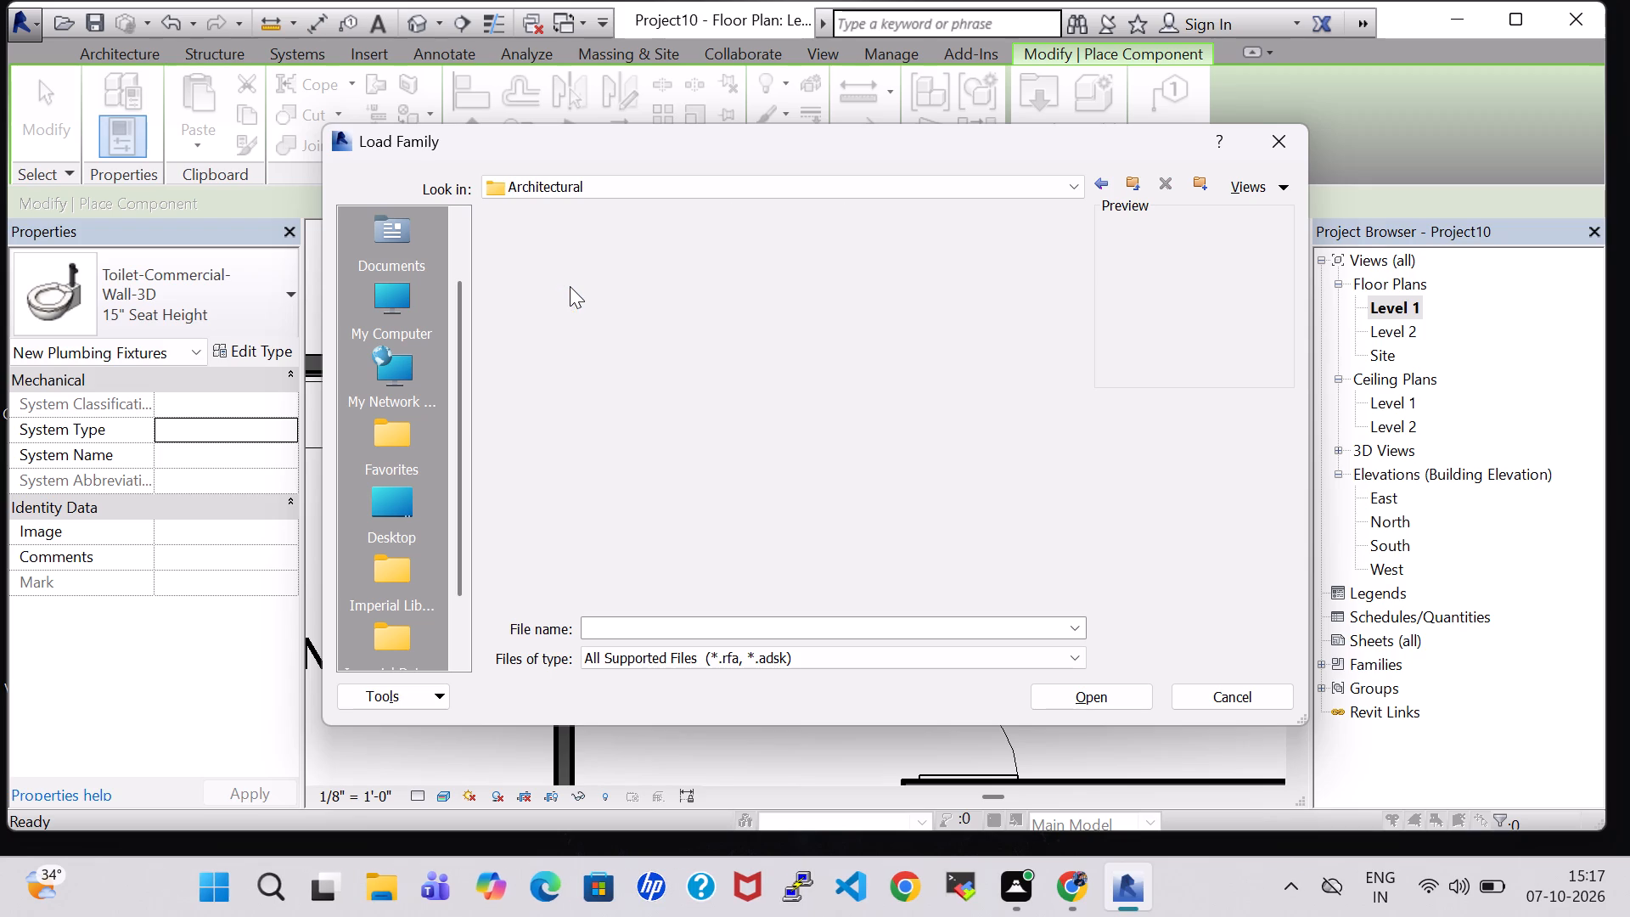
double_click(631, 286)
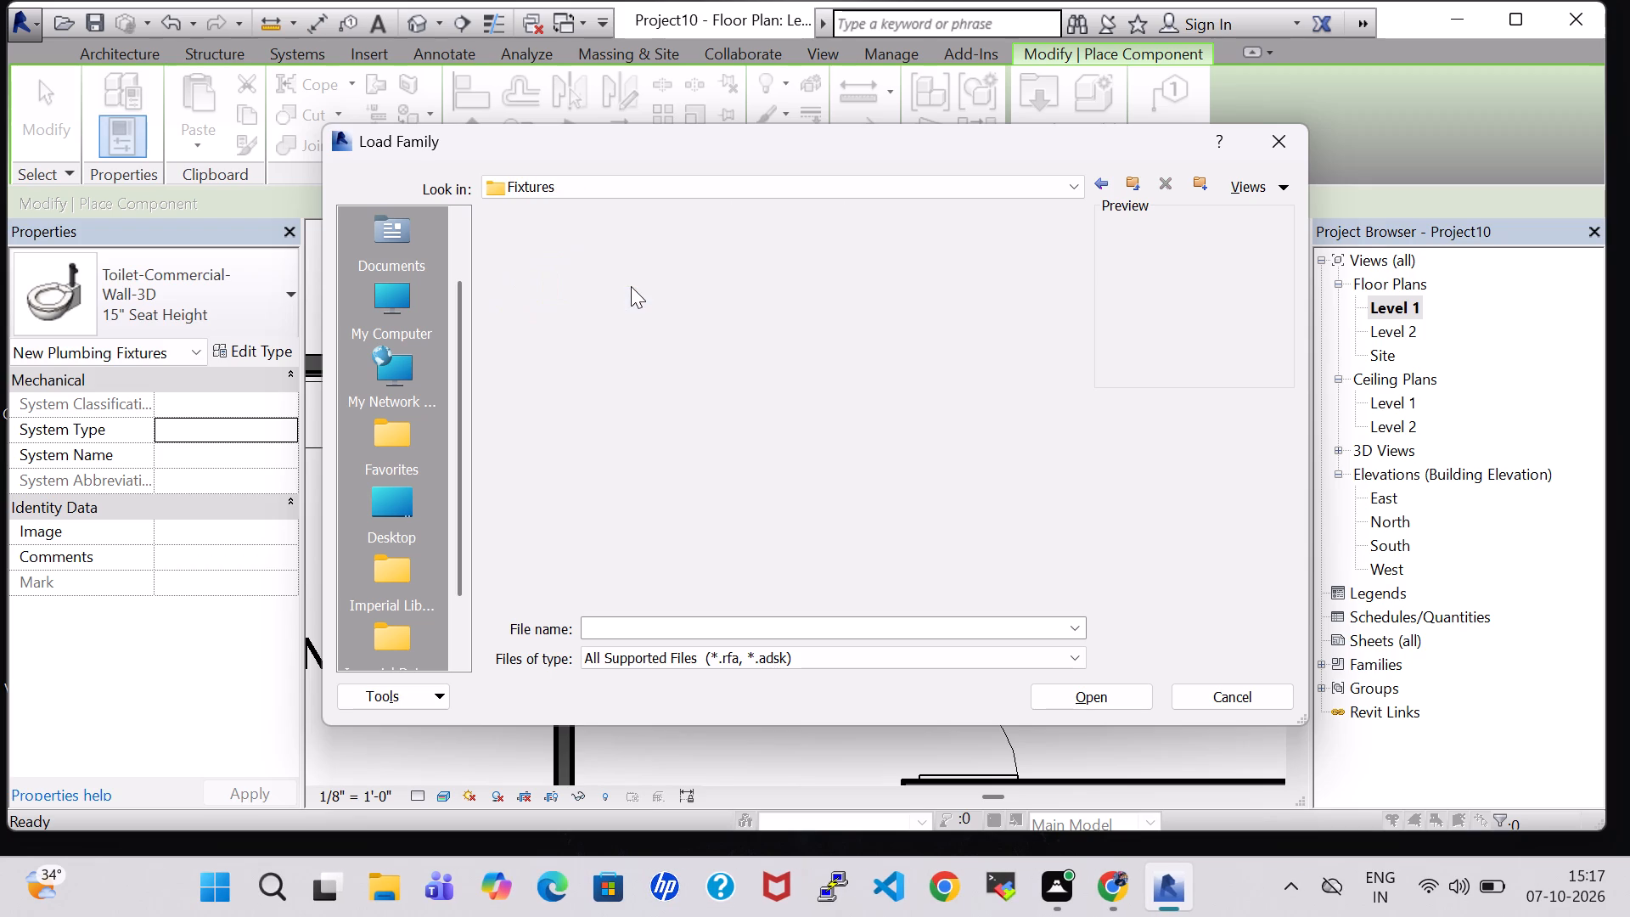
double_click(929, 300)
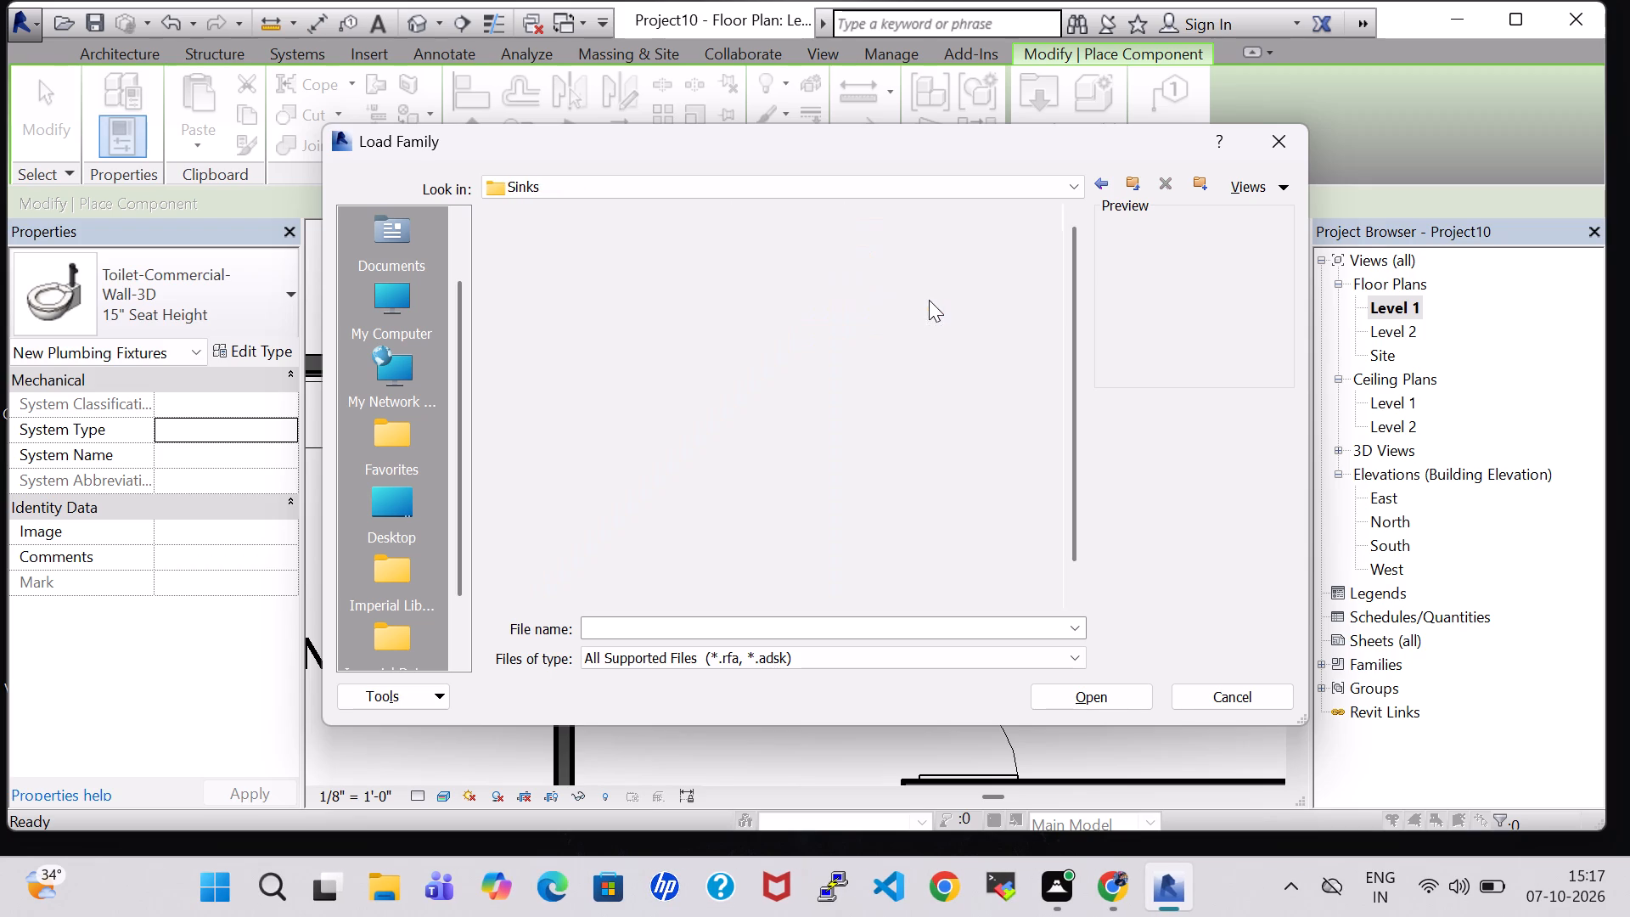
left_click(623, 290)
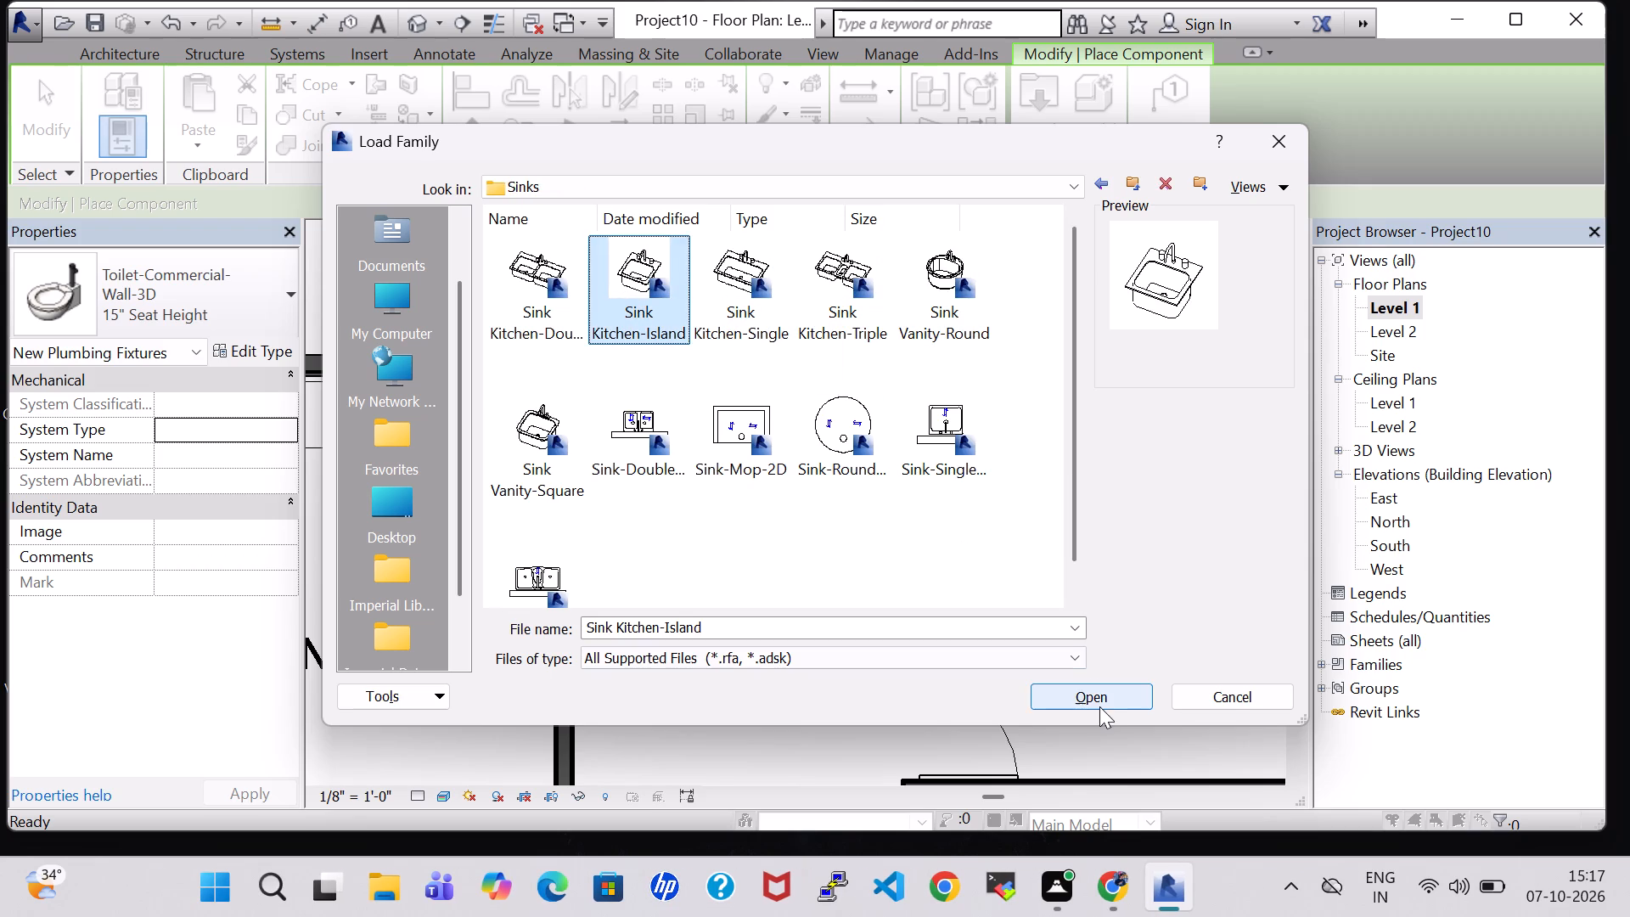
left_click(1099, 706)
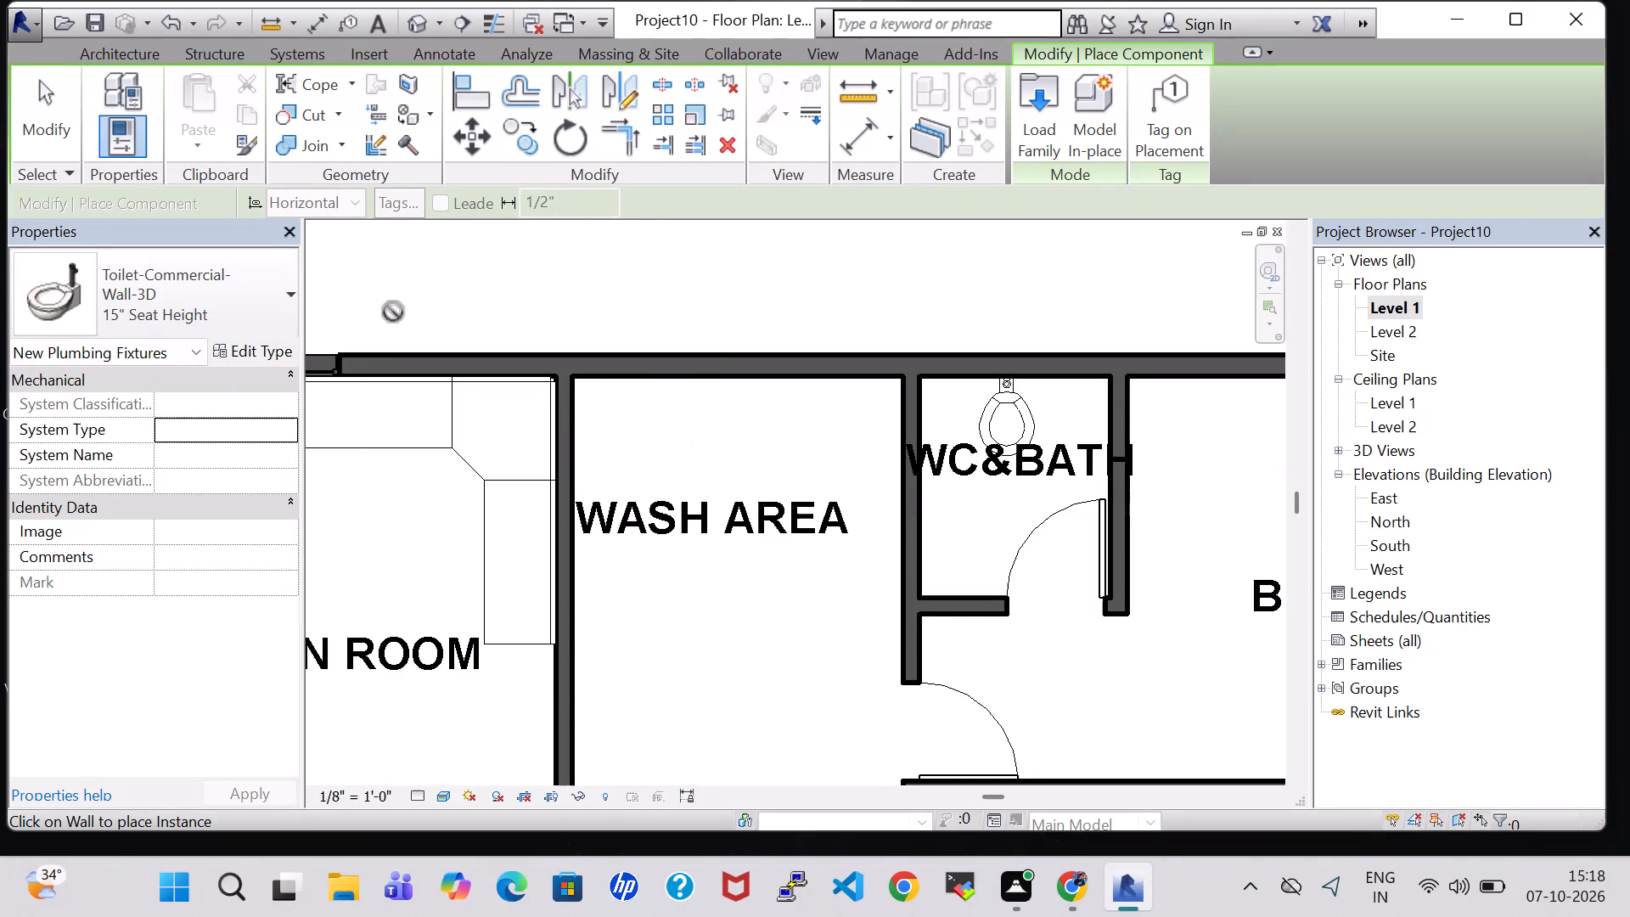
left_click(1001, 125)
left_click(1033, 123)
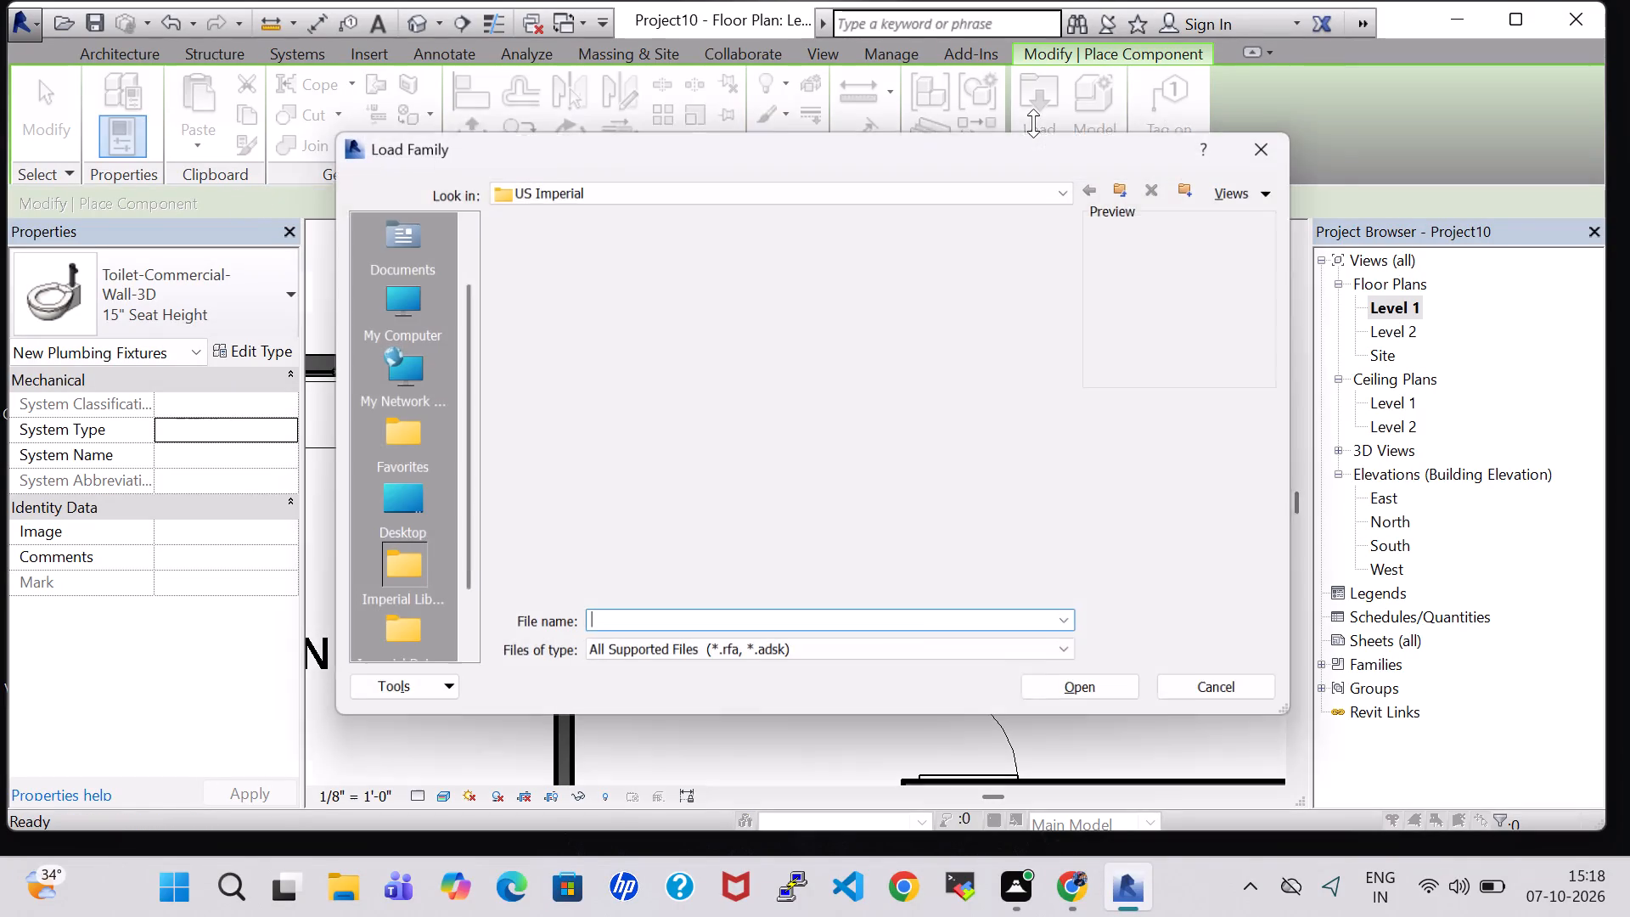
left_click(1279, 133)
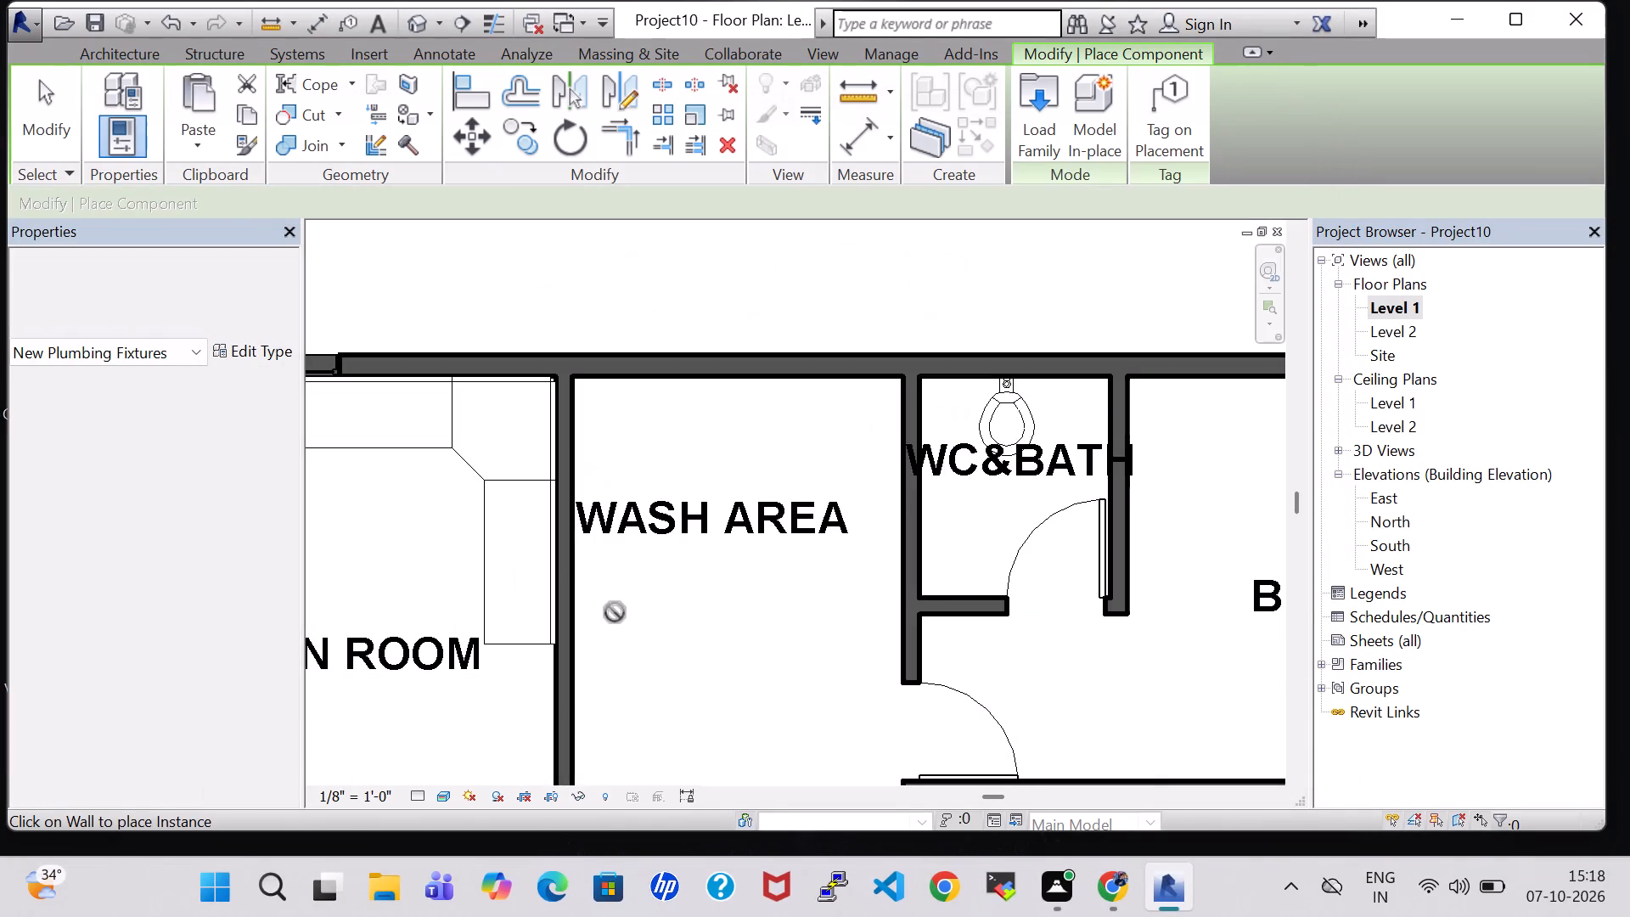
Place another Sink Vanity-Square 20" x 18" in the WC&BATH southwest corner, rotated so its faucet is against the west wall.
scroll(615, 612, "down", 6)
middle_click_drag(615, 618, 688, 415)
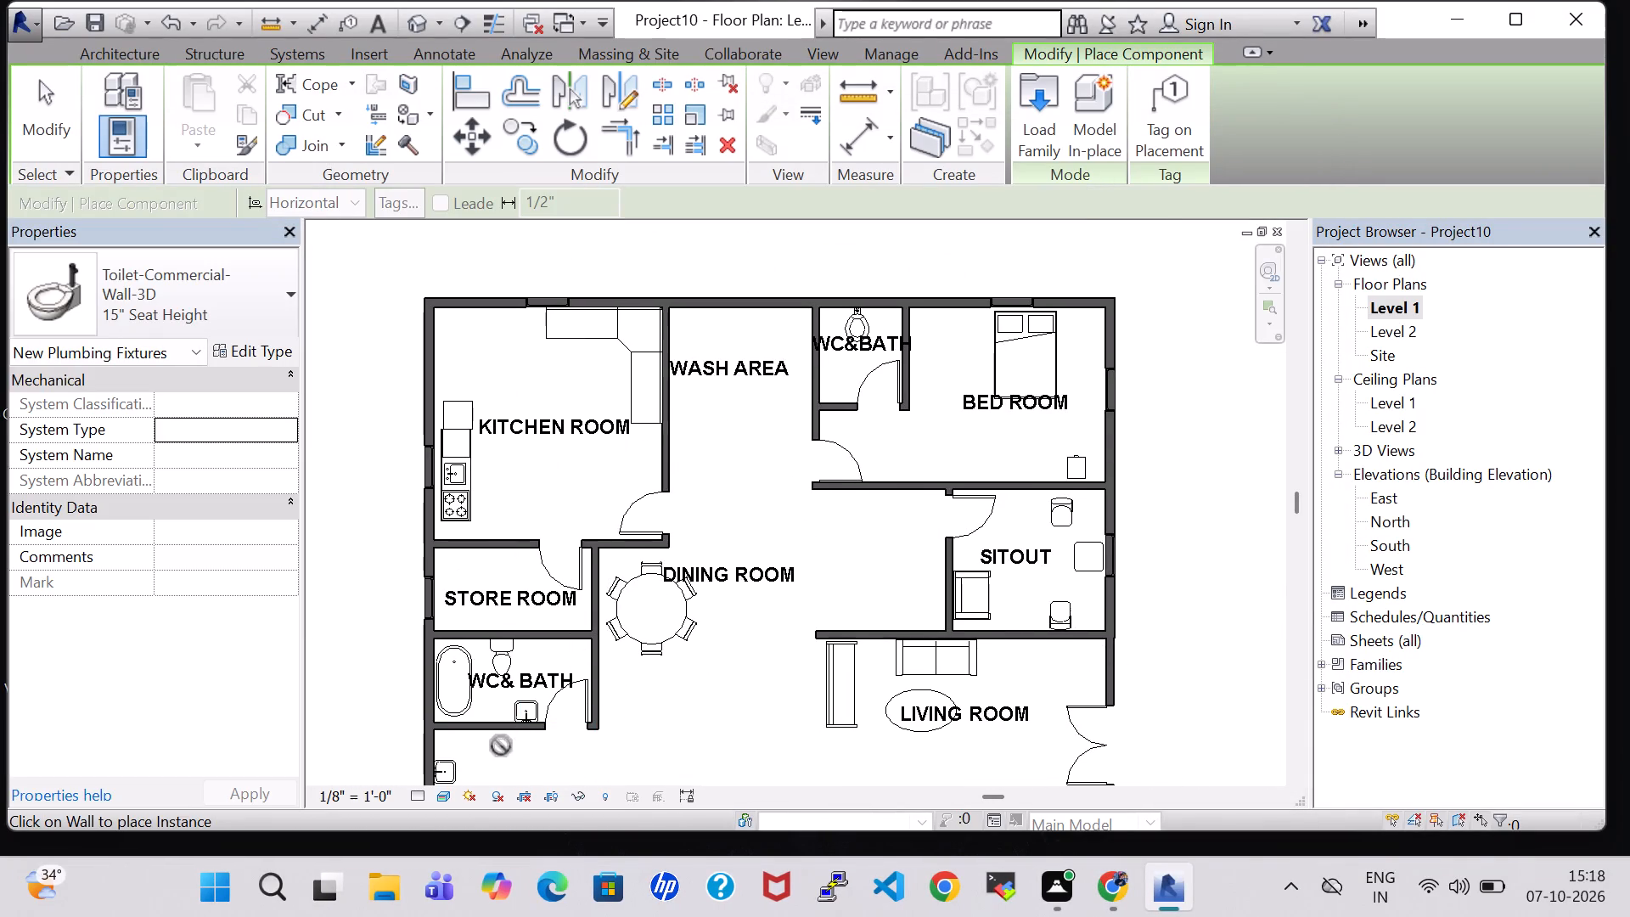
key("Escape")
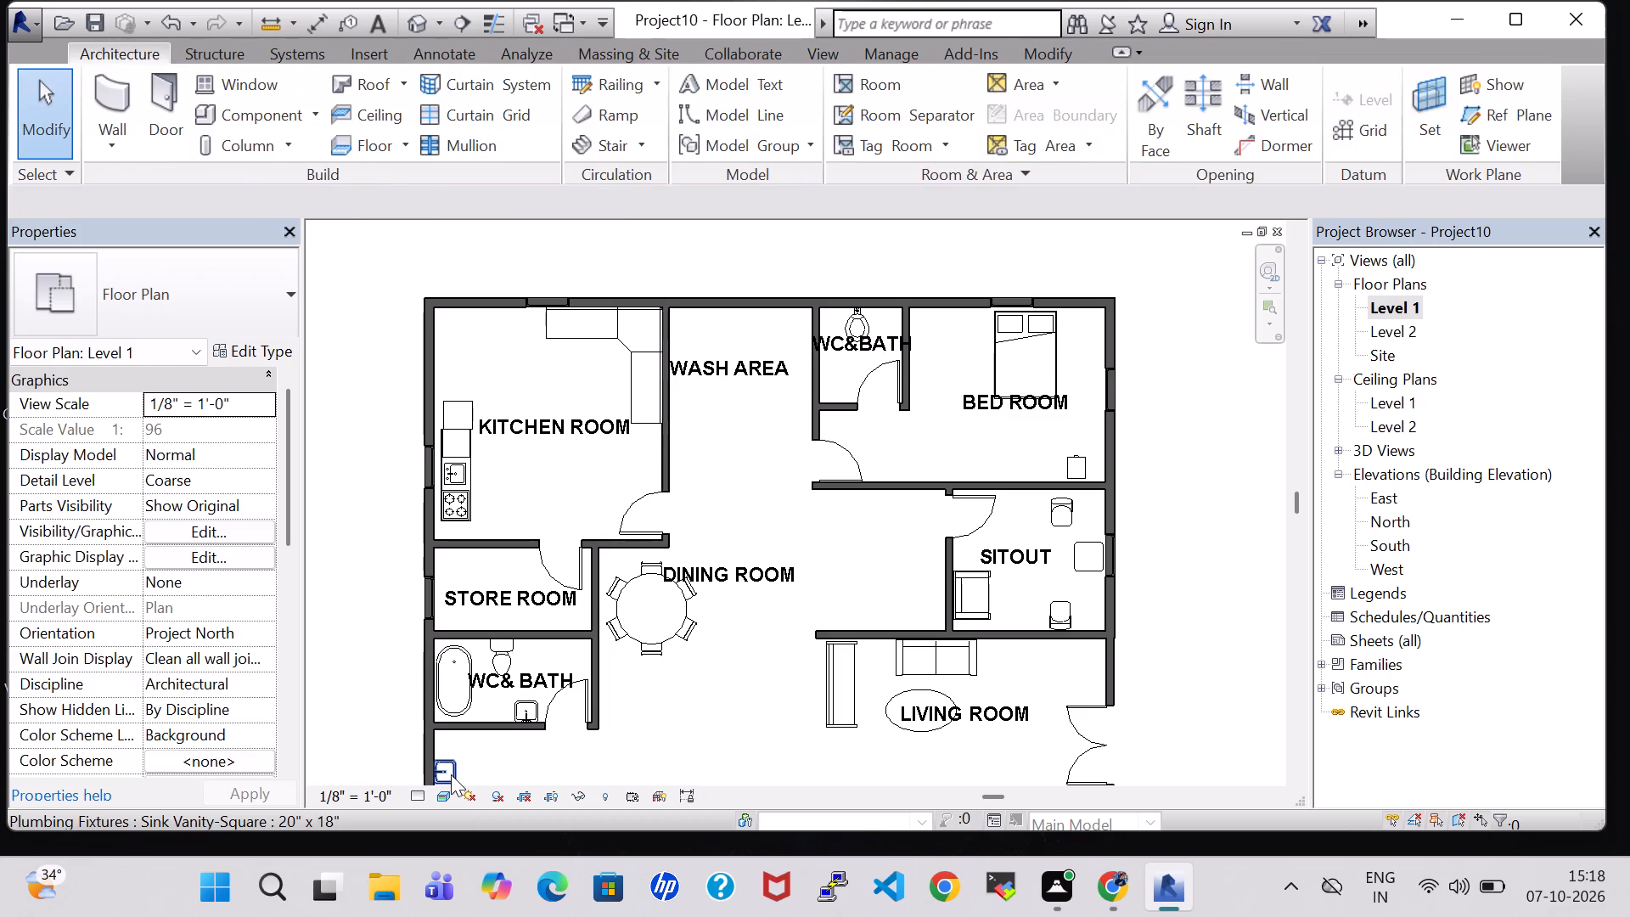
left_click(451, 774)
right_click(451, 774)
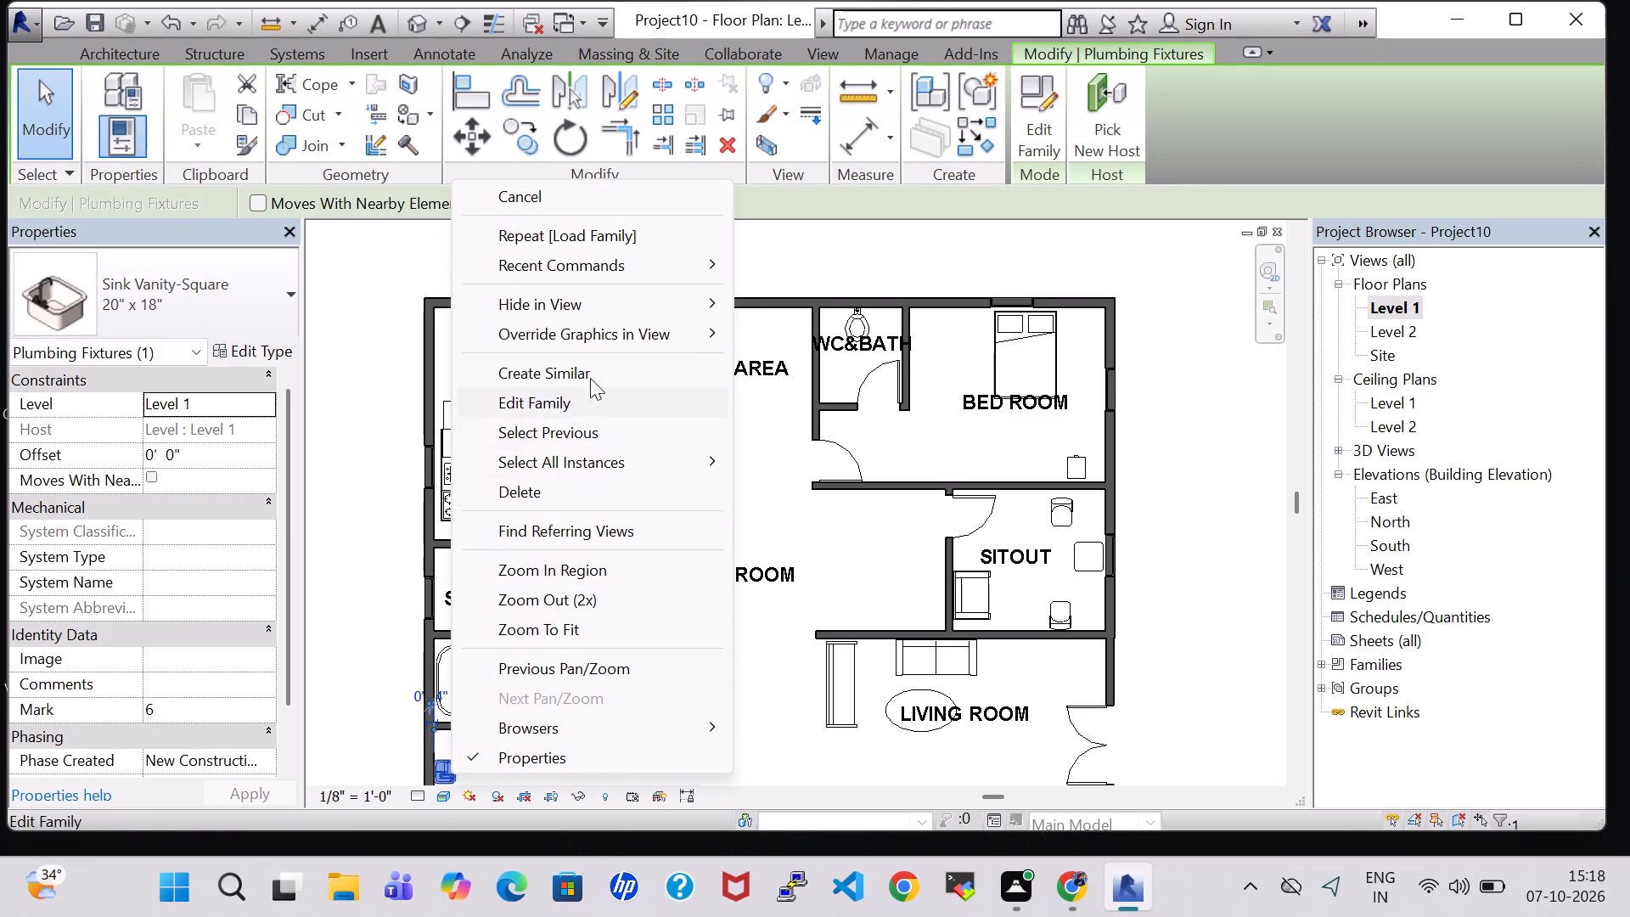
left_click(589, 372)
scroll(854, 399, "up", 6)
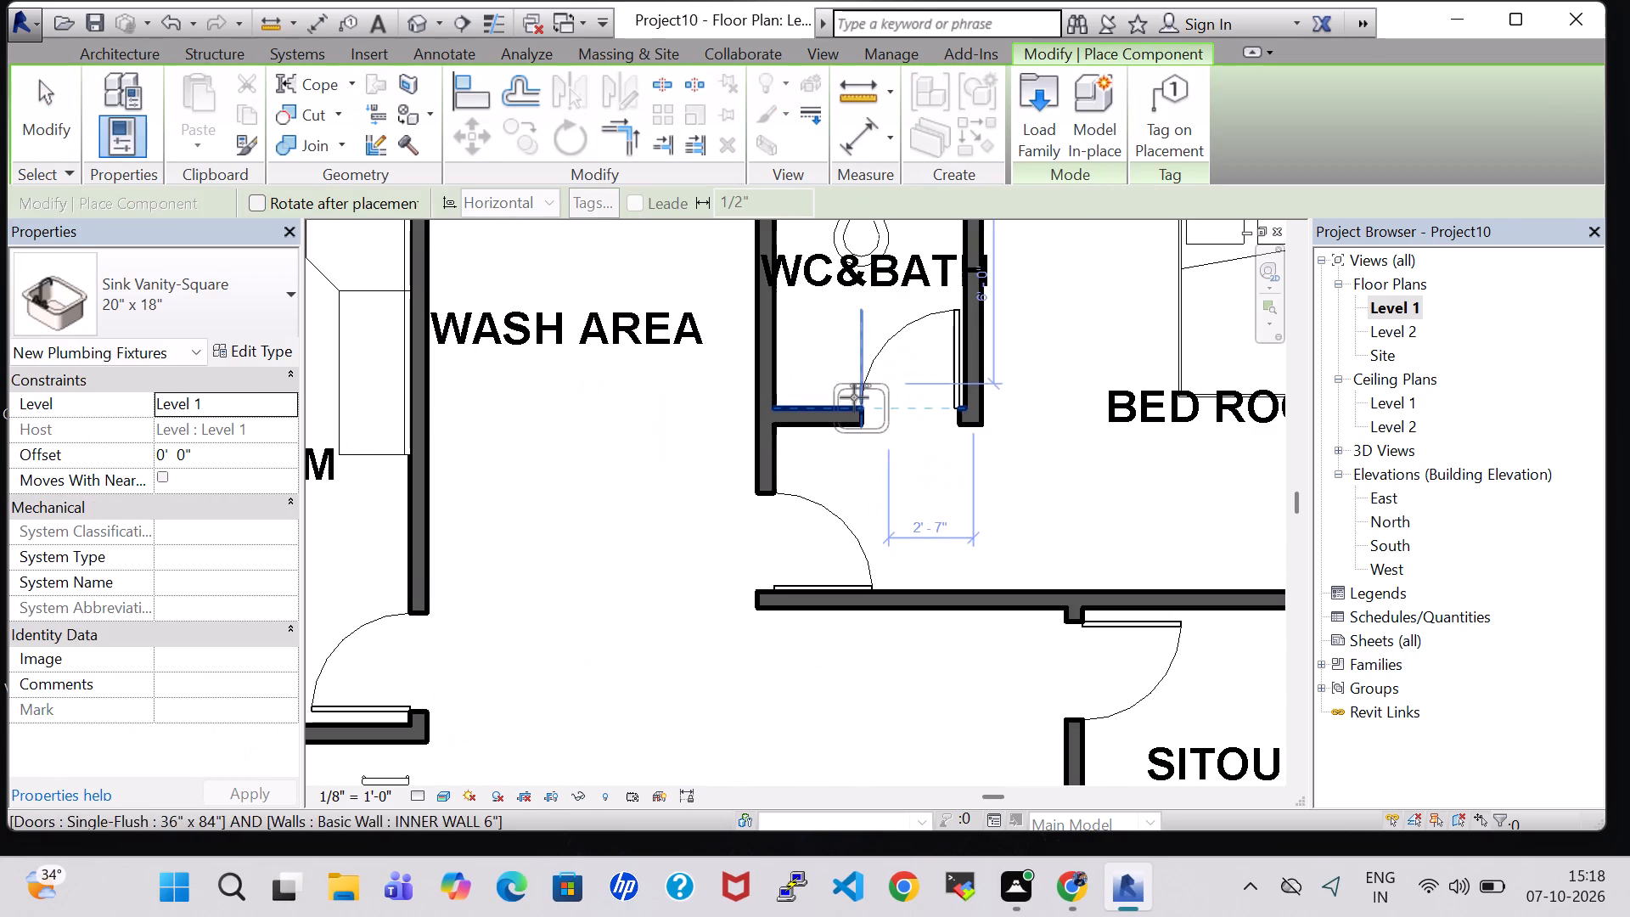
key("space")
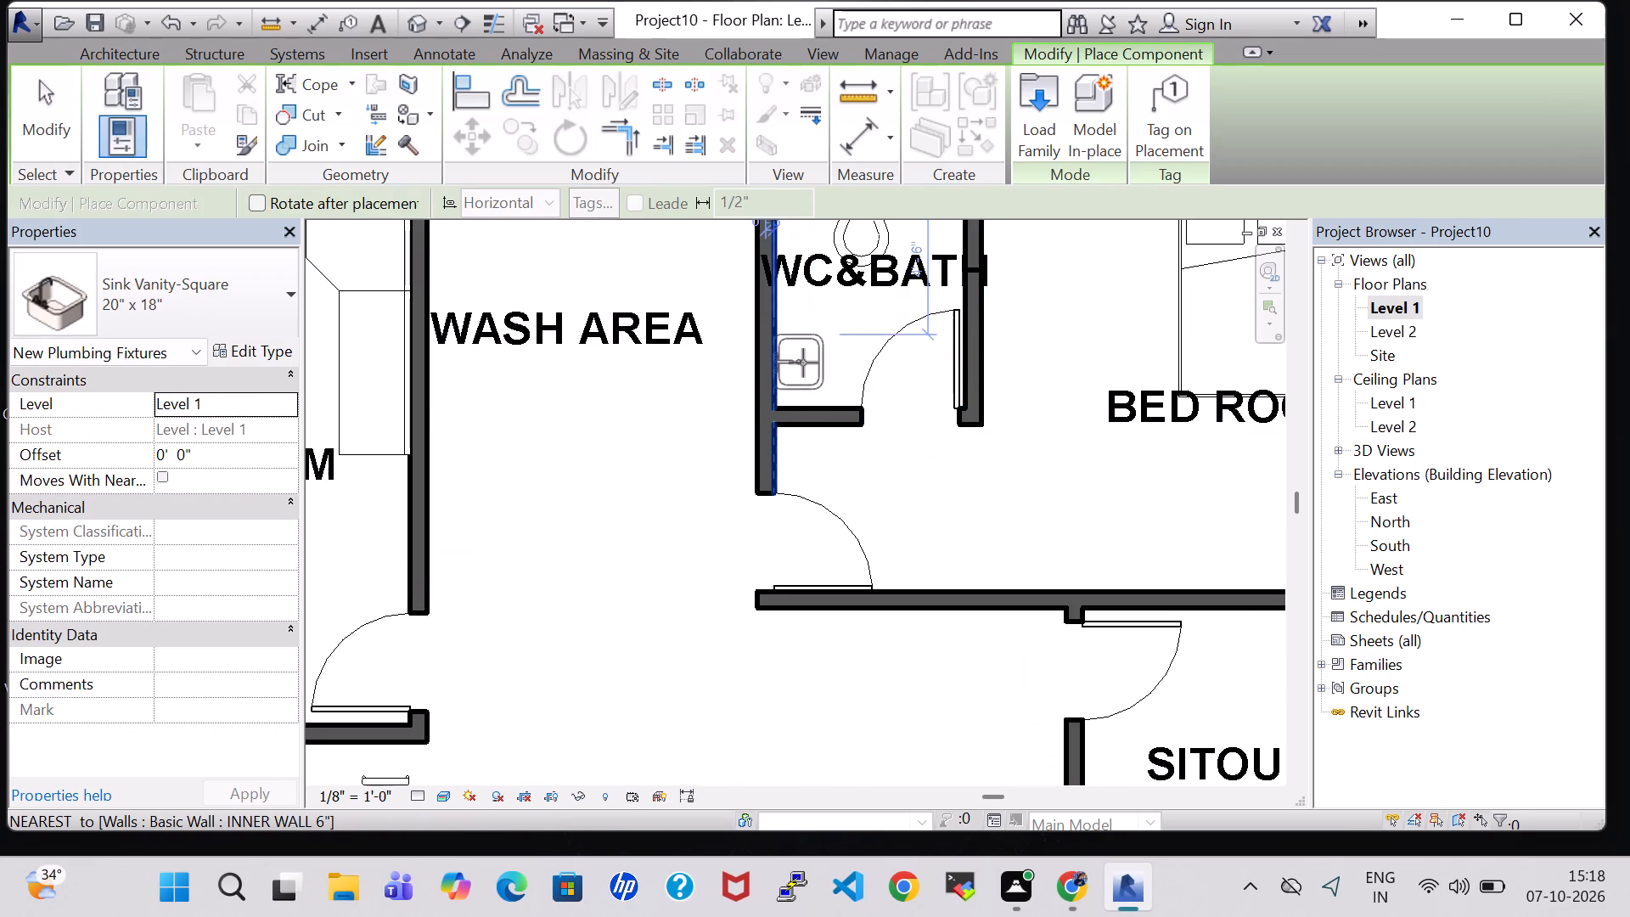
left_click(803, 375)
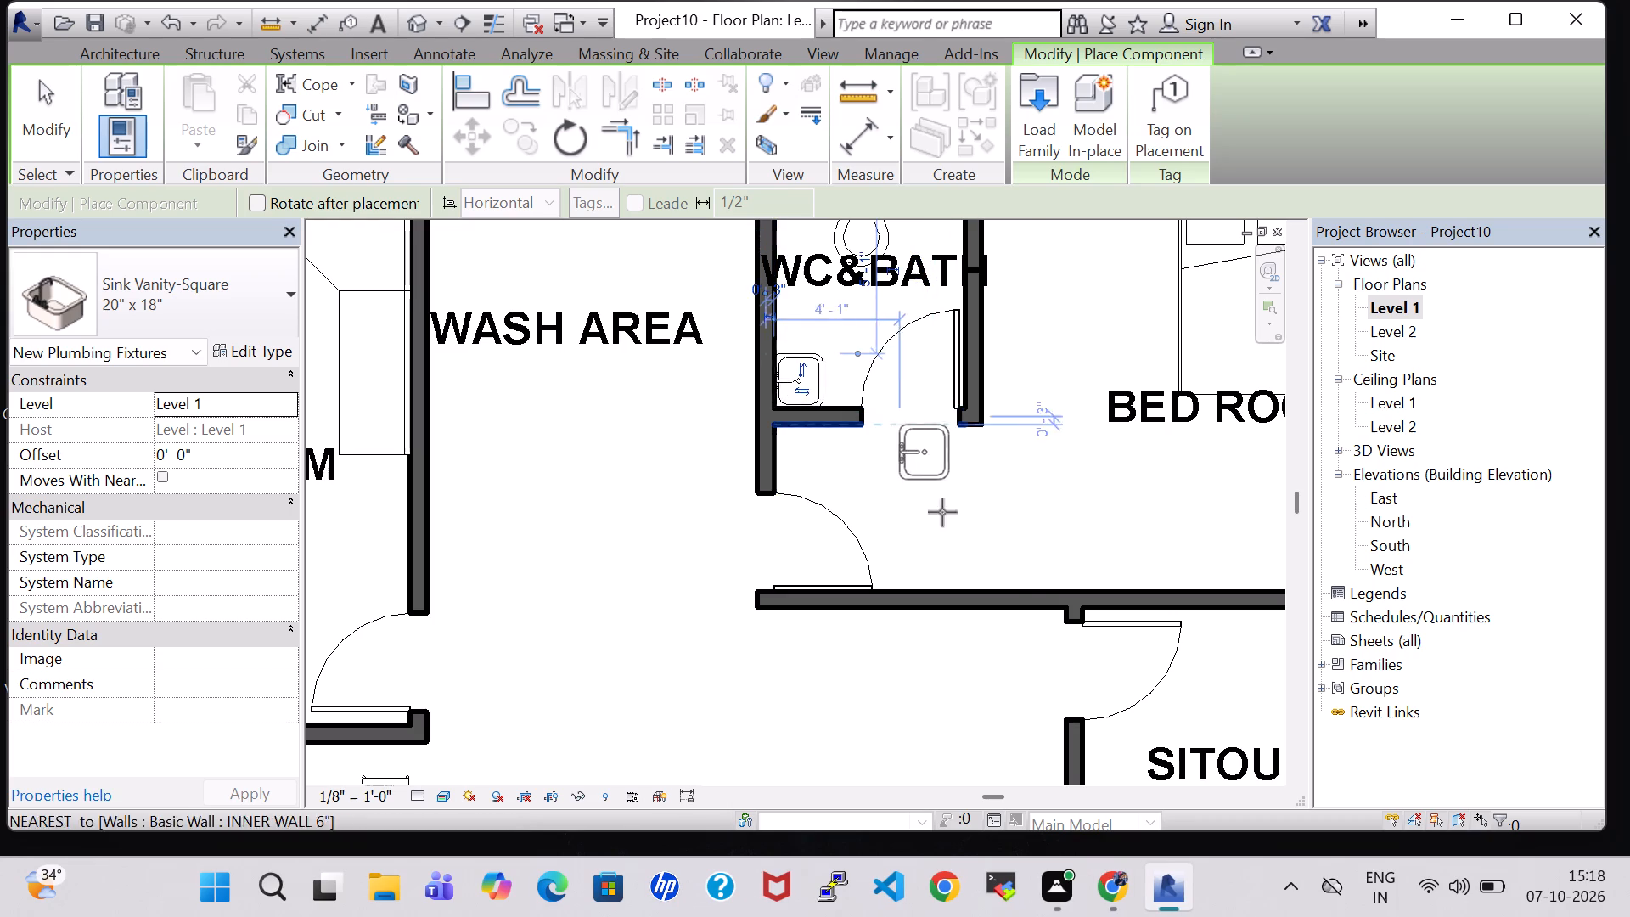
key("Escape")
key("Escape")
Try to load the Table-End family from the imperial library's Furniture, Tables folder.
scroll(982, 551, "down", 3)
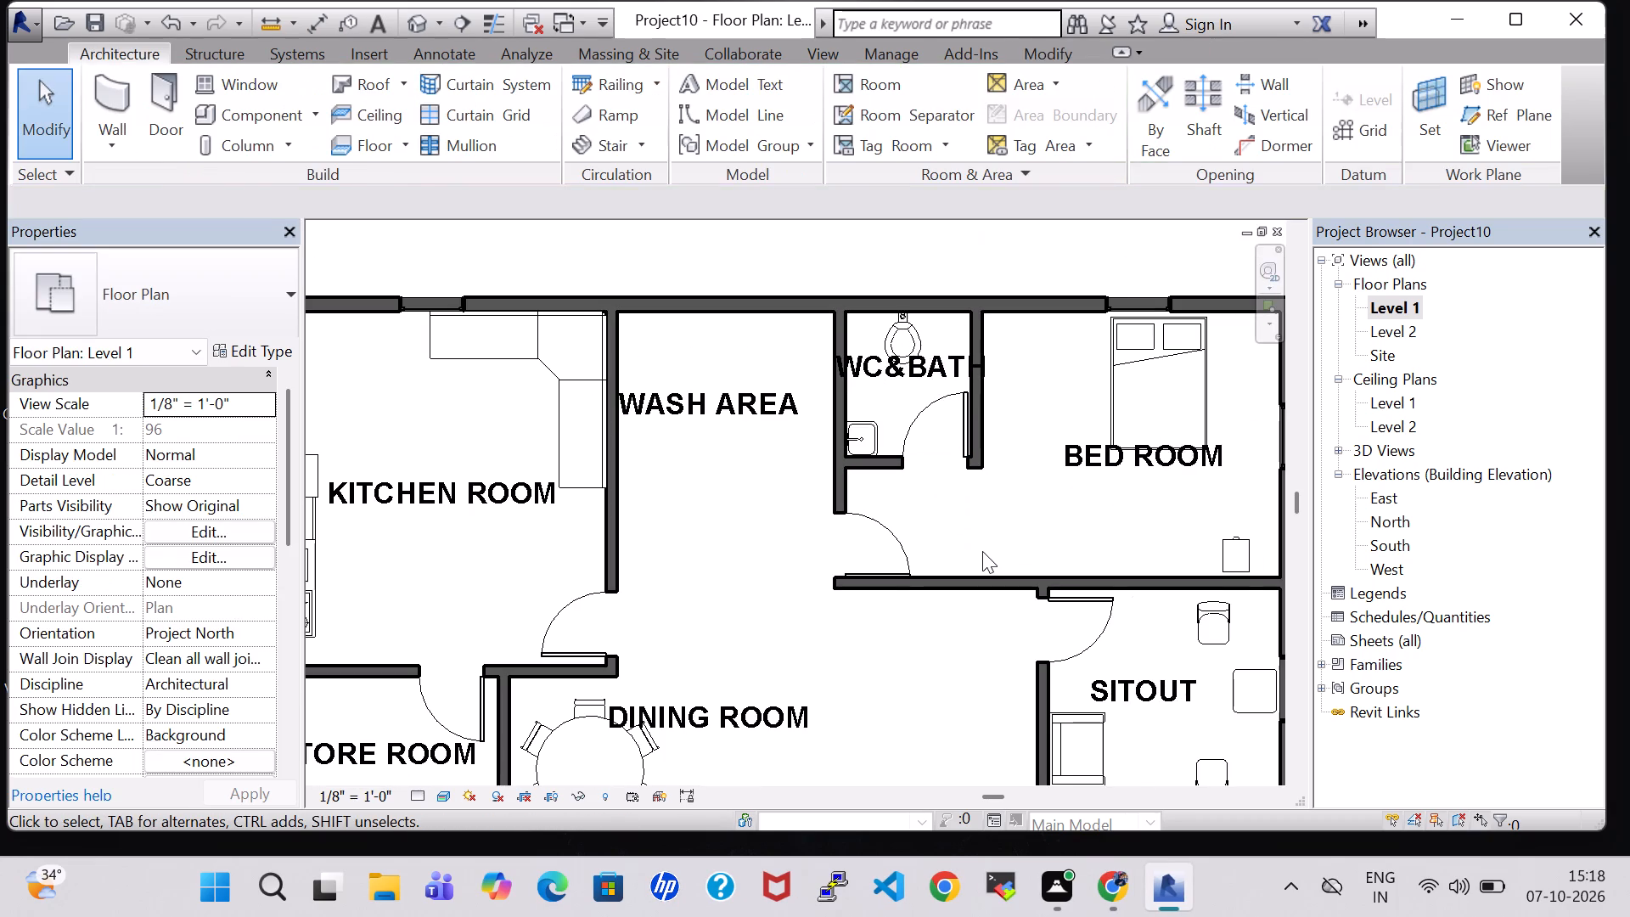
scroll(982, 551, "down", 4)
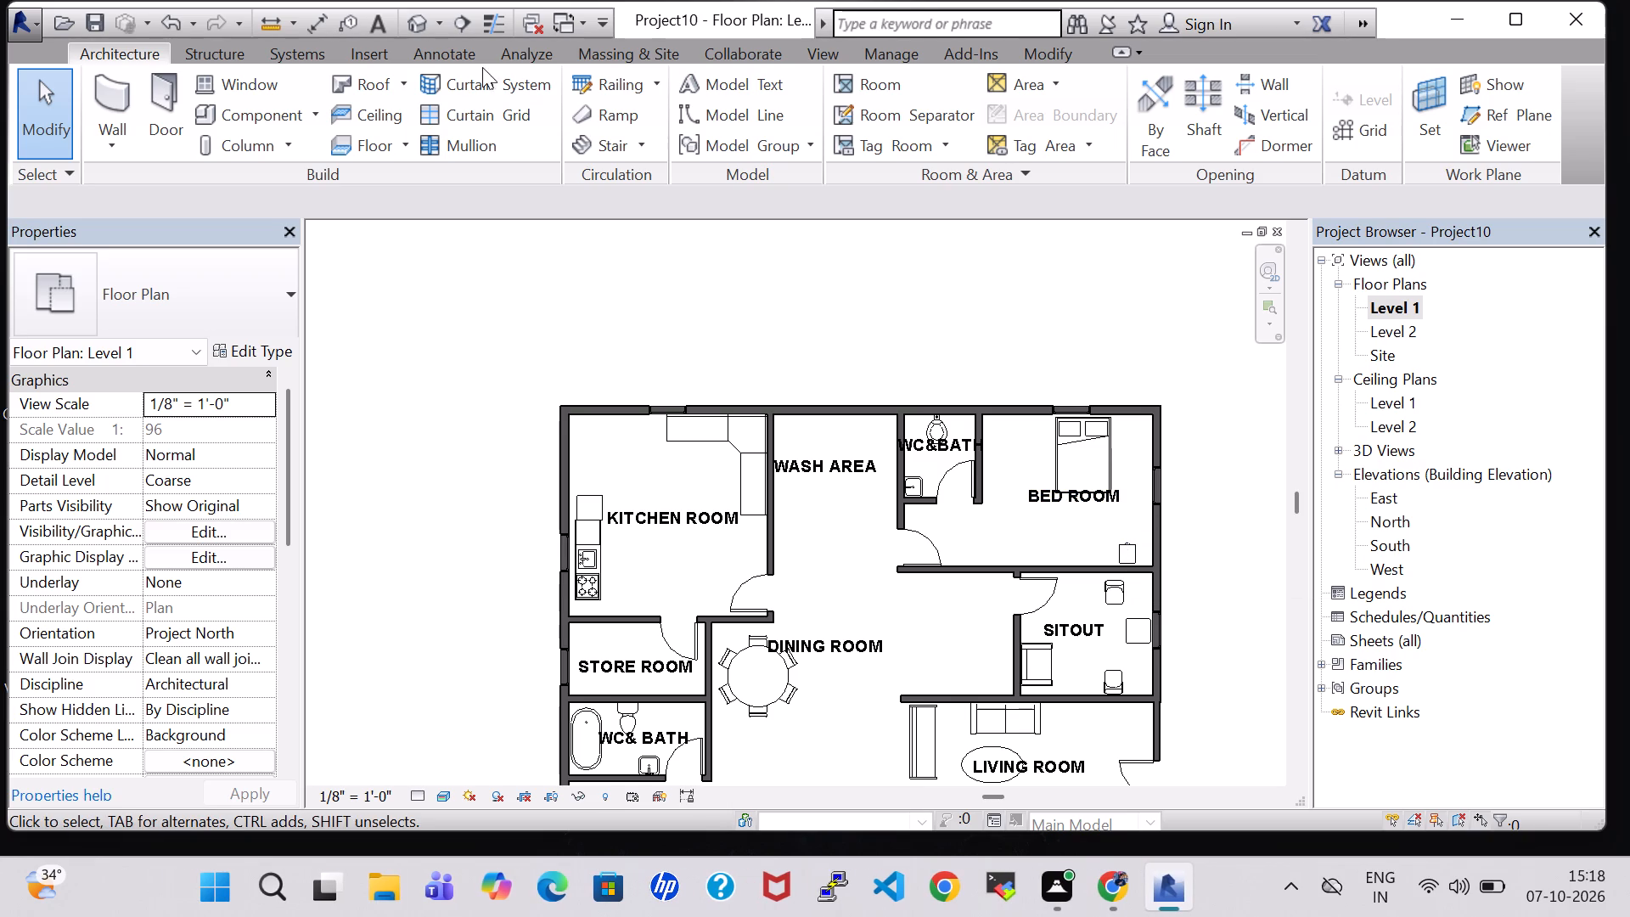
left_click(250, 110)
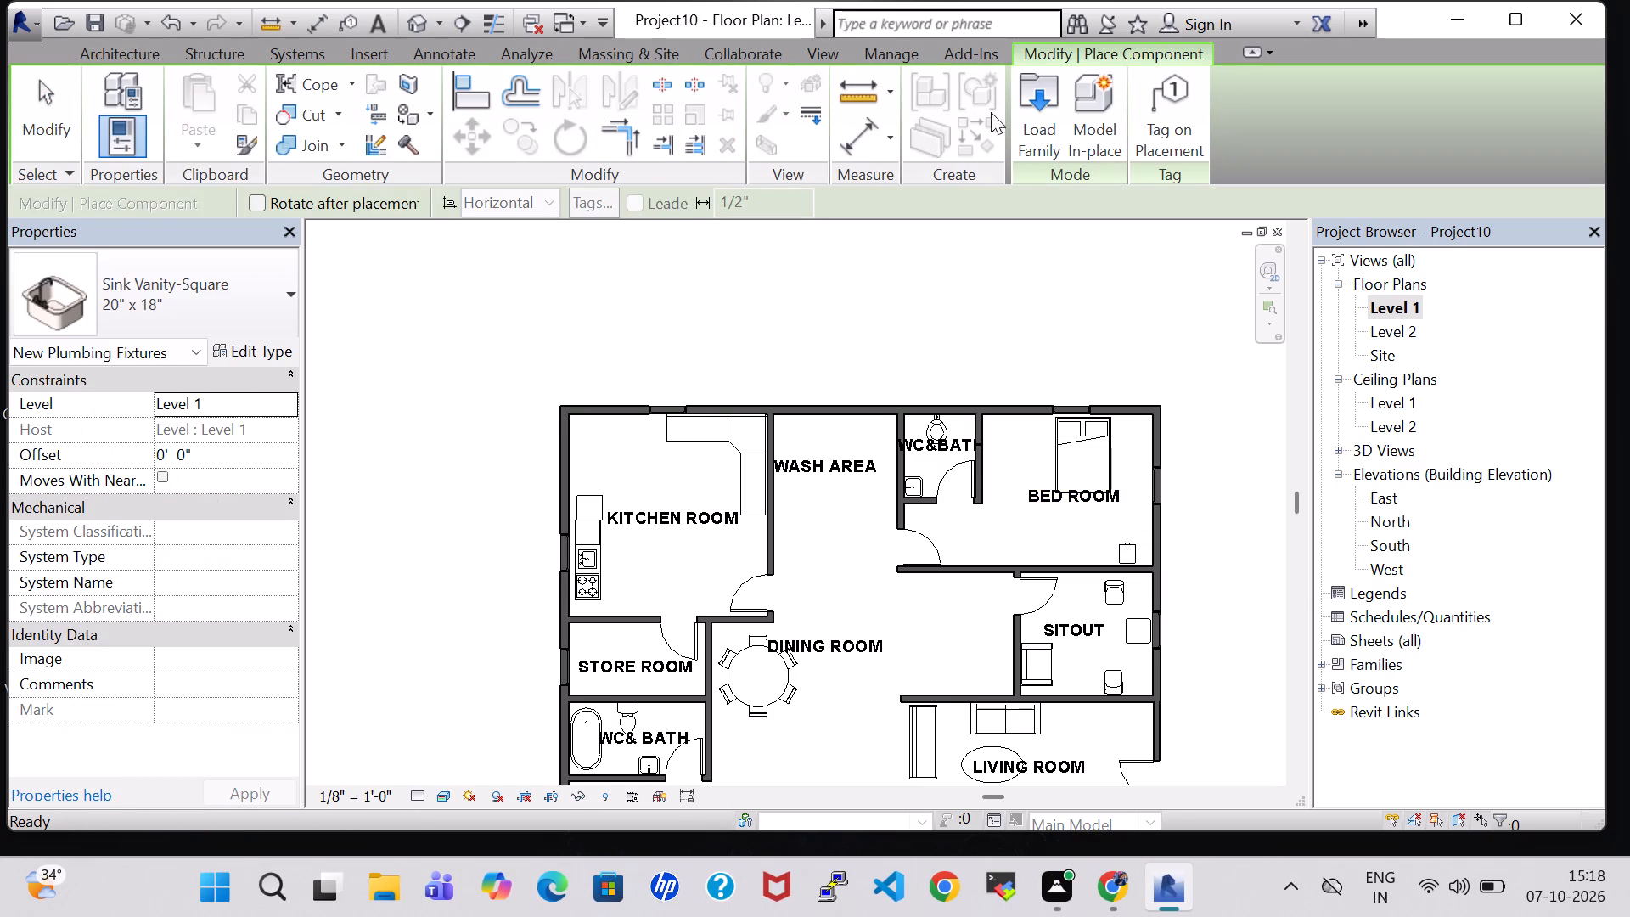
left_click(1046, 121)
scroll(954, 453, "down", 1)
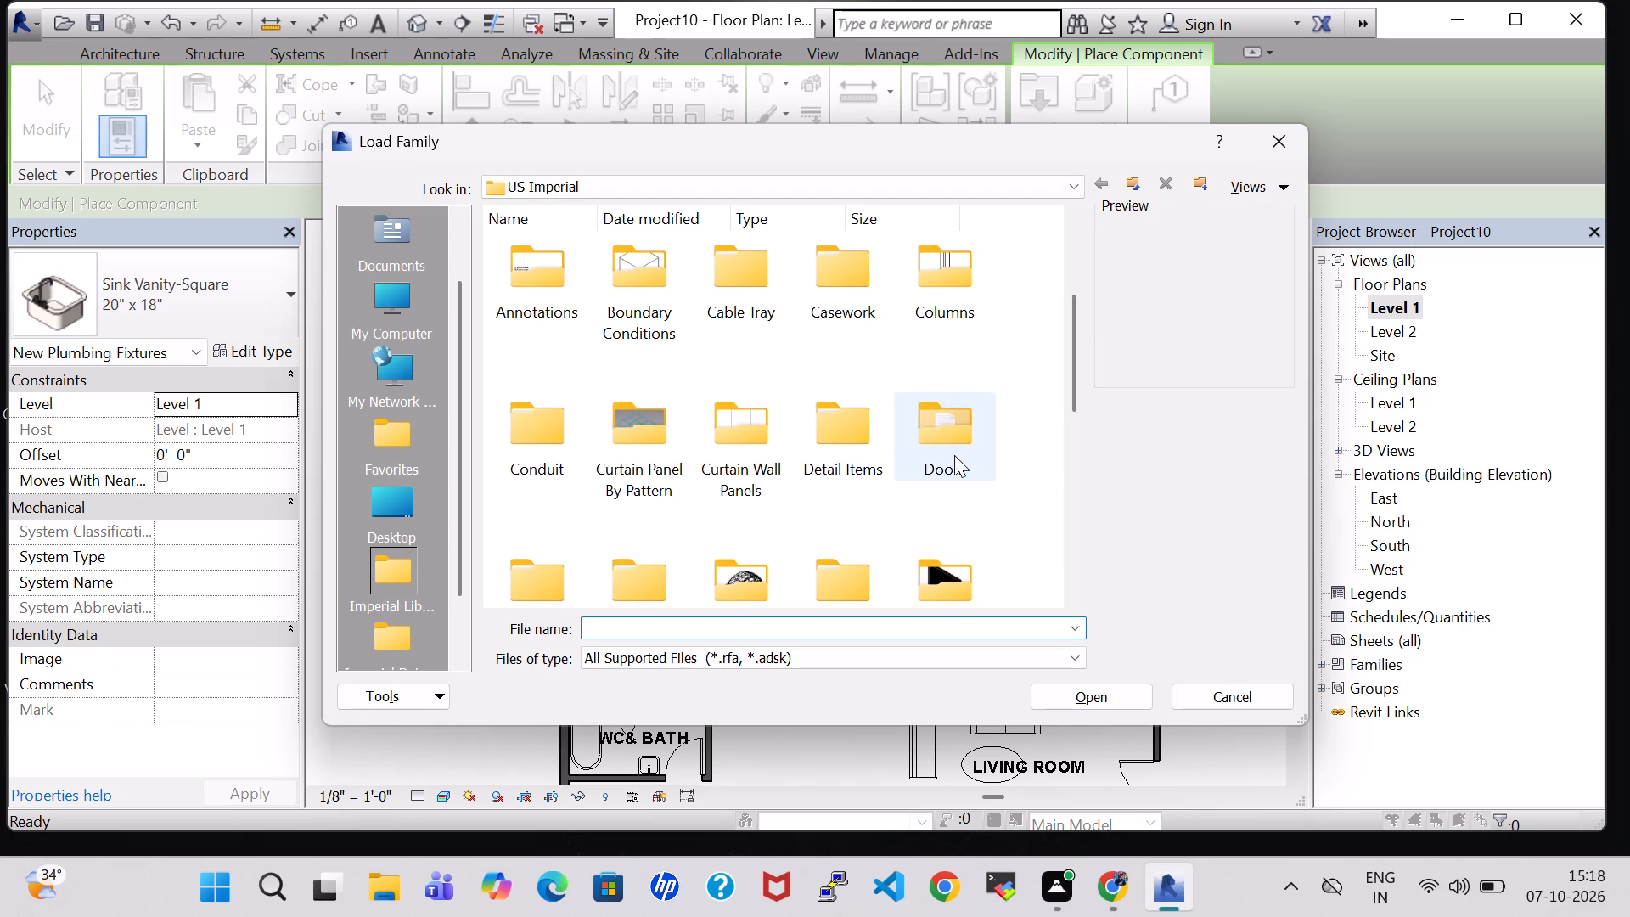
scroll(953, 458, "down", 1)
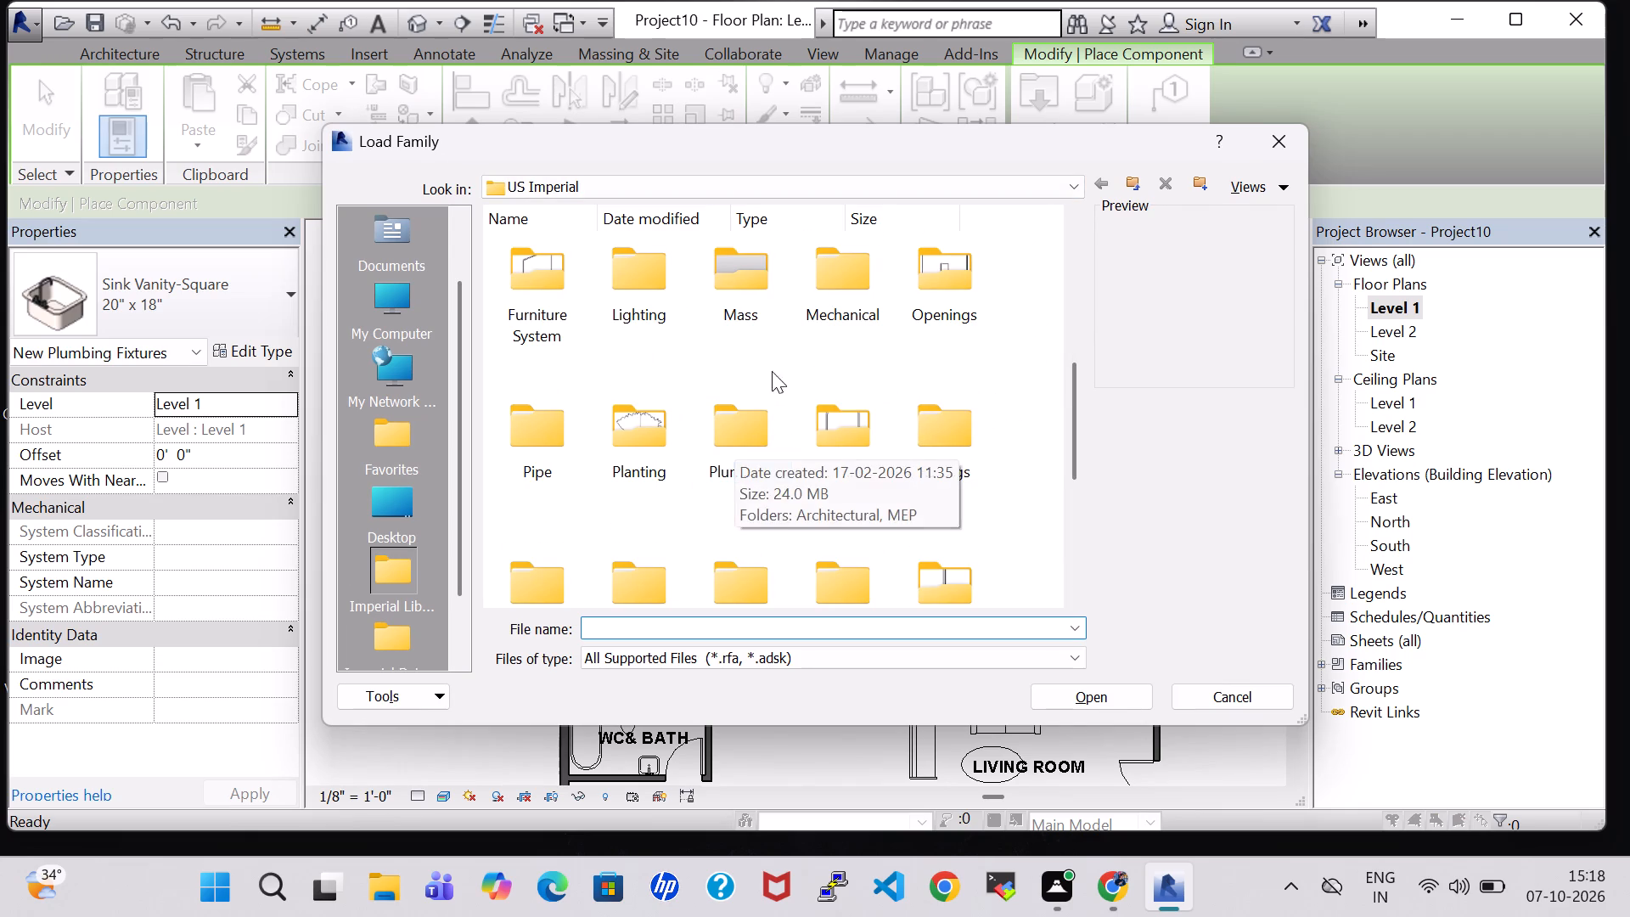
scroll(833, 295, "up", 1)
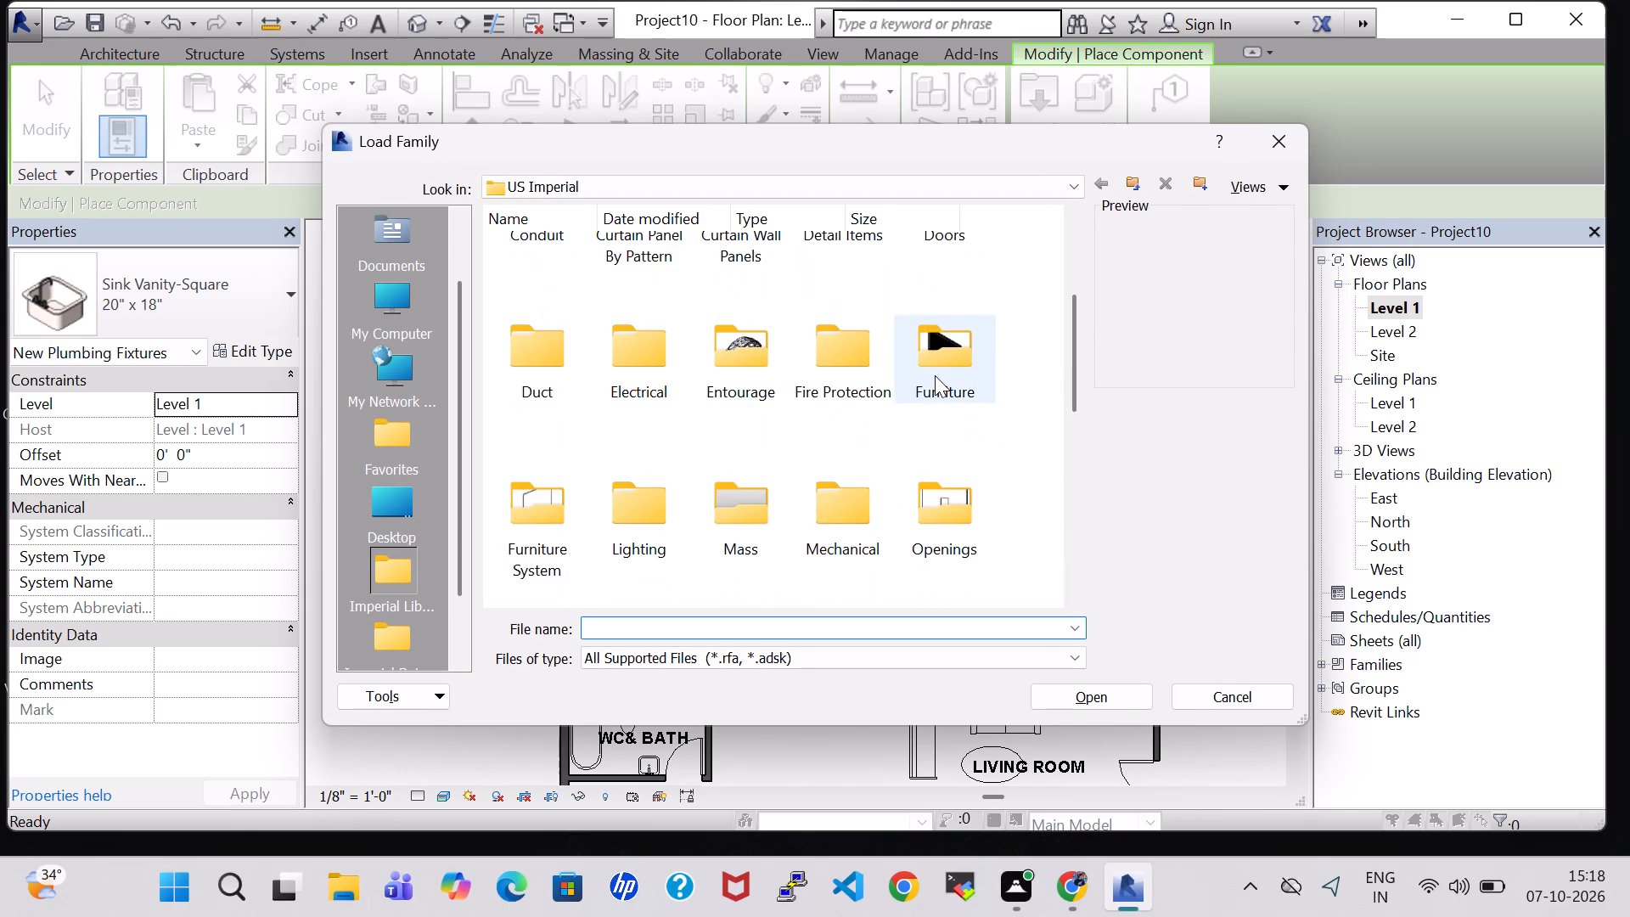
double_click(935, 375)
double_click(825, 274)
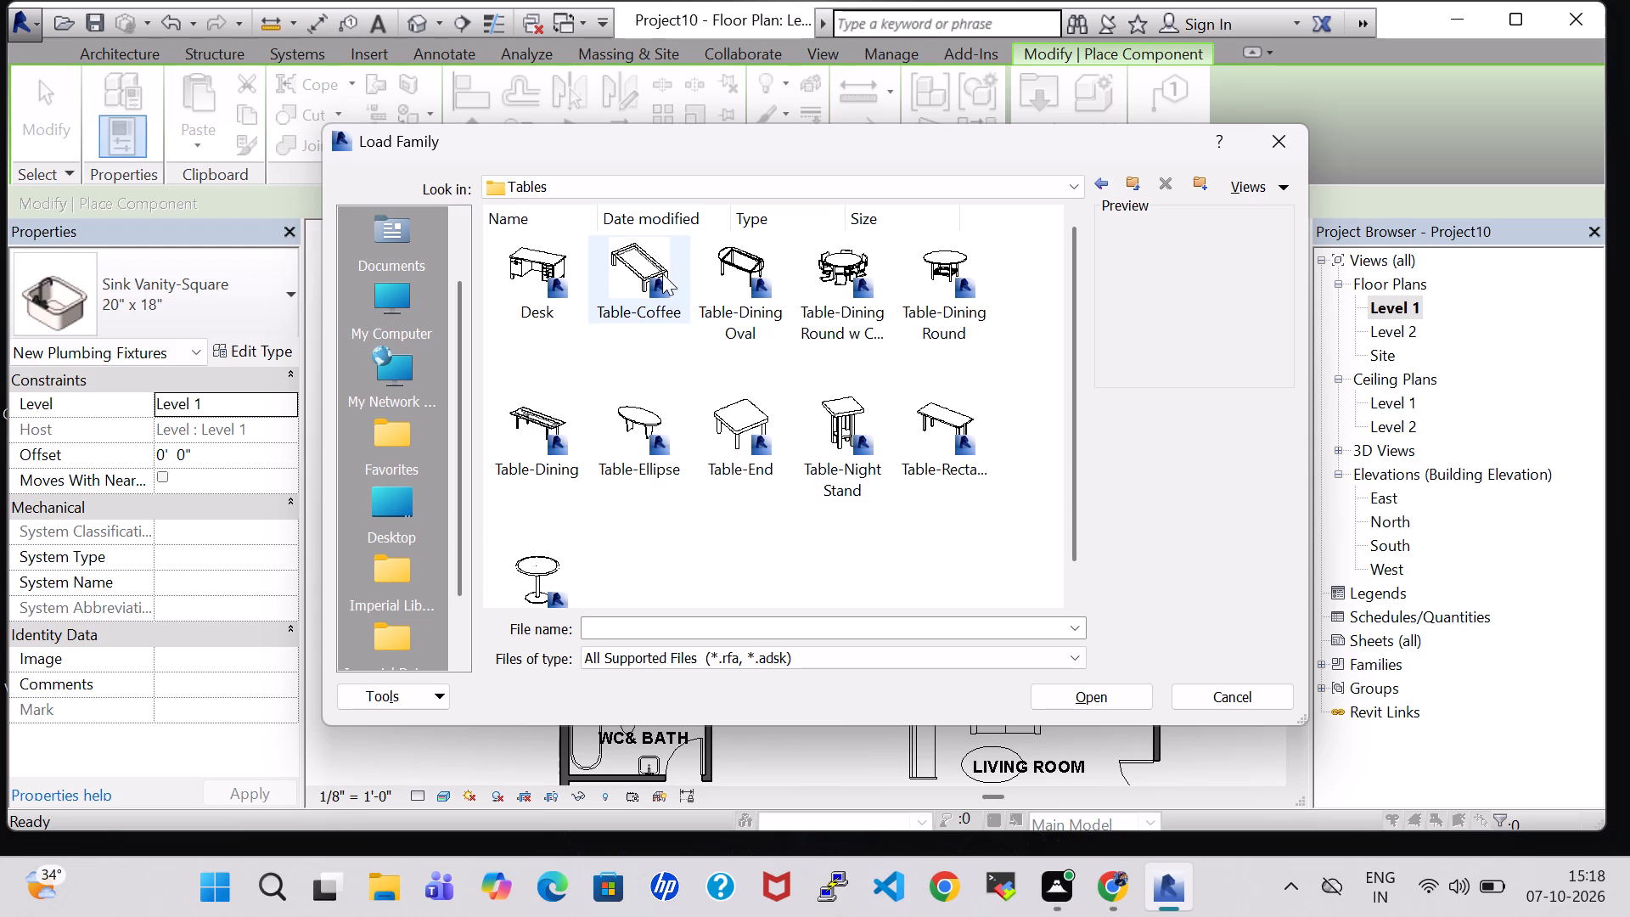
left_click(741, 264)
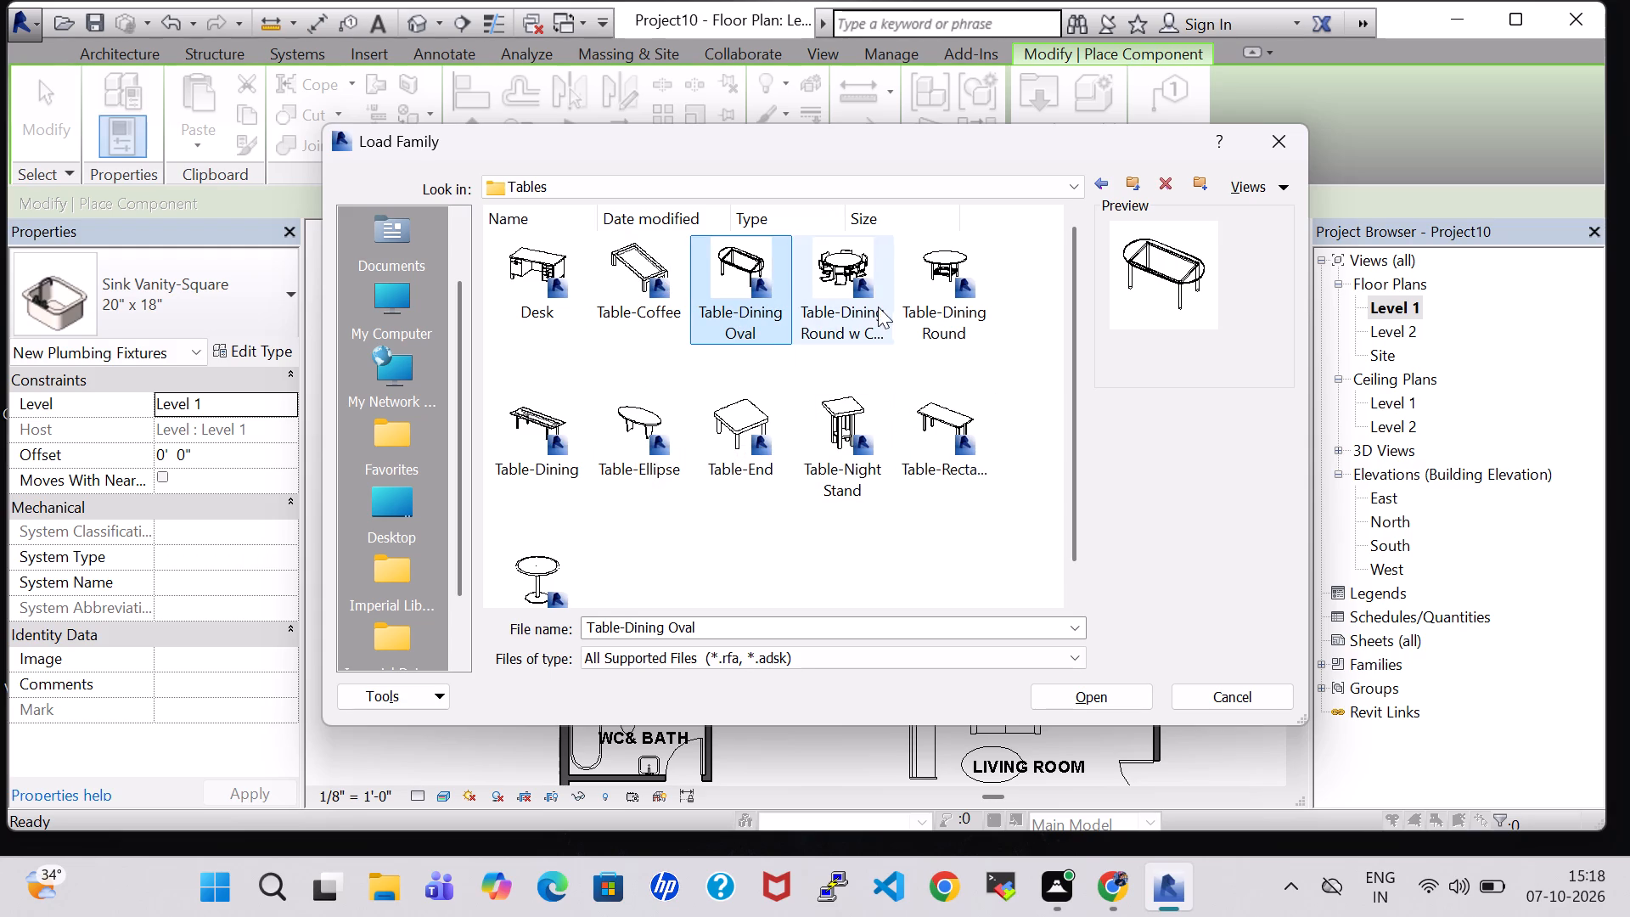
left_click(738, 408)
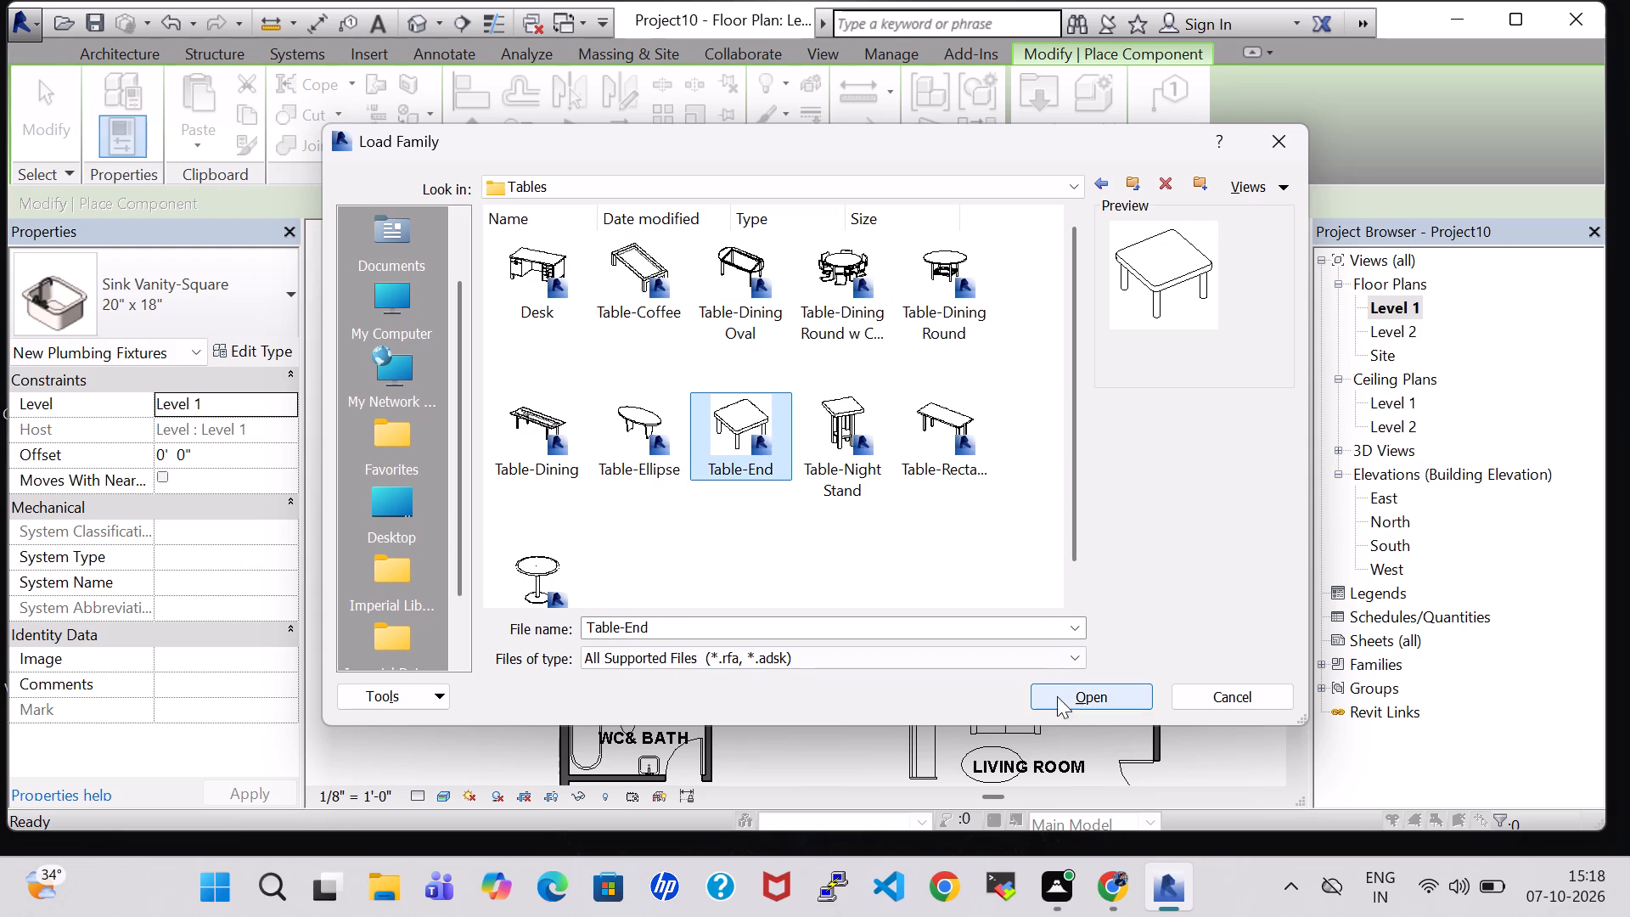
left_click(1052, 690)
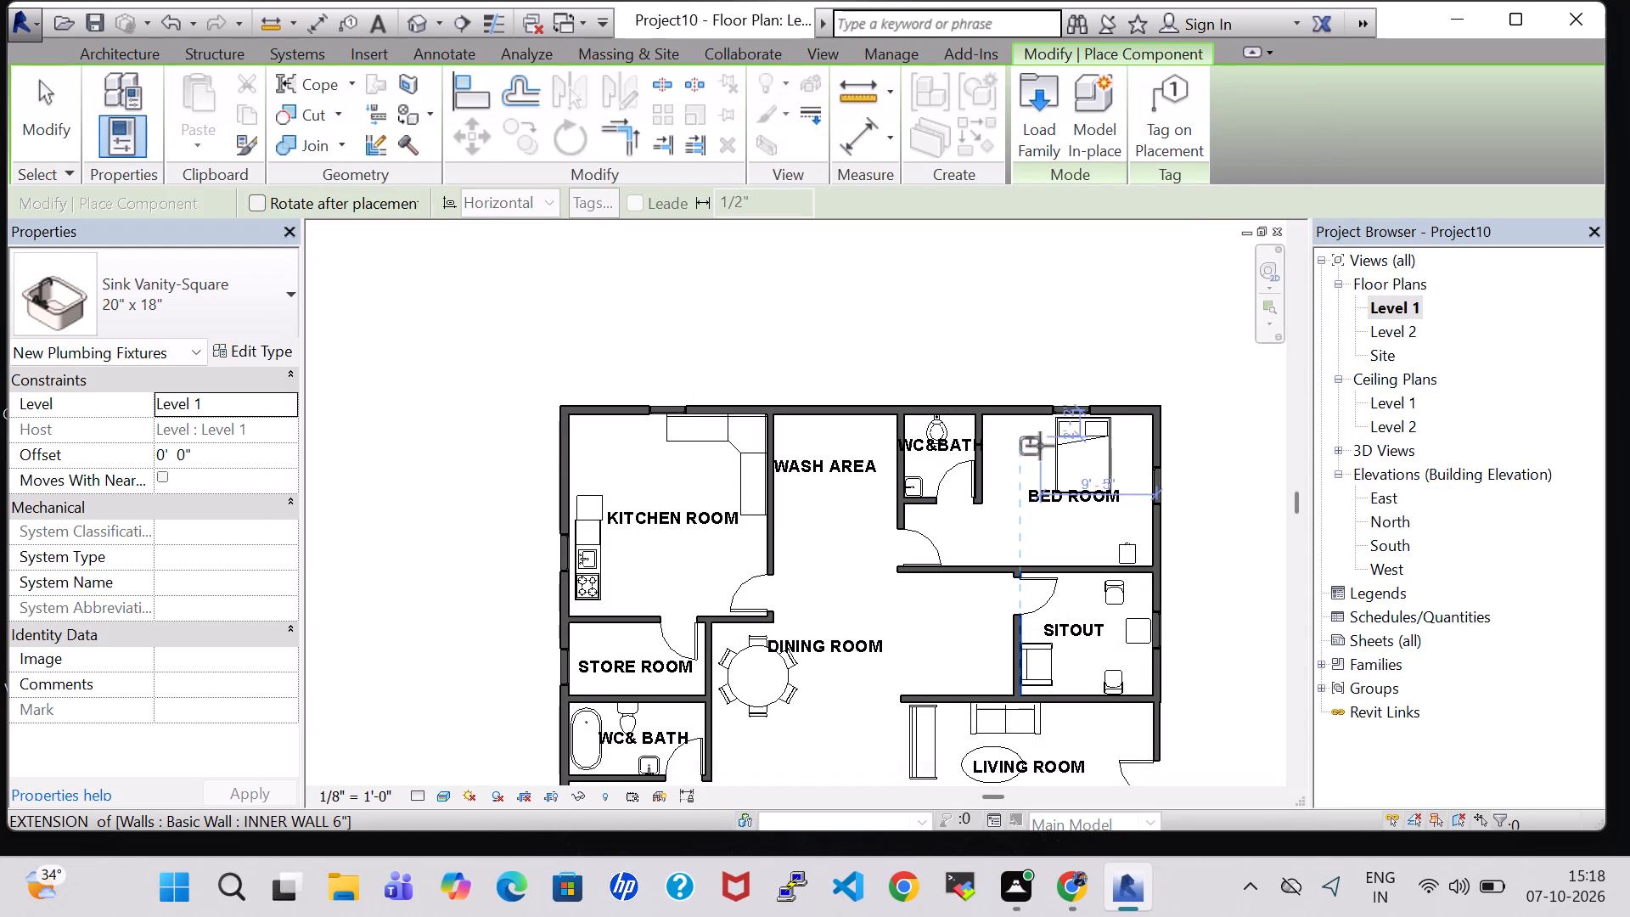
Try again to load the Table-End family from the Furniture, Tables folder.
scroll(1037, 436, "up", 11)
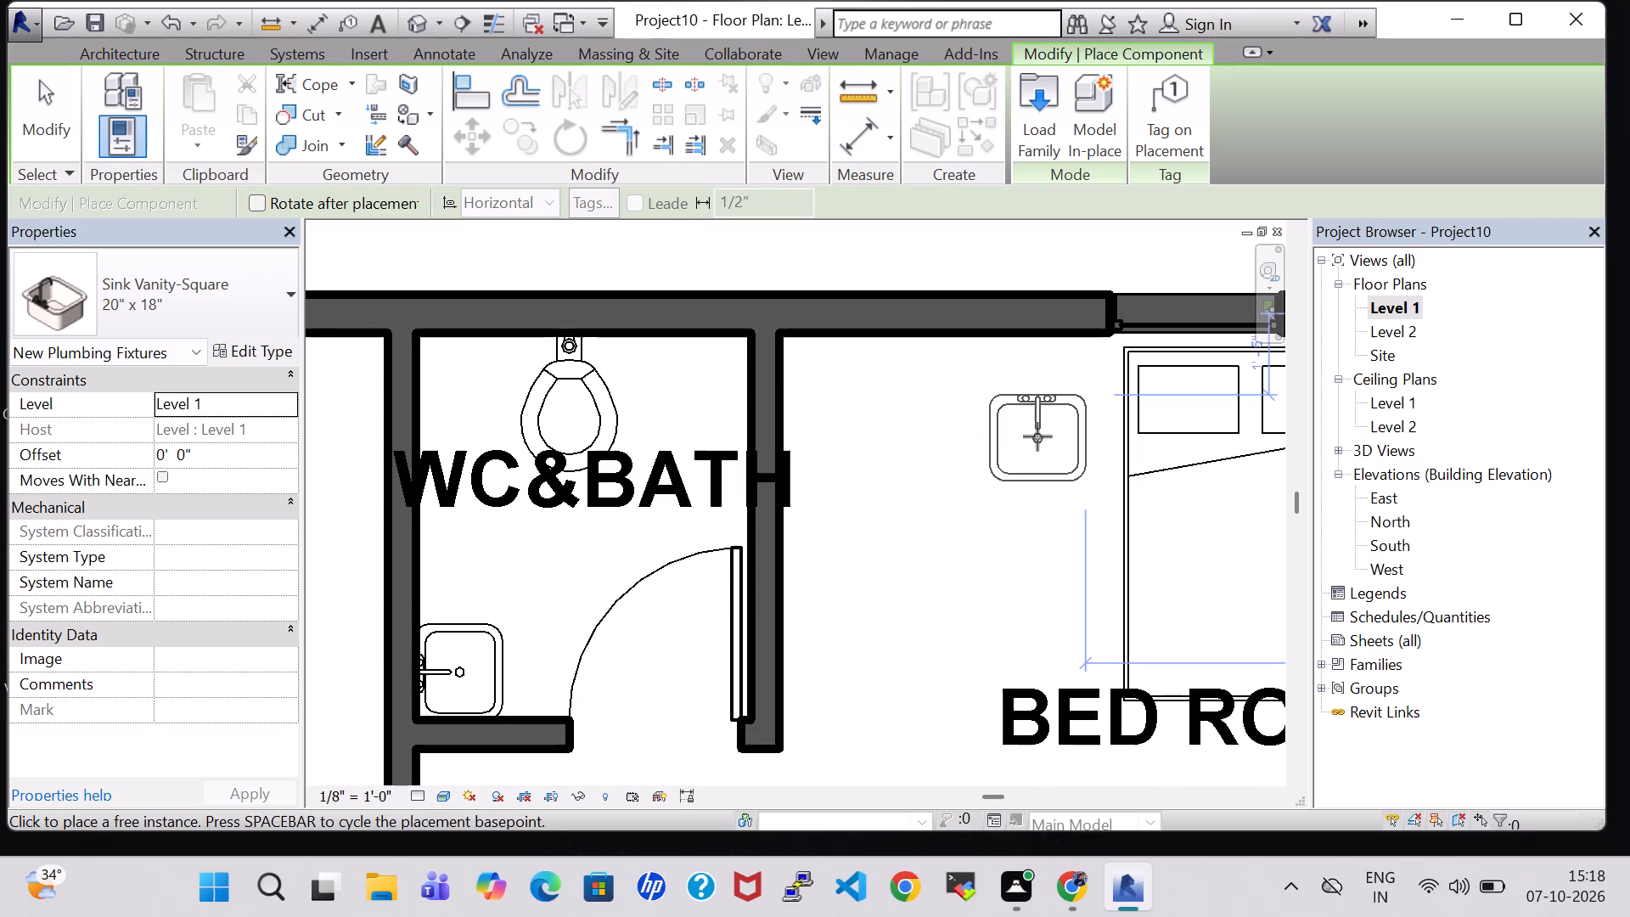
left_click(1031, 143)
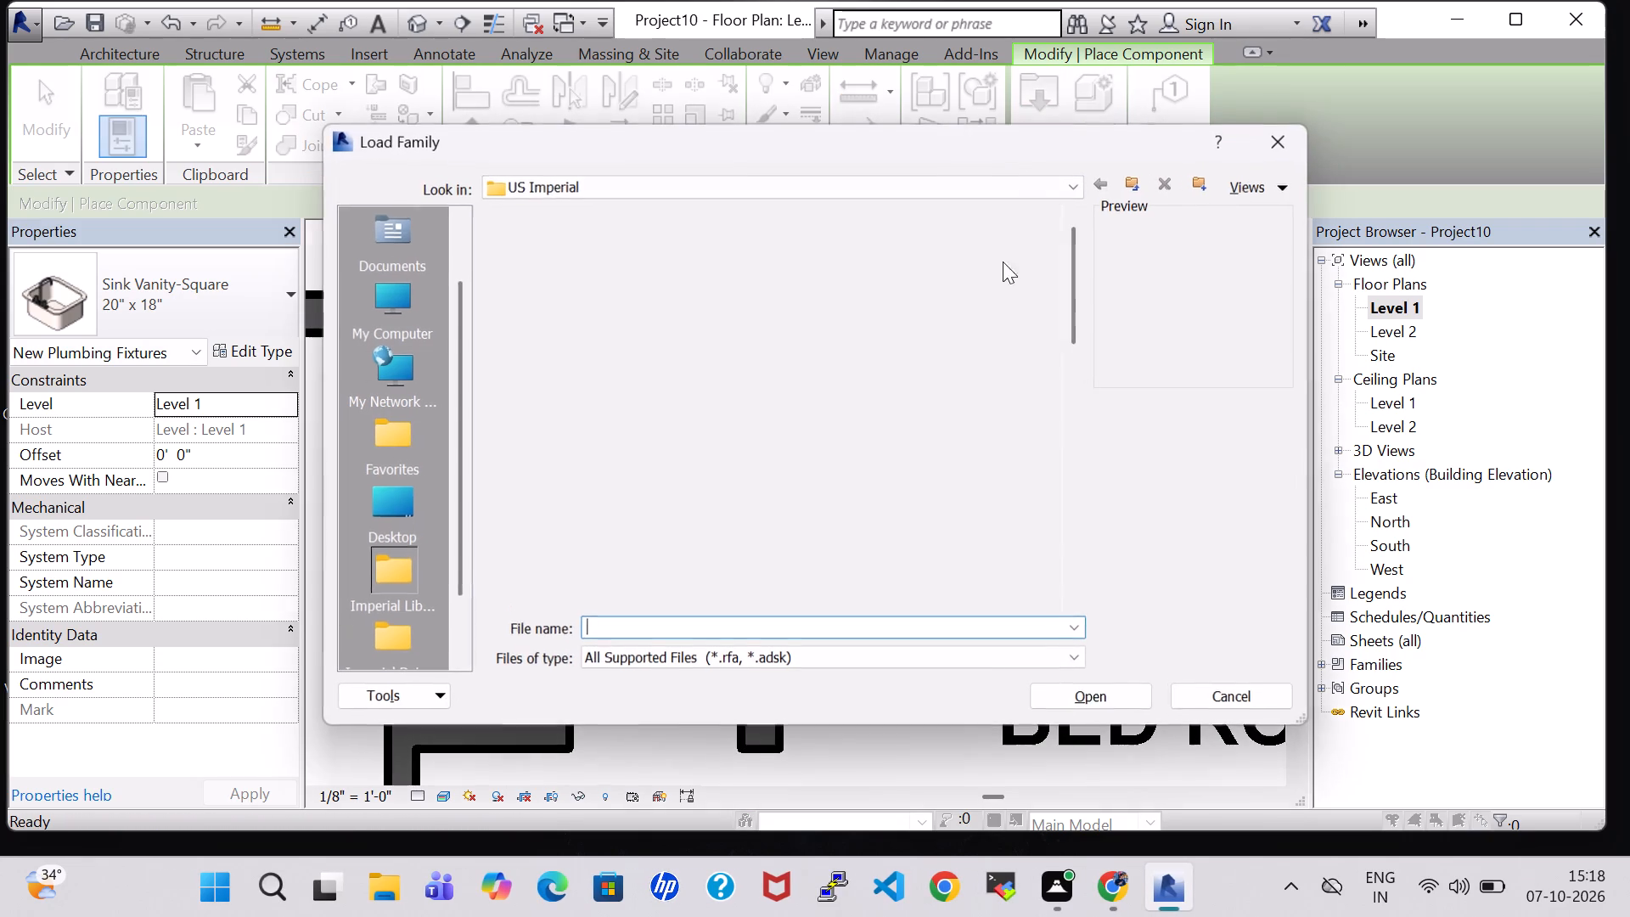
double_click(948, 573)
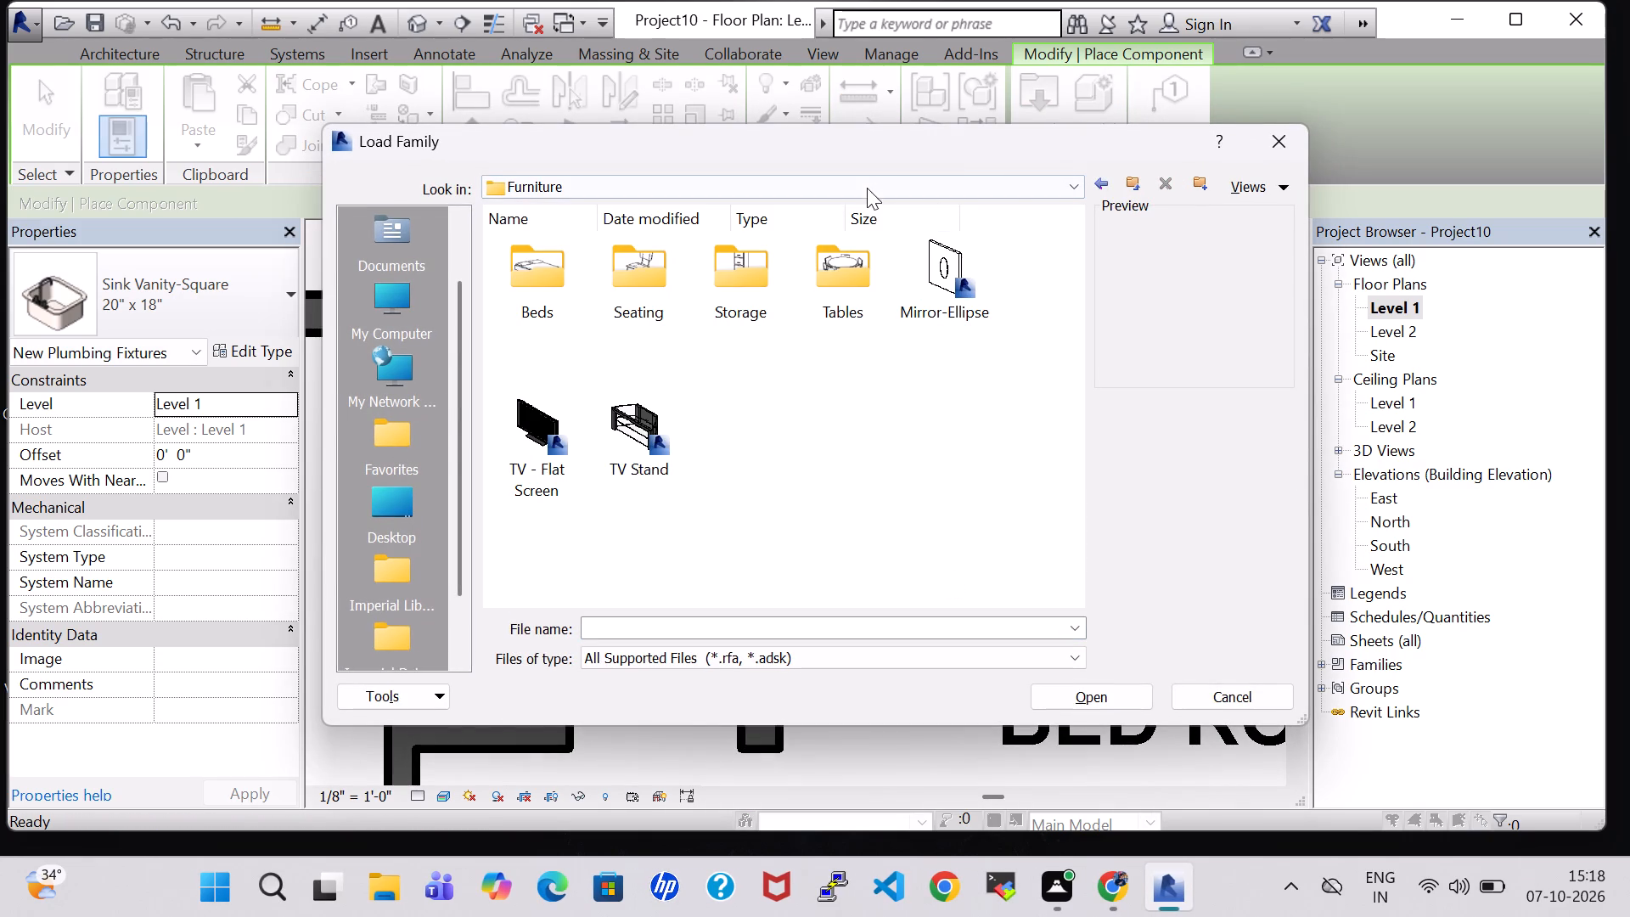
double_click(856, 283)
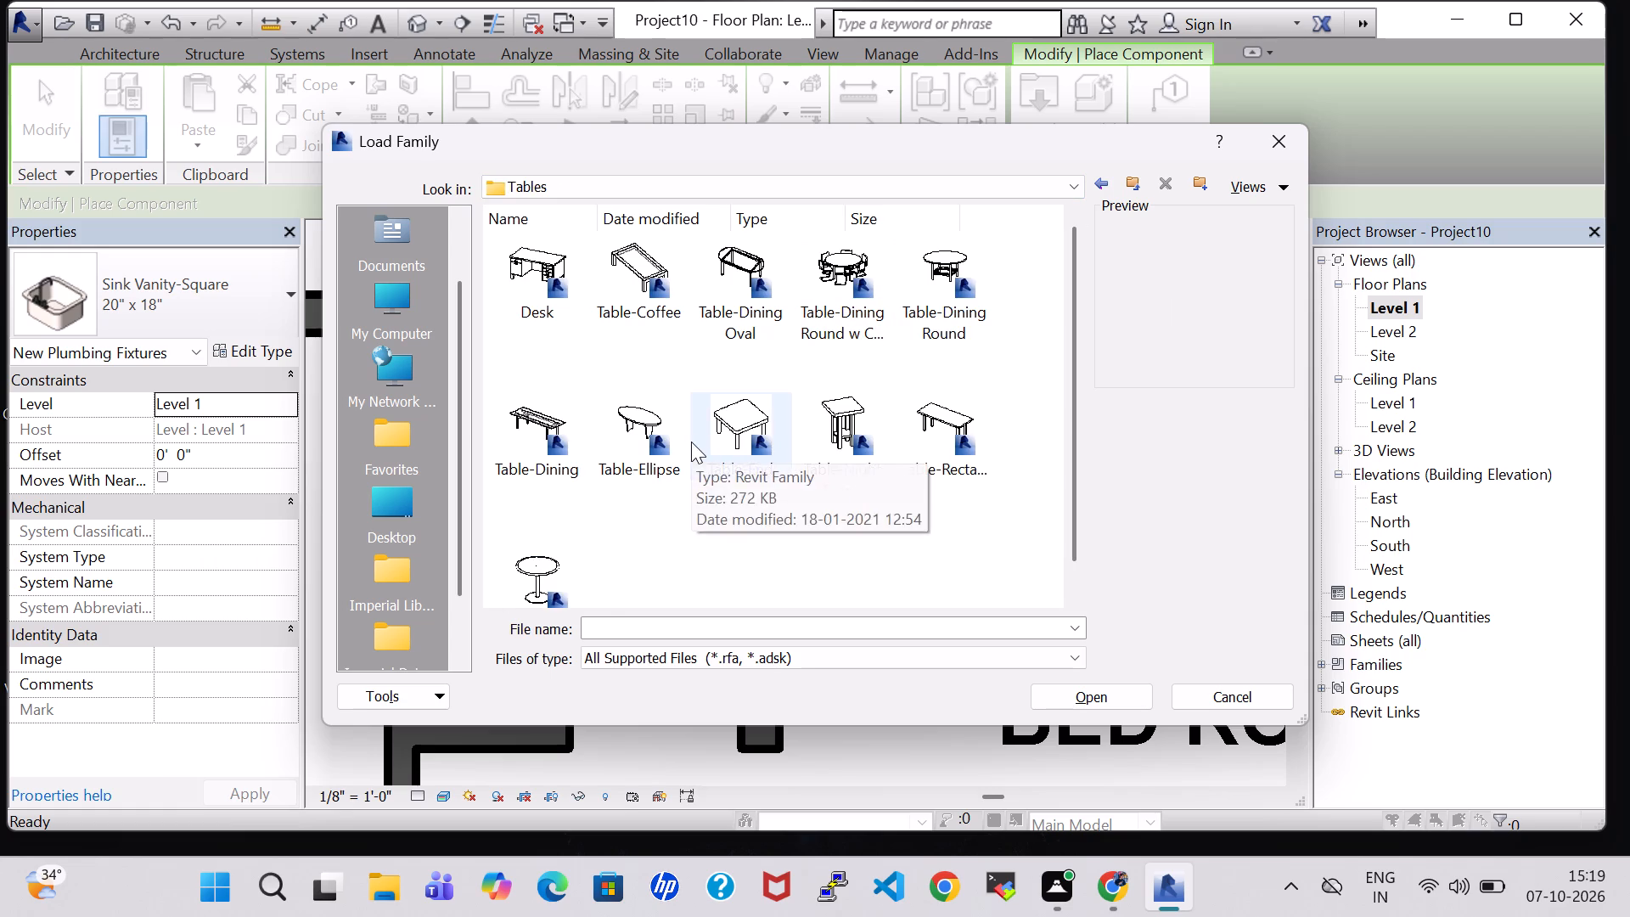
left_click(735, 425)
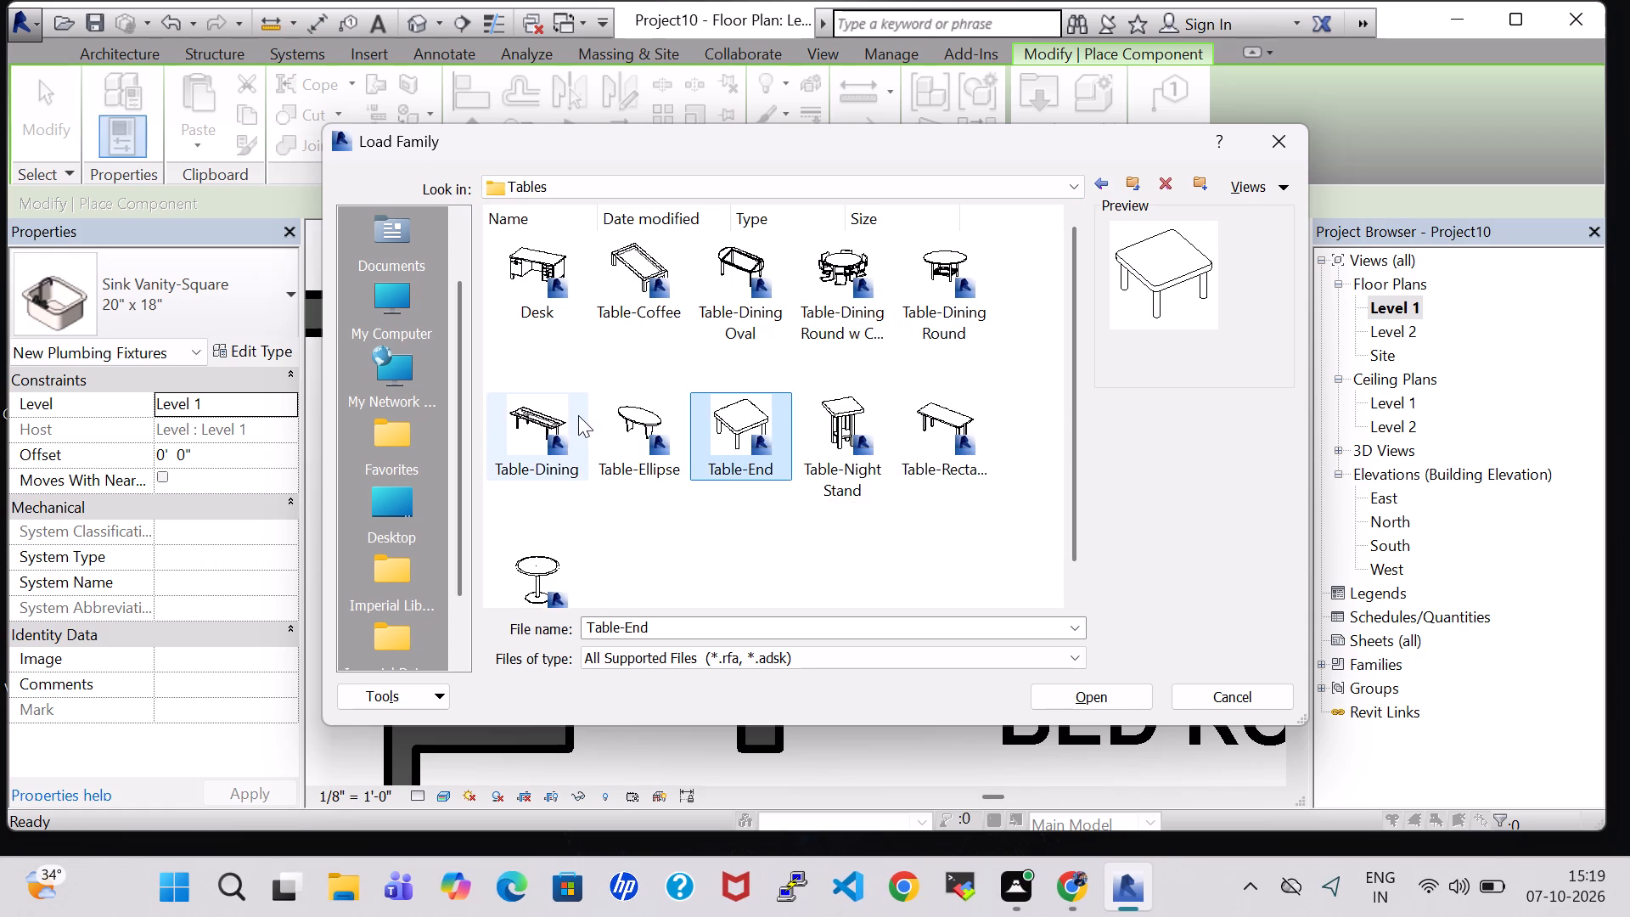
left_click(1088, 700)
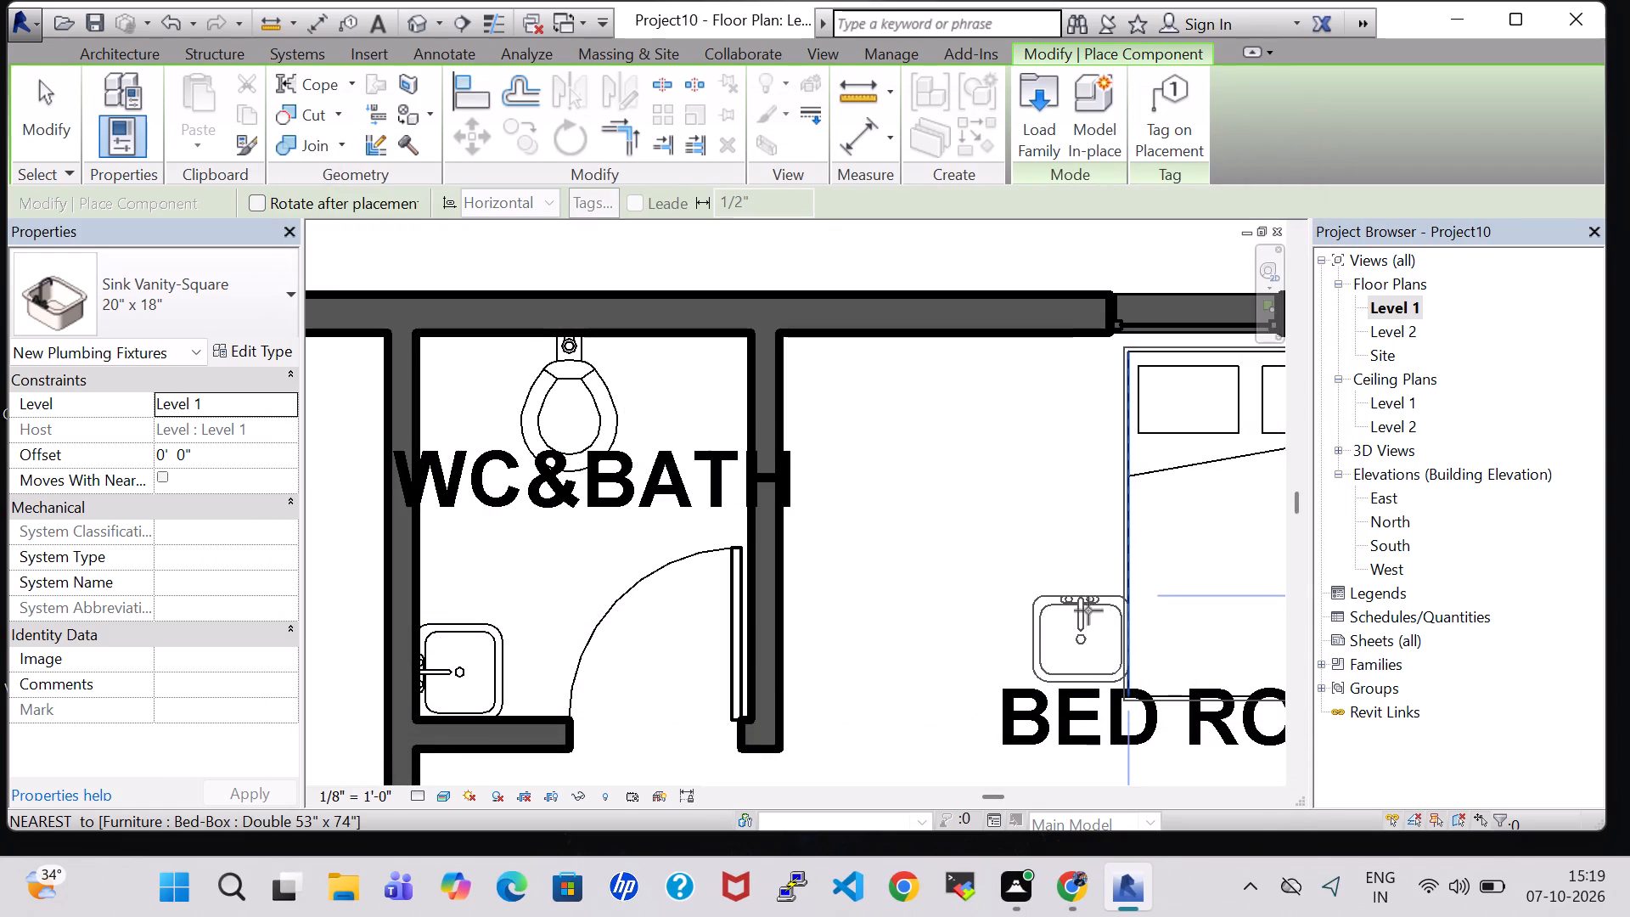
Load the Table-Coffee family from the imperial library's Furniture, Tables folder.
left_click(1024, 87)
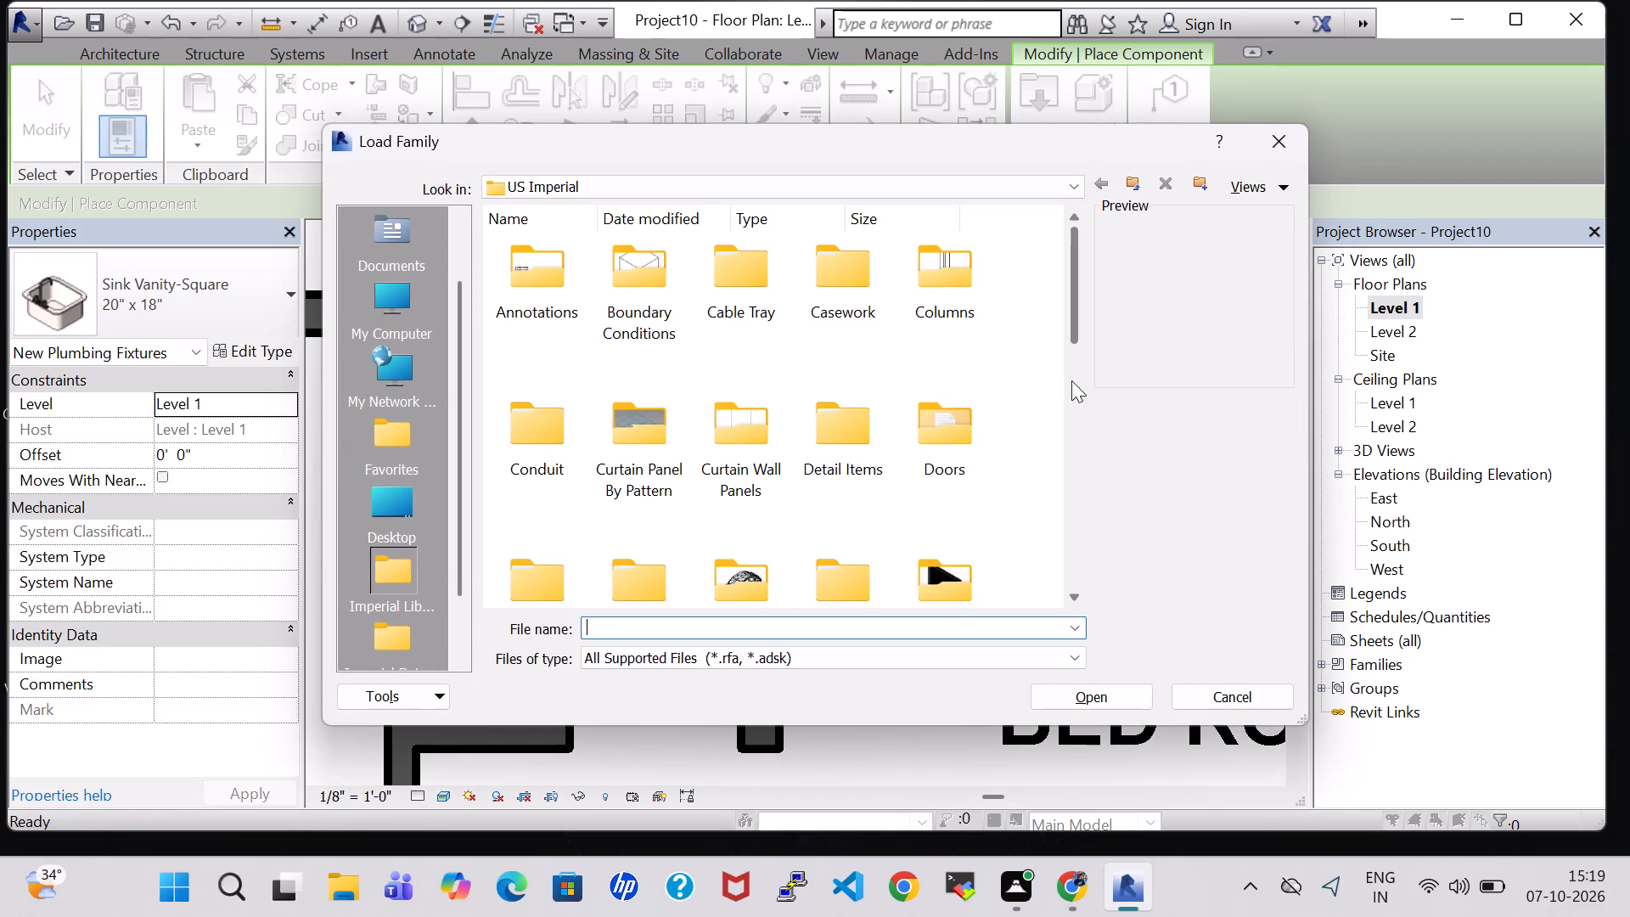
scroll(927, 518, "down", 1)
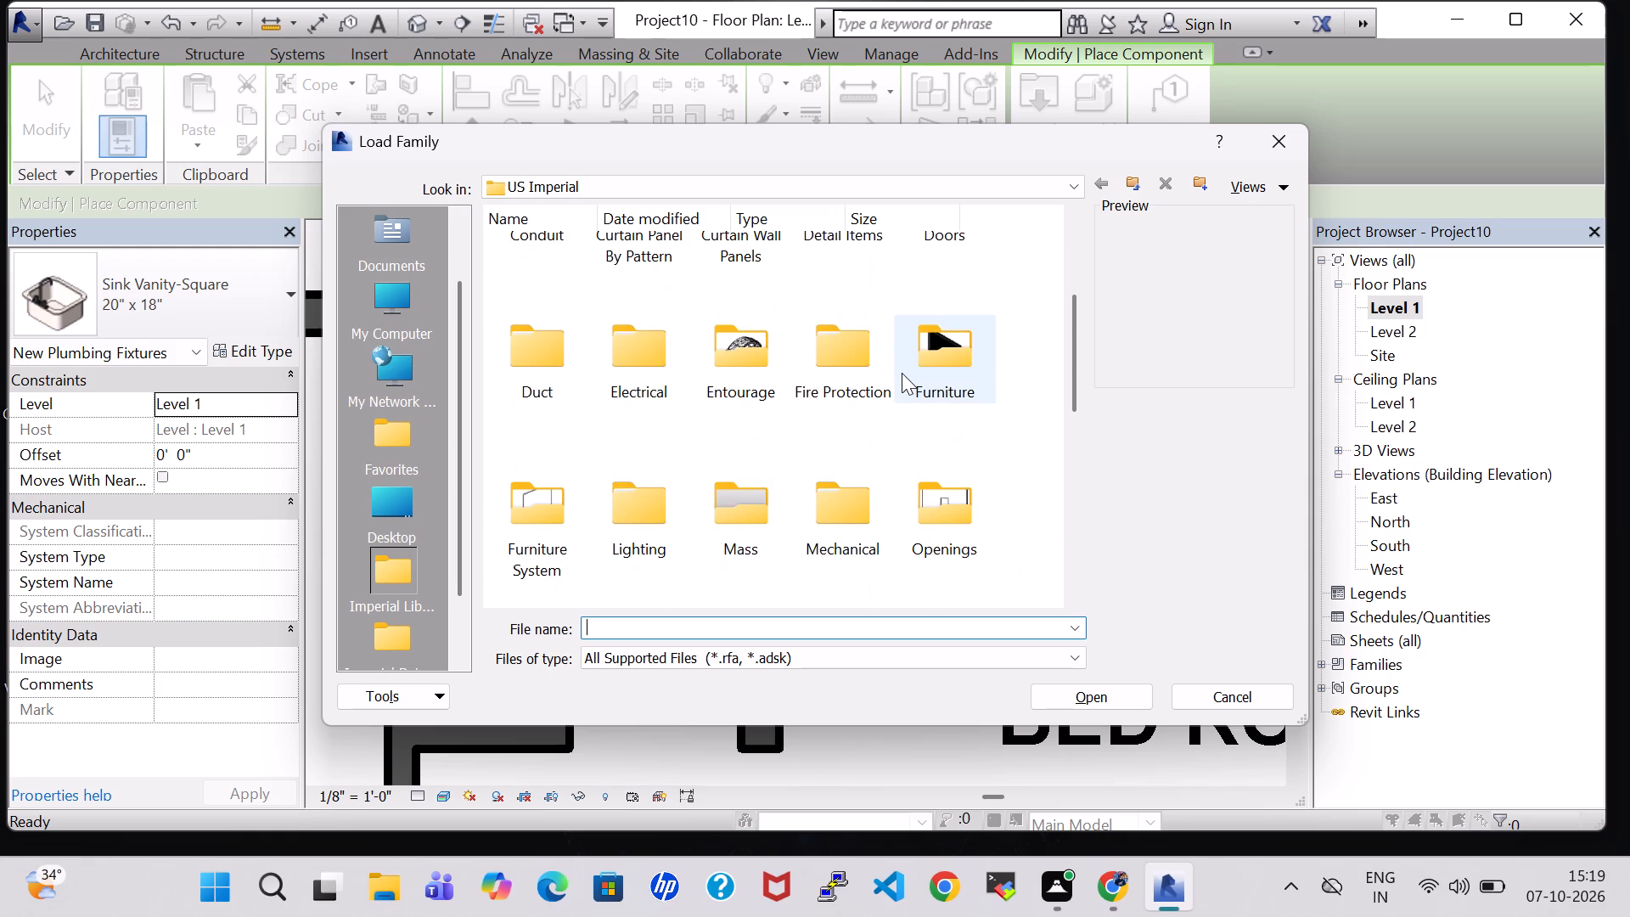
double_click(948, 381)
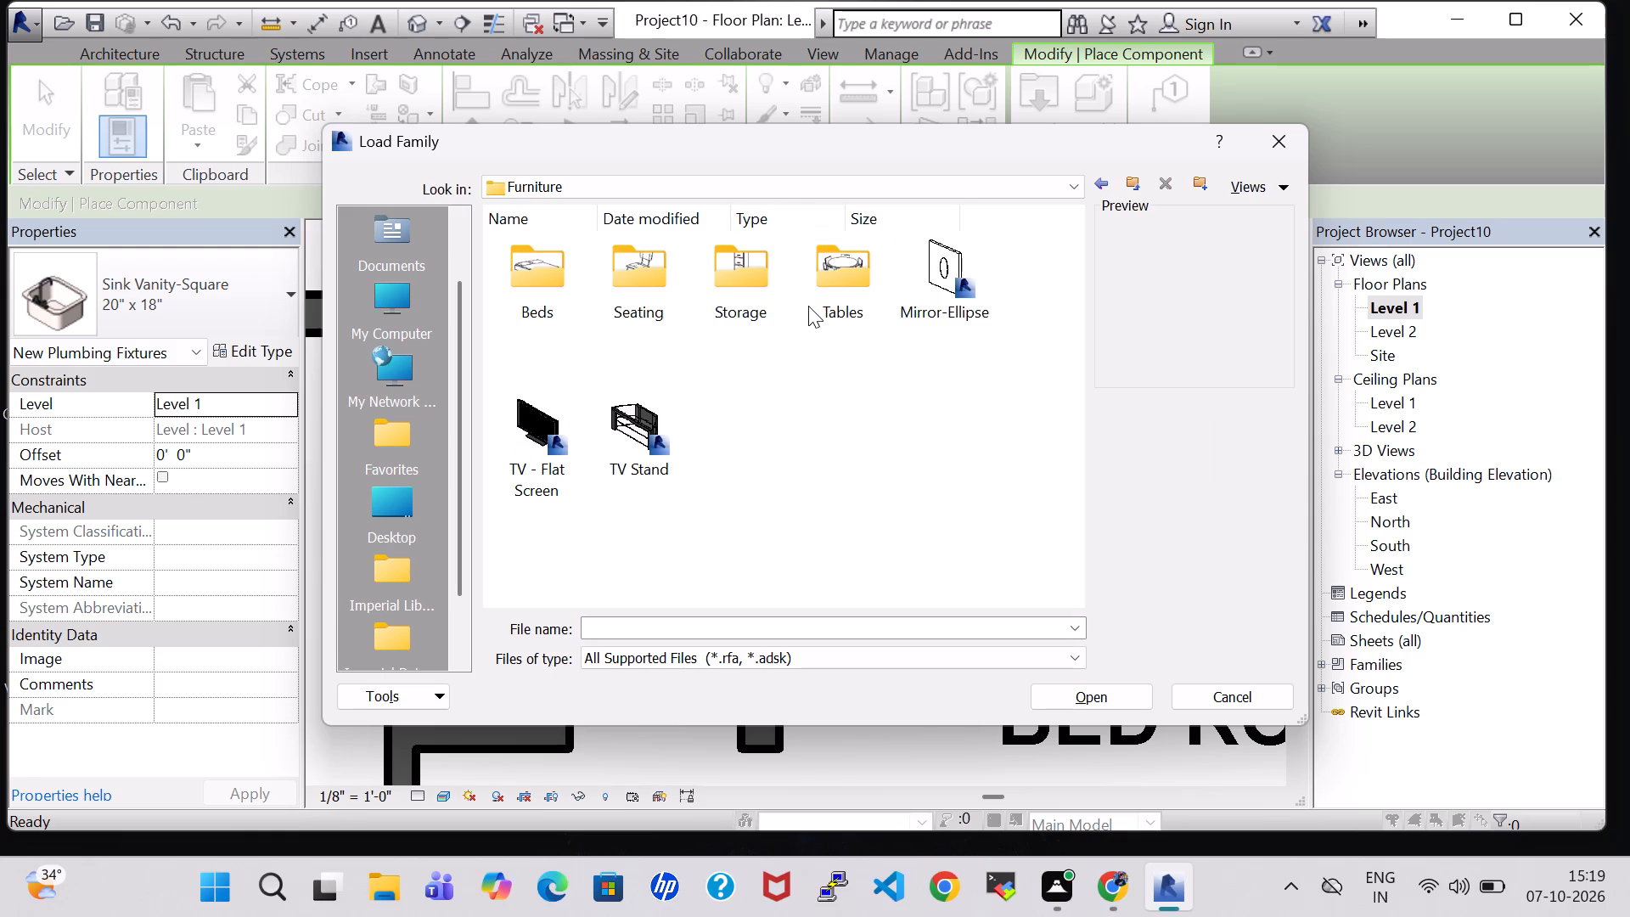
double_click(857, 308)
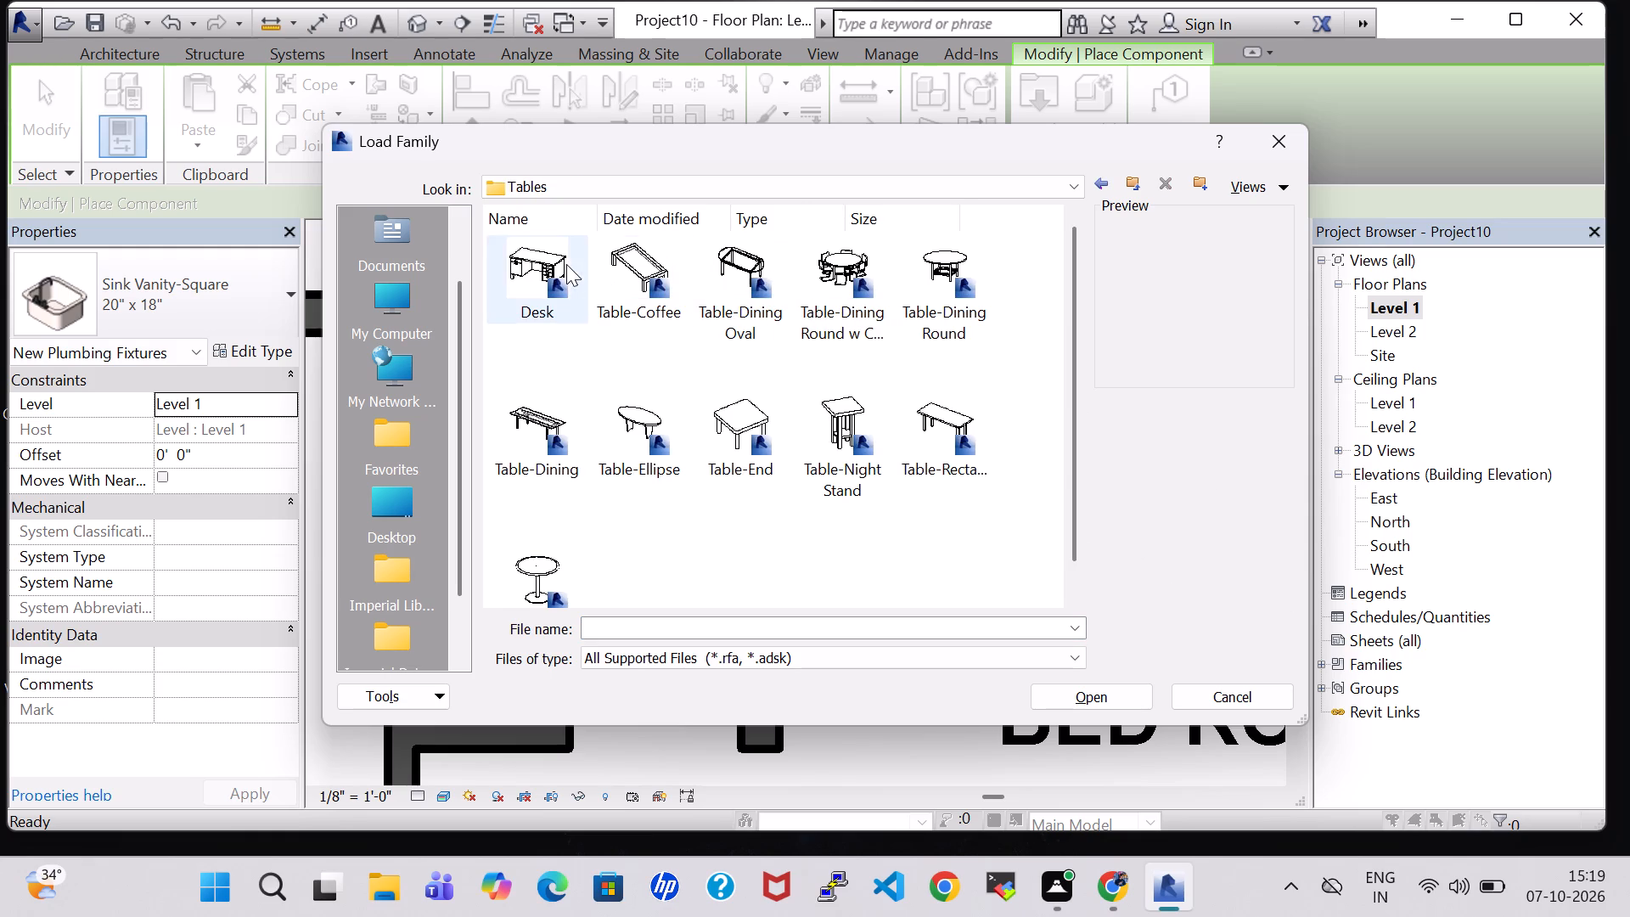
left_click(624, 251)
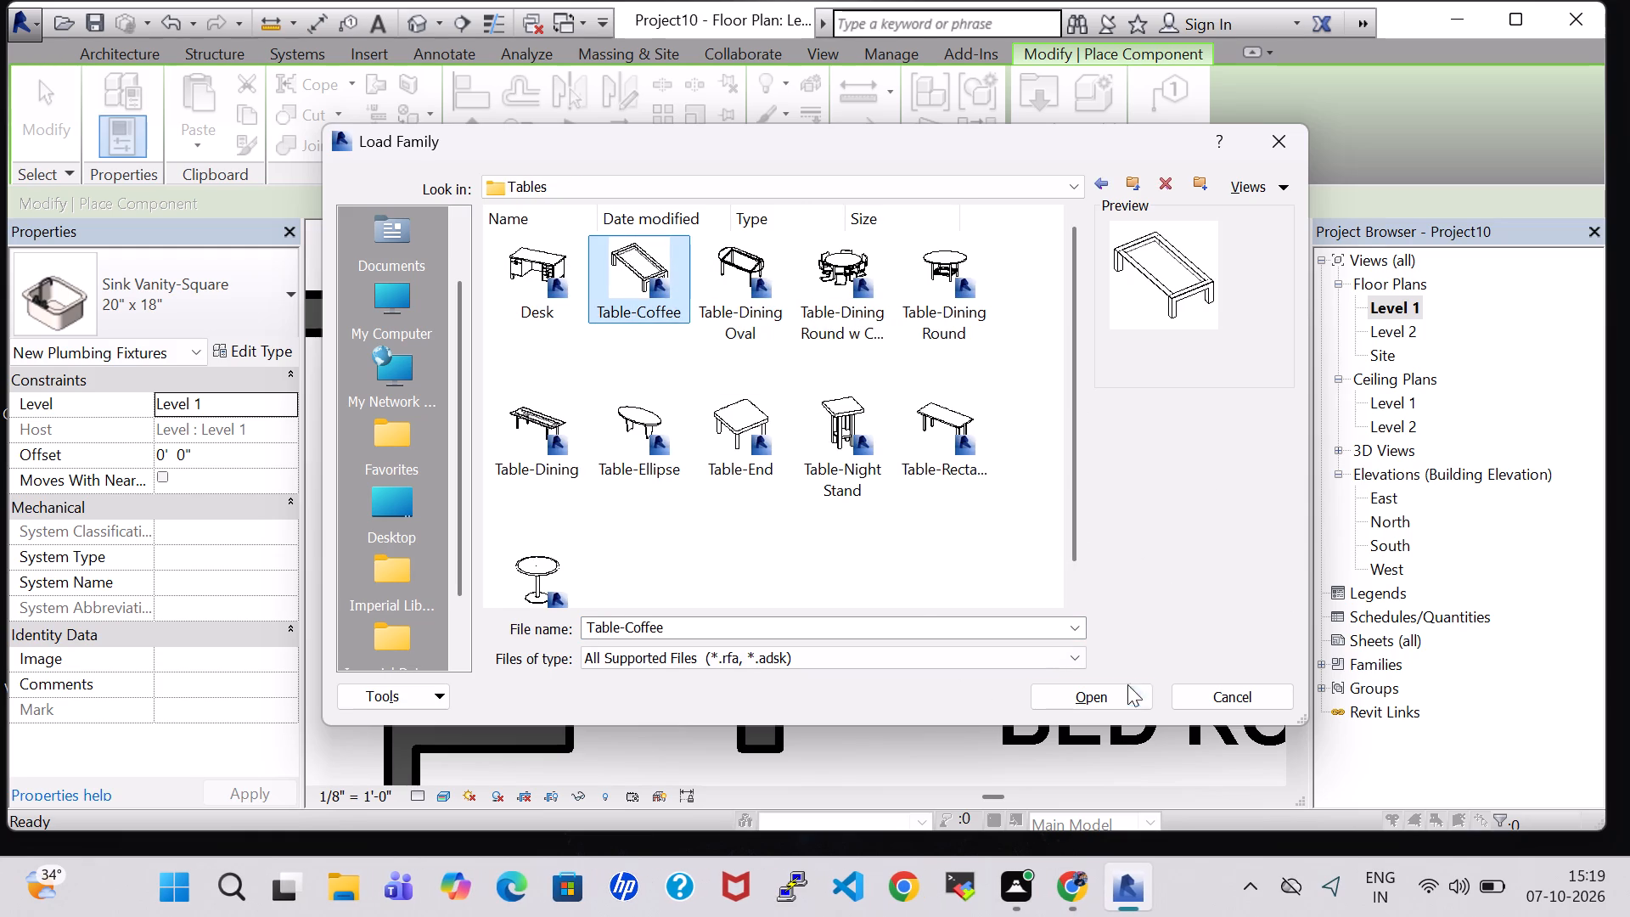
left_click(1116, 689)
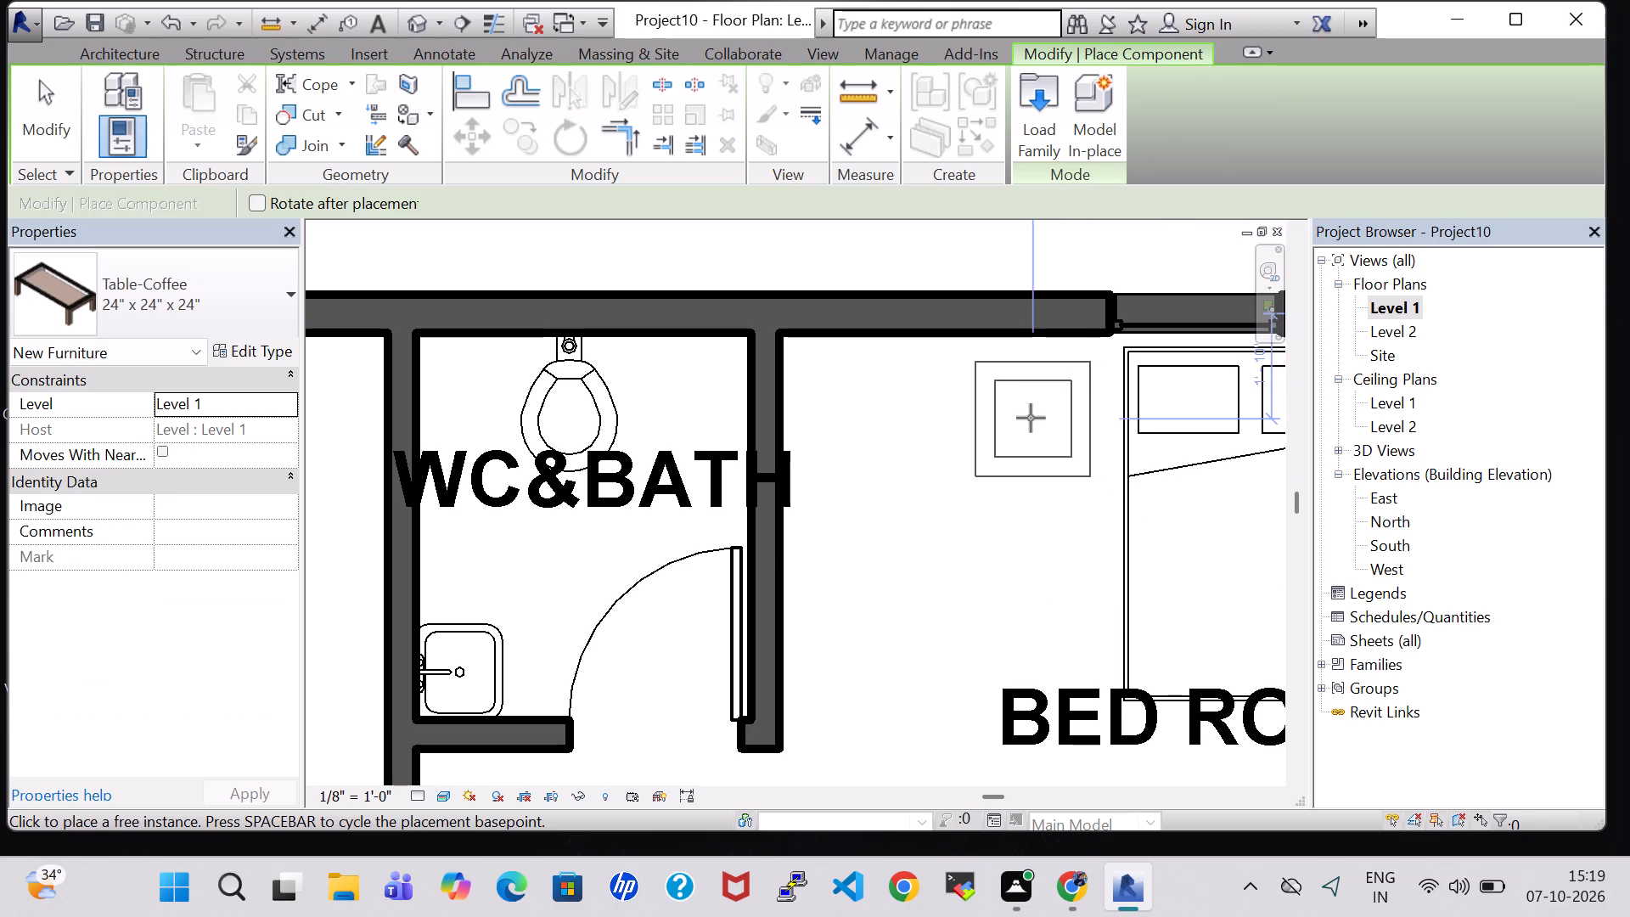
Place the 24" x 24" x 24" coffee table west of the BED ROOM bed and nudge it up near the north wall and slightly east.
left_click(1029, 411)
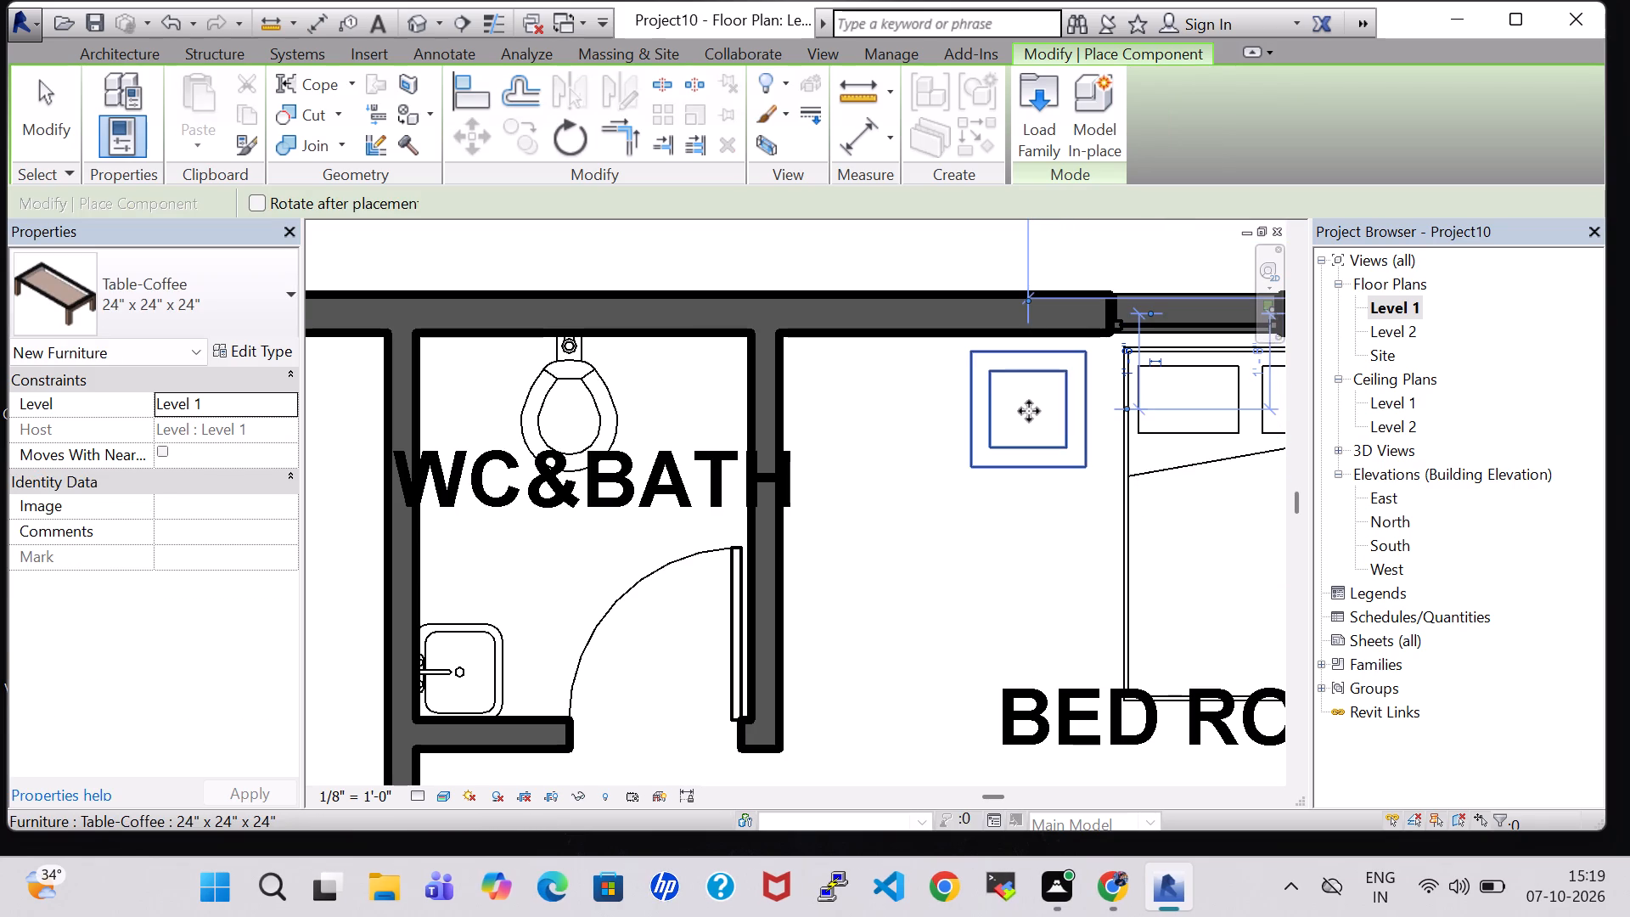
key("Escape")
key("Escape")
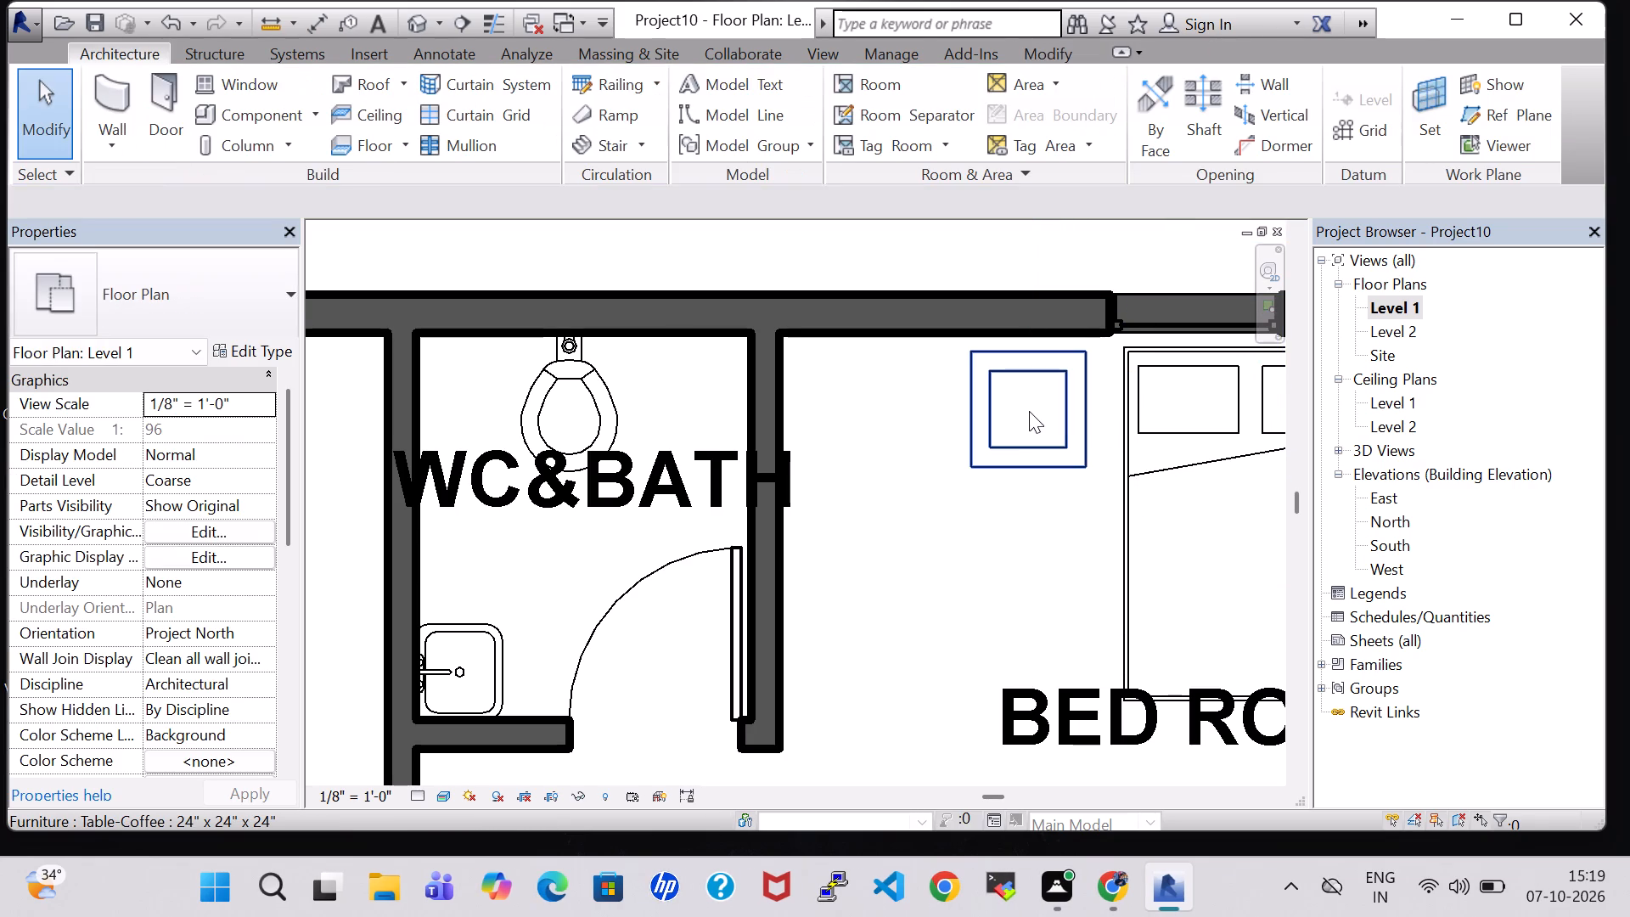
key("Escape")
left_click(1029, 411)
key("Up")
key("Up")
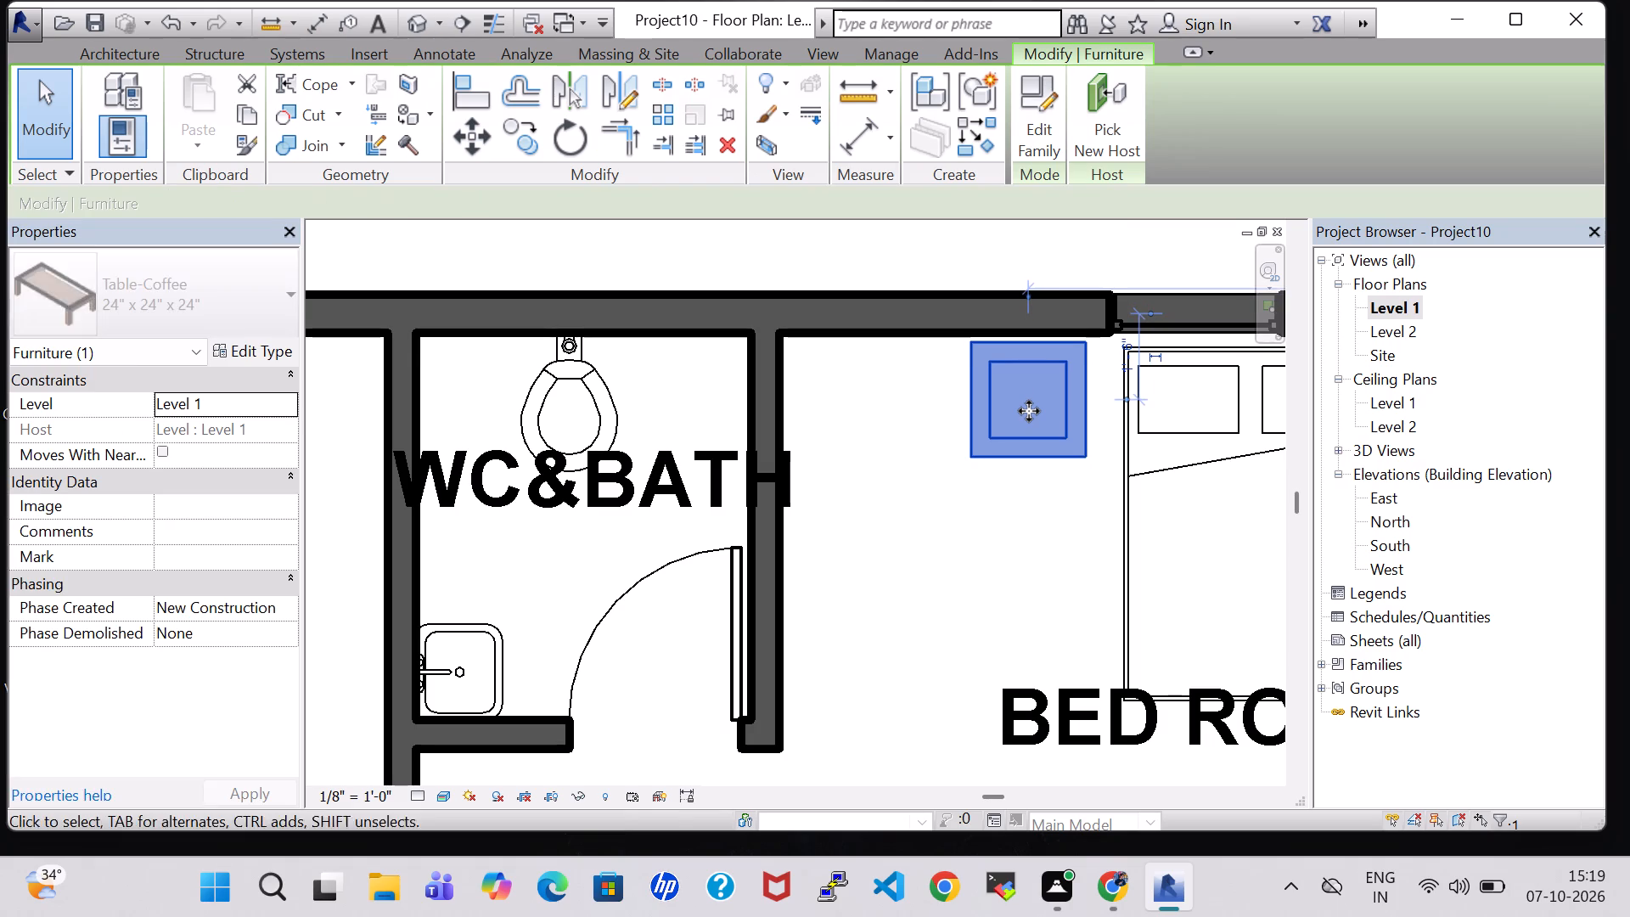
key("Right")
left_click(1026, 594)
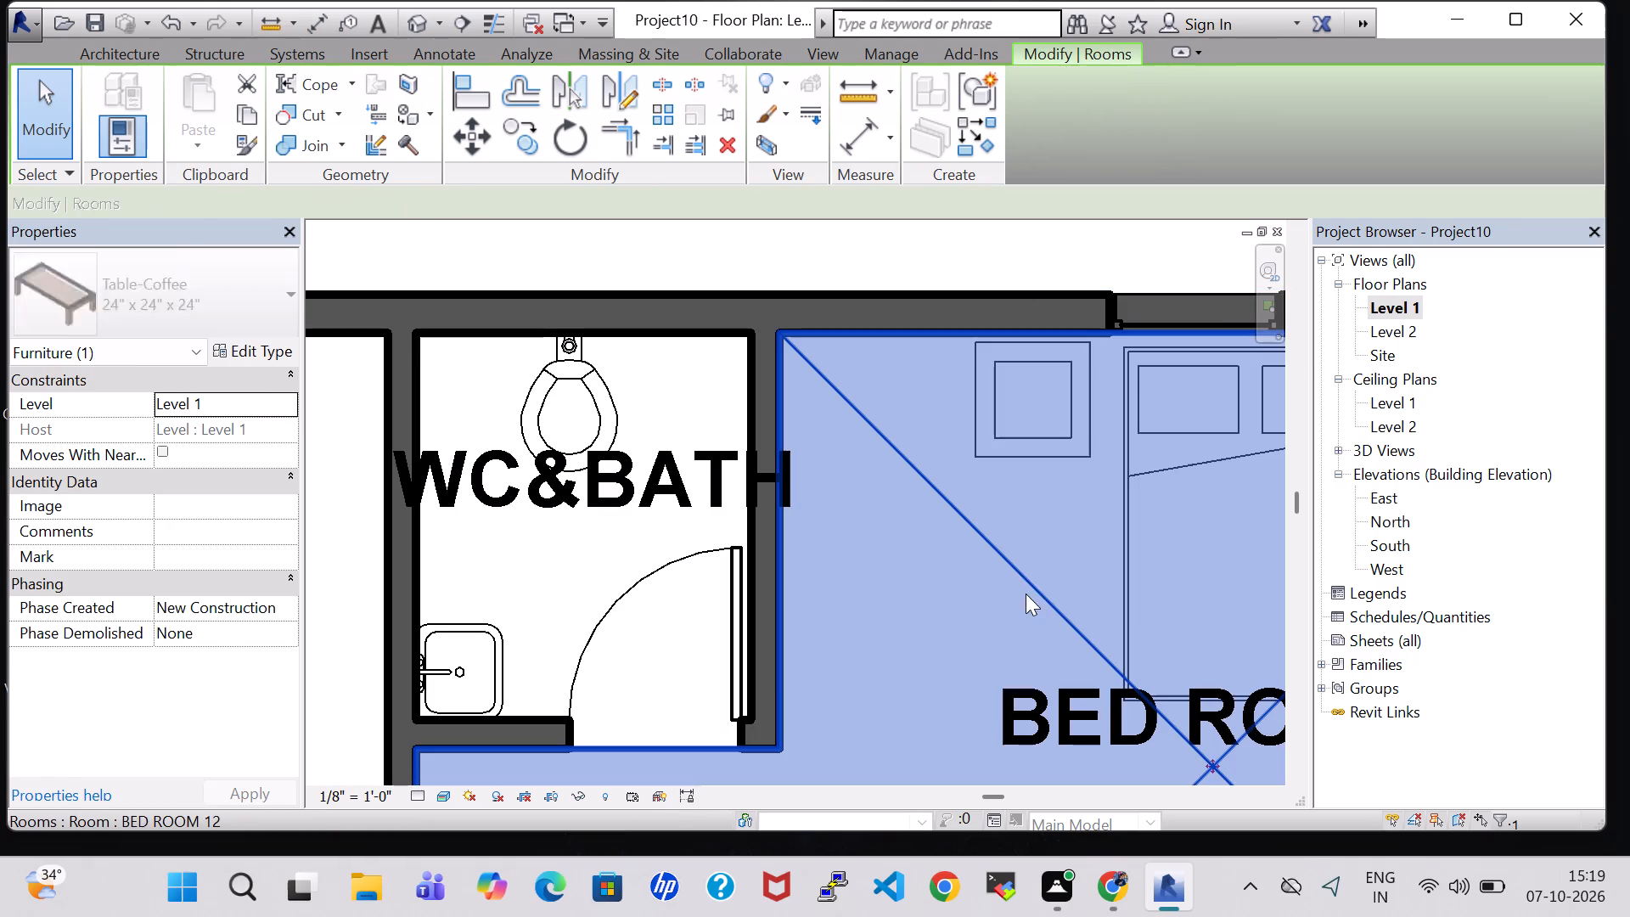
left_click(921, 250)
Save the project.
scroll(921, 250, "down", 6)
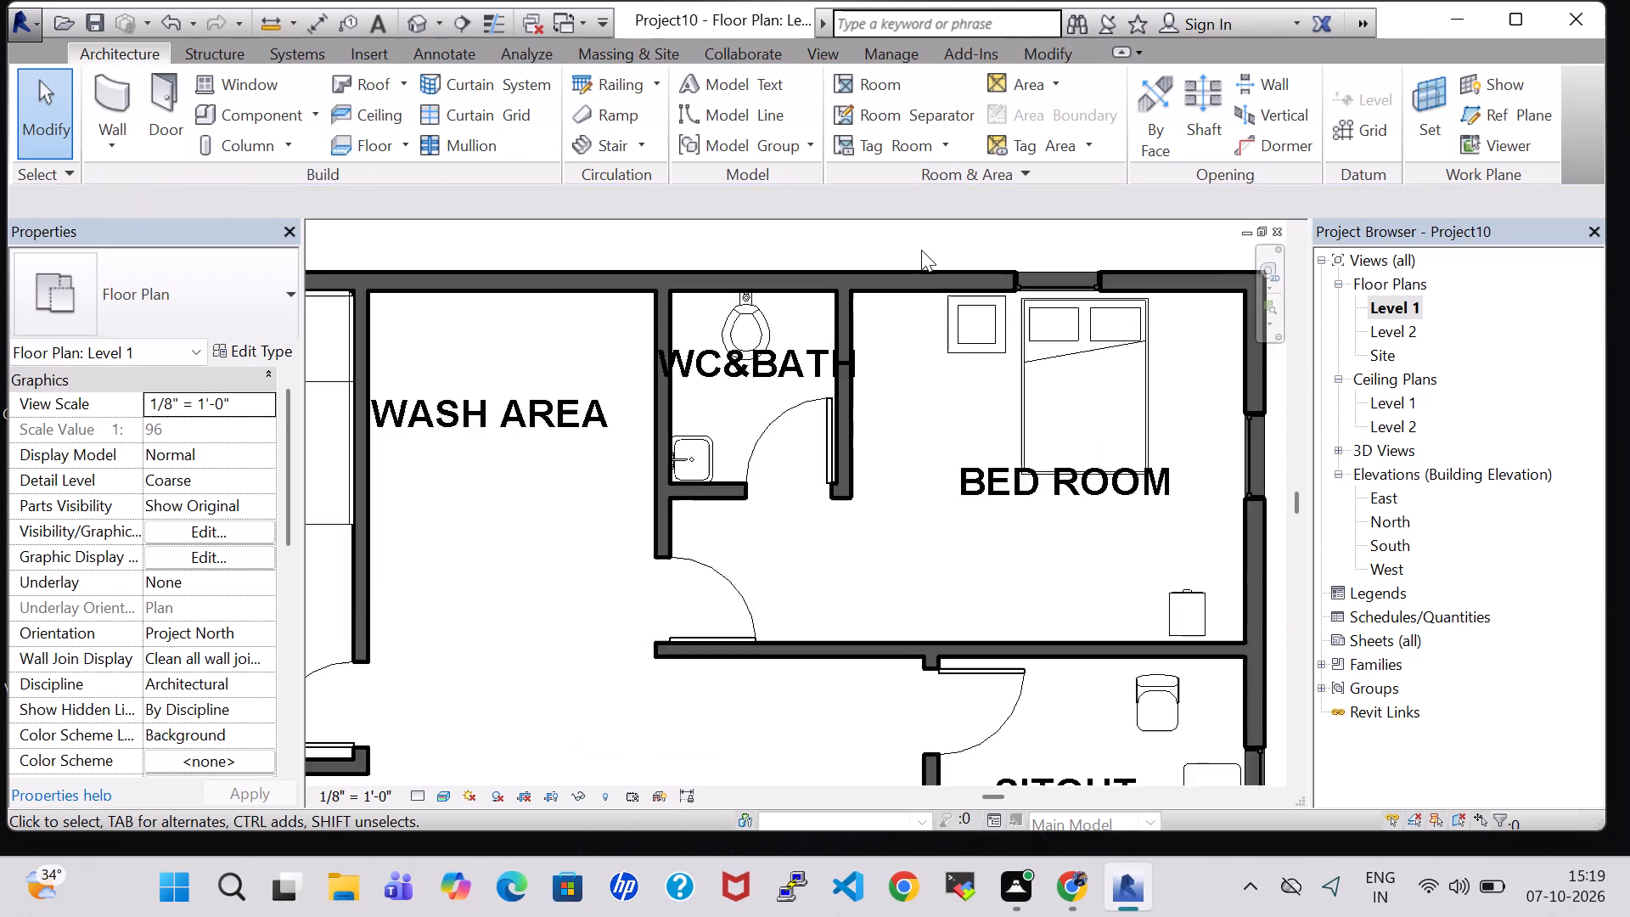
scroll(921, 250, "down", 4)
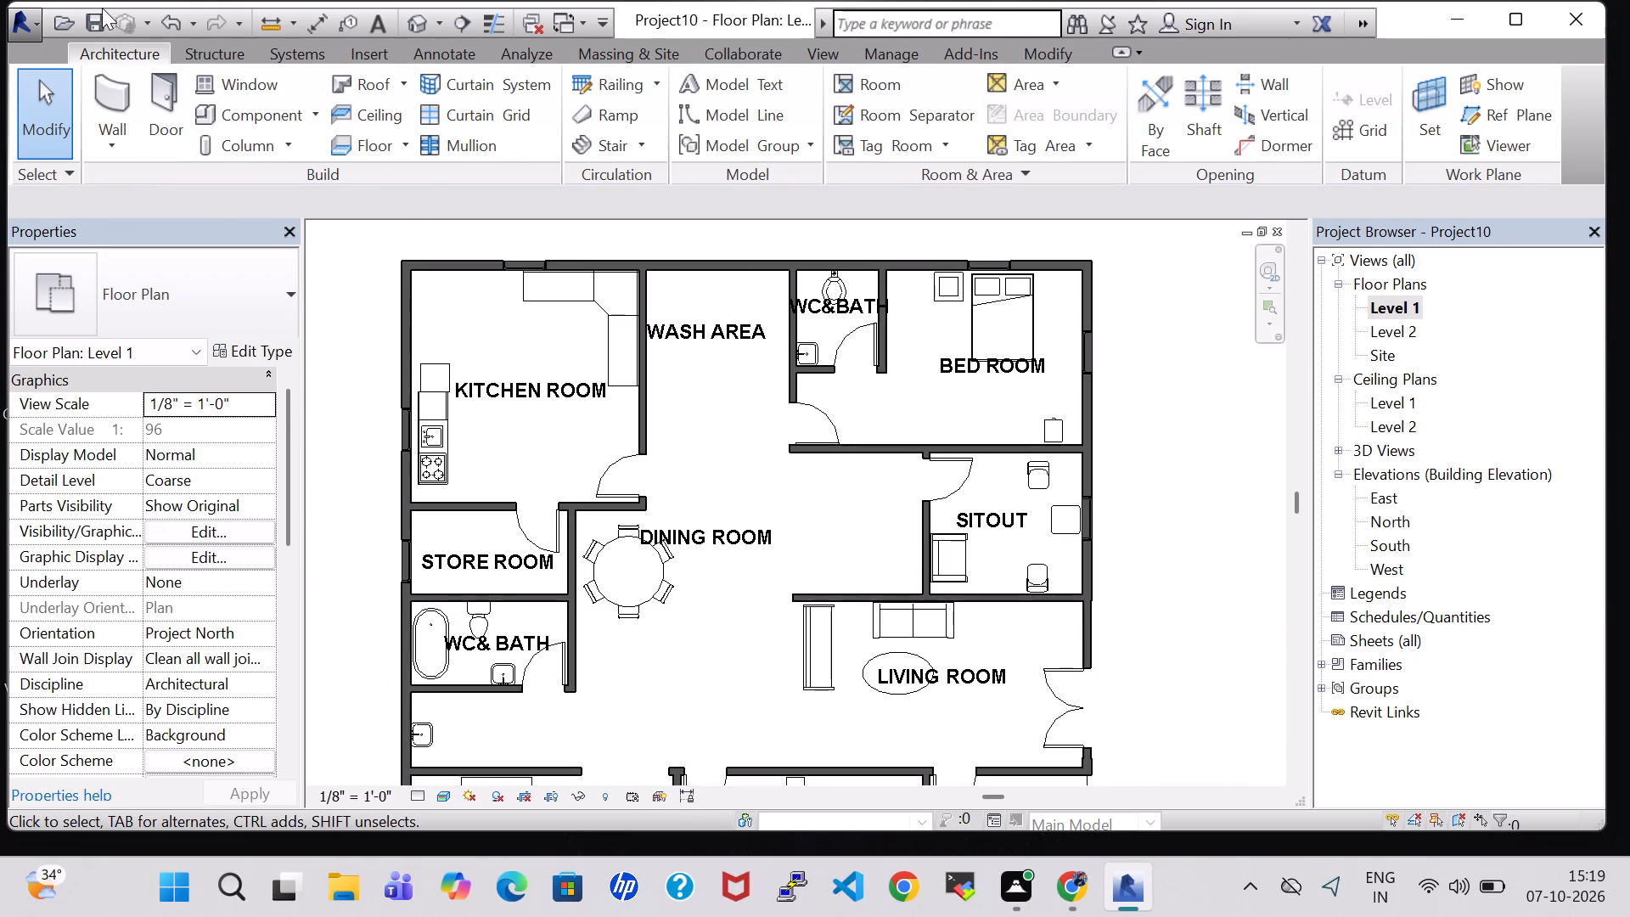
left_click(98, 22)
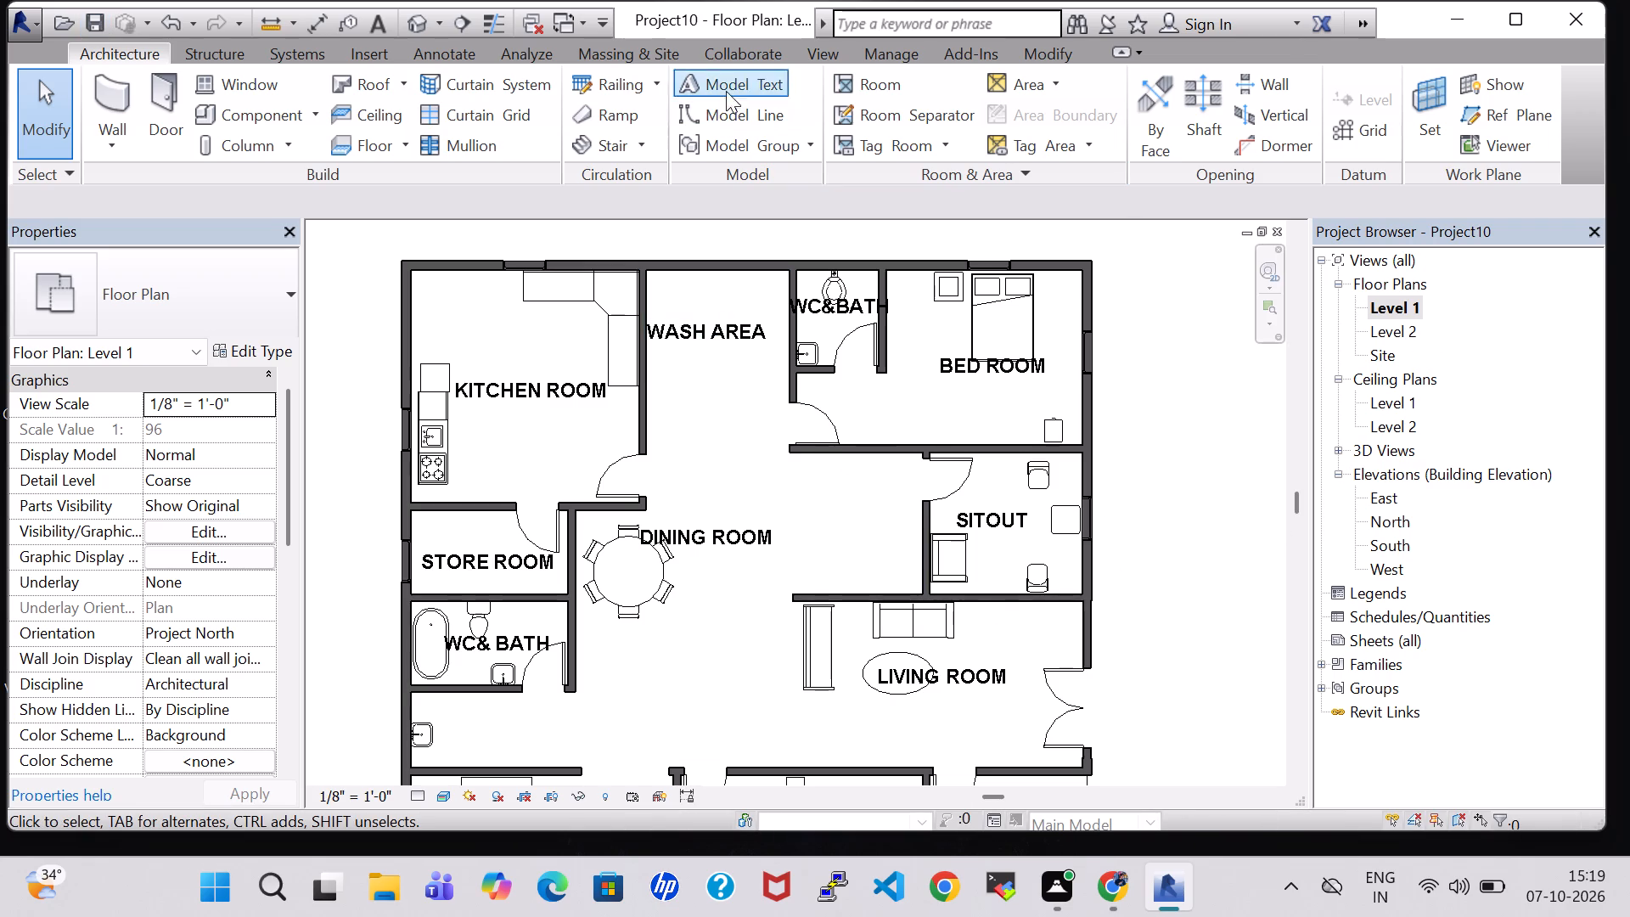
In the default 3D view, nudge the toposurface to close the gap along the living room's south wall beside the main double door.
left_click(422, 25)
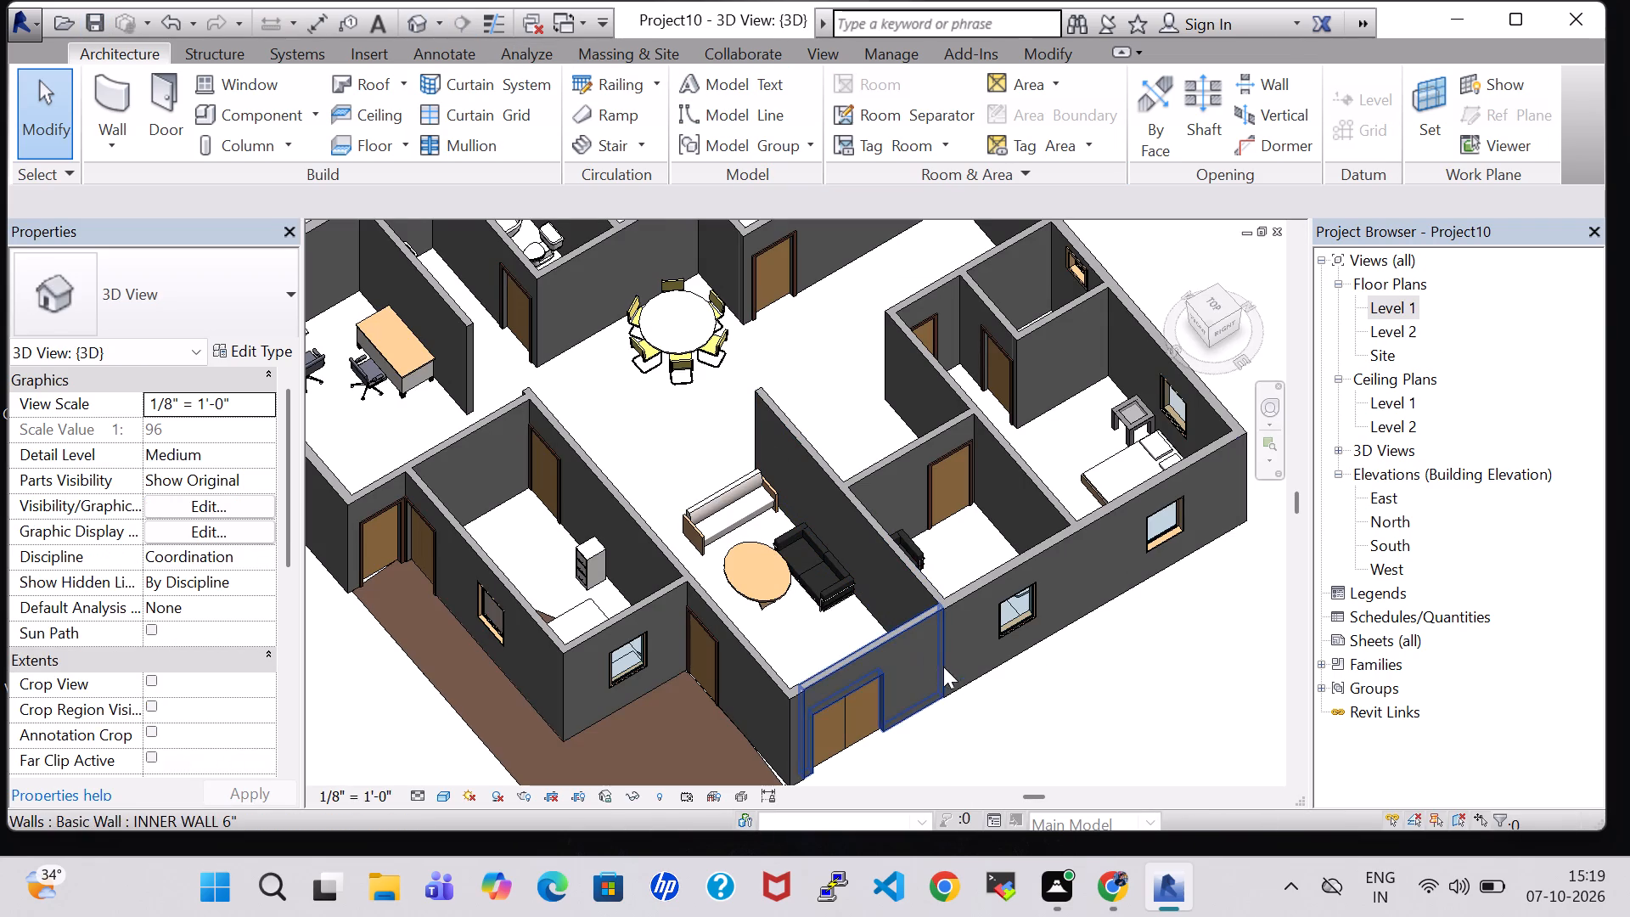
scroll(1018, 725, "up", 1)
middle_click_drag(1018, 725, 1032, 526)
scroll(713, 528, "up", 5)
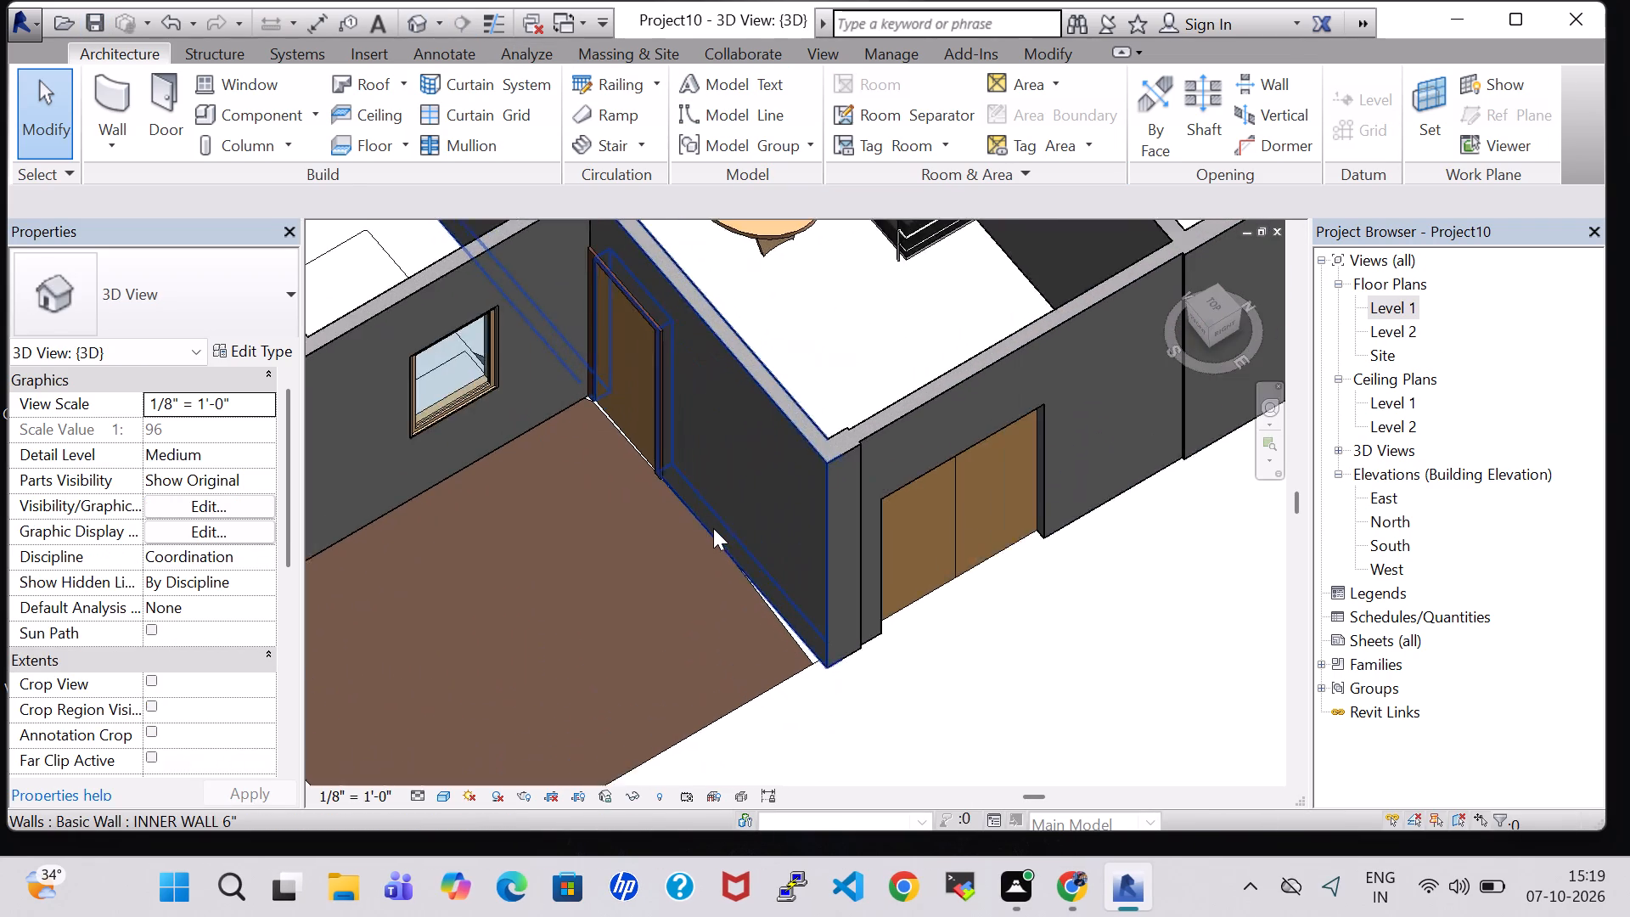
scroll(713, 528, "up", 3)
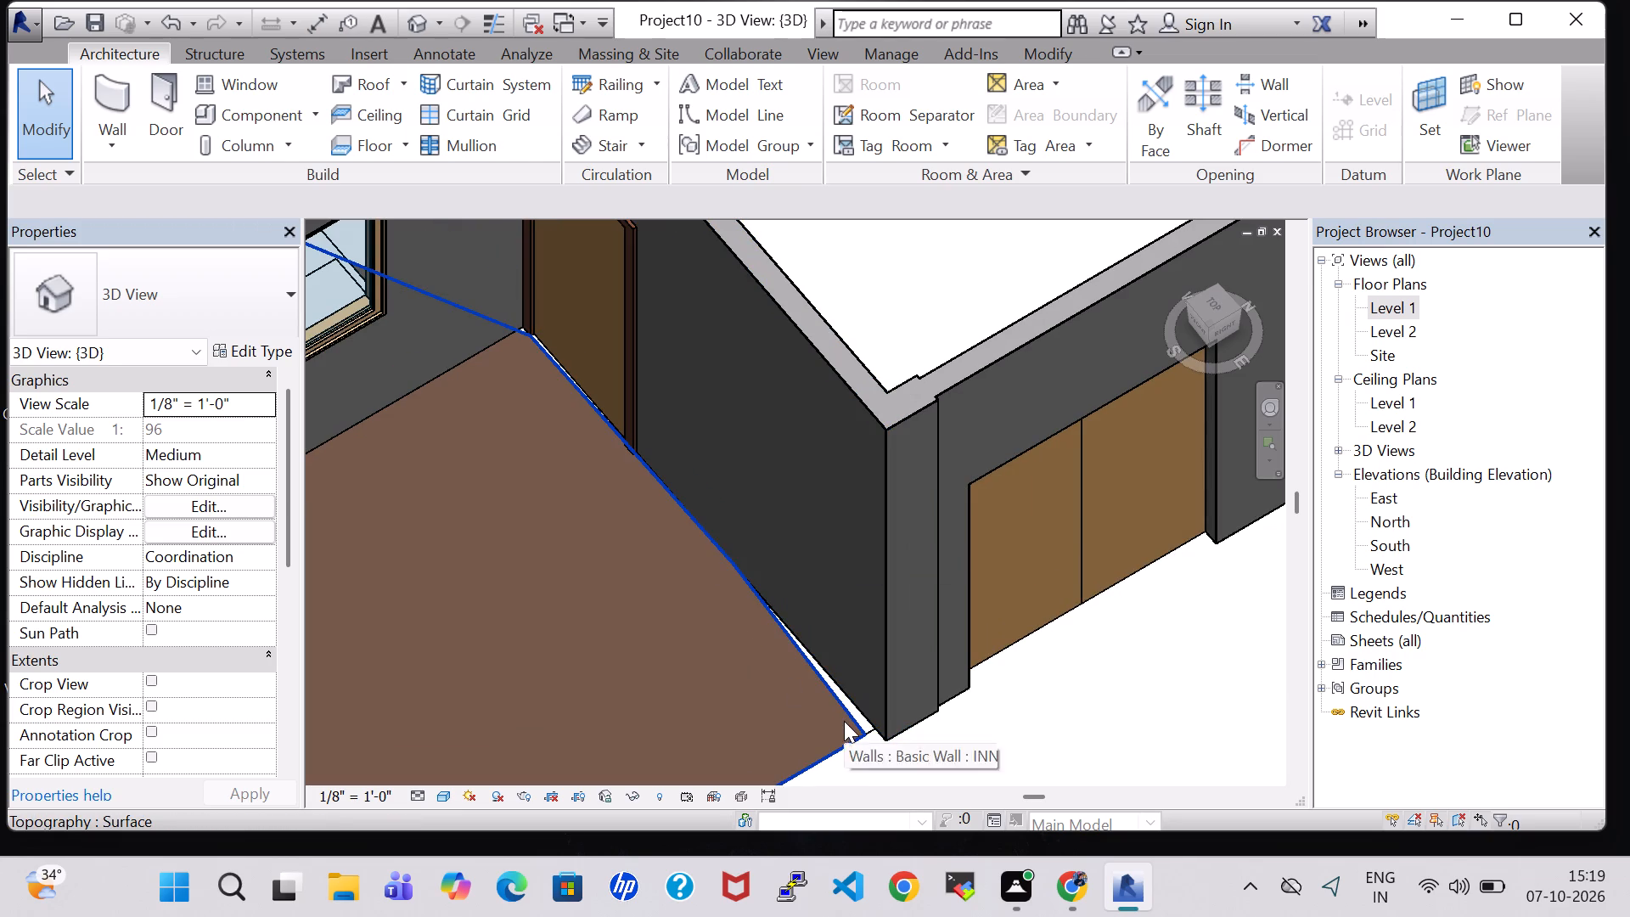
left_click(844, 721)
key("Right")
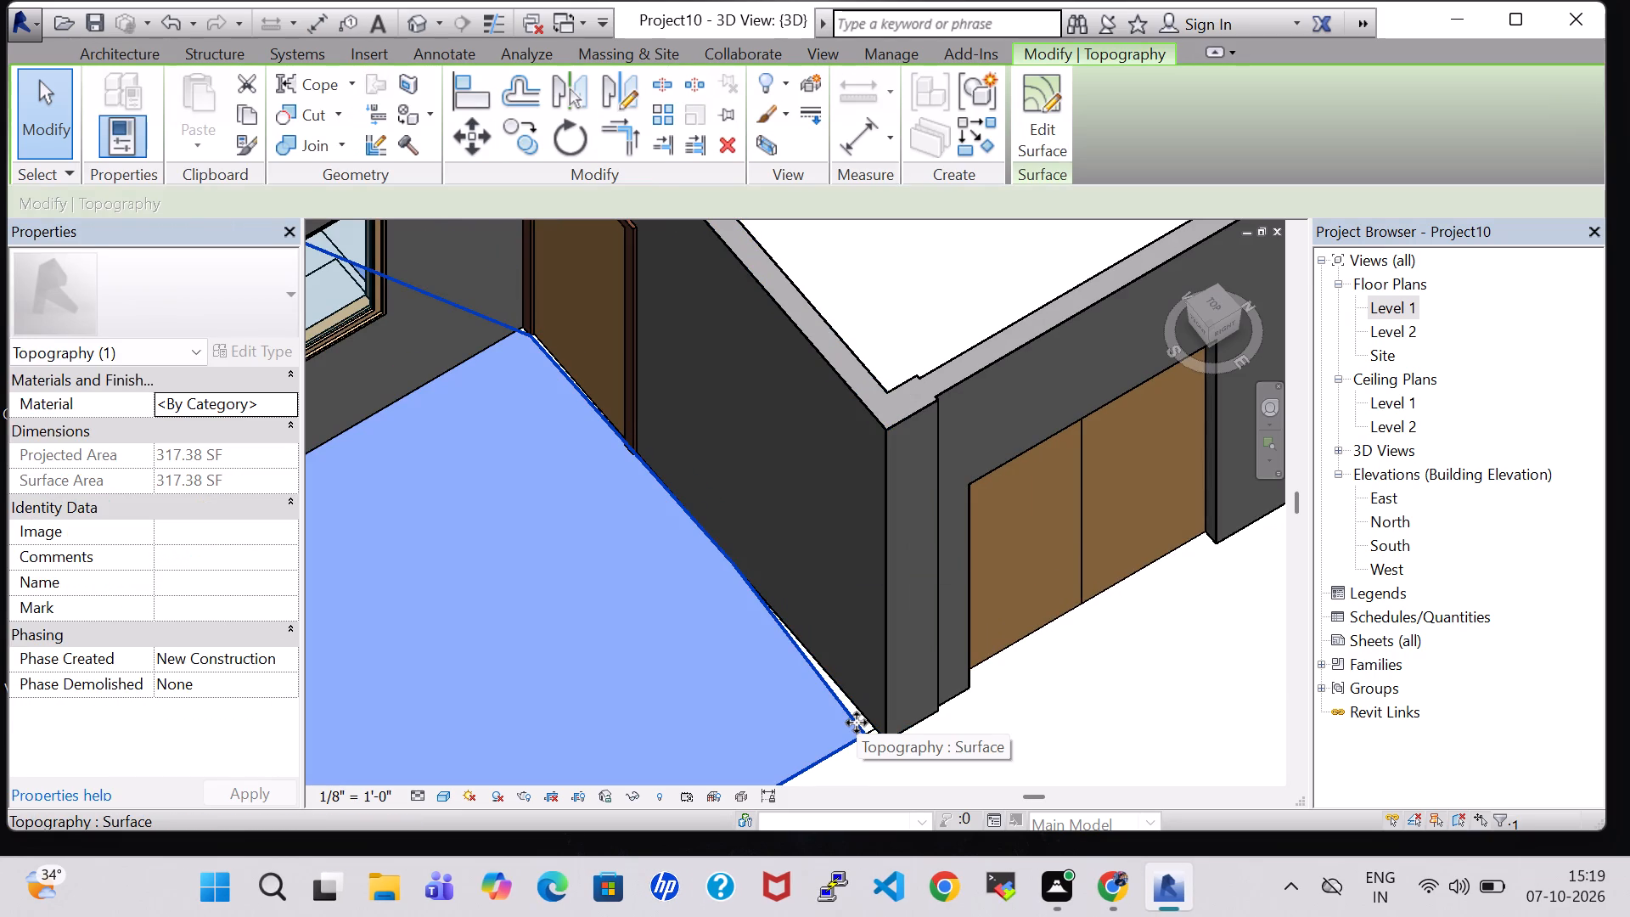
key("Right")
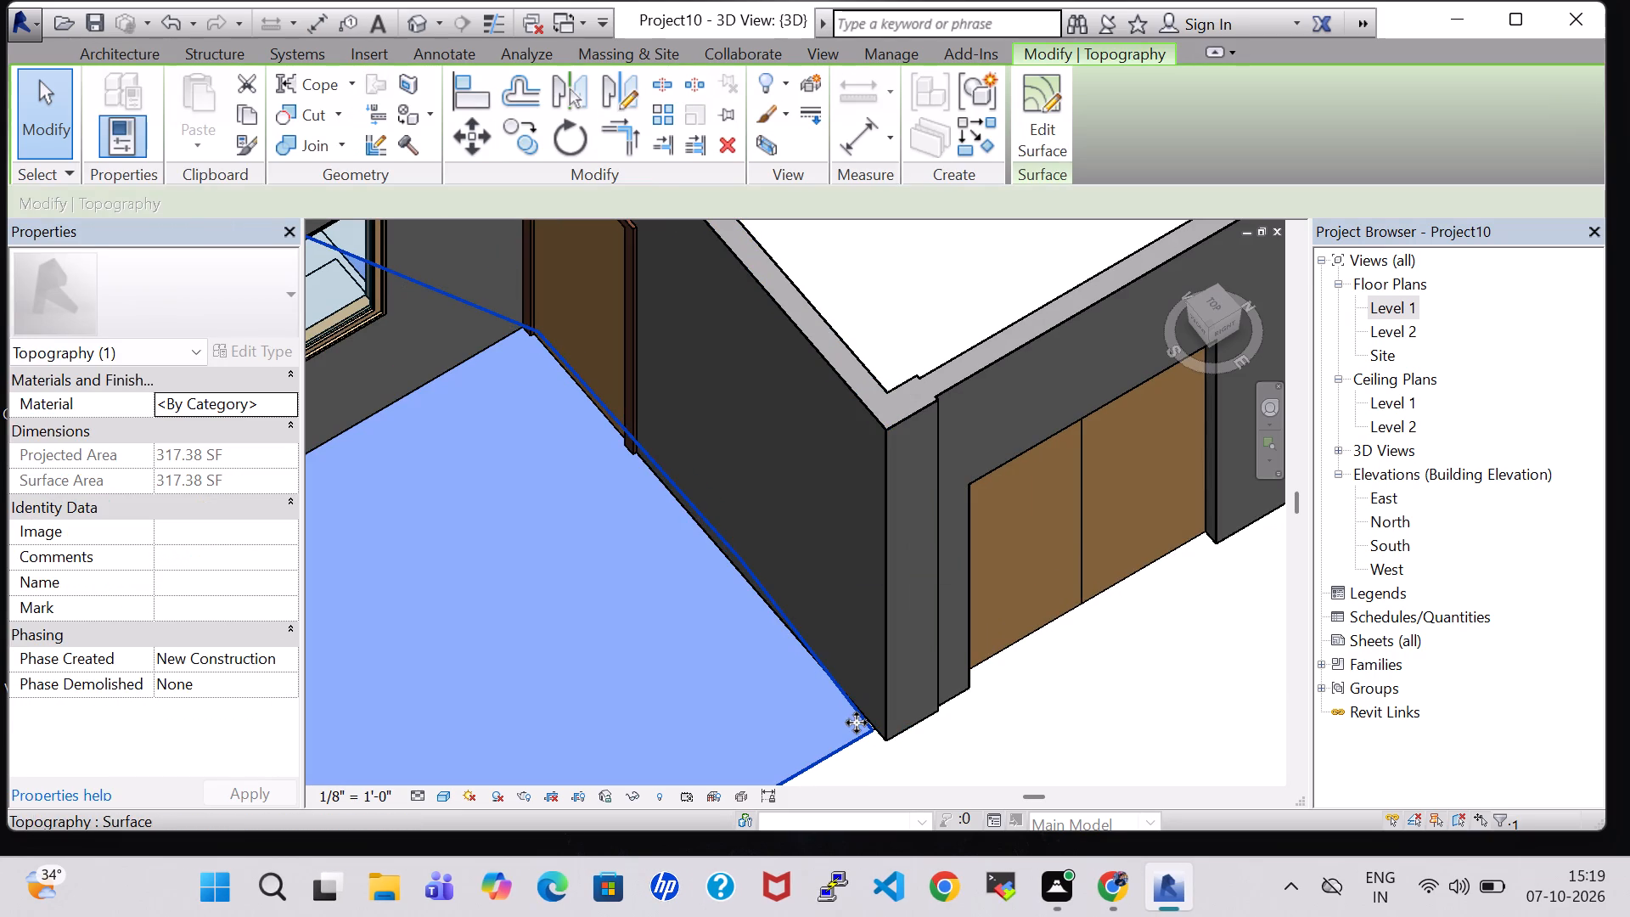
key("Down")
key("Right")
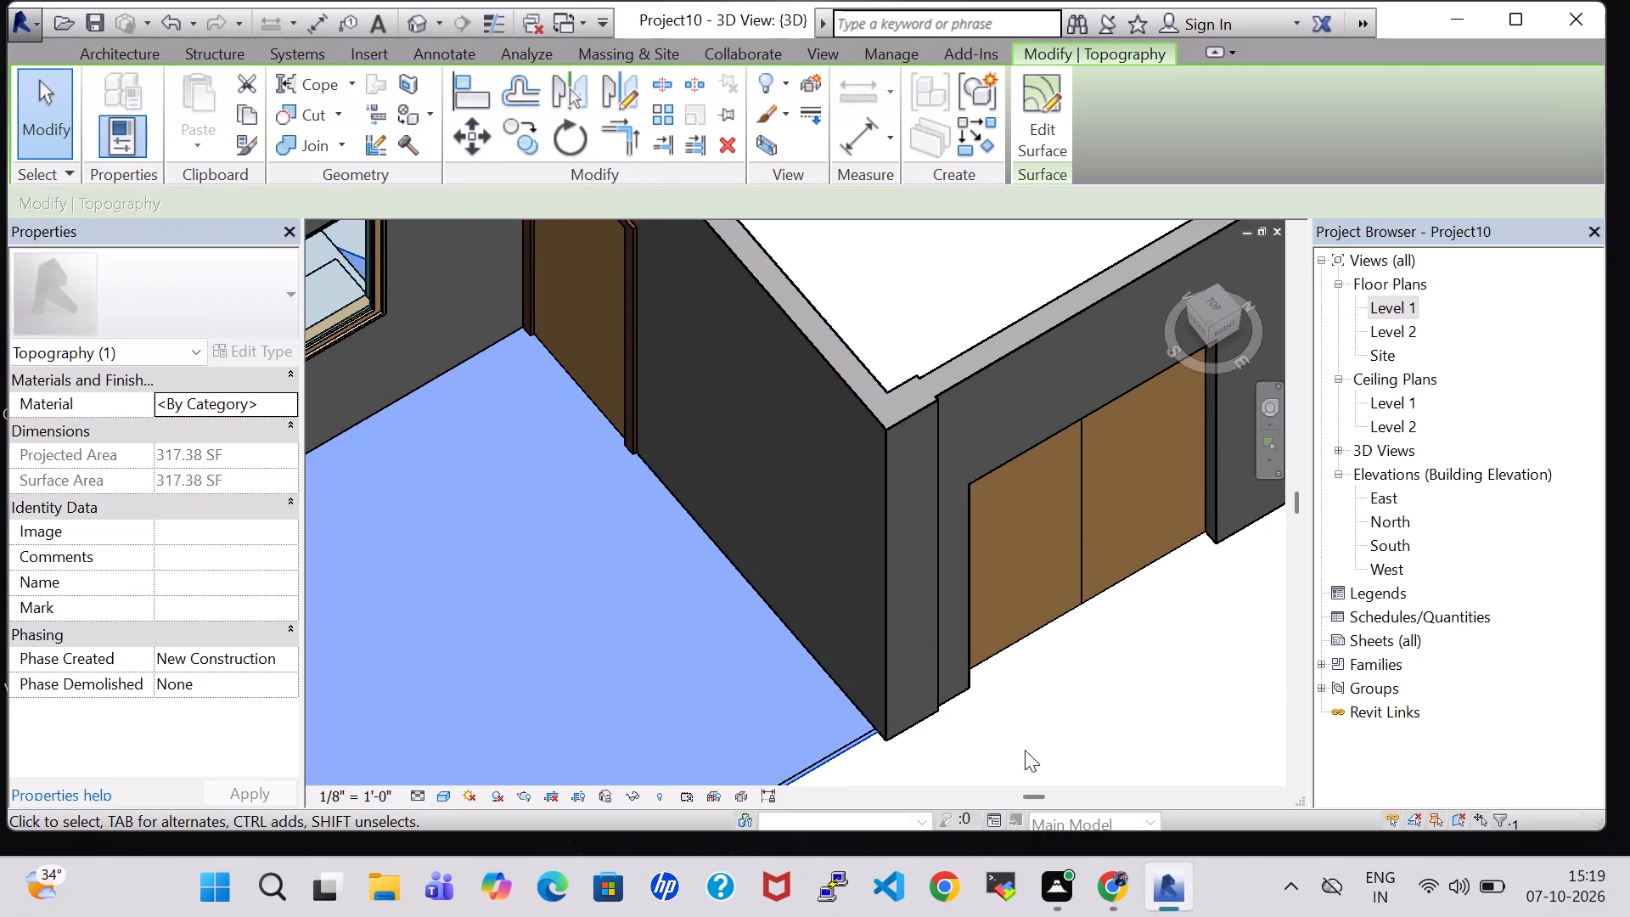
left_click(1077, 754)
Examine the living room and sitout furniture and walls in 3D from several angles.
scroll(924, 667, "down", 2)
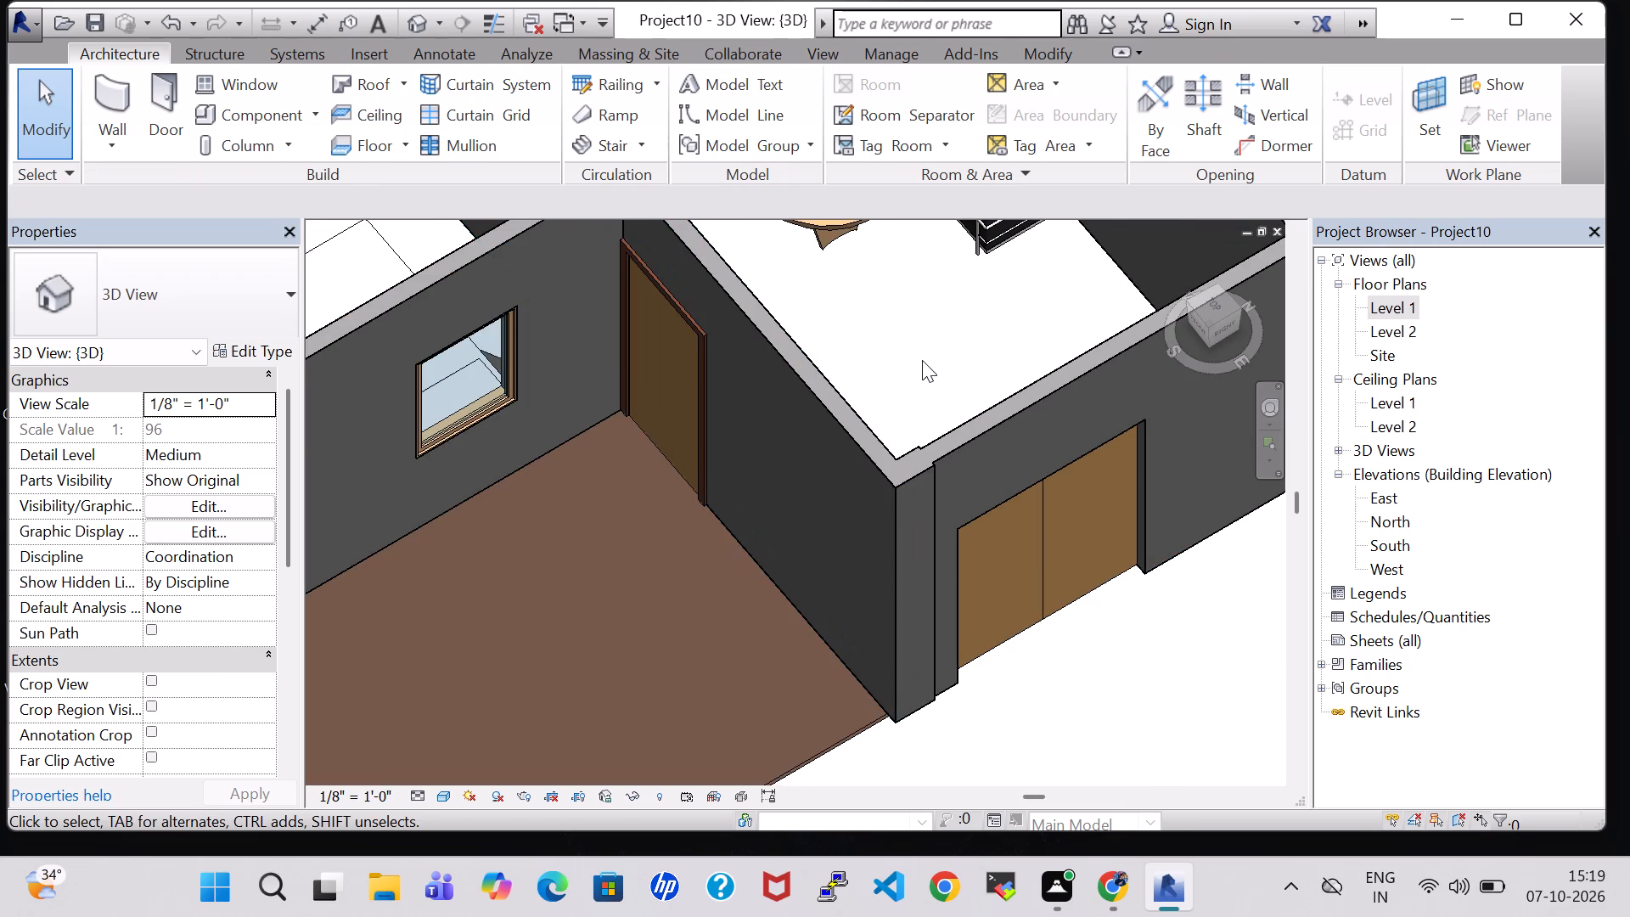
middle_click_drag(922, 360, 758, 451, "shift")
scroll(922, 360, "up", 1, "shift")
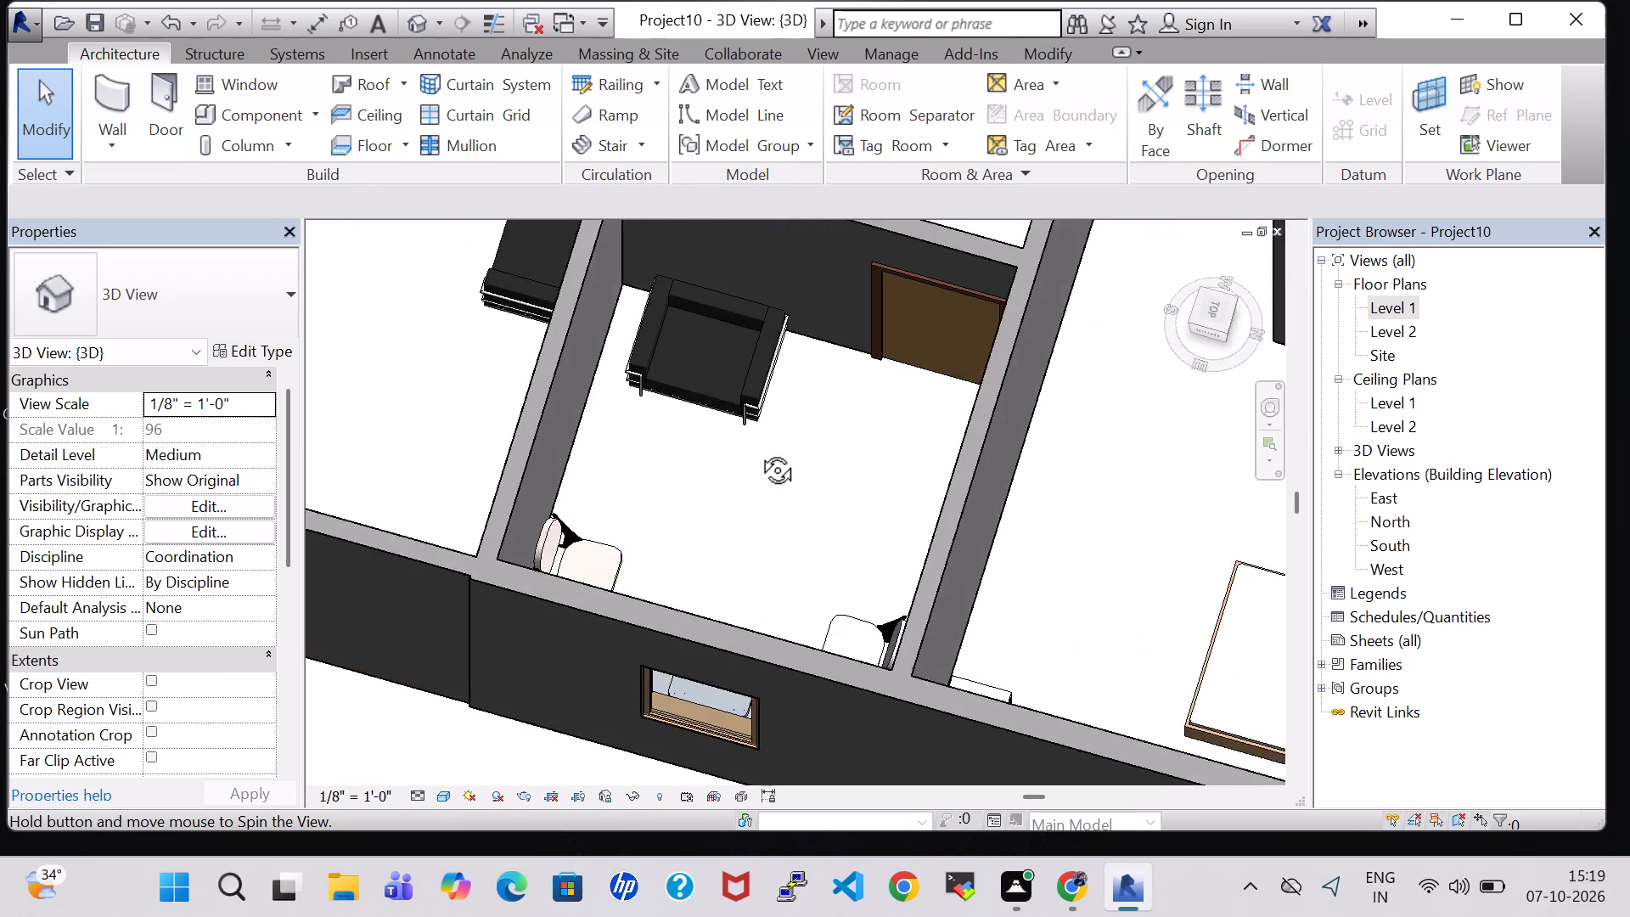
middle_click_drag(758, 451, 740, 448, "shift")
middle_click_drag(391, 329, 812, 492)
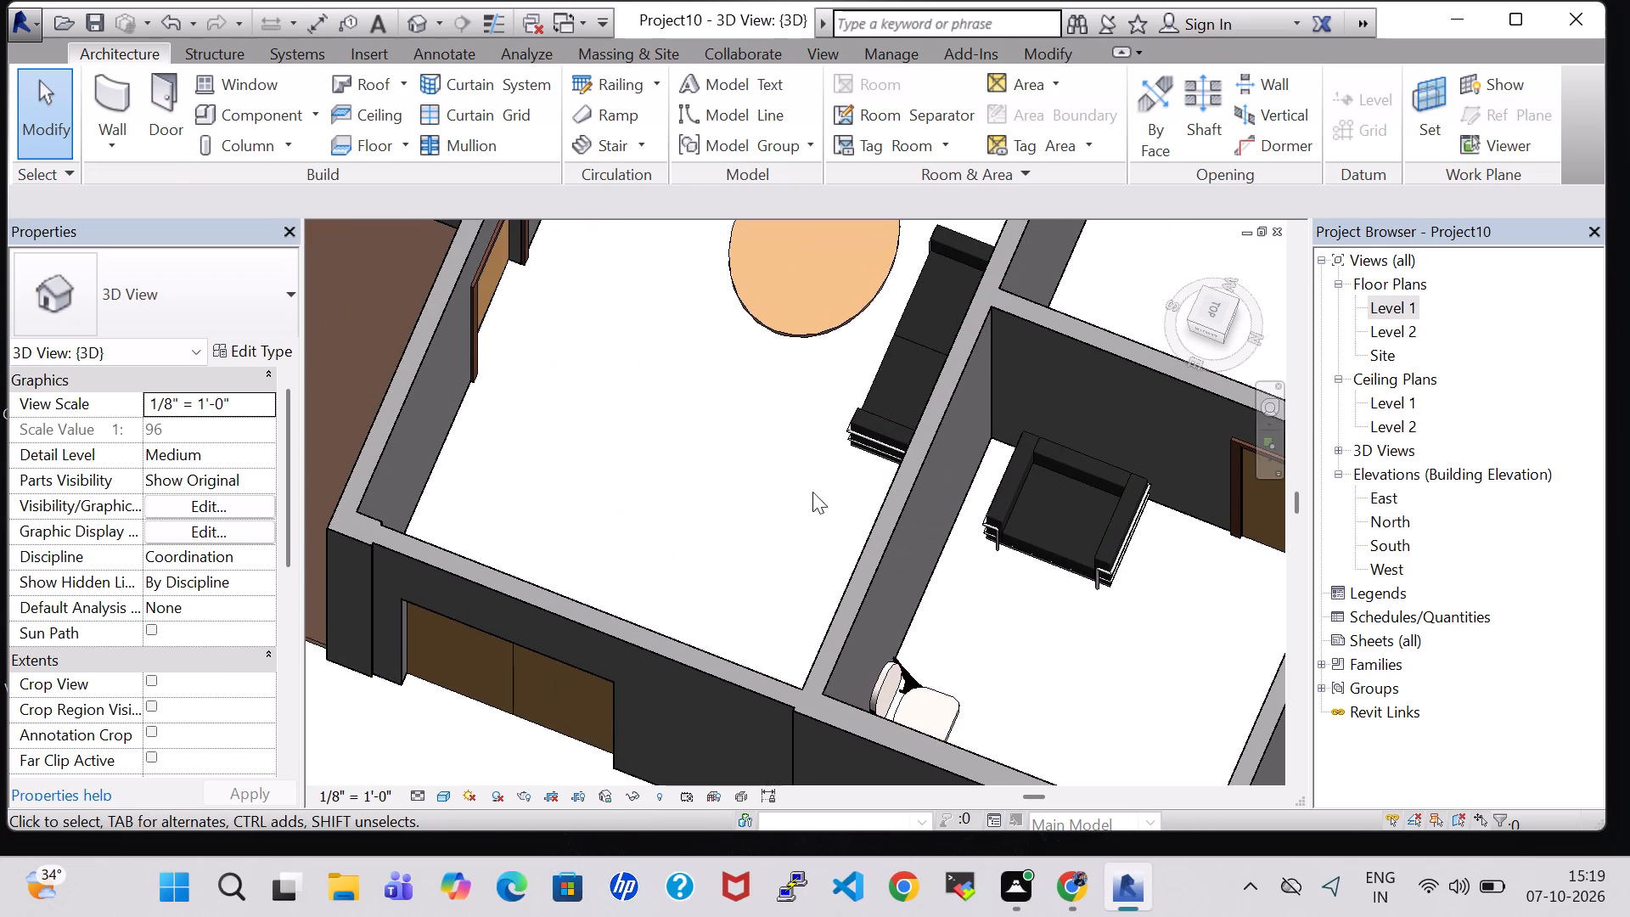
middle_click_drag(742, 473, 627, 461, "shift")
scroll(629, 462, "up", 1, "shift")
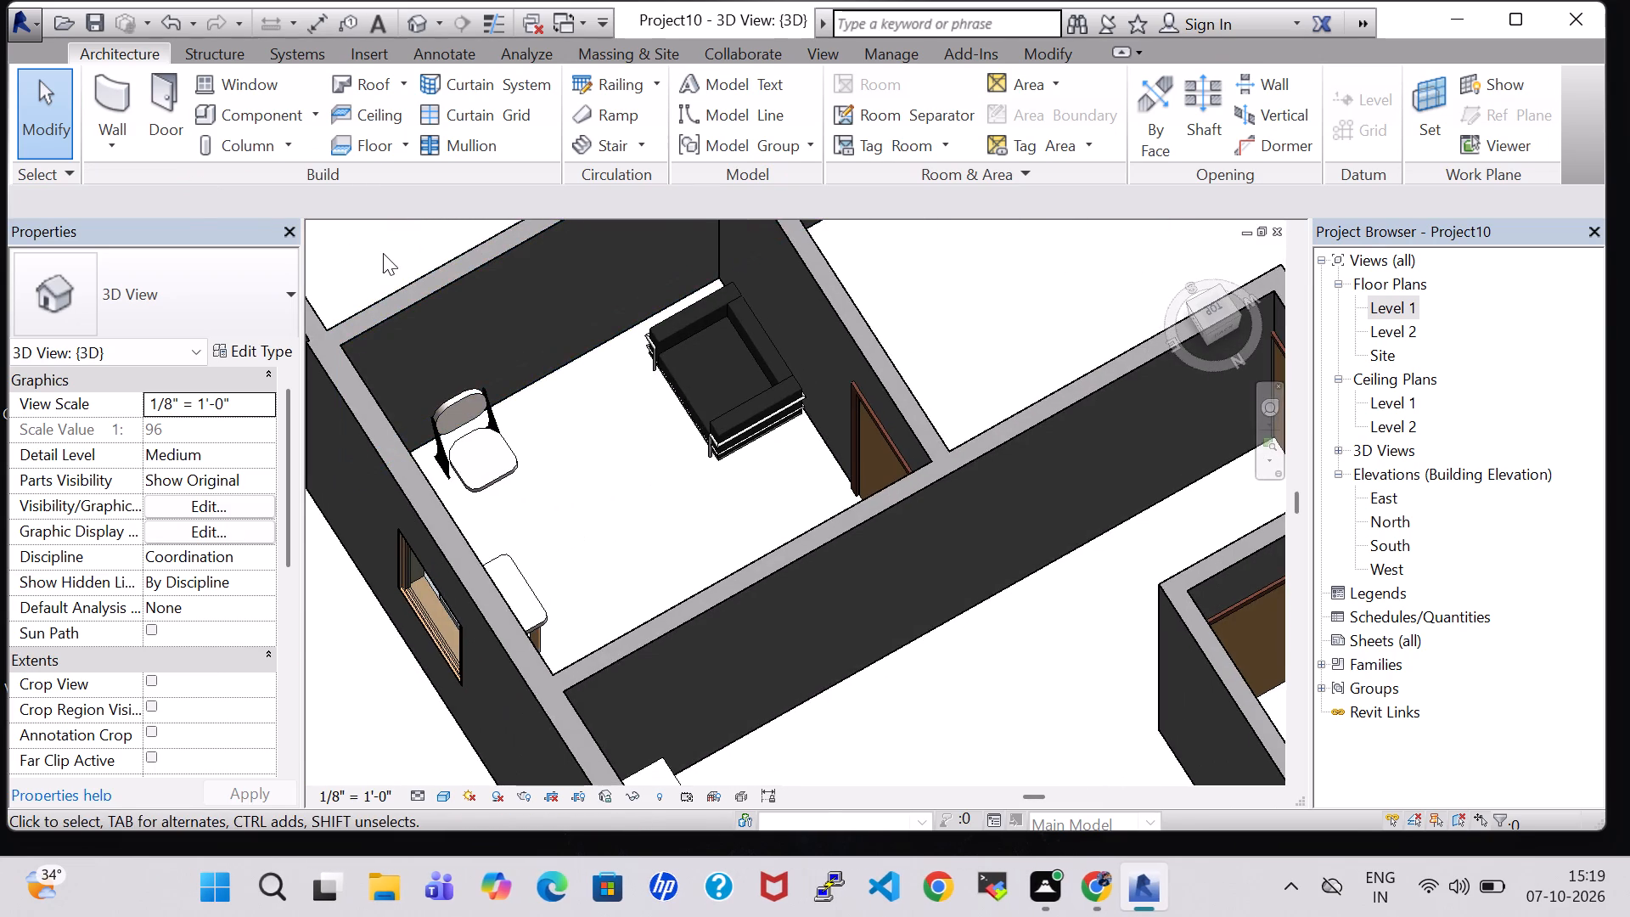
middle_click_drag(383, 253, 690, 513)
middle_click_drag(756, 412, 734, 419, "shift")
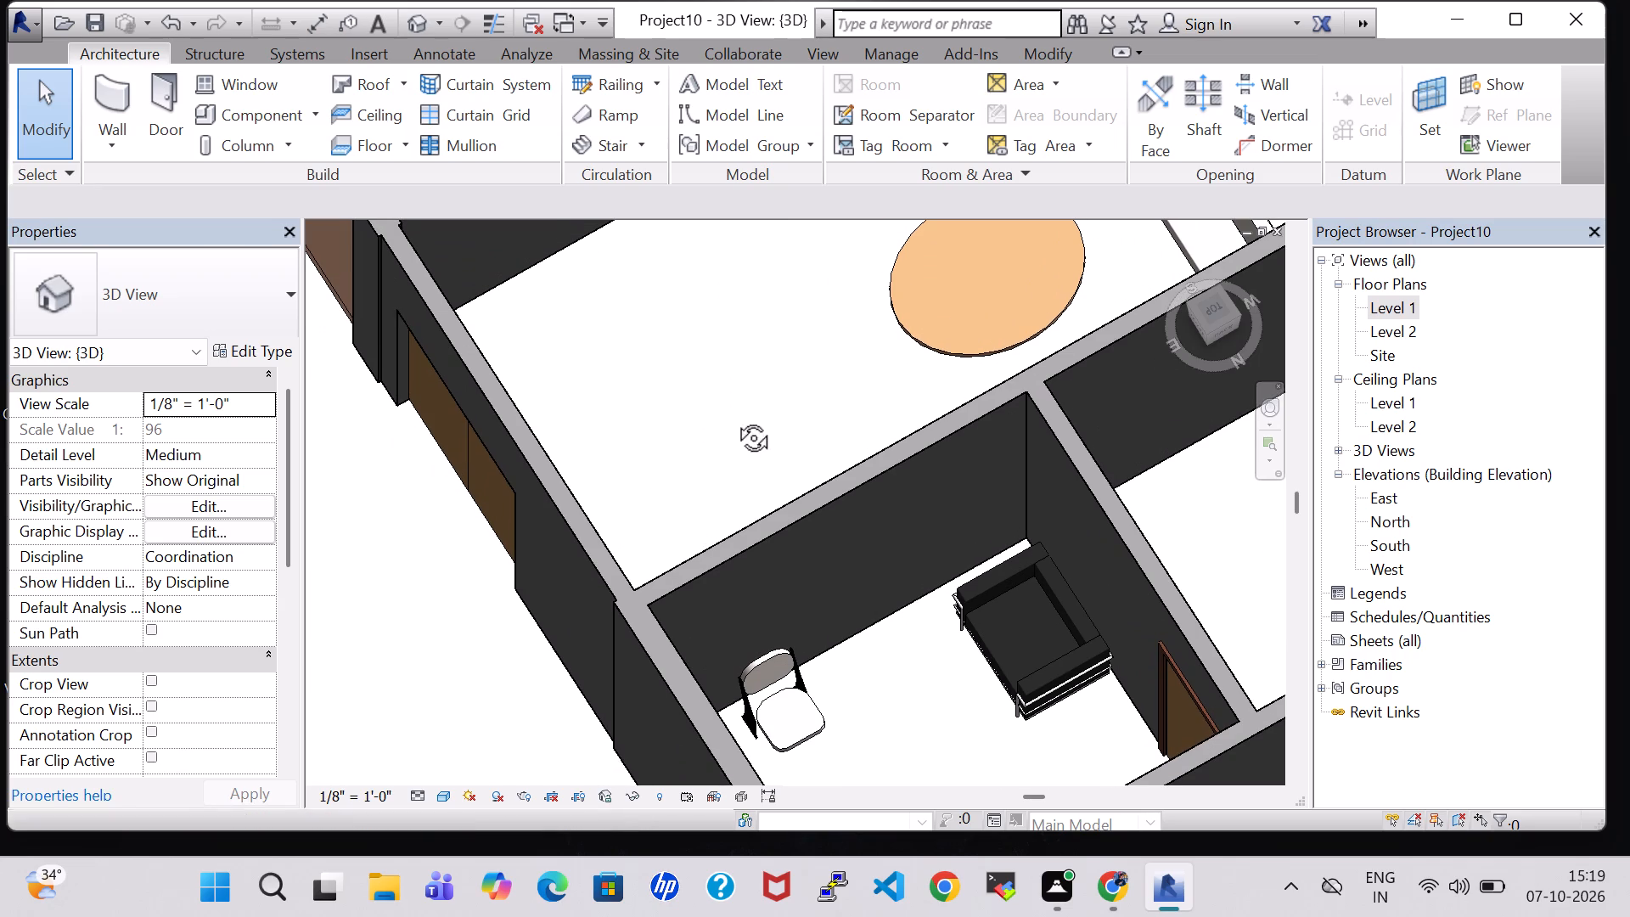
scroll(731, 419, "up", 1, "shift")
middle_click_drag(734, 419, 719, 424, "shift")
middle_click_drag(618, 253, 664, 464)
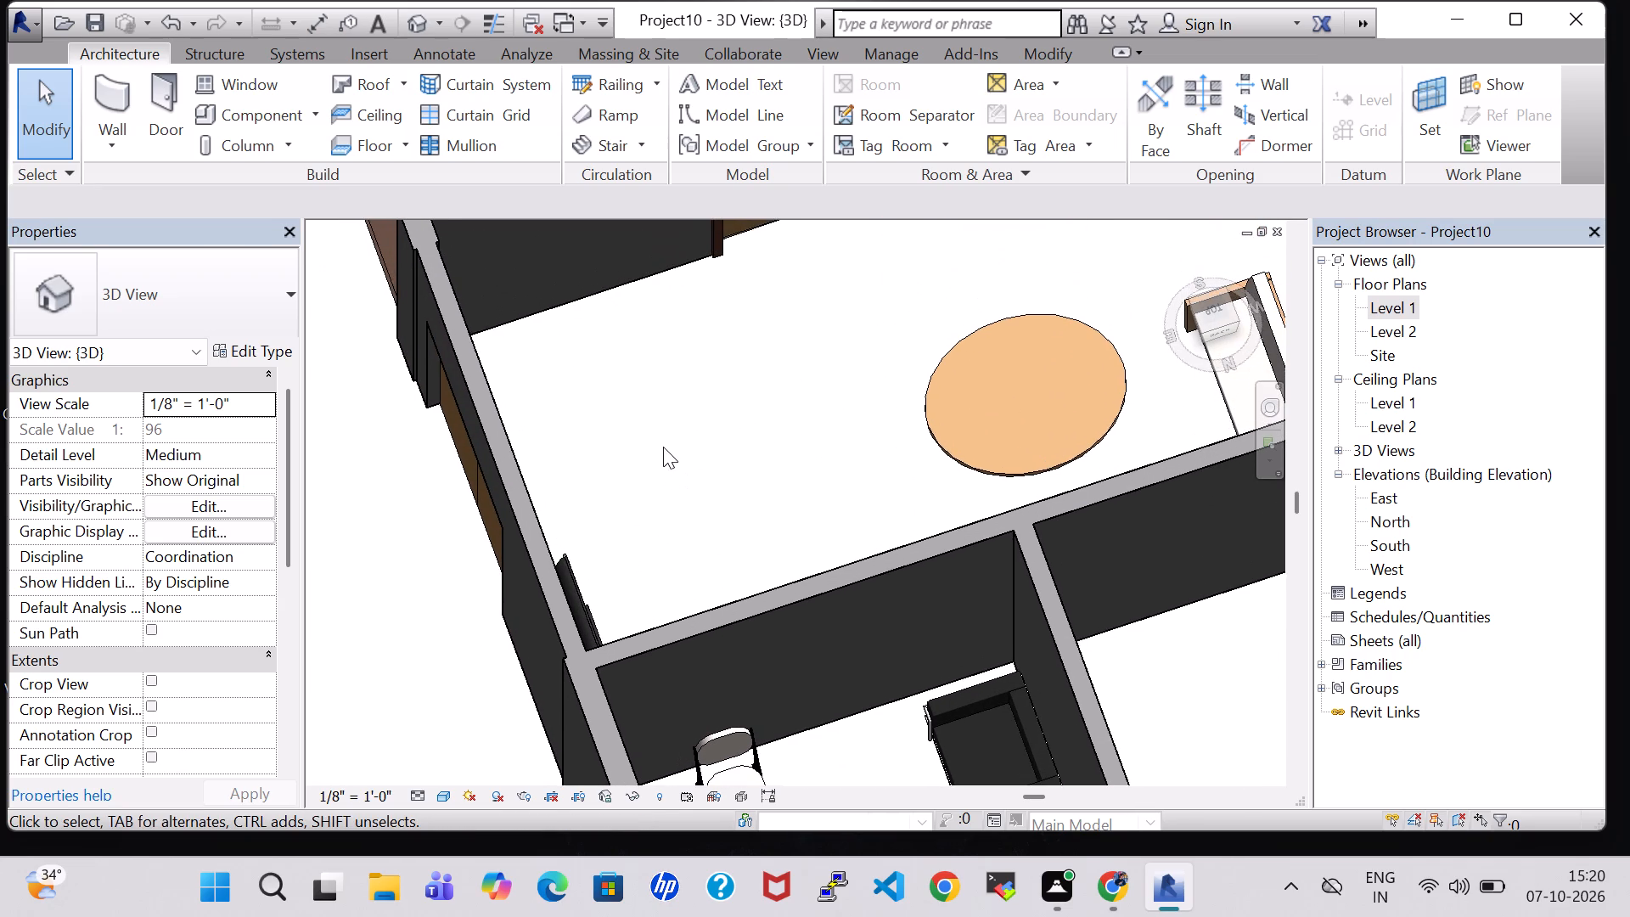
scroll(663, 447, "down", 5)
middle_click_drag(663, 447, 891, 513)
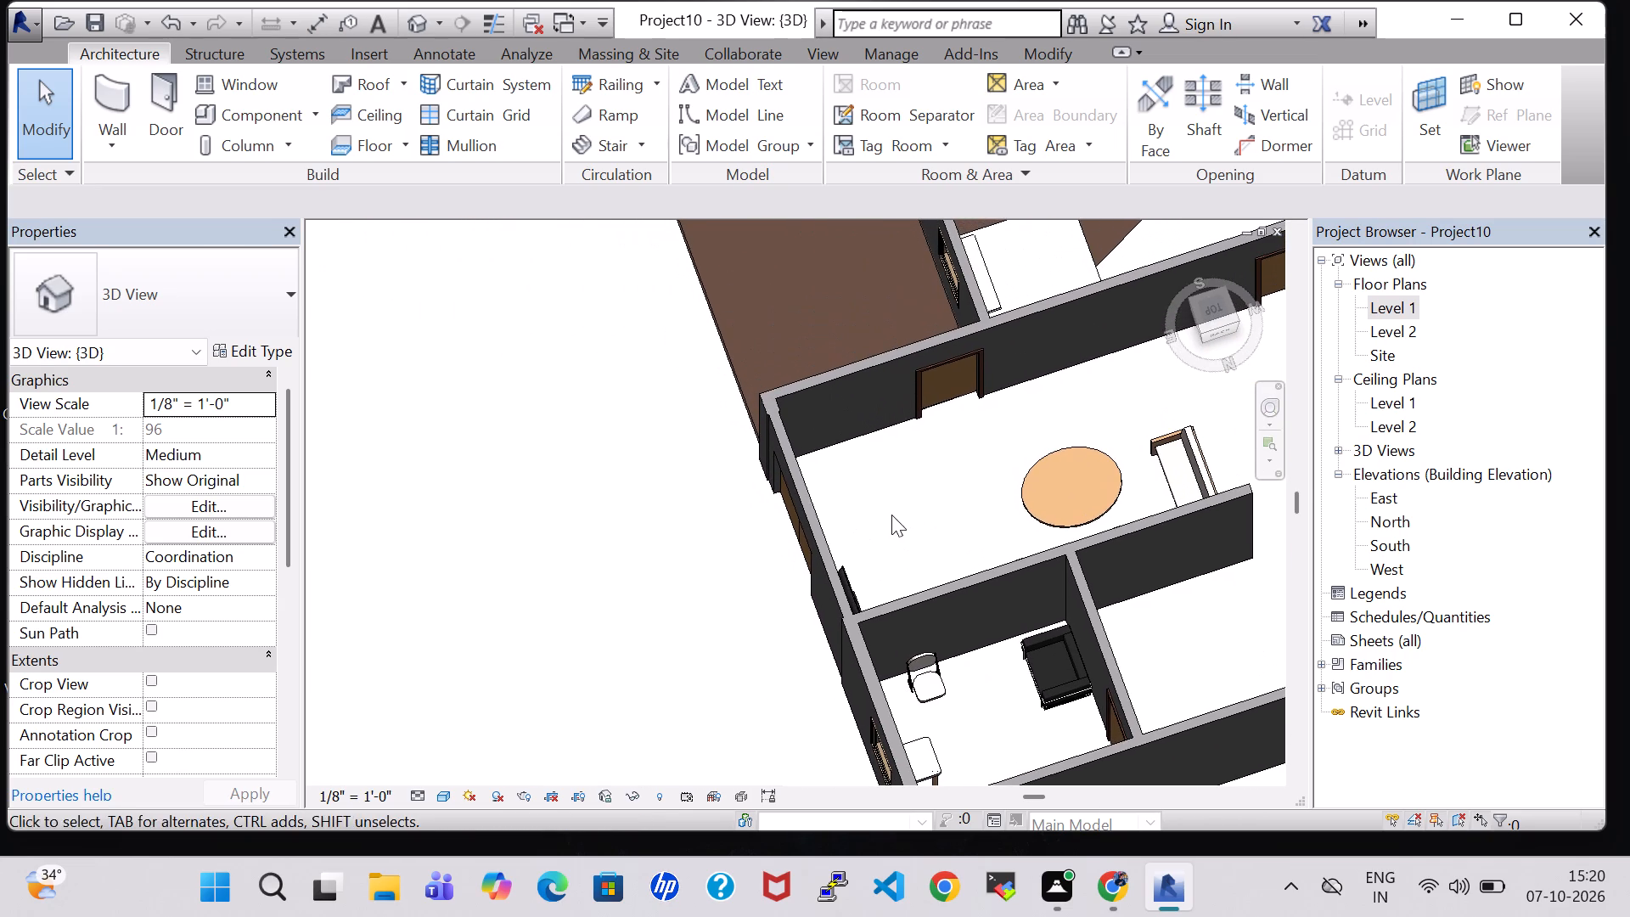
Check the whole layout from the top, and inspect the toposurface around the south bedroom's walls in 3D.
left_click(1216, 300)
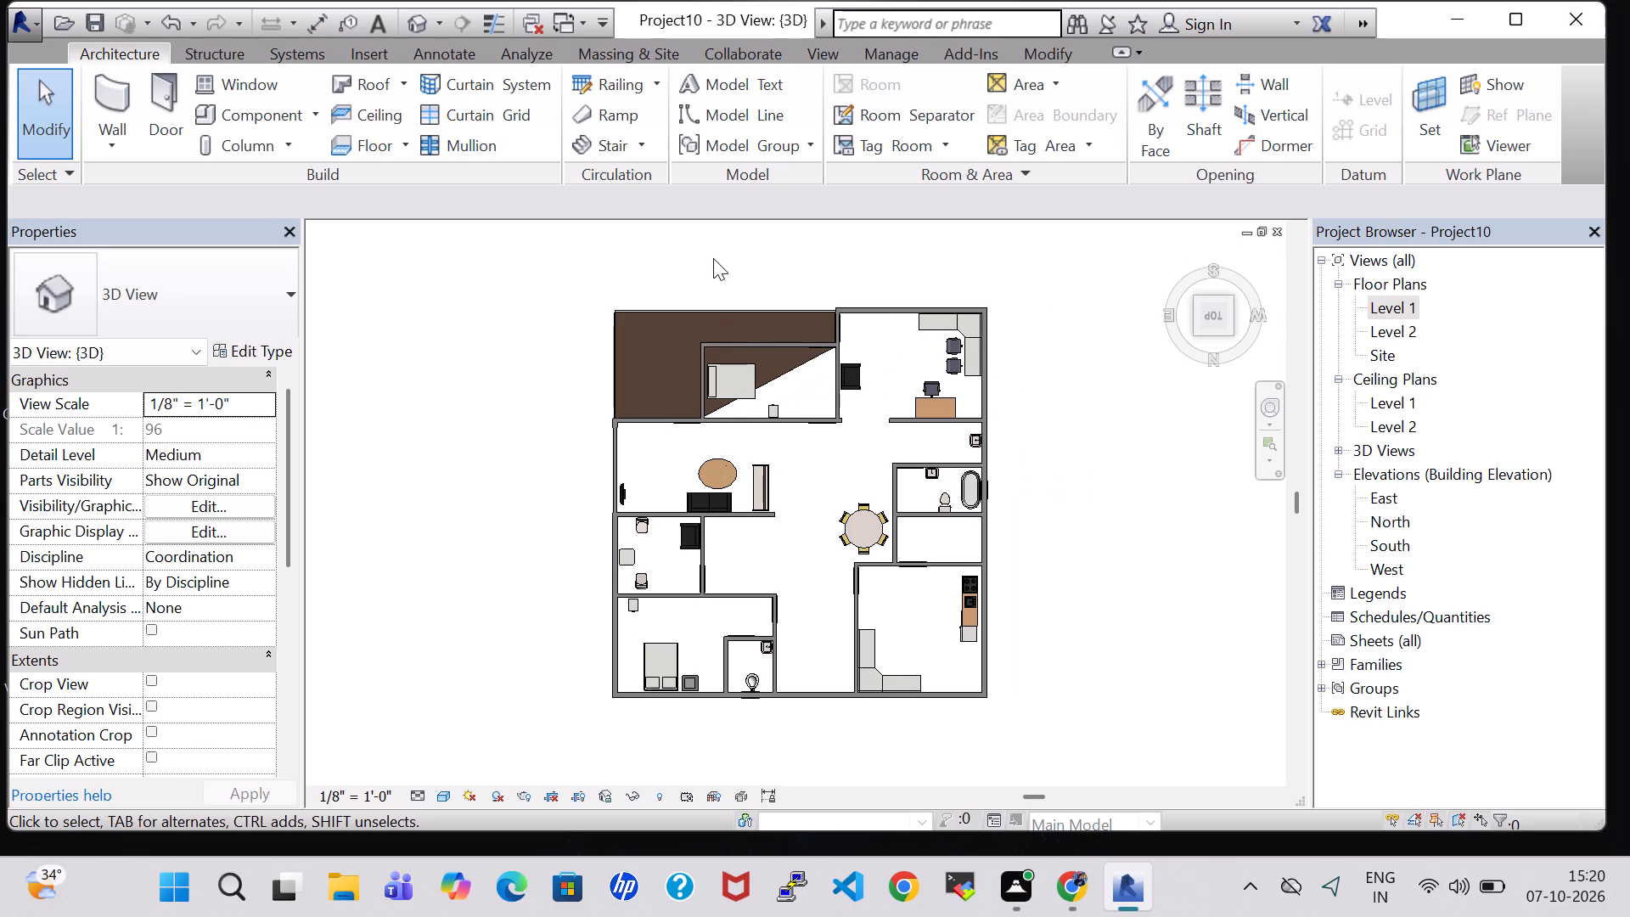
left_click(1268, 315)
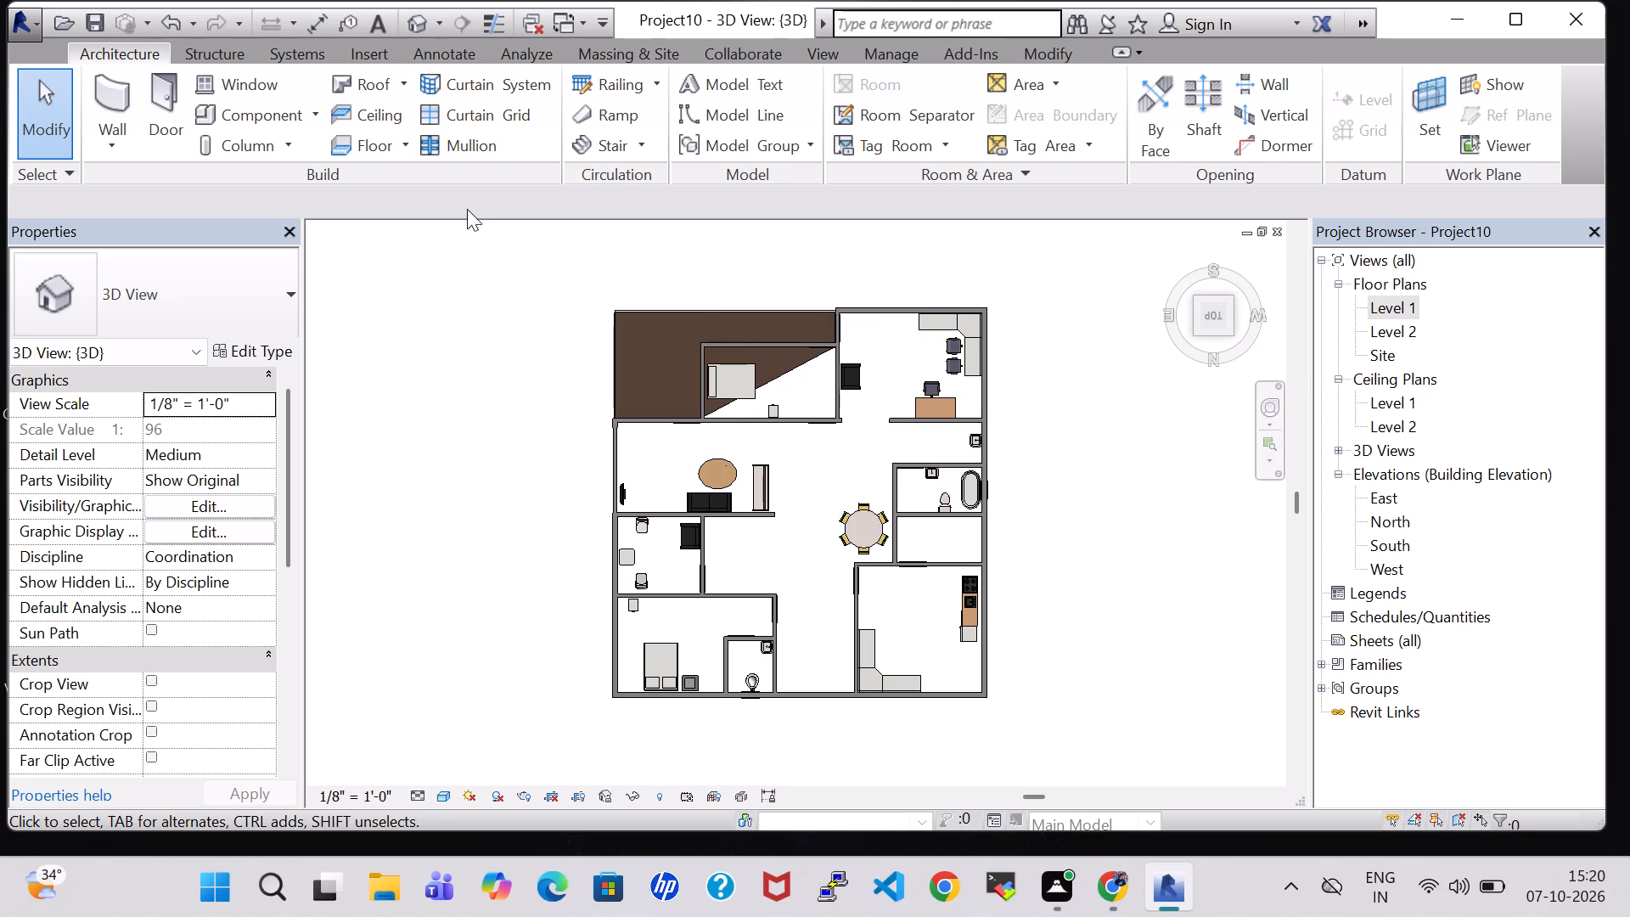
middle_click_drag(603, 268, 994, 313, "shift")
middle_click(1017, 310, "shift")
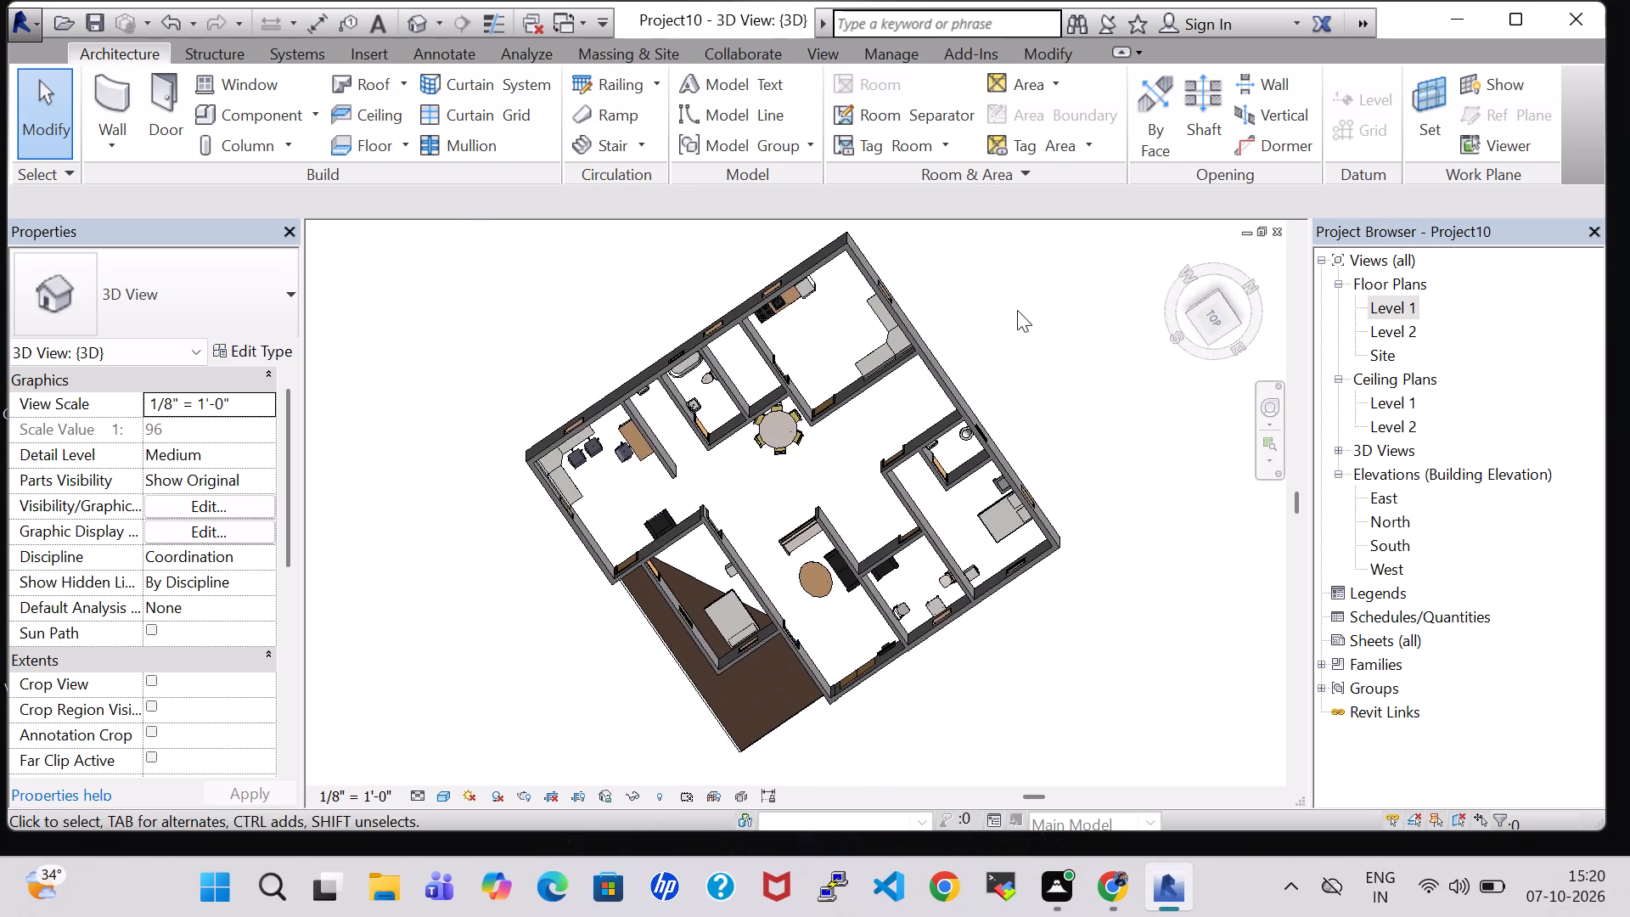
scroll(890, 608, "up", 5)
scroll(1053, 686, "up", 1)
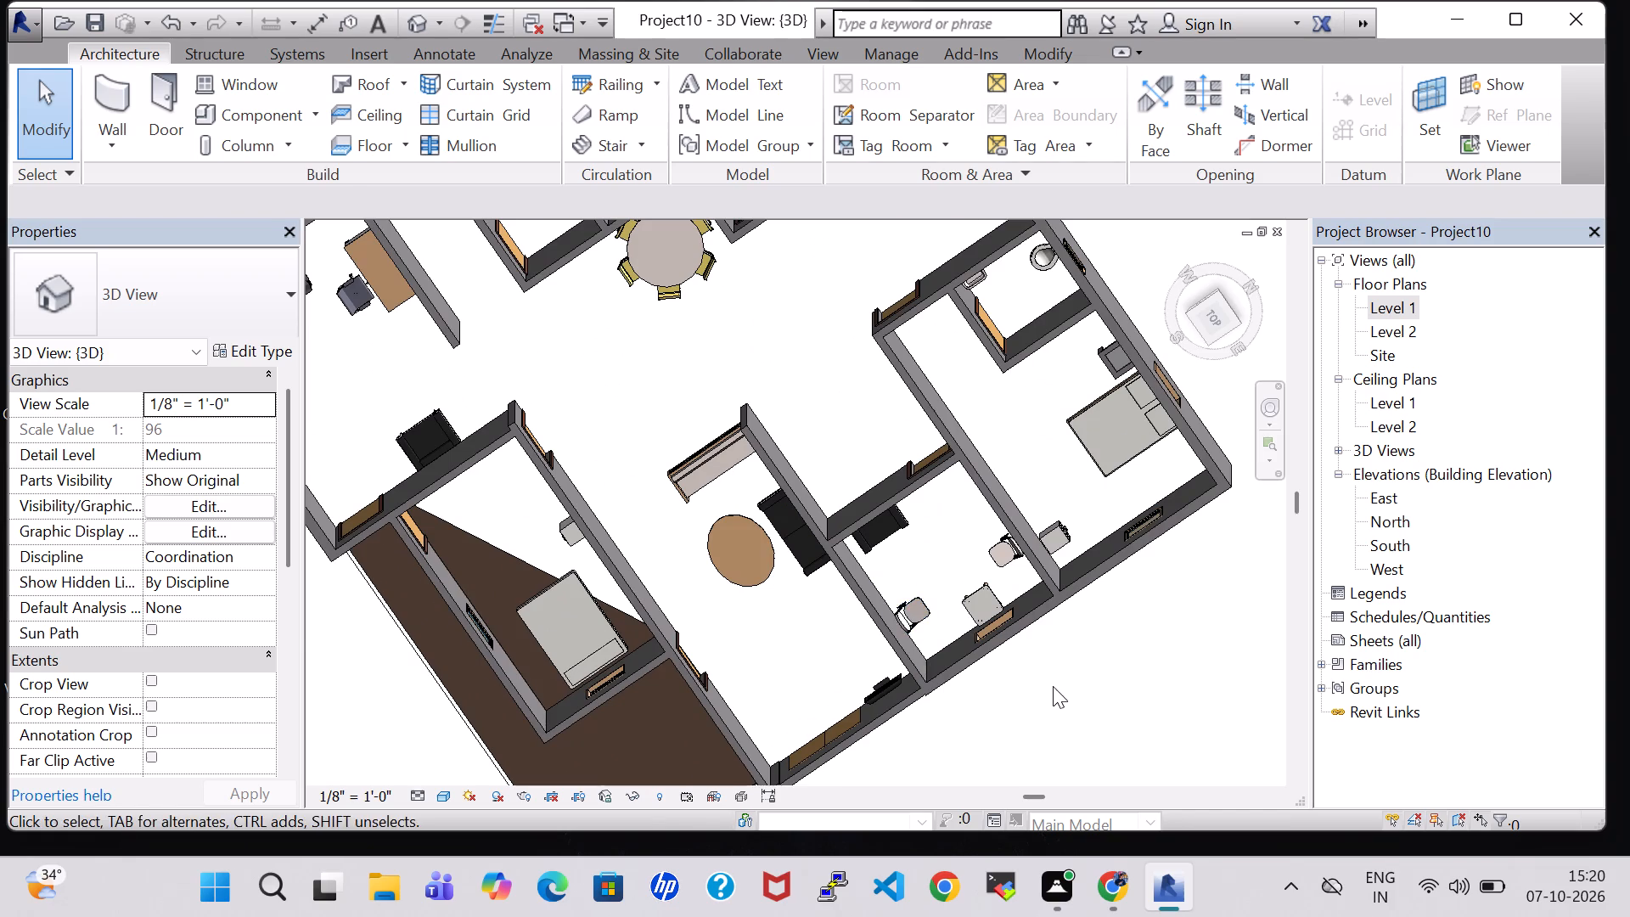
middle_click_drag(1053, 686, 1198, 507)
scroll(816, 697, "up", 3)
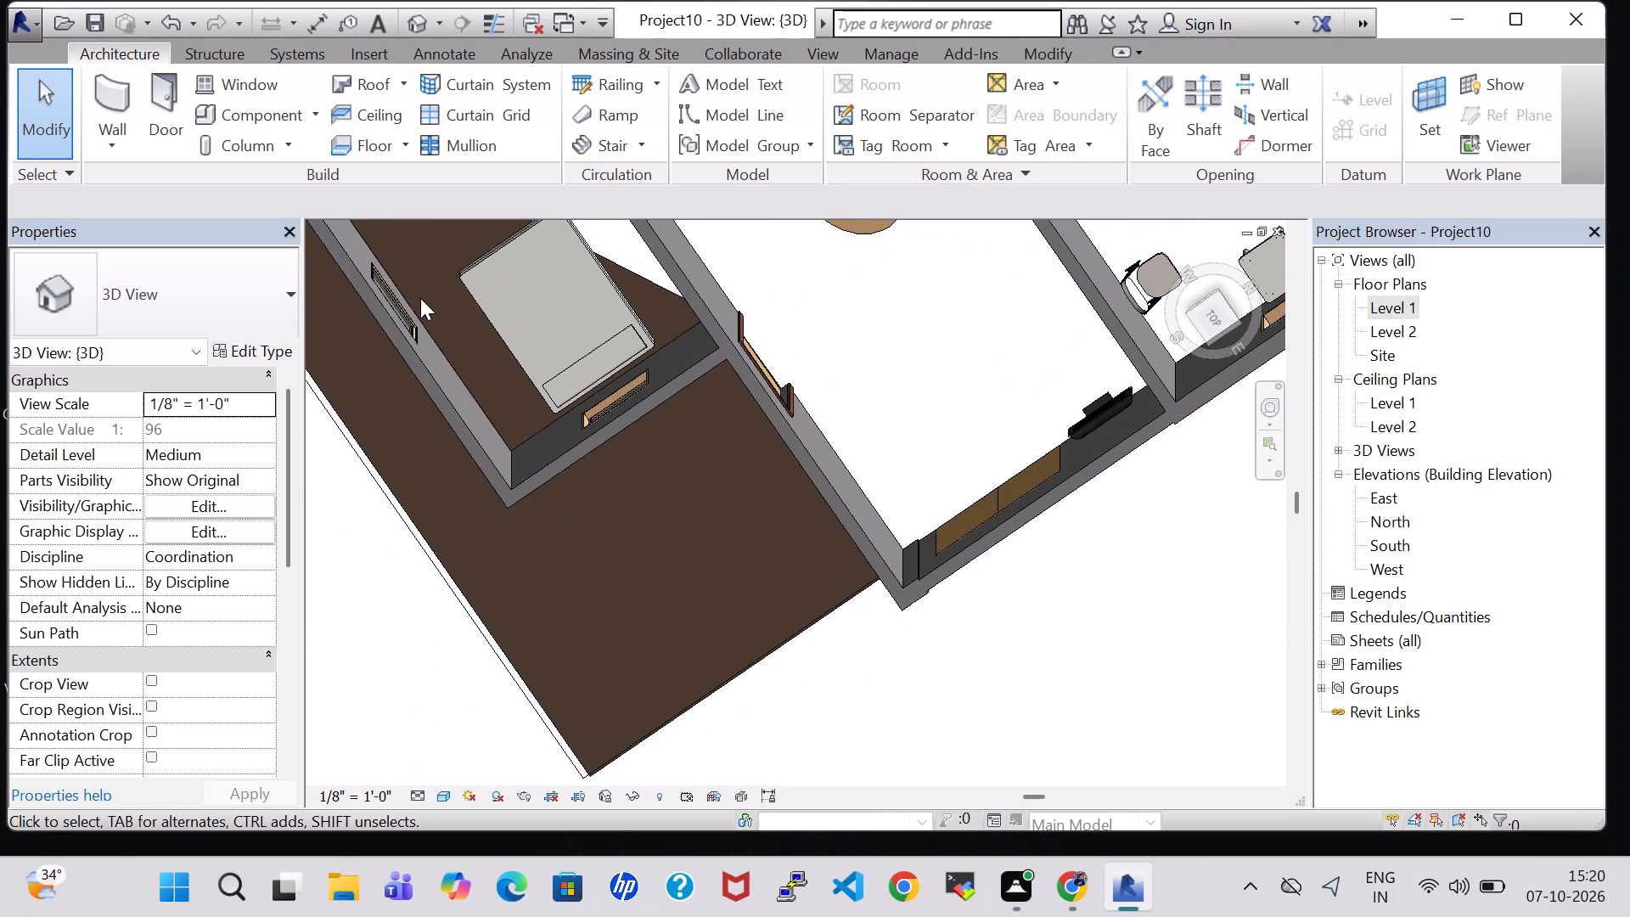
left_click(452, 296)
middle_click_drag(876, 692, 1024, 568, "shift")
scroll(936, 655, "up", 1, "shift")
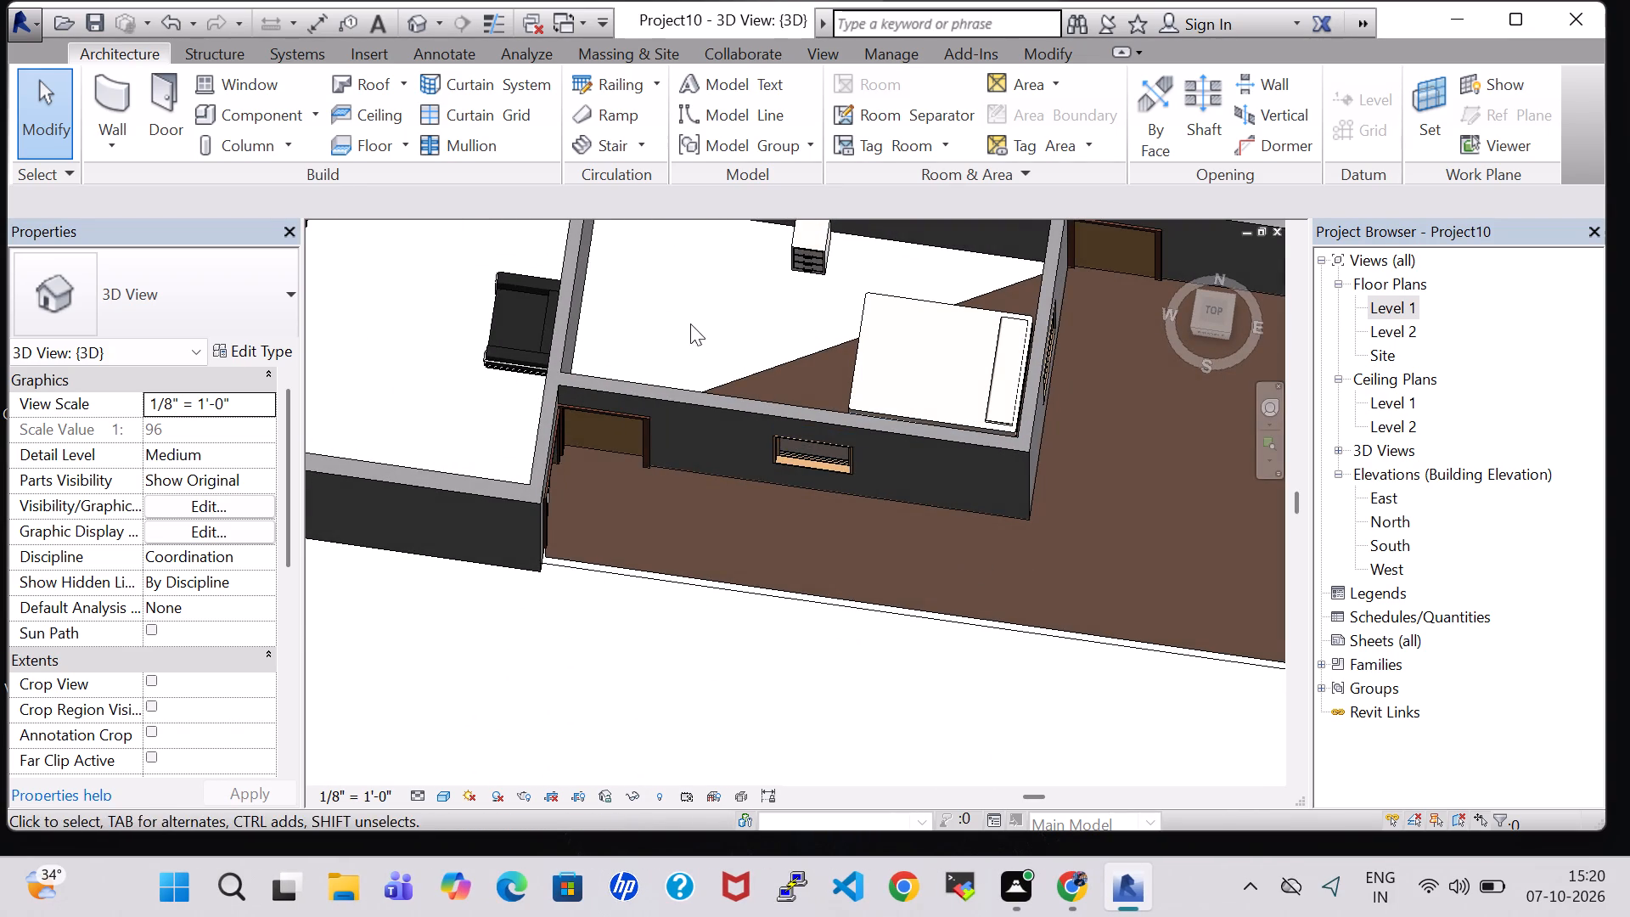
Nudge the toposurface east until its west edge sits near the south bedroom's window.
left_click(812, 352)
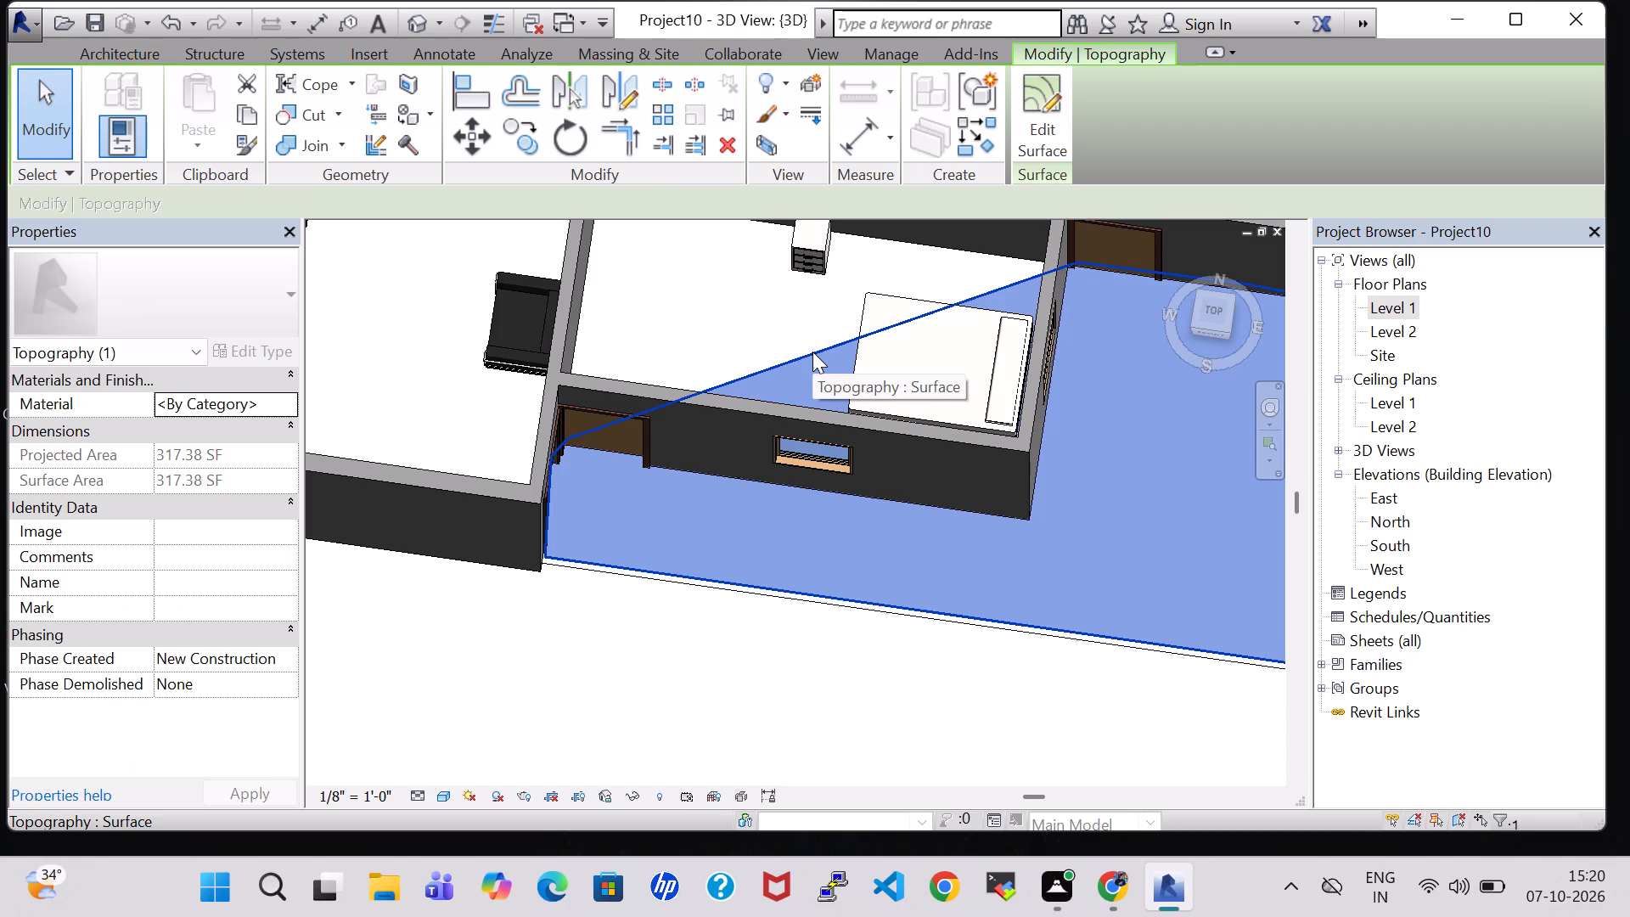
left_click(812, 352)
key("Right")
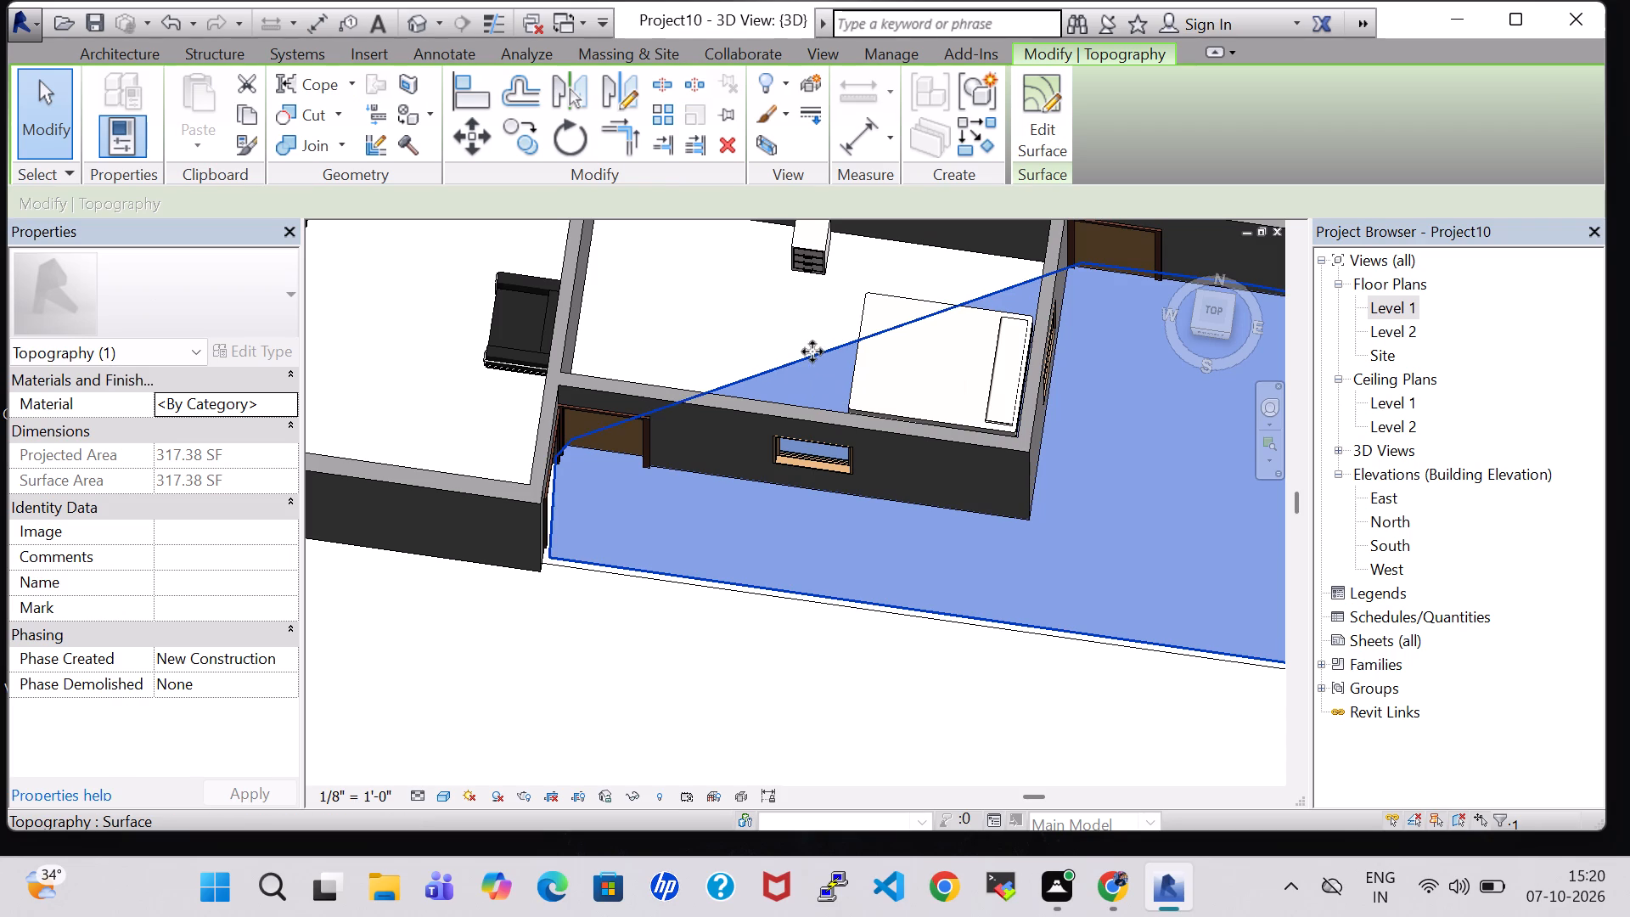
key("Right")
key("Right")
key("Right")
key("Right")
key("Right")
key("Right")
key("Right")
key("Right")
key("Right")
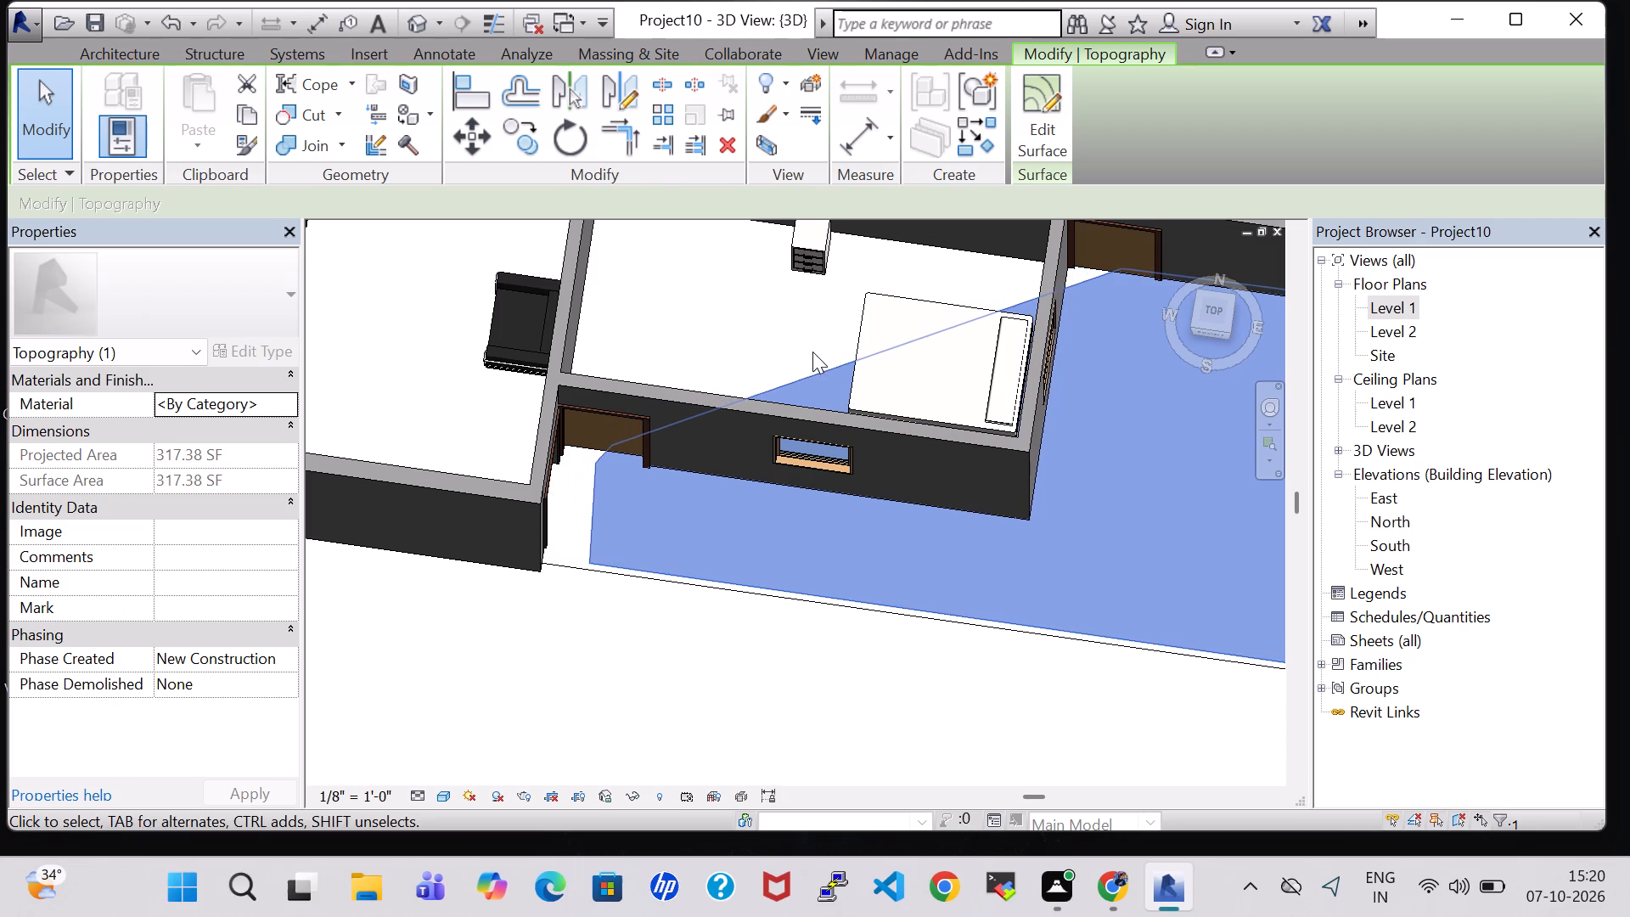
key("Right")
key("Right")
key("Right")
key("Right")
key("Right")
key("Right")
key("Right")
key("Right")
key("Right")
key("Right")
key("Right")
key("Right")
key("Right")
key("Right")
key("Right")
key("Right")
key("Right")
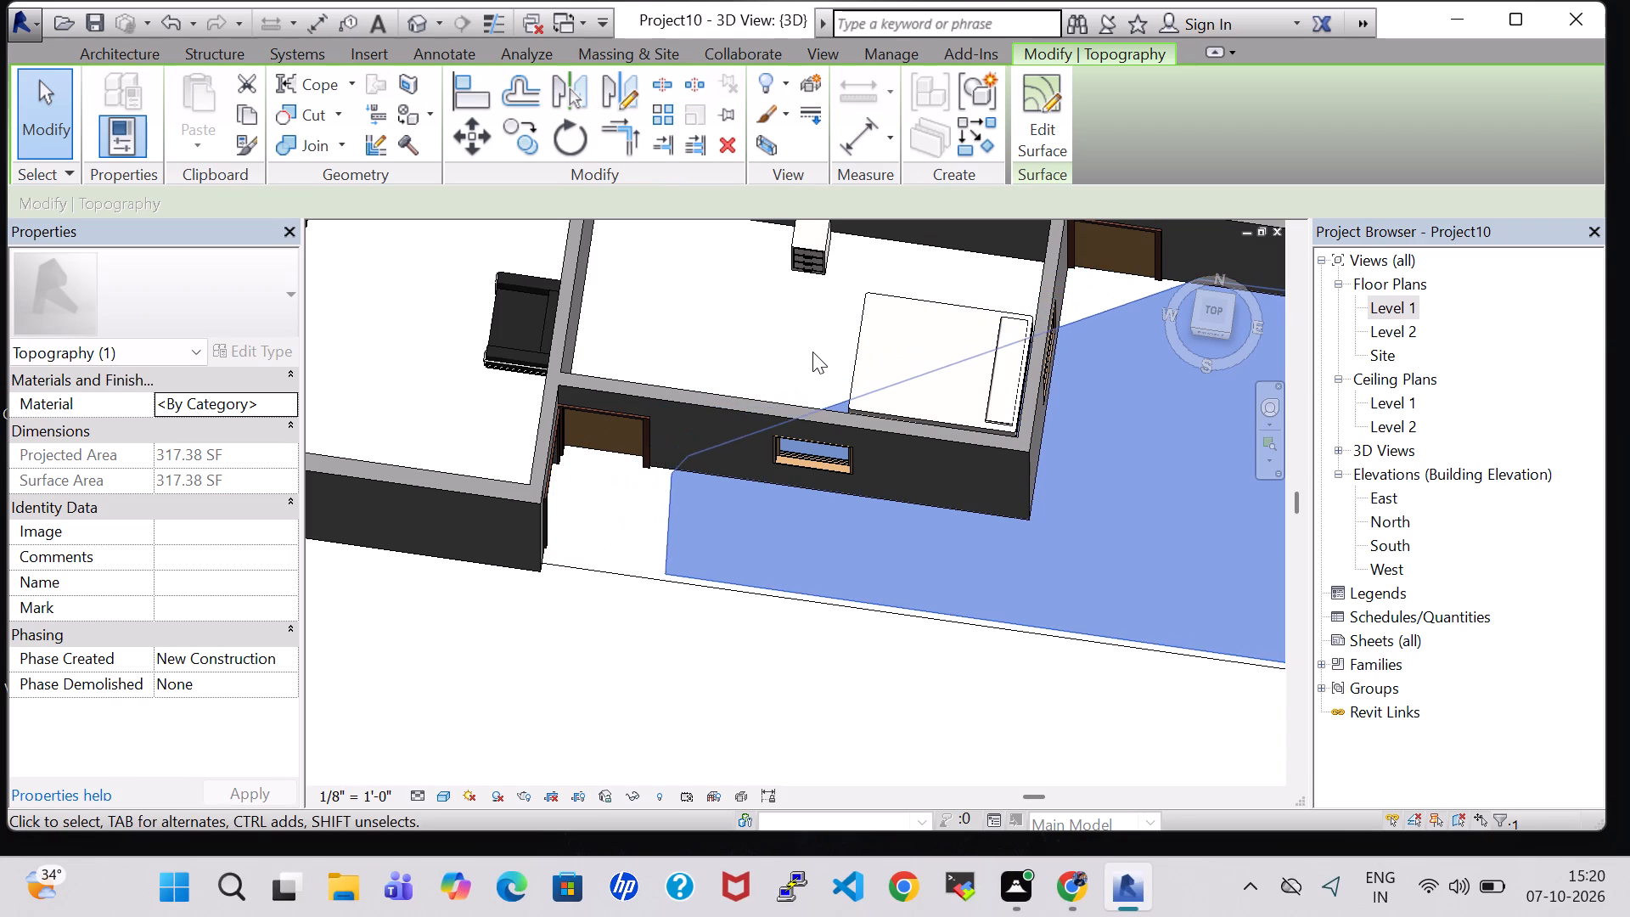
key("Right")
key("Right")
key("Right")
key("Right")
key("Right")
key("Right")
key("Right")
key("Right")
key("Right")
key("Right")
key("Right")
key("Right")
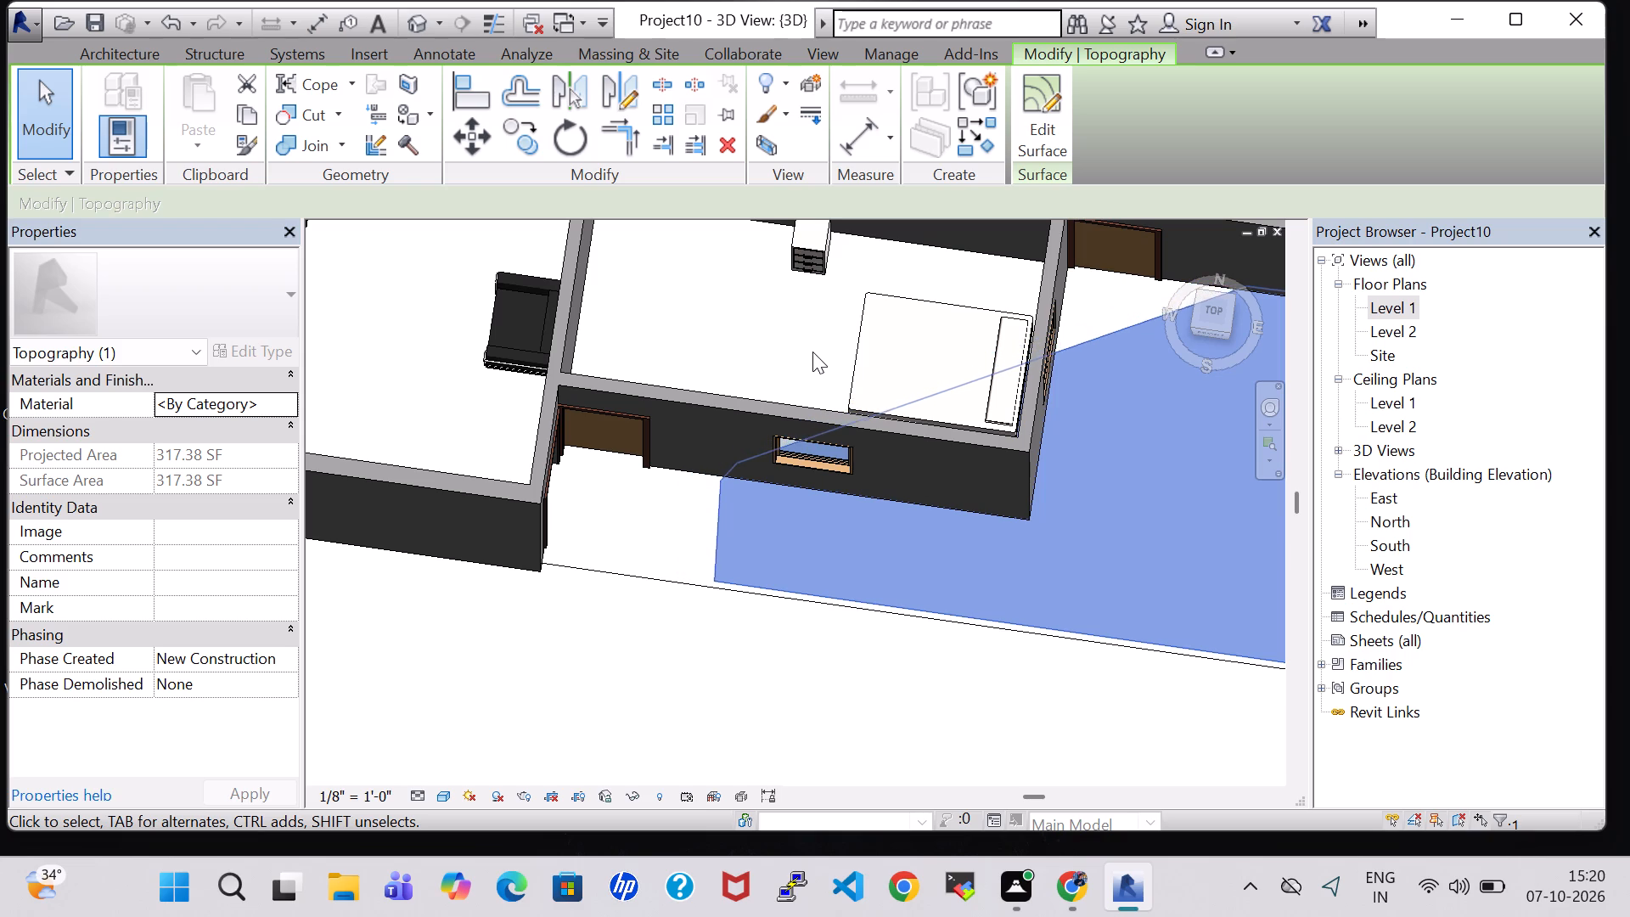
key("Right")
key("Right")
key("Right")
key("Right")
key("Right")
key("Right")
key("Right")
key("Right")
key("Right")
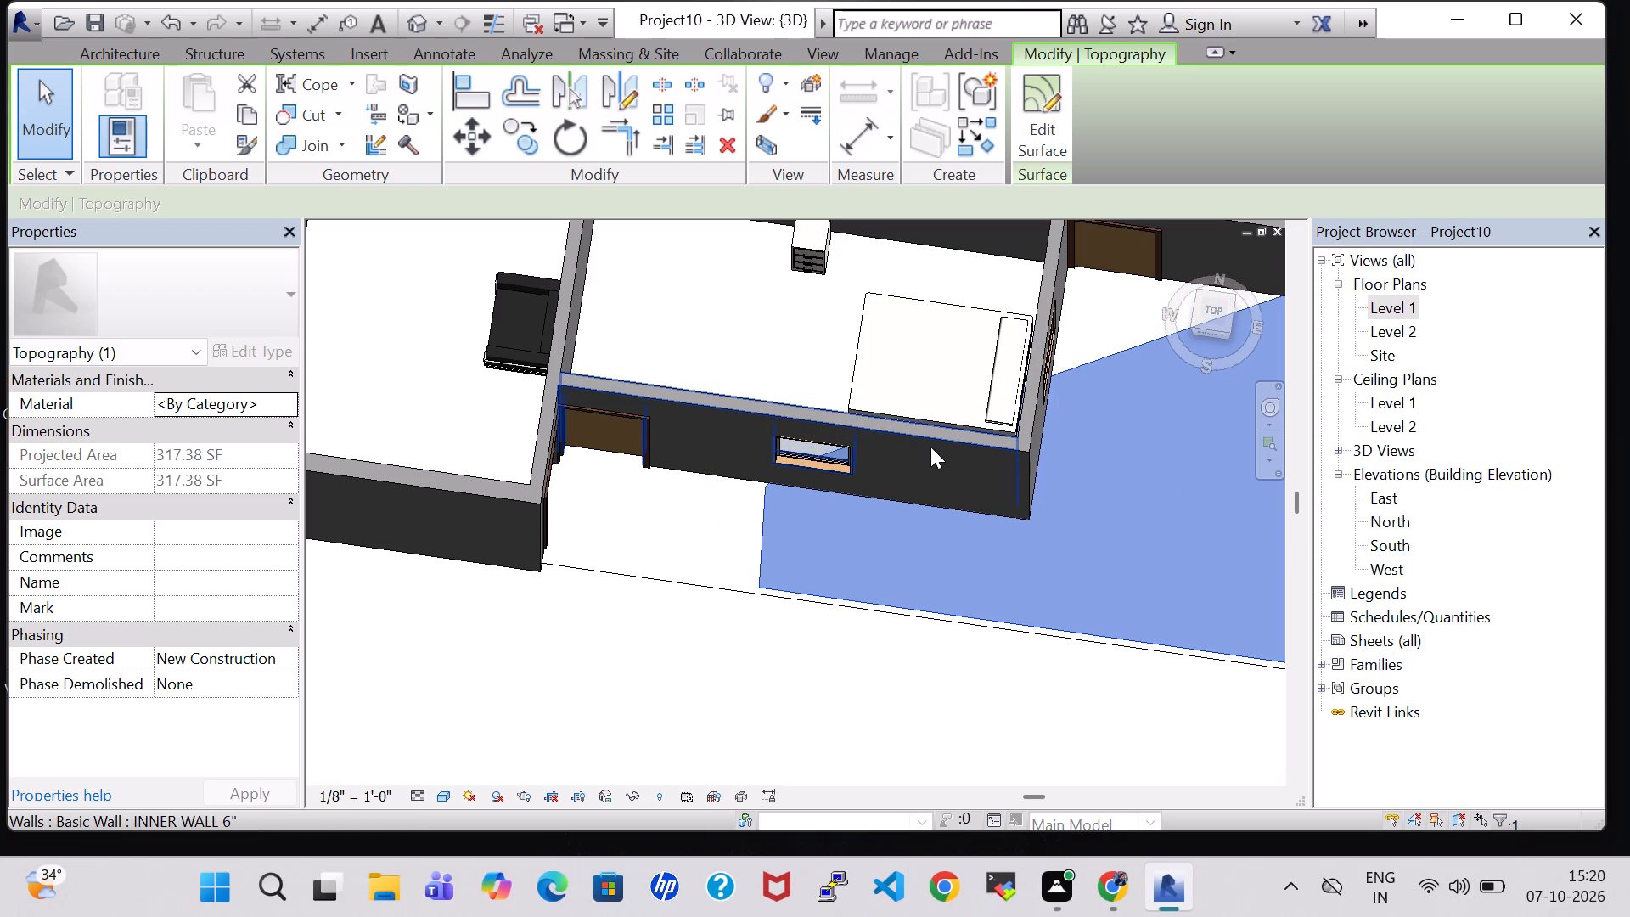
key("Right")
Move the toposurface further east until its west edge reaches the bedroom's southeast corner, and nudge it slightly north.
left_click(765, 552)
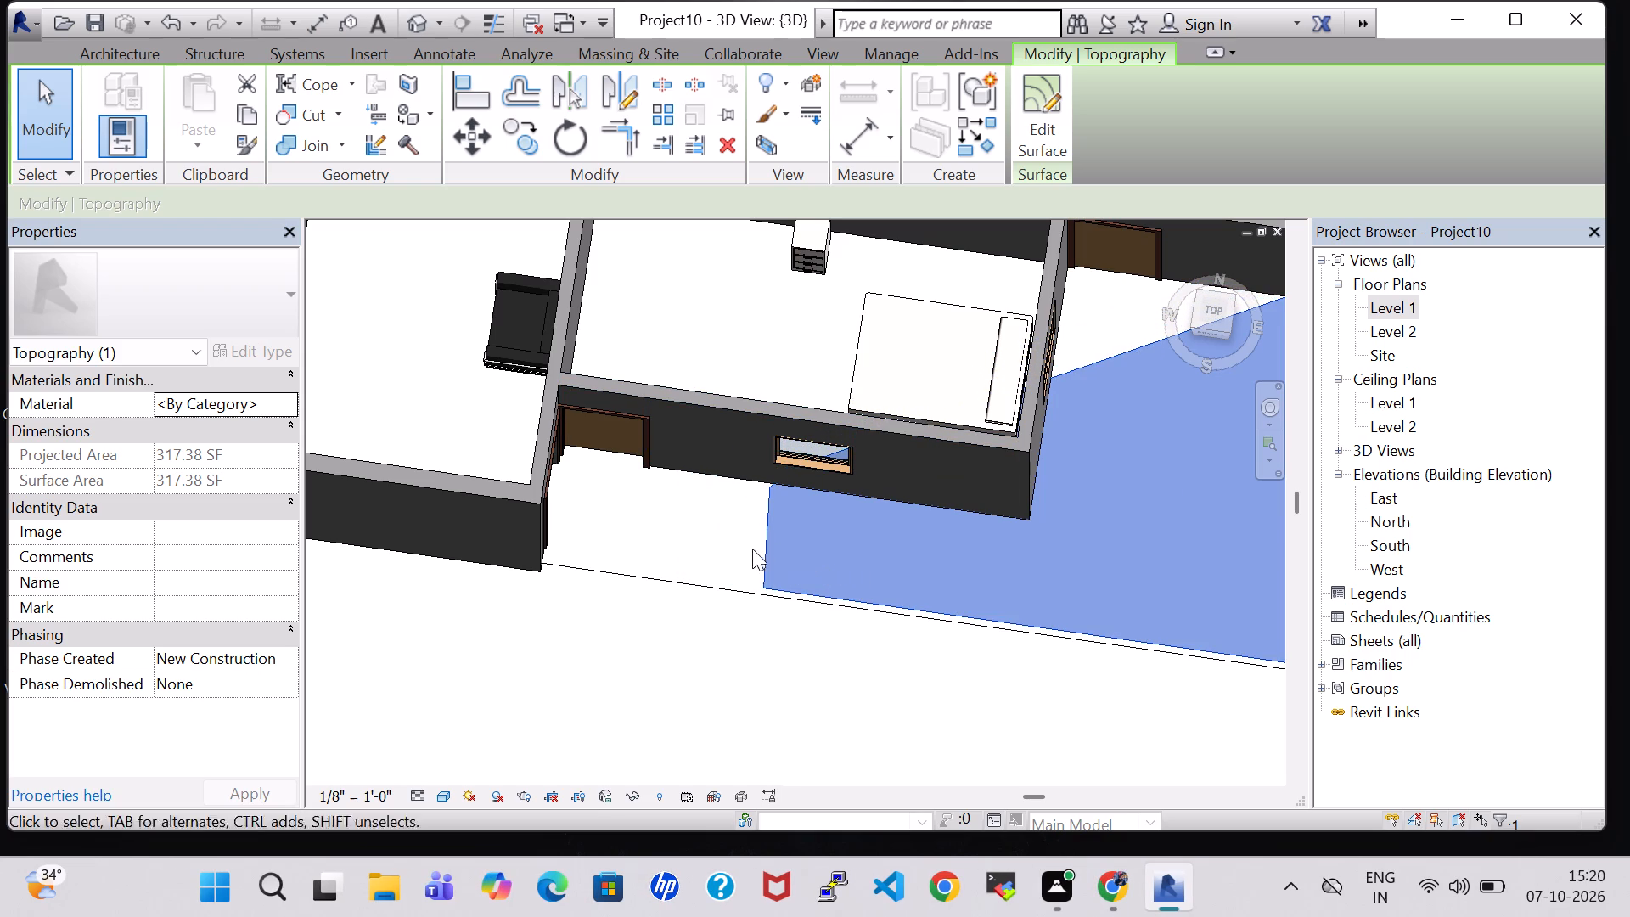
left_click_drag(767, 547, 1047, 577)
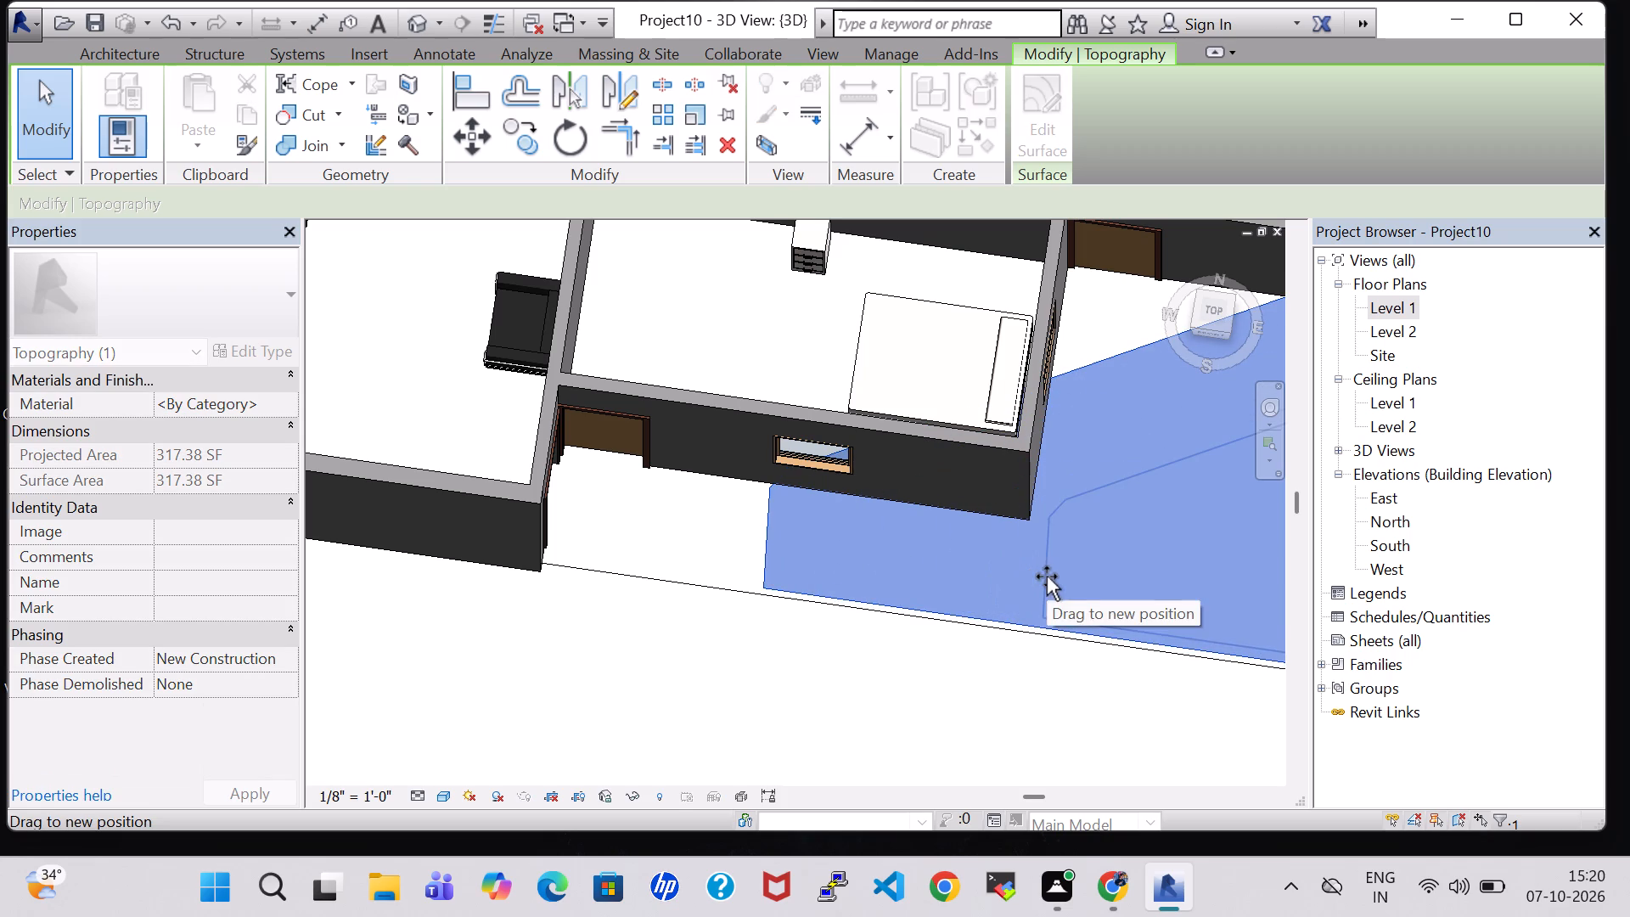
left_click_drag(1047, 577, 1033, 582)
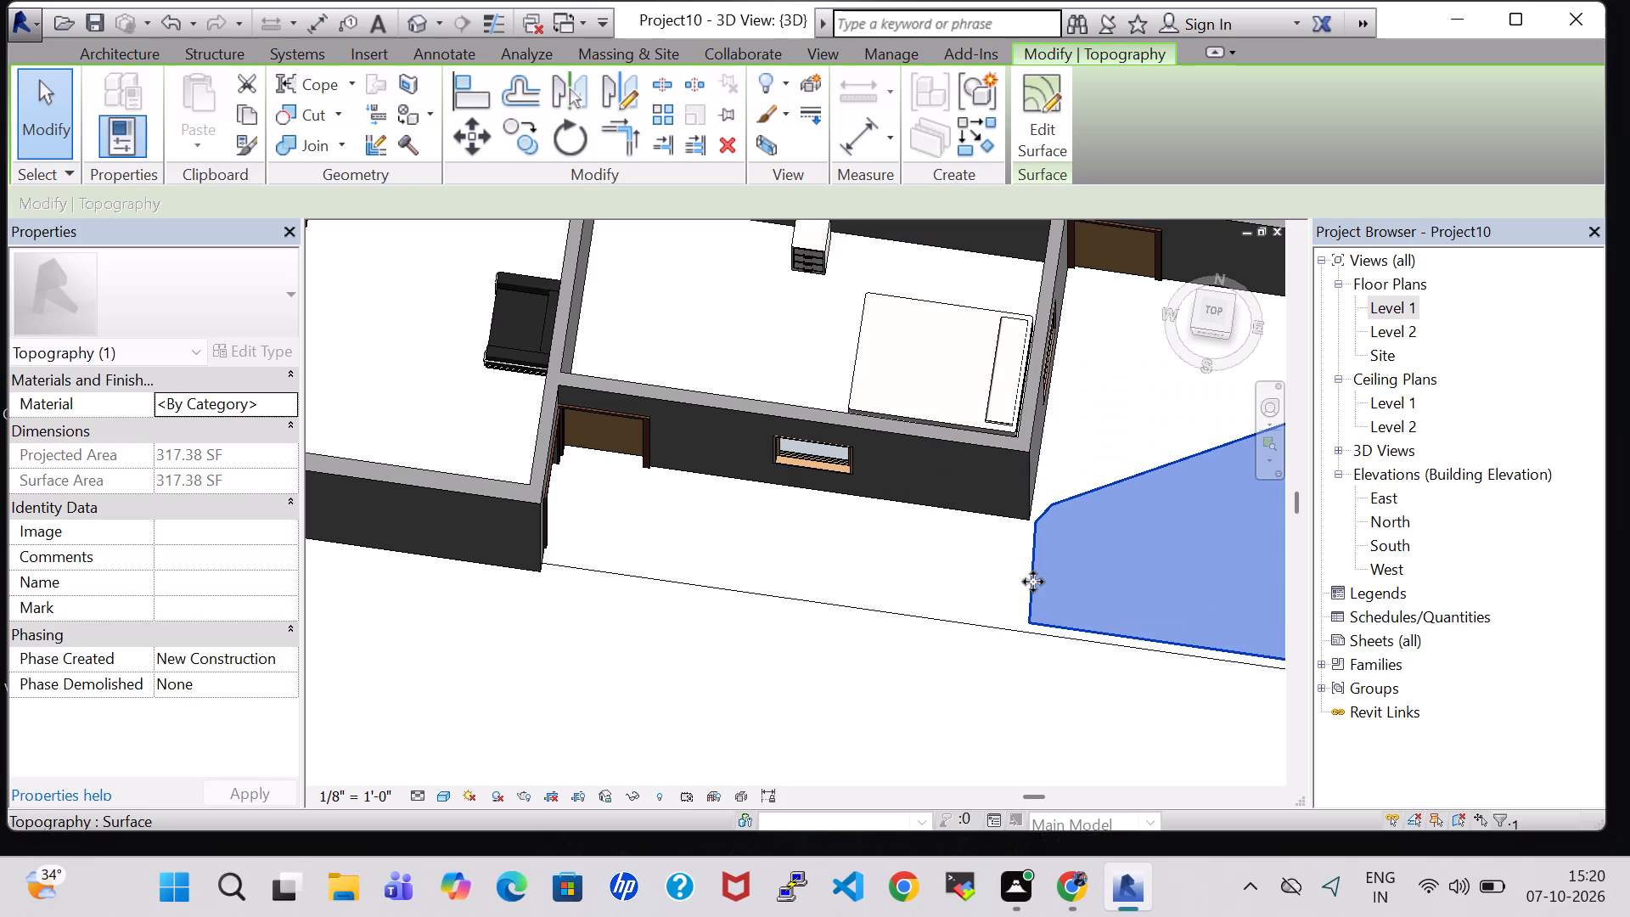
left_click(1143, 441)
left_click(1195, 455)
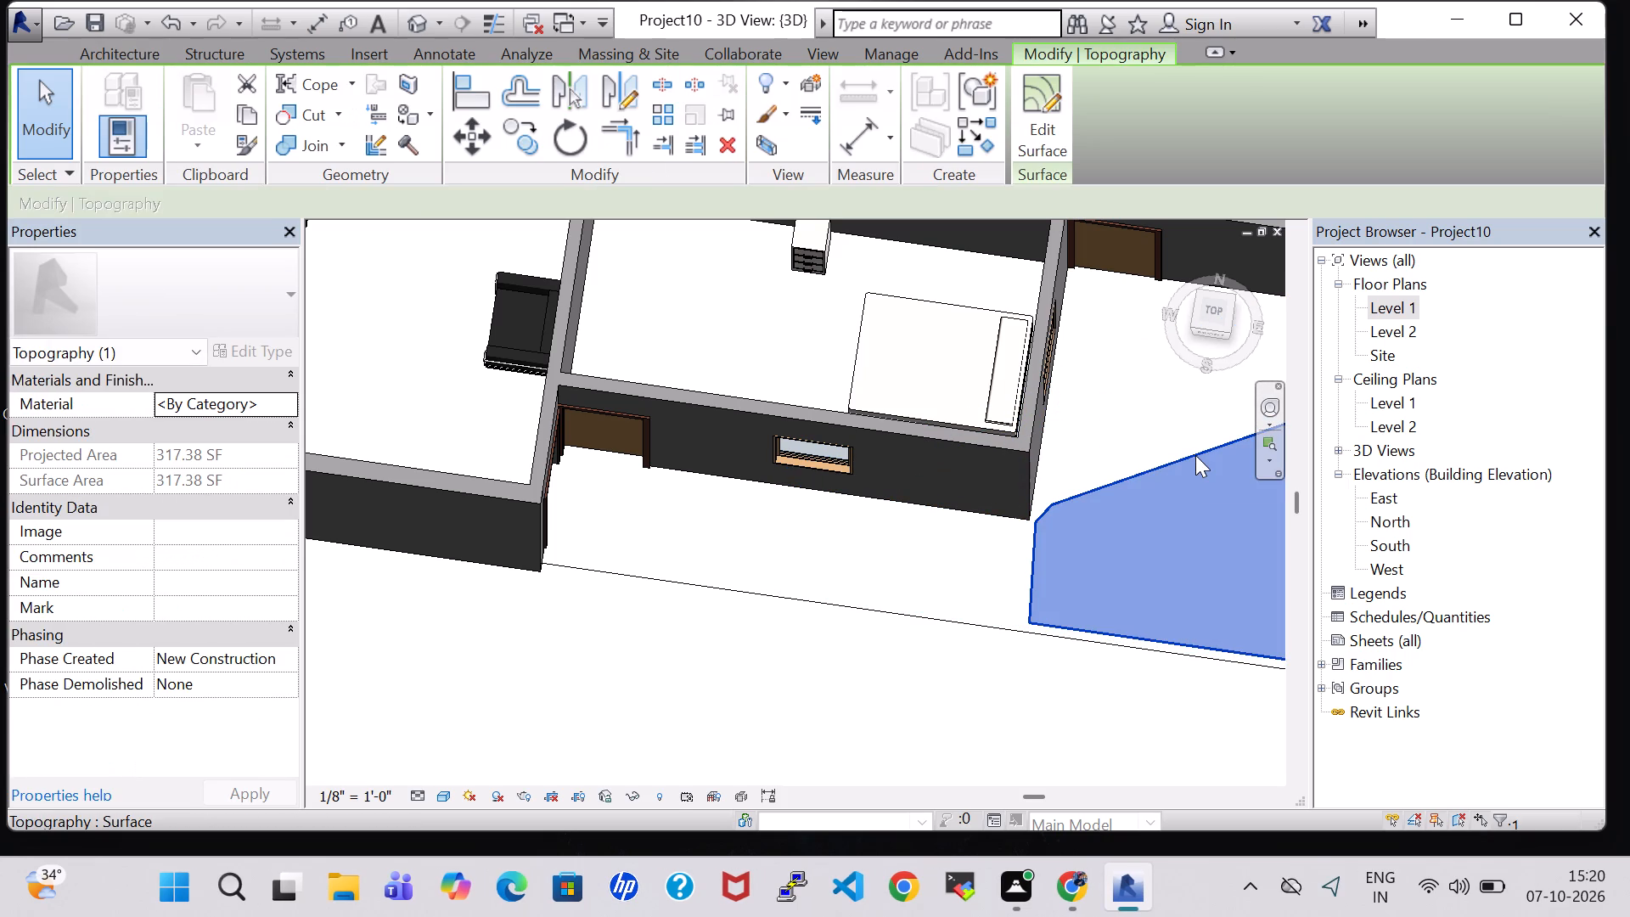
left_click_drag(1195, 455, 1195, 435)
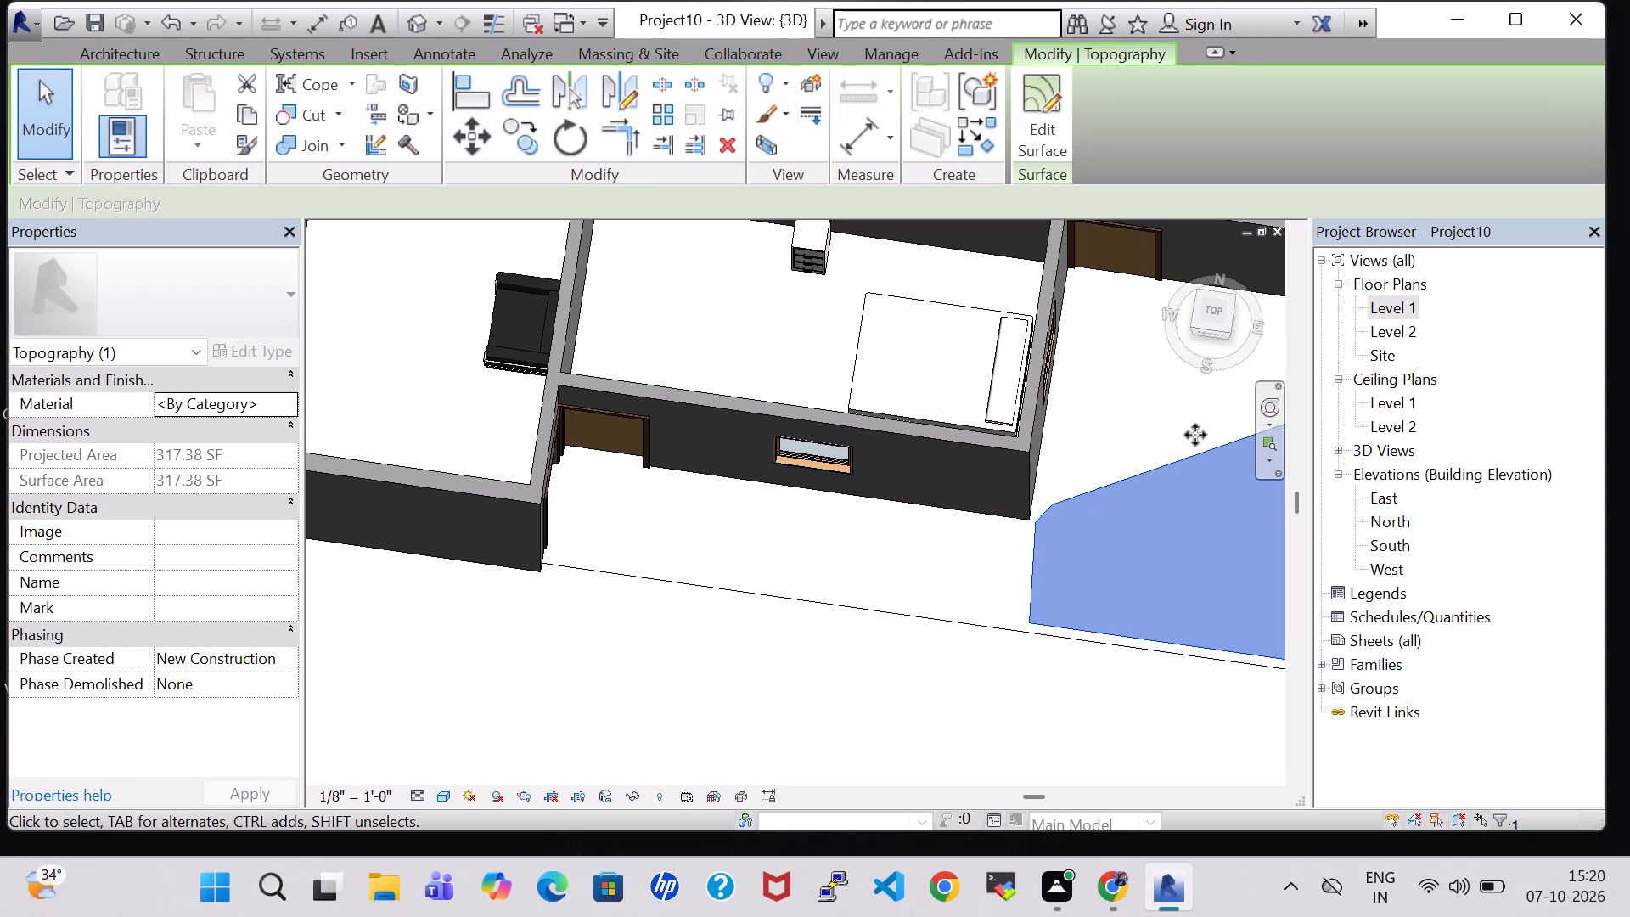
left_click(1210, 451)
key("Up")
key("Up")
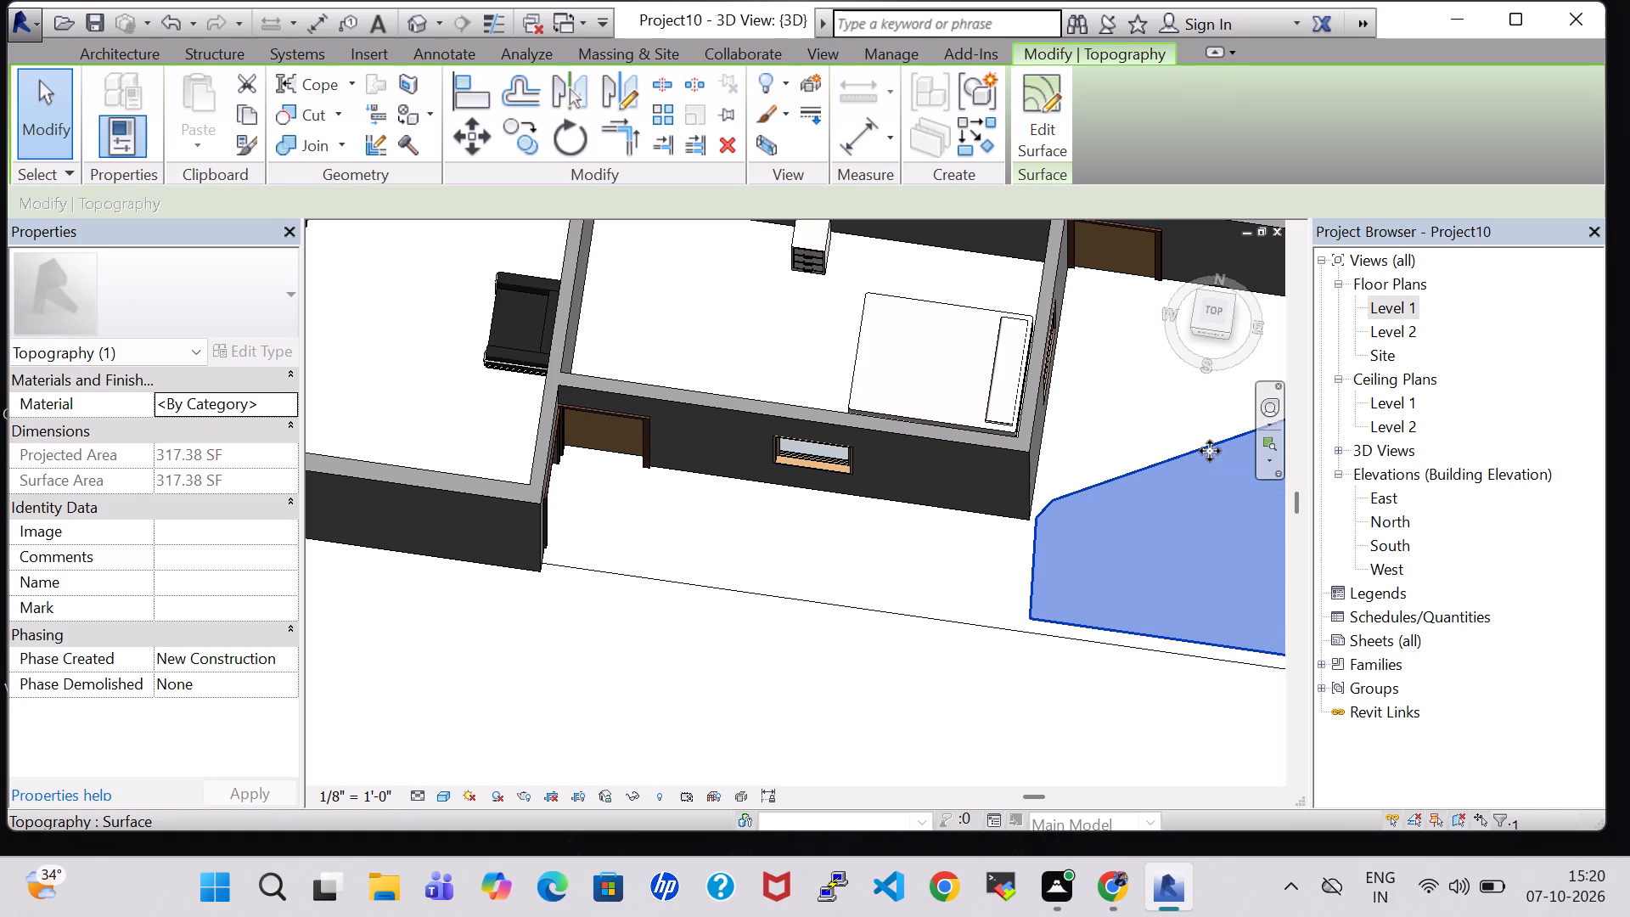
key("Up")
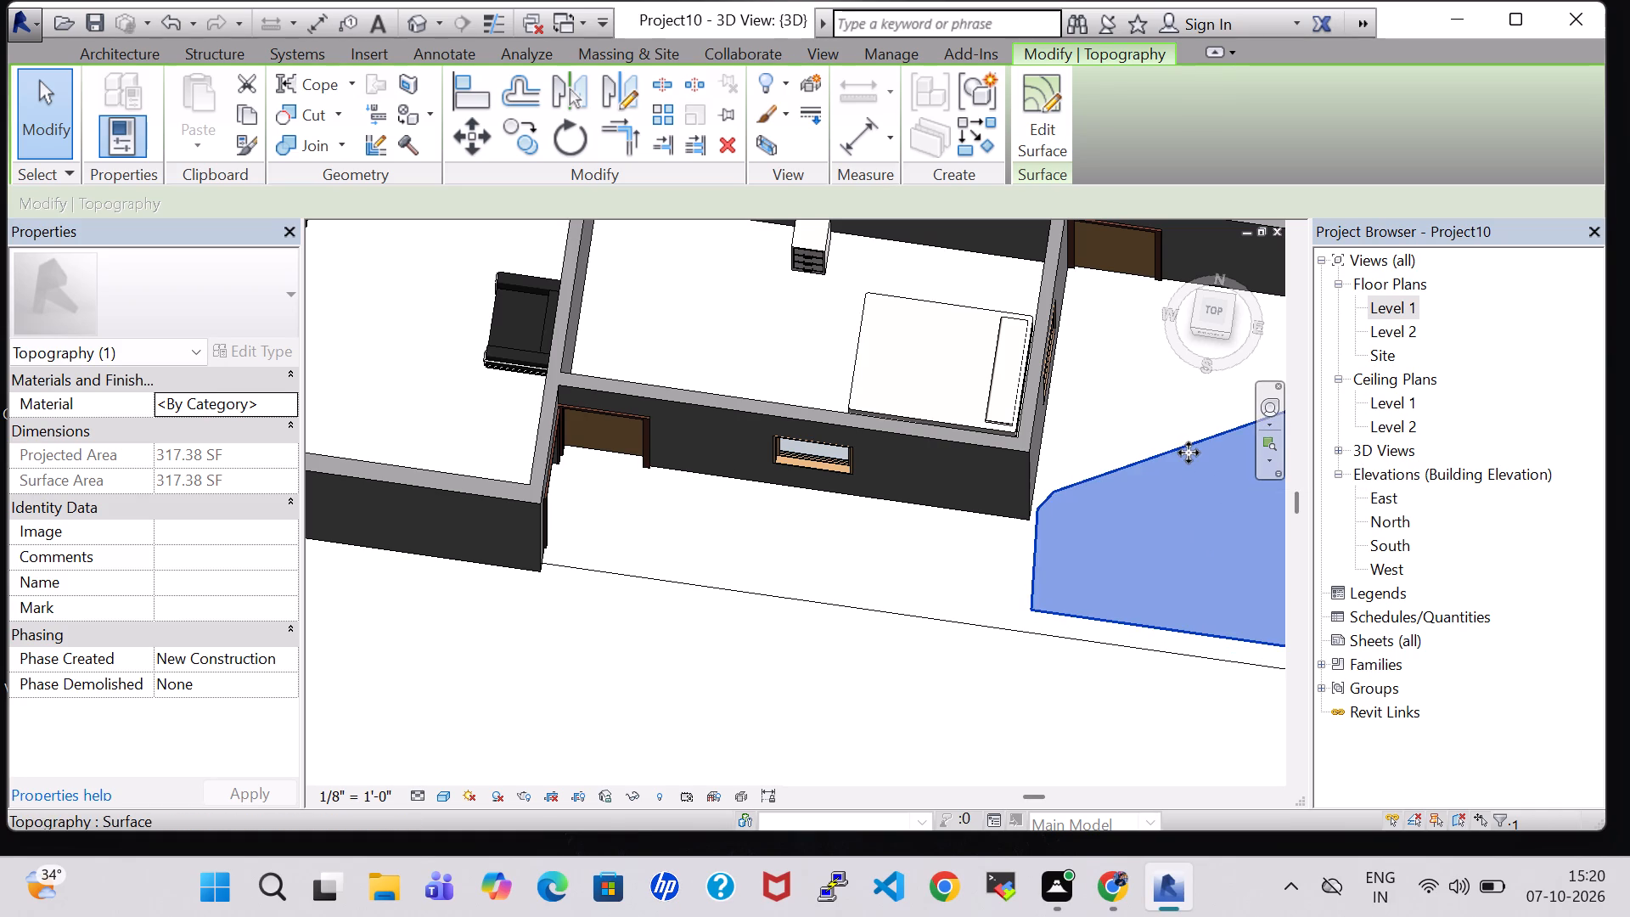
Extend the toposurface's boundary with points at the door north of it, the south room separation line and the bedroom's southeast corner.
middle_click_drag(1178, 432, 1149, 442)
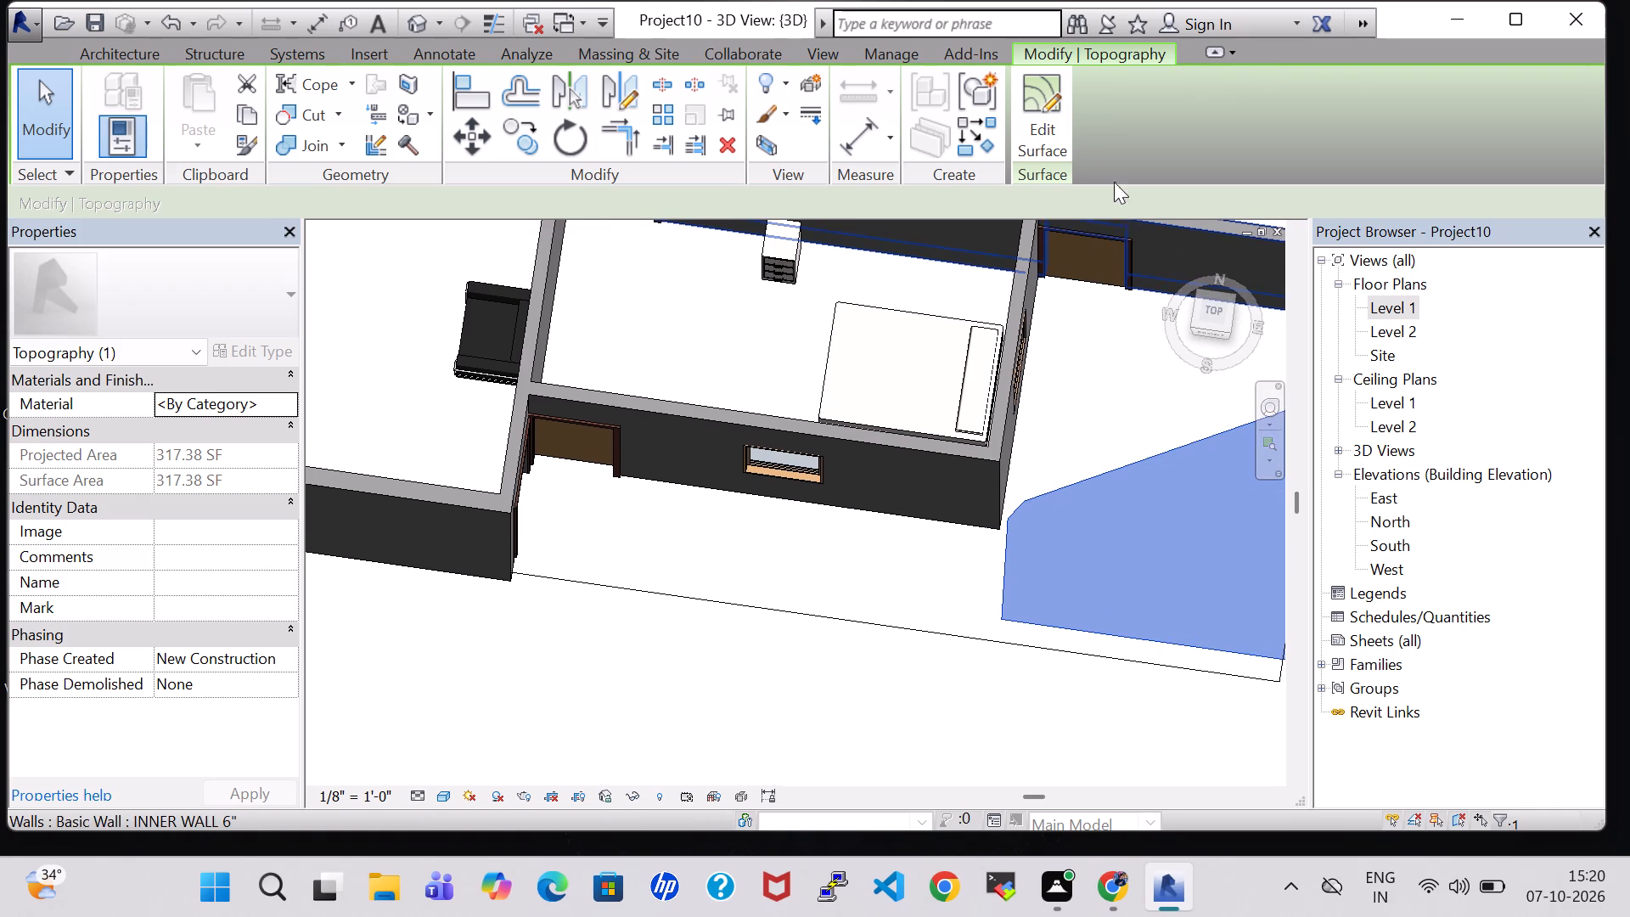
left_click(1031, 104)
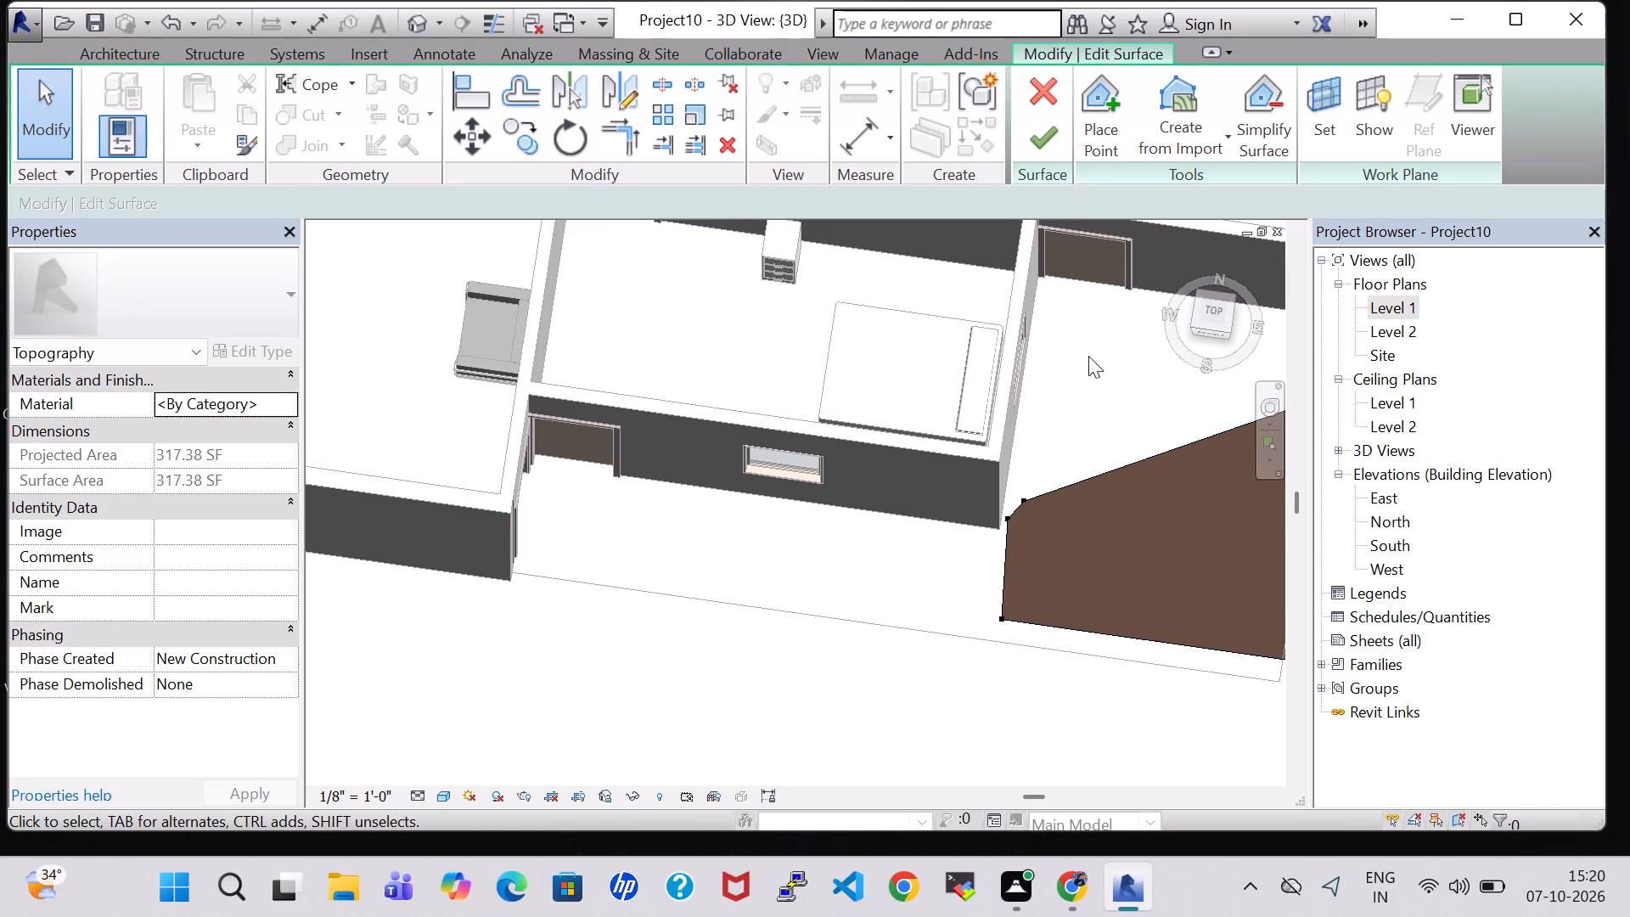
left_click(1101, 141)
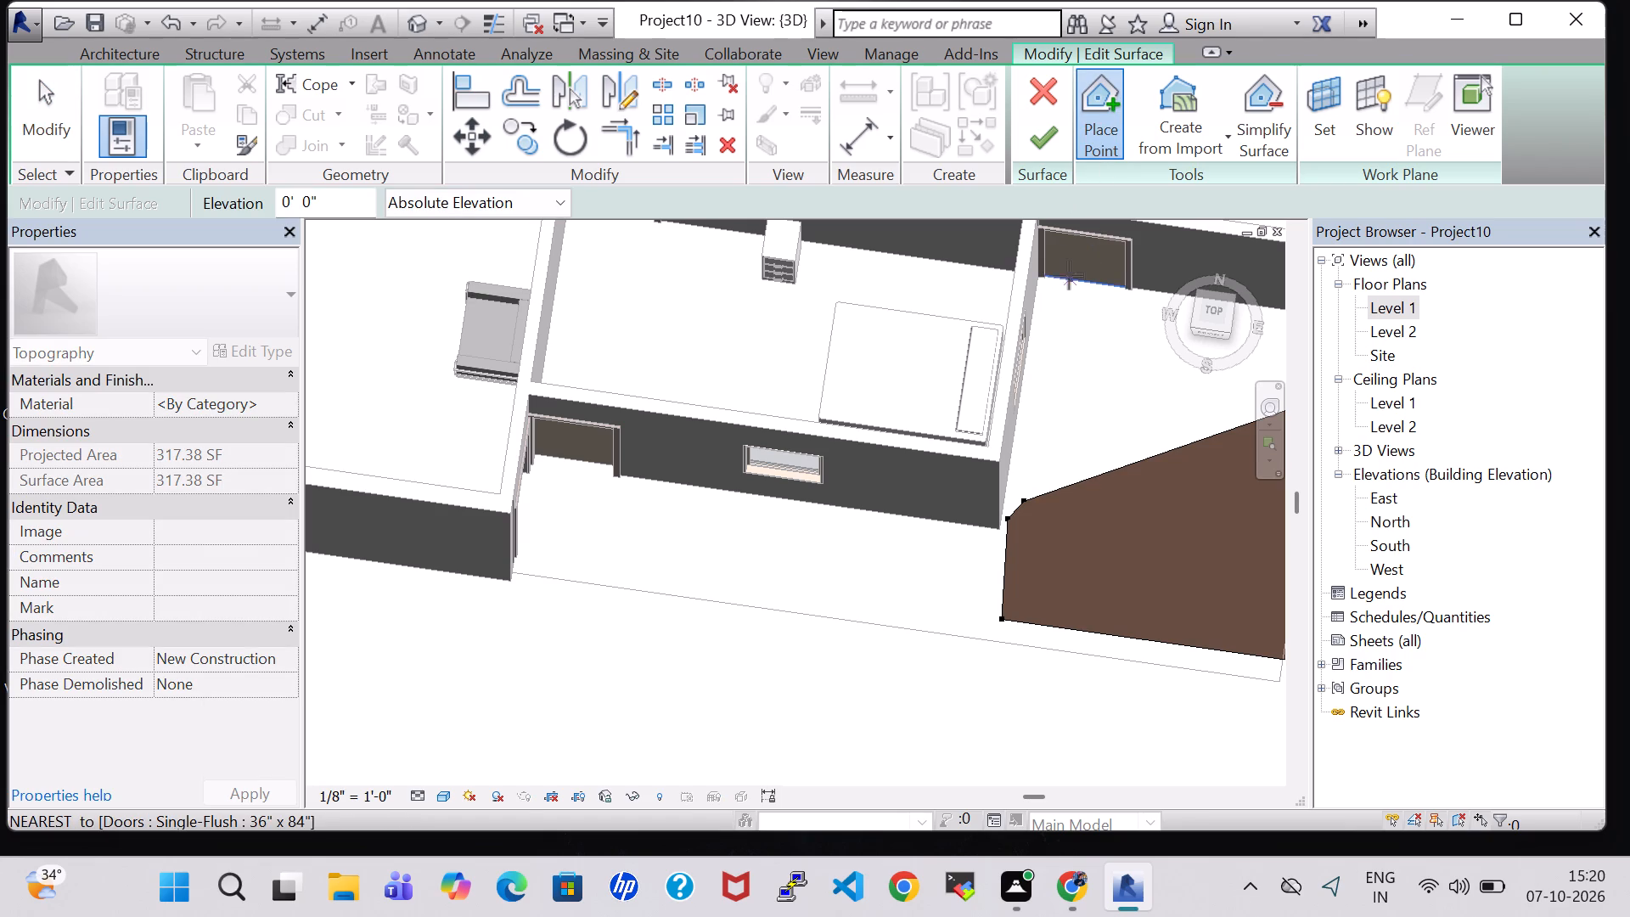
left_click(1047, 284)
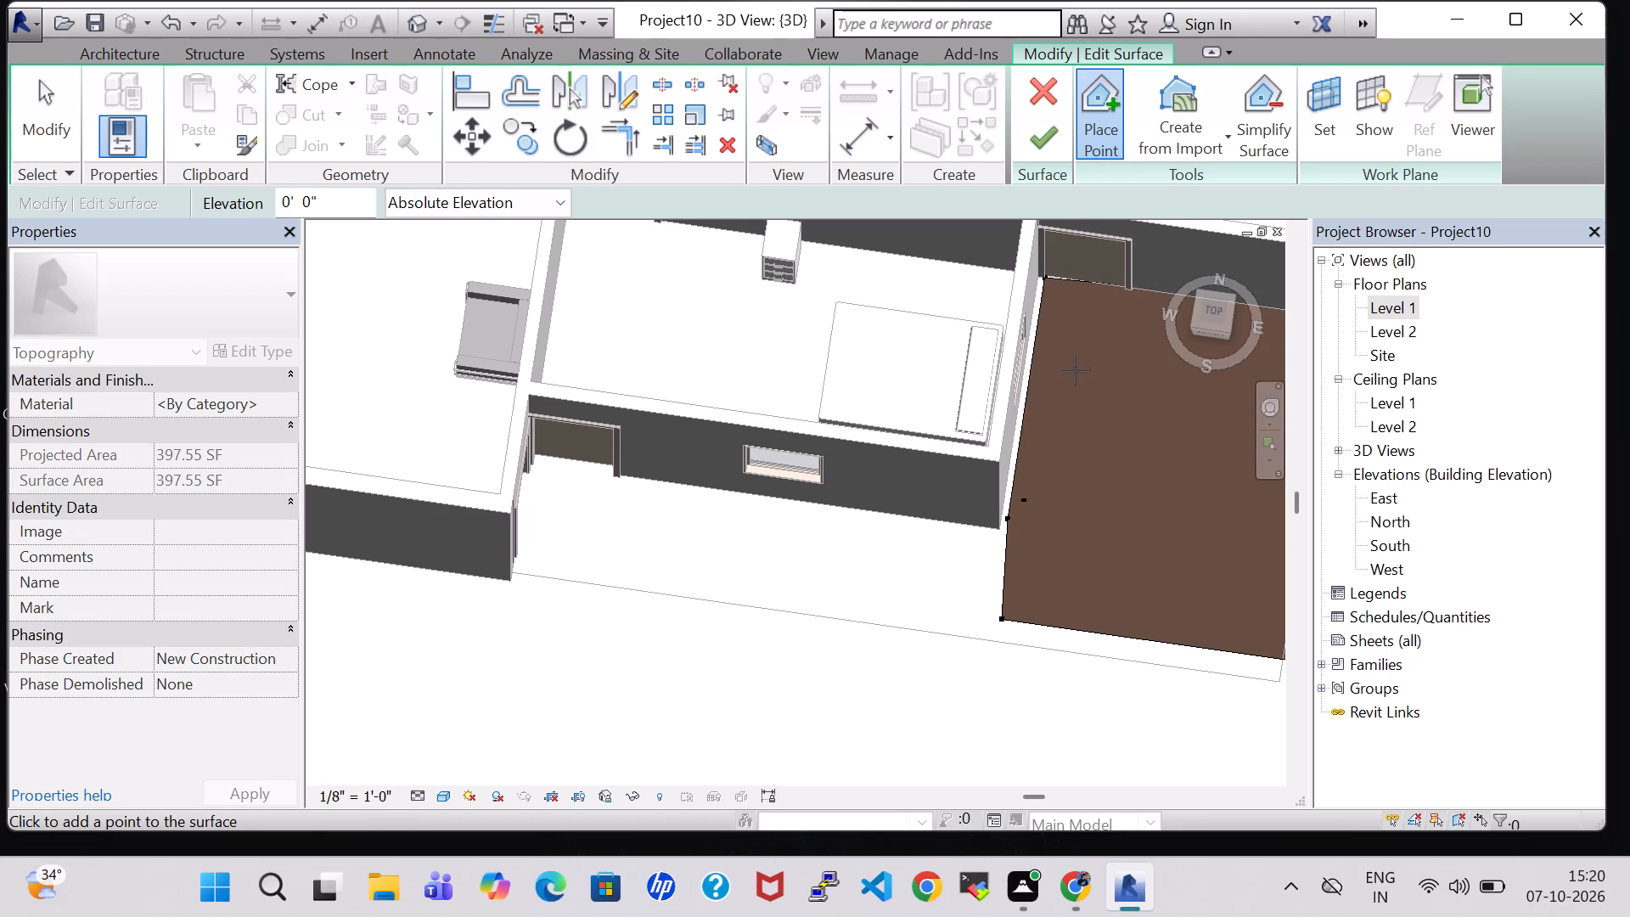
left_click(991, 634)
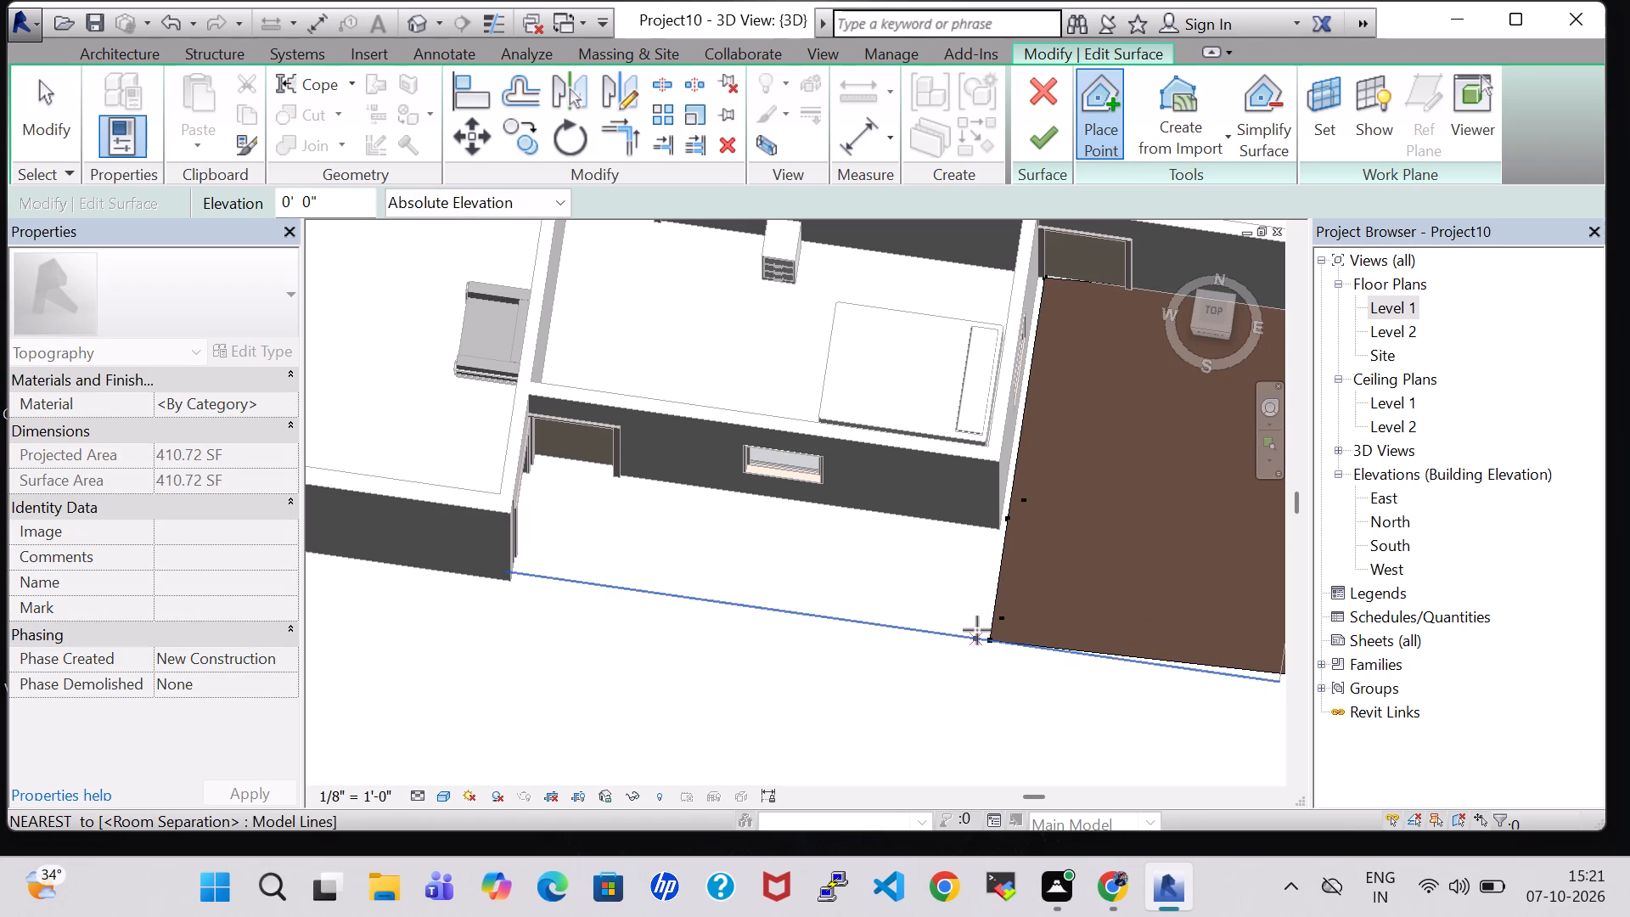
scroll(977, 627, "up", 5)
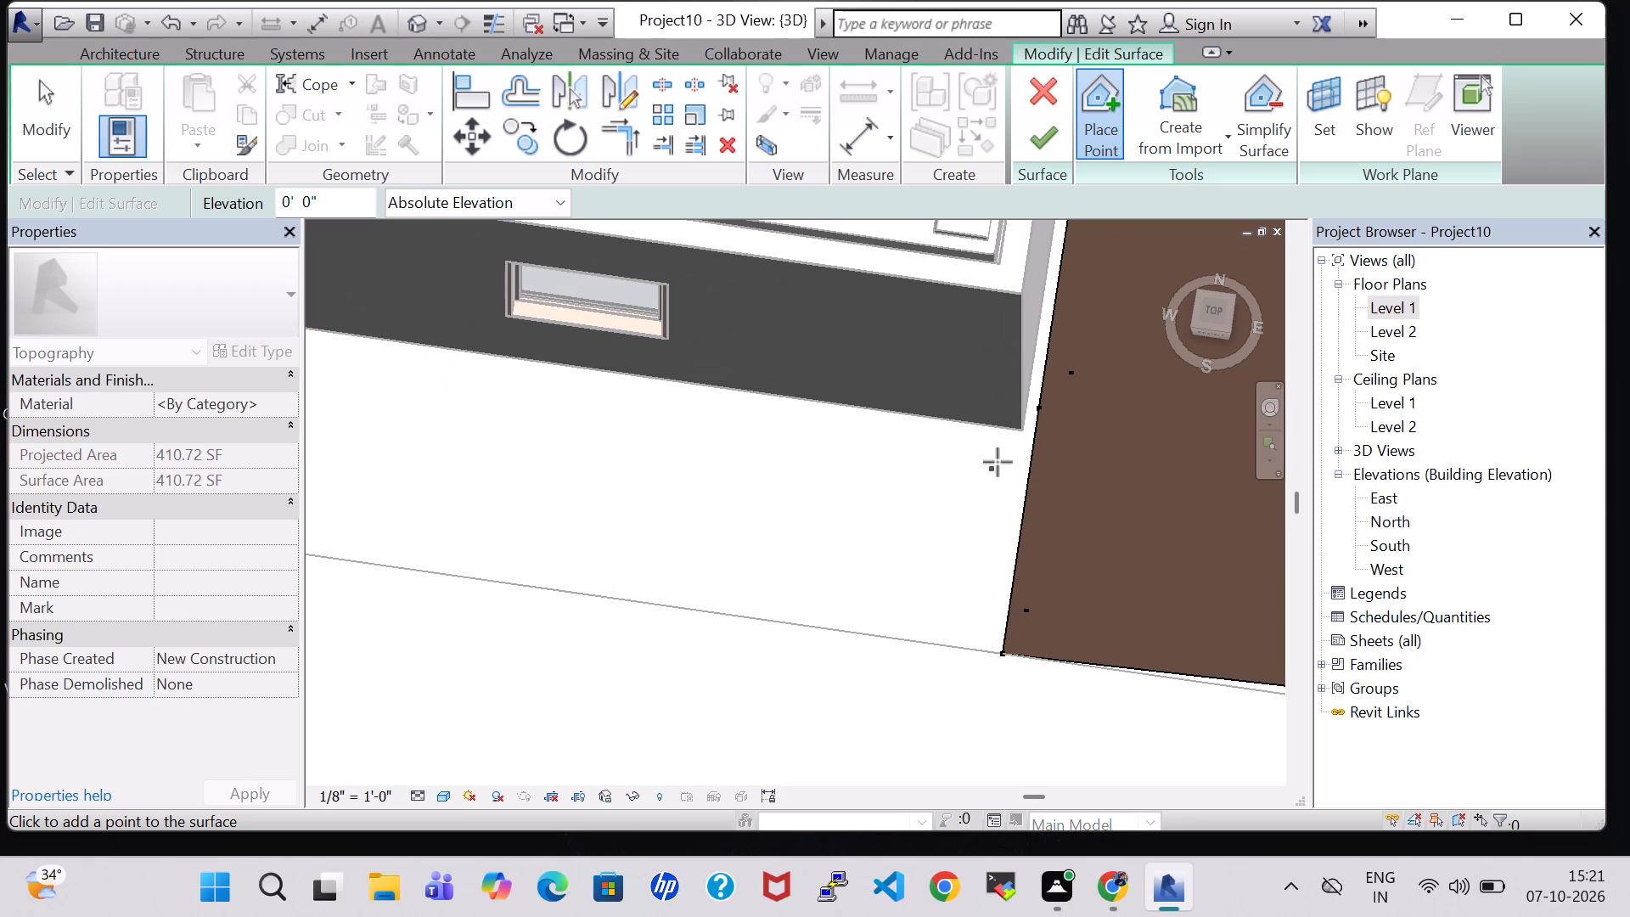
left_click(1022, 431)
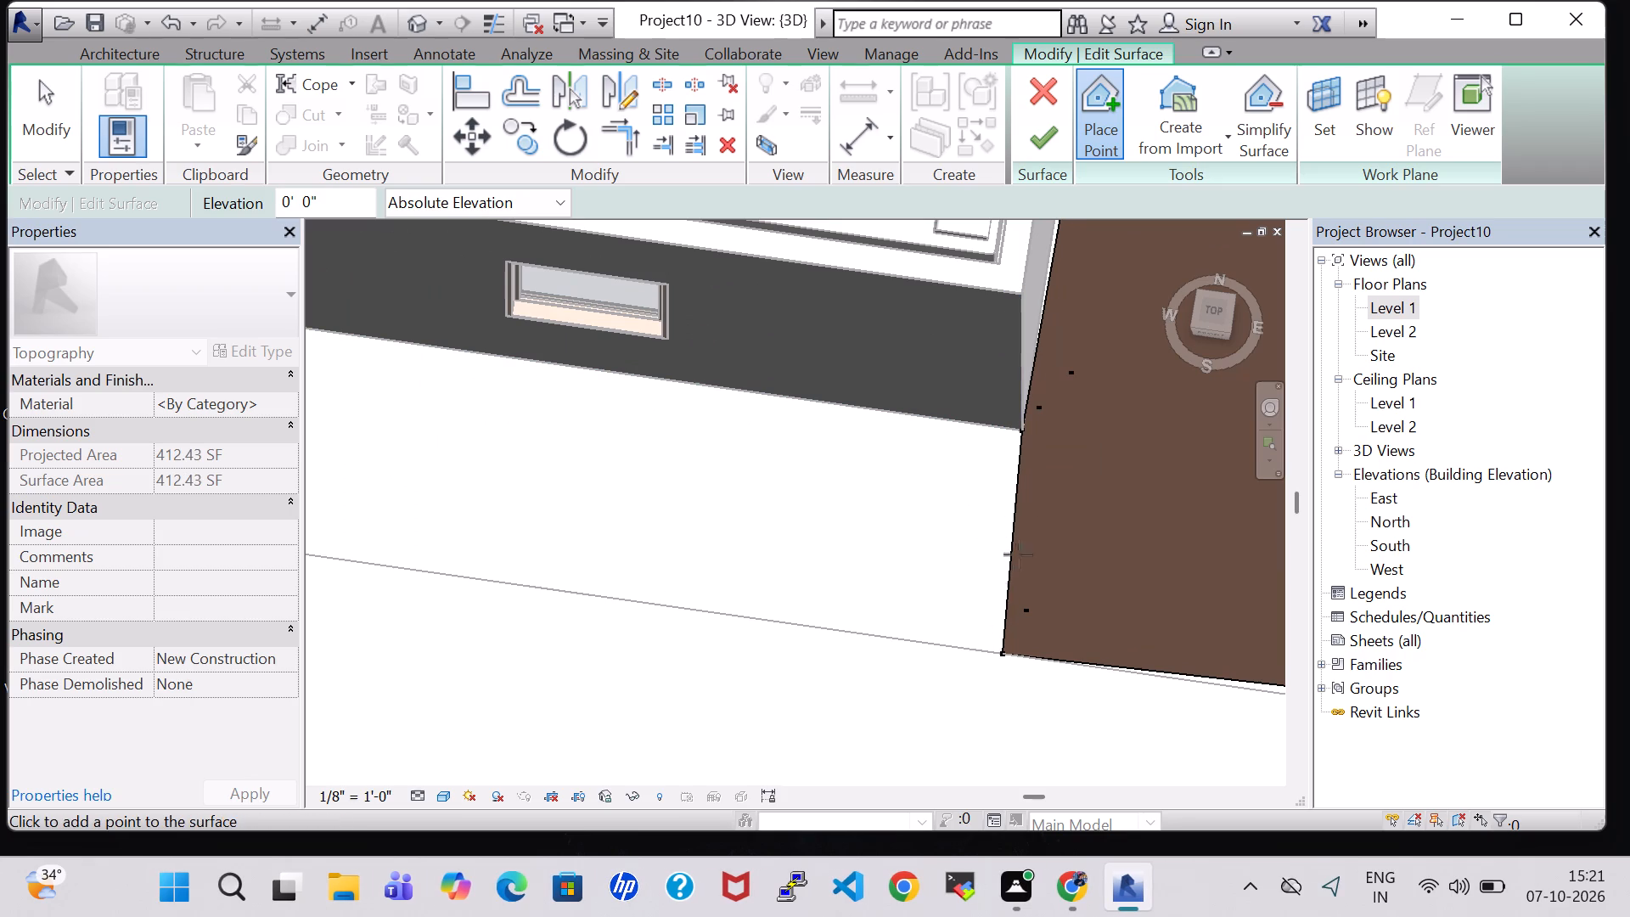
left_click(963, 647)
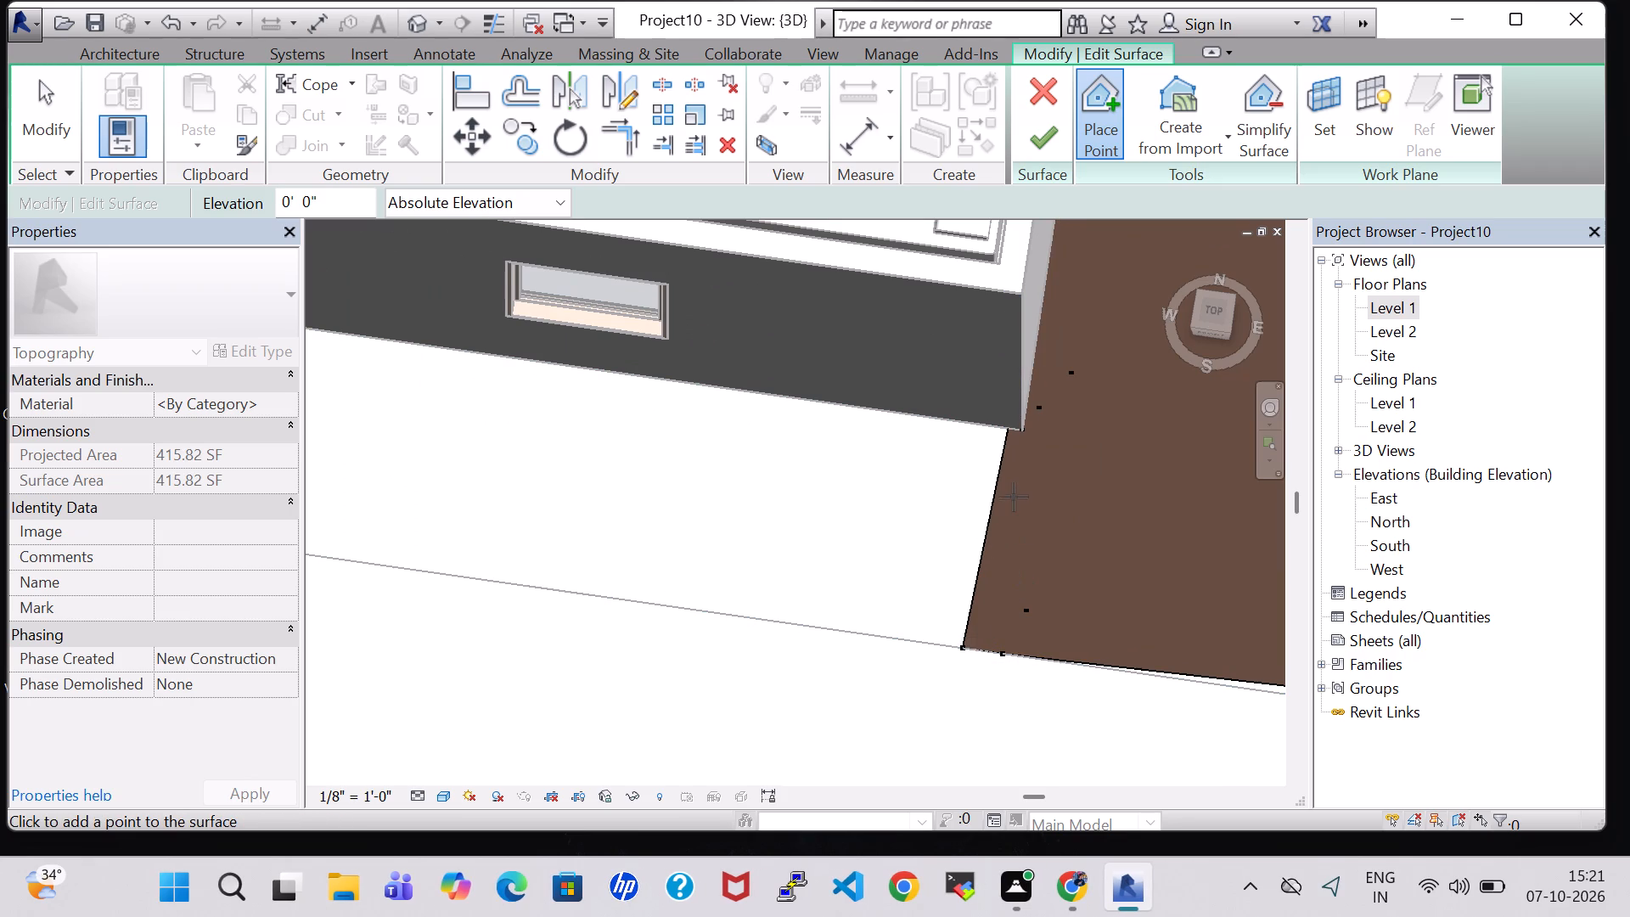
key("ctrl+z")
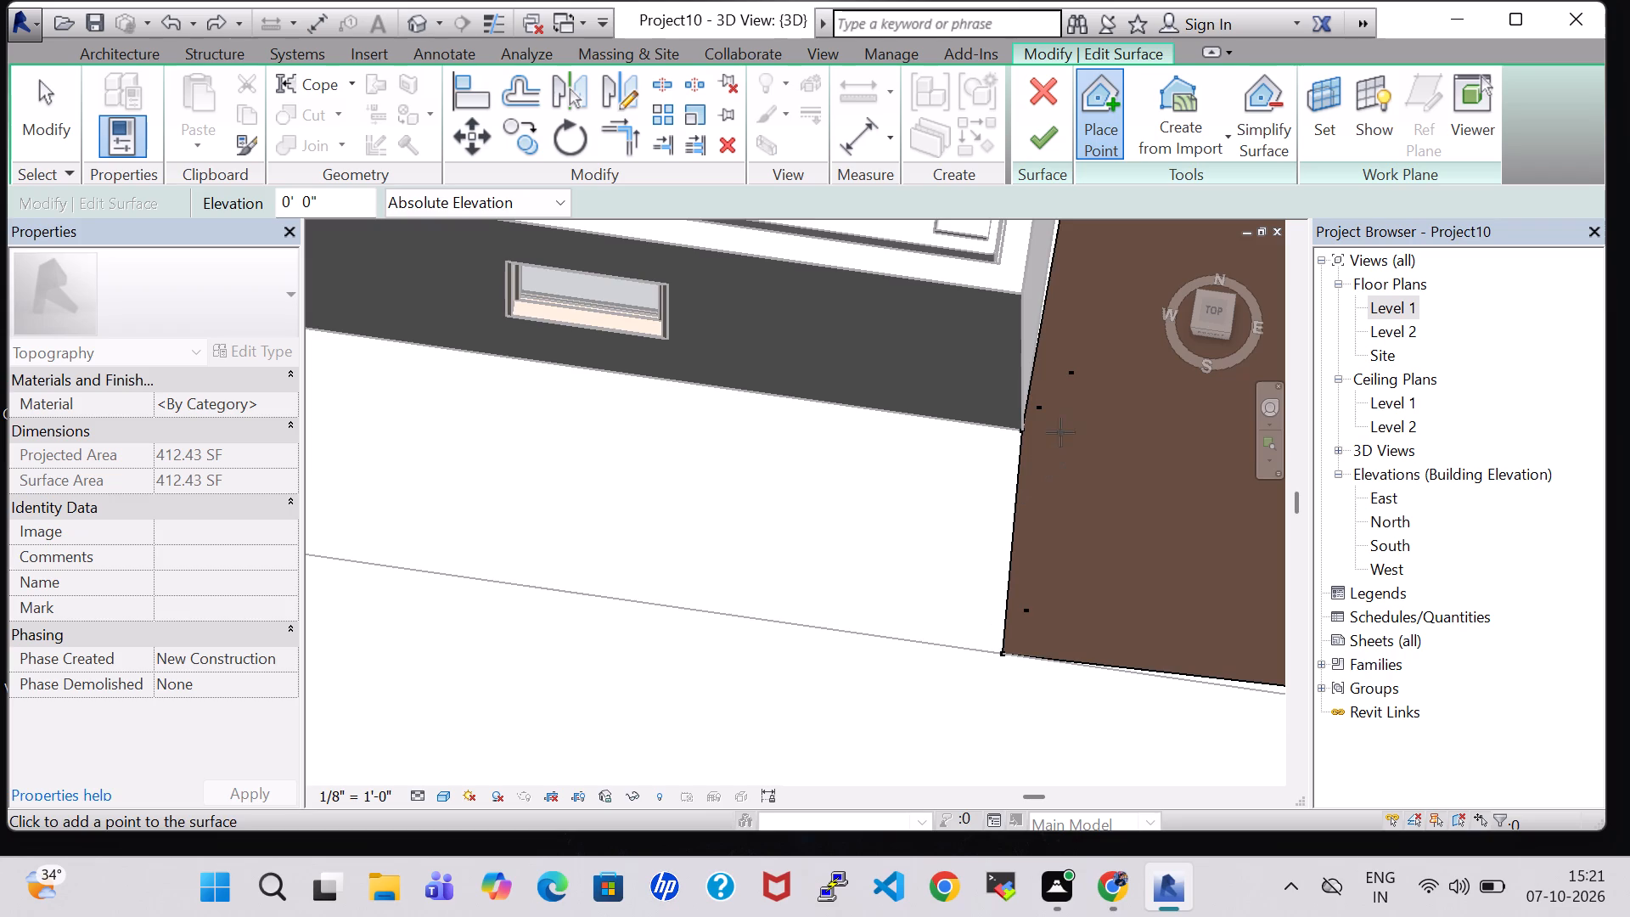
Add boundary points along the bedroom's east wall and at the base of the adjoining door to close the toposurface's northwest gap.
scroll(1060, 432, "up", 1)
middle_click_drag(1060, 432, 1091, 664)
middle_click_drag(1163, 514, 1155, 650)
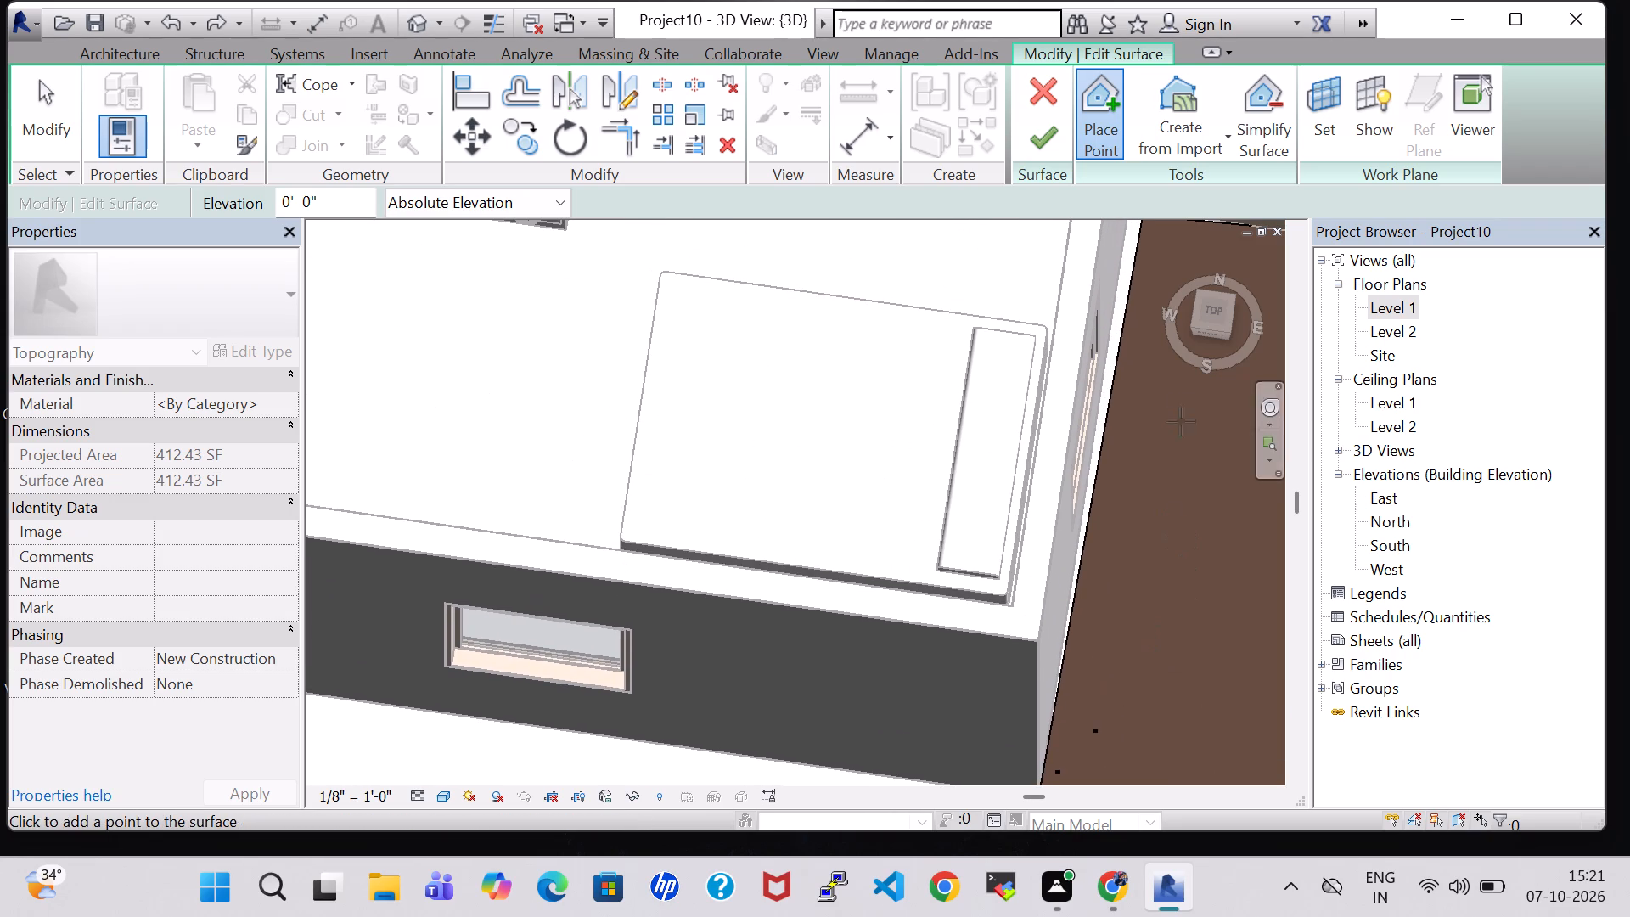
left_click(1115, 356)
middle_click_drag(1123, 356, 1143, 529)
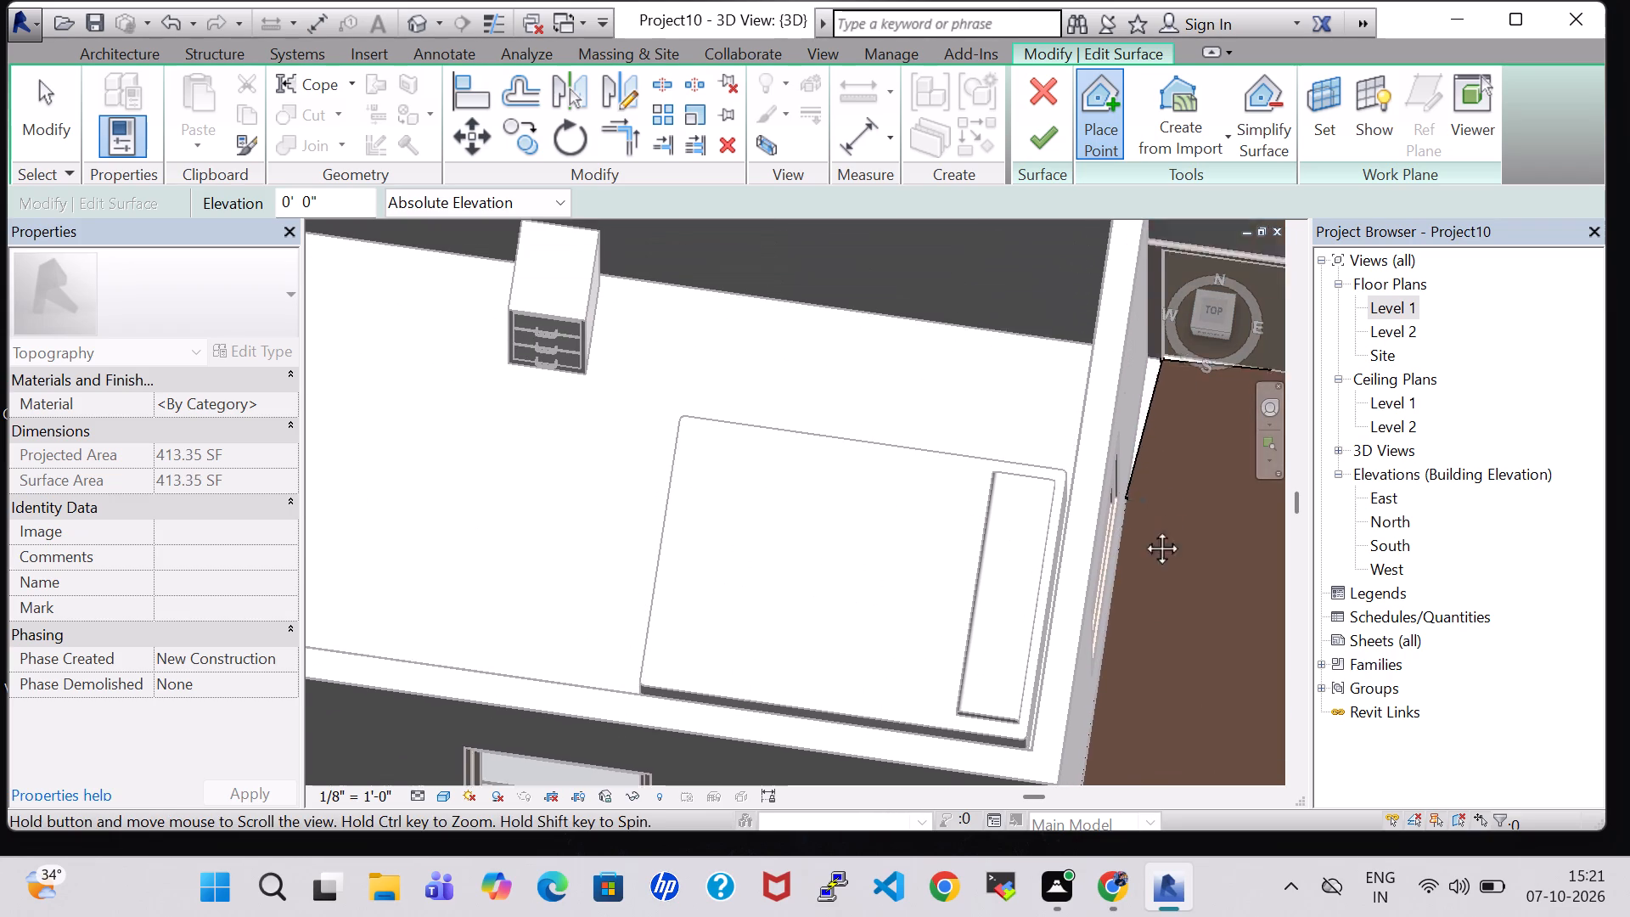
middle_click_drag(1143, 529, 1143, 551)
left_click(1152, 415)
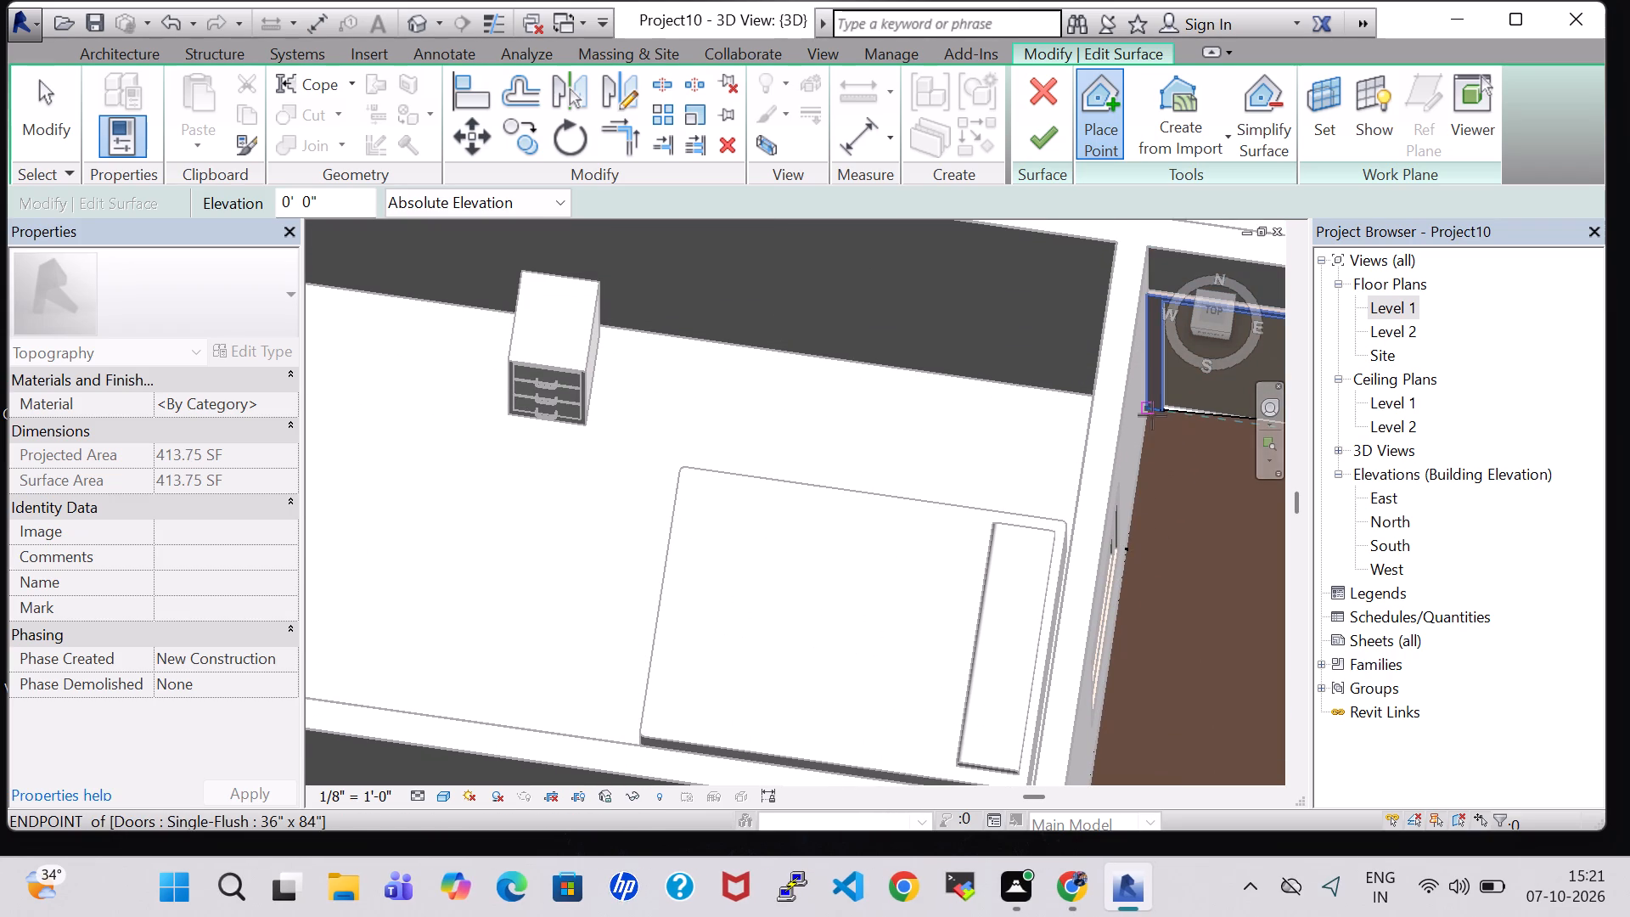
left_click(1181, 409)
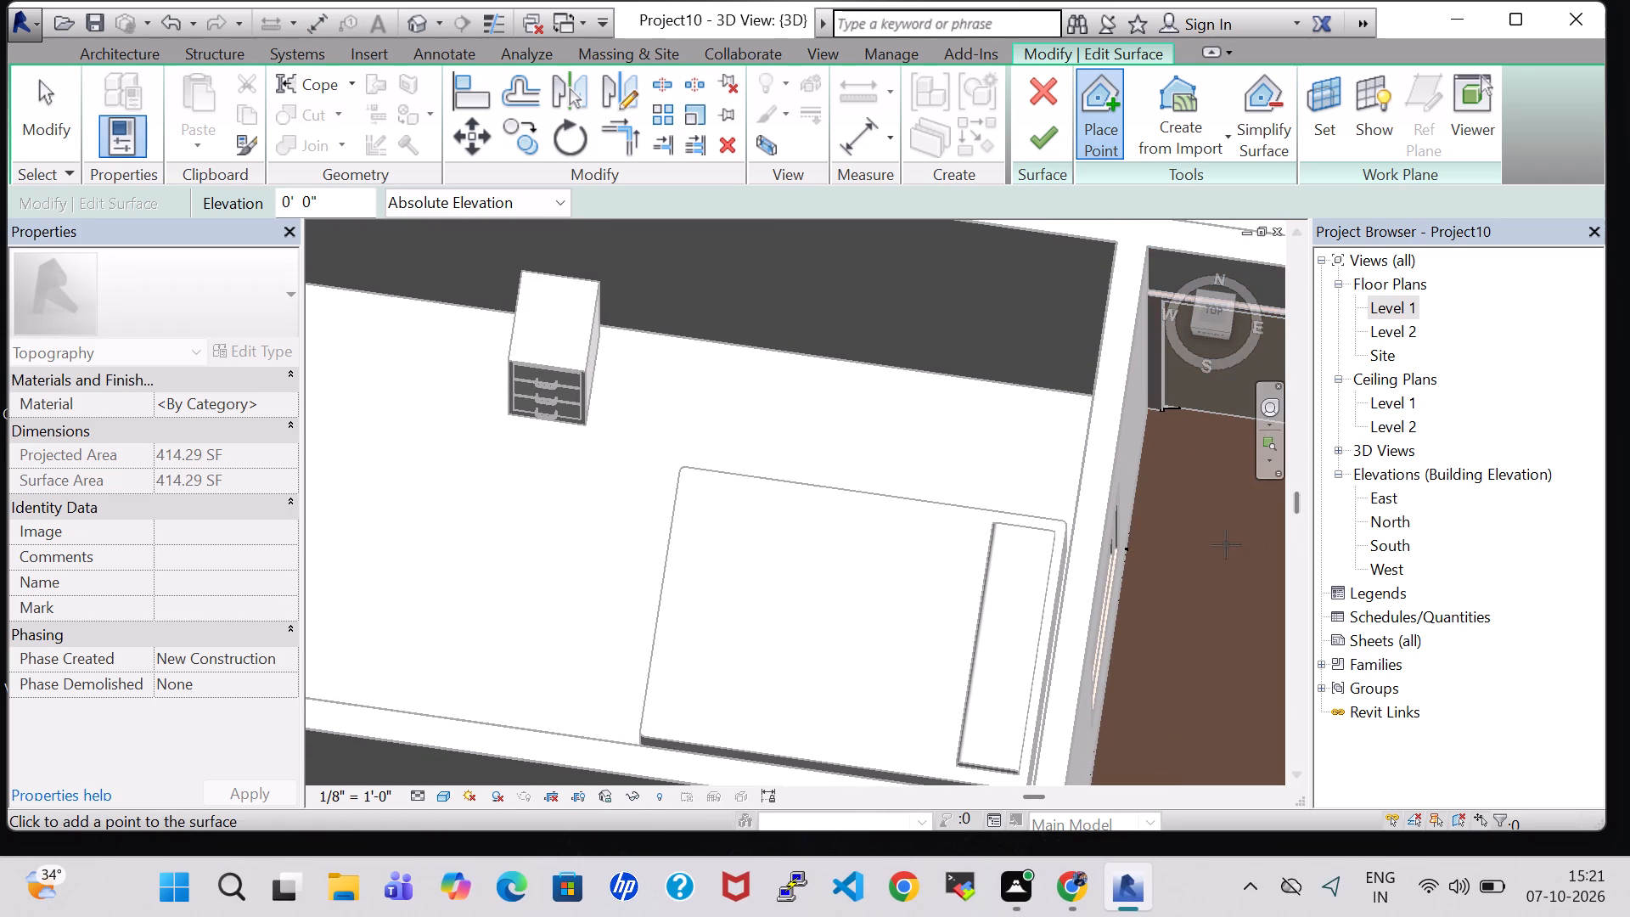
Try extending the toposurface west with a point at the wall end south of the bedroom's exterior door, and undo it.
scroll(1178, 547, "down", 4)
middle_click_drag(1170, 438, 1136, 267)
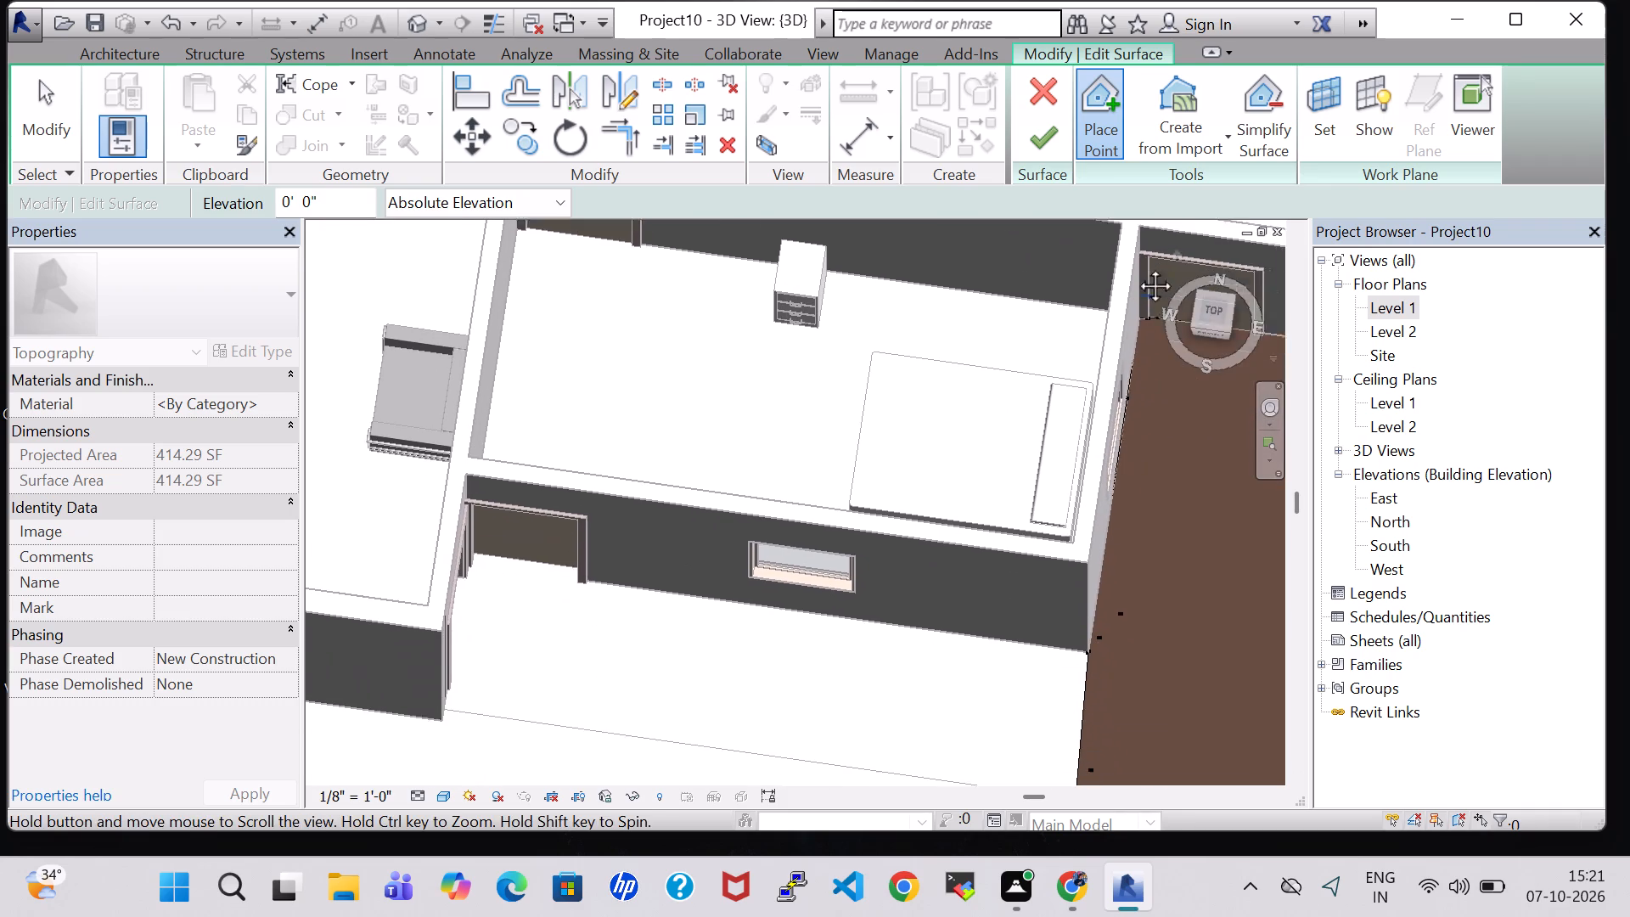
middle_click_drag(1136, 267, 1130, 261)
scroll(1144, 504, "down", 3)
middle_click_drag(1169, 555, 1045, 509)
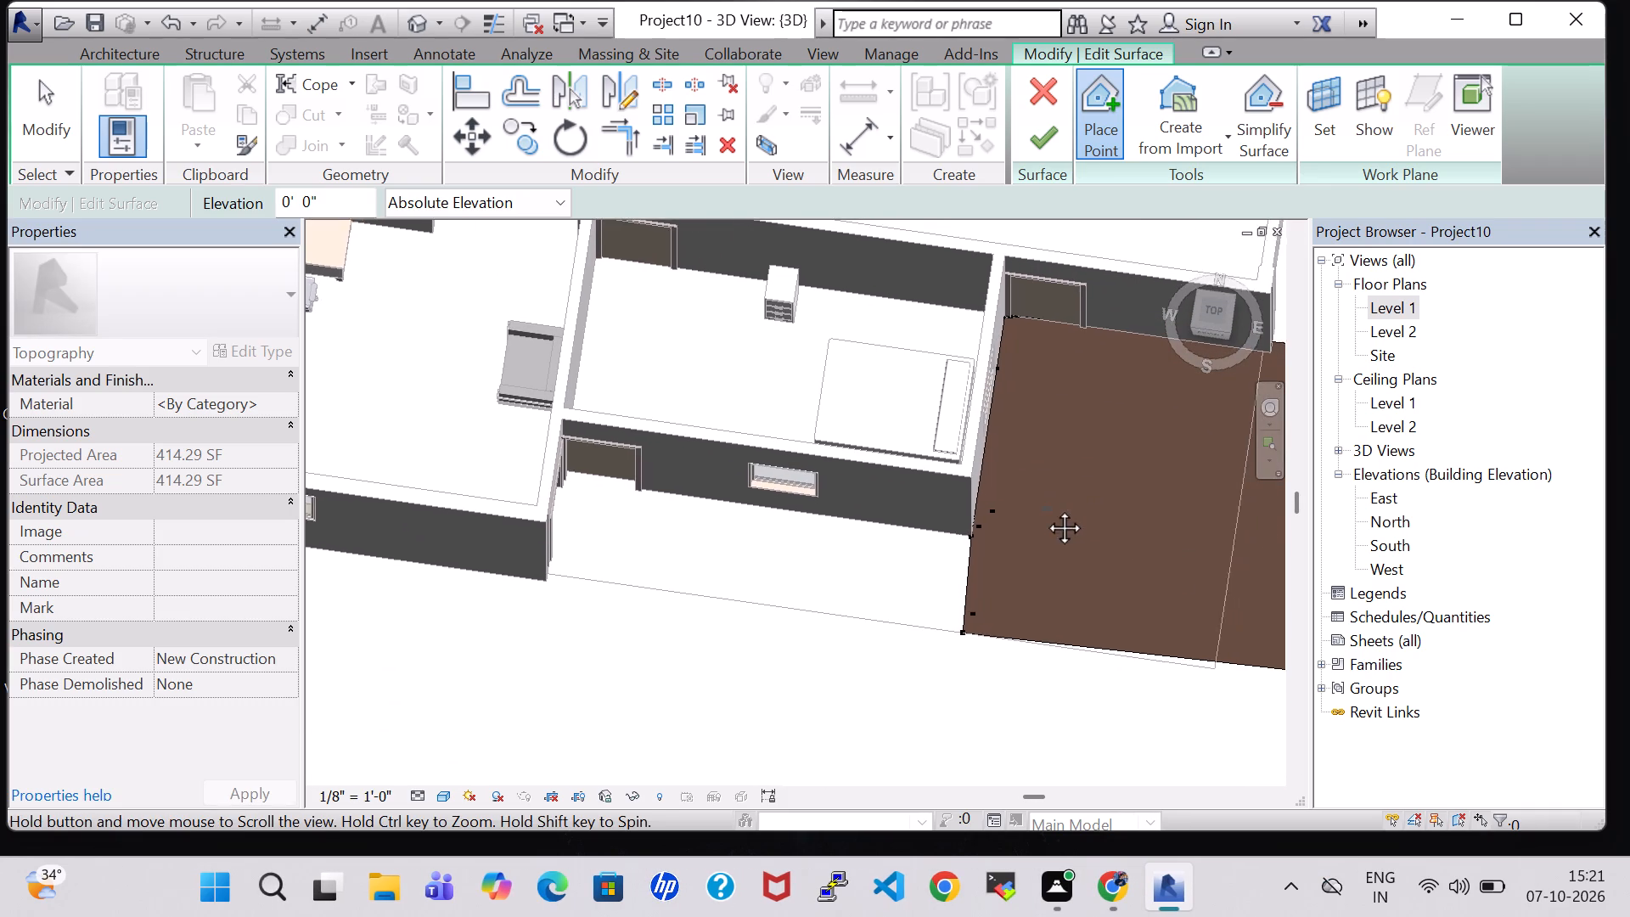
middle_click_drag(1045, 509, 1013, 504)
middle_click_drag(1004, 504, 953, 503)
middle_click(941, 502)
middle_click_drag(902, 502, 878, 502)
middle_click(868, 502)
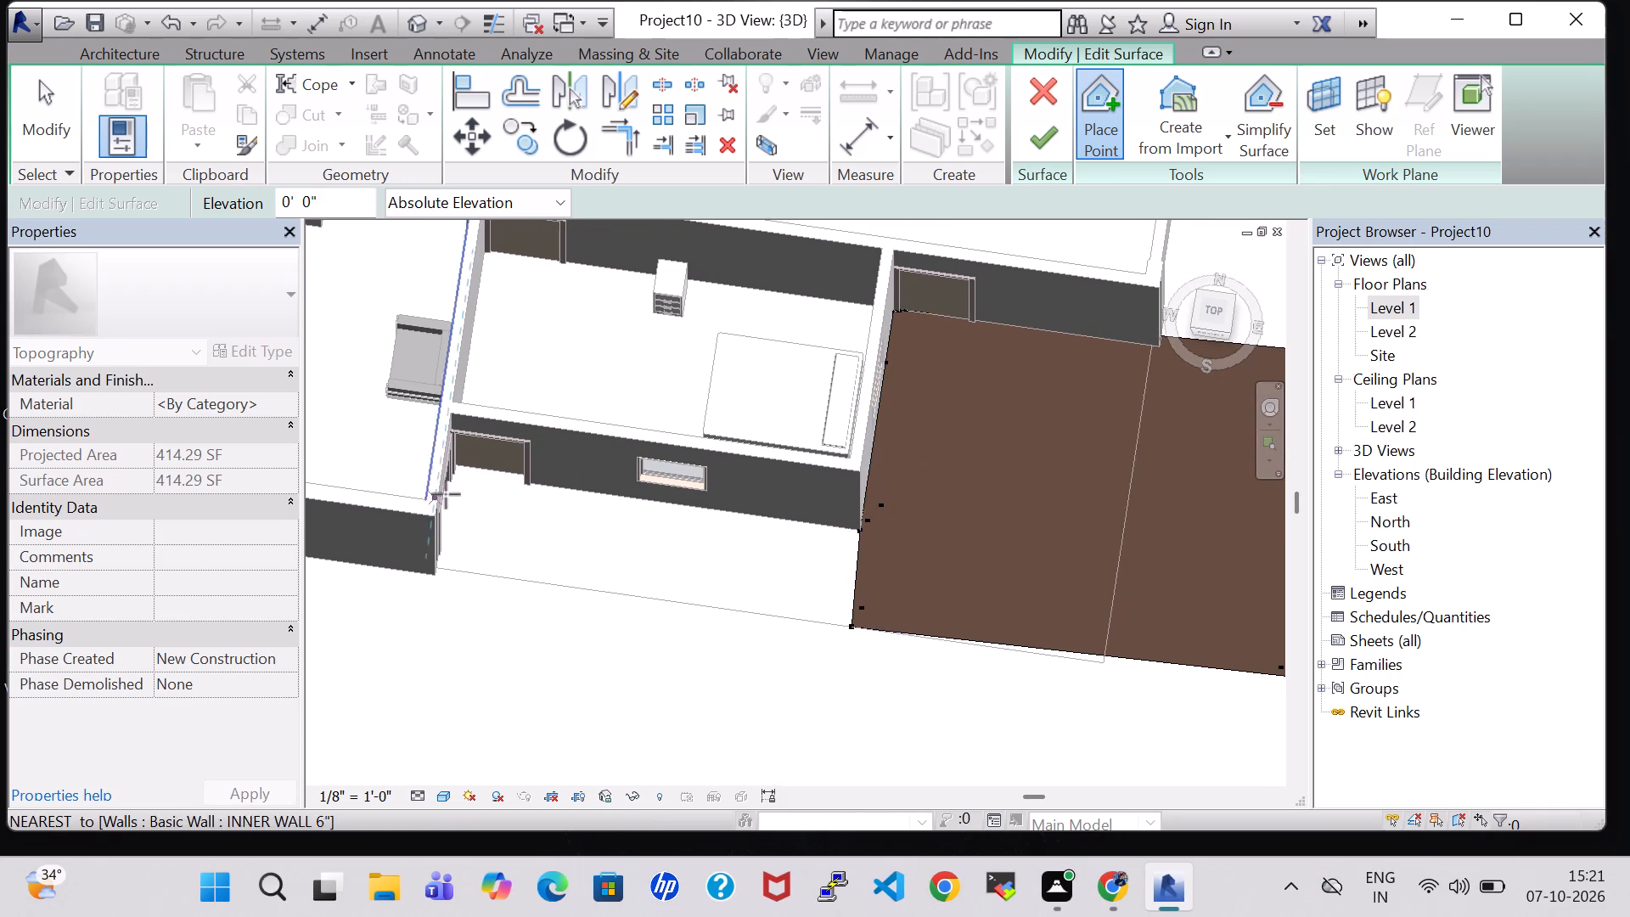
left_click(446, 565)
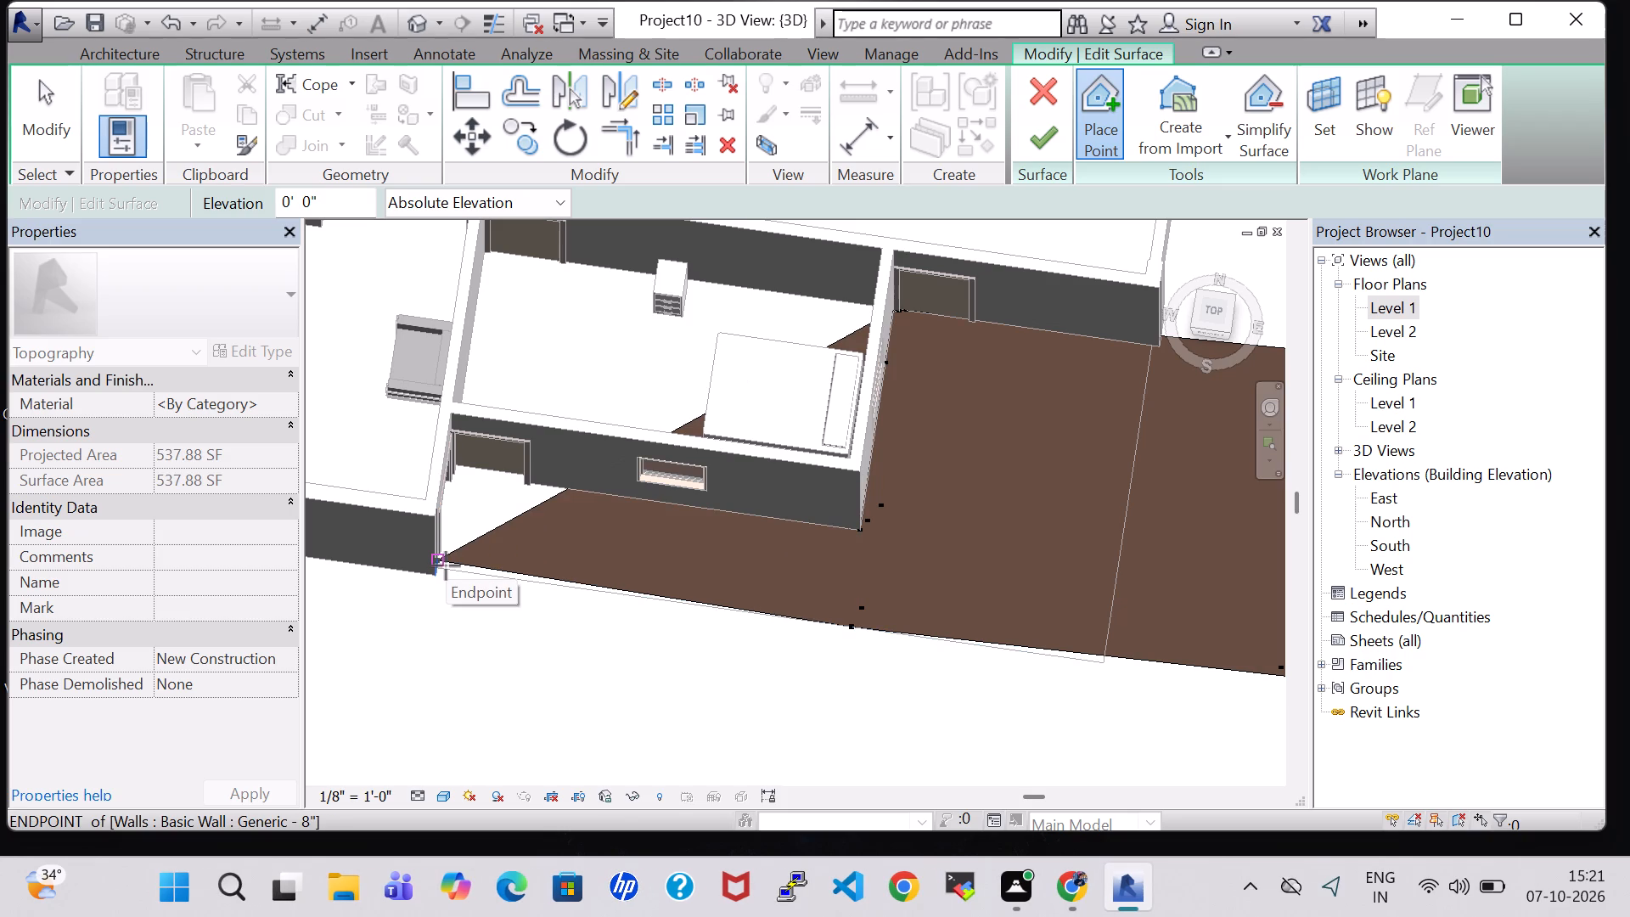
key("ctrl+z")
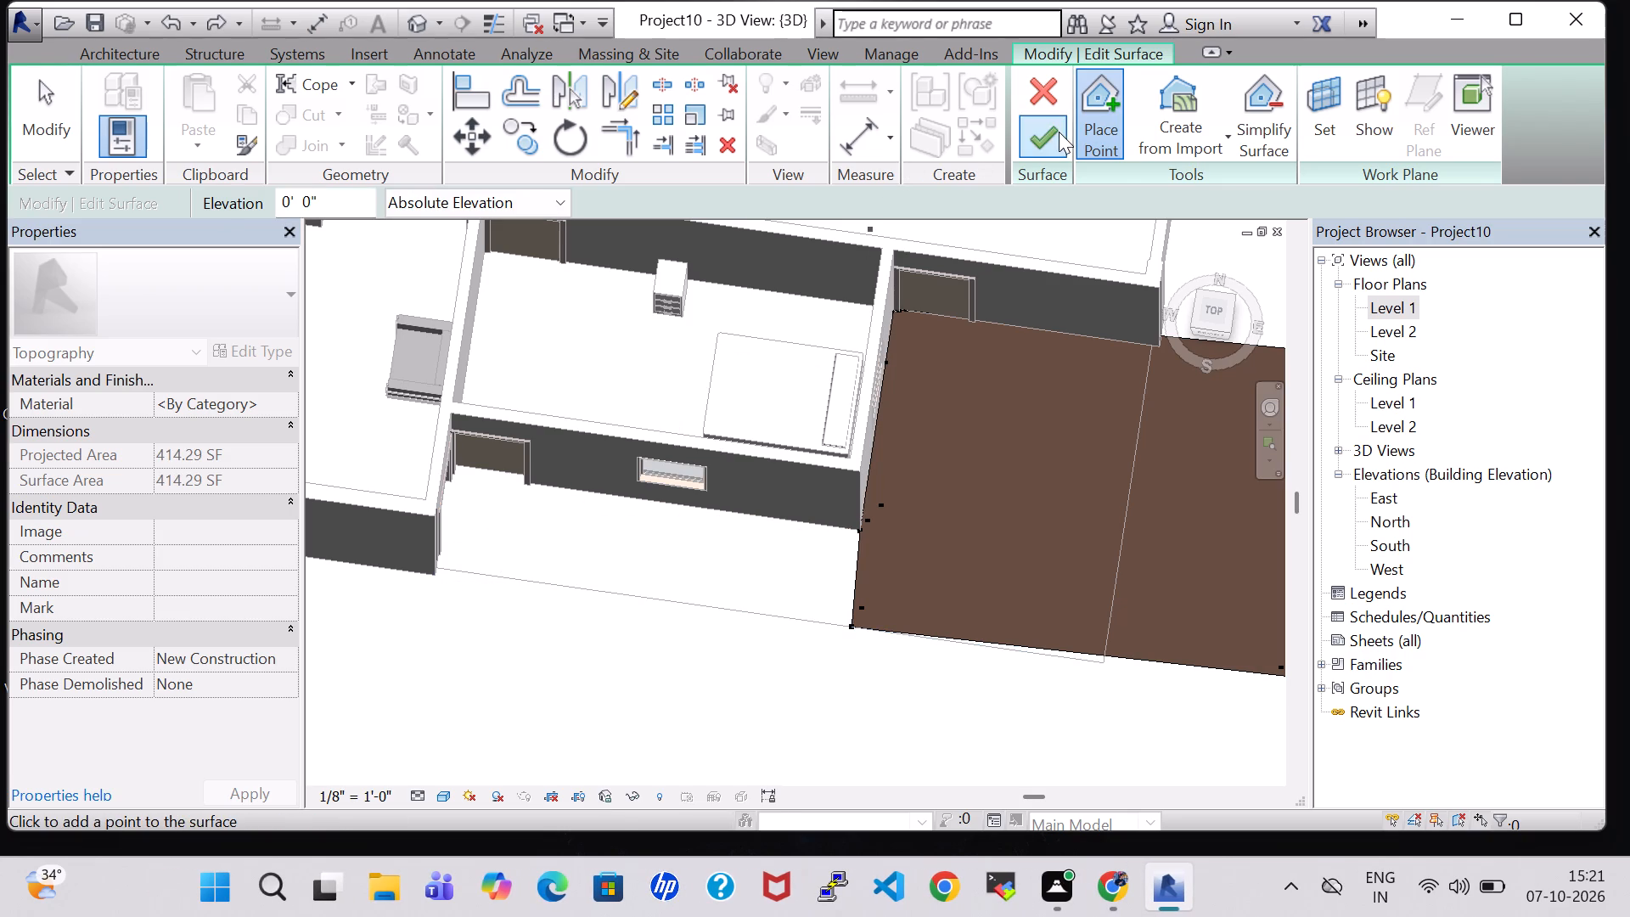
Finish editing the toposurface east of the bedroom.
left_click(1059, 132)
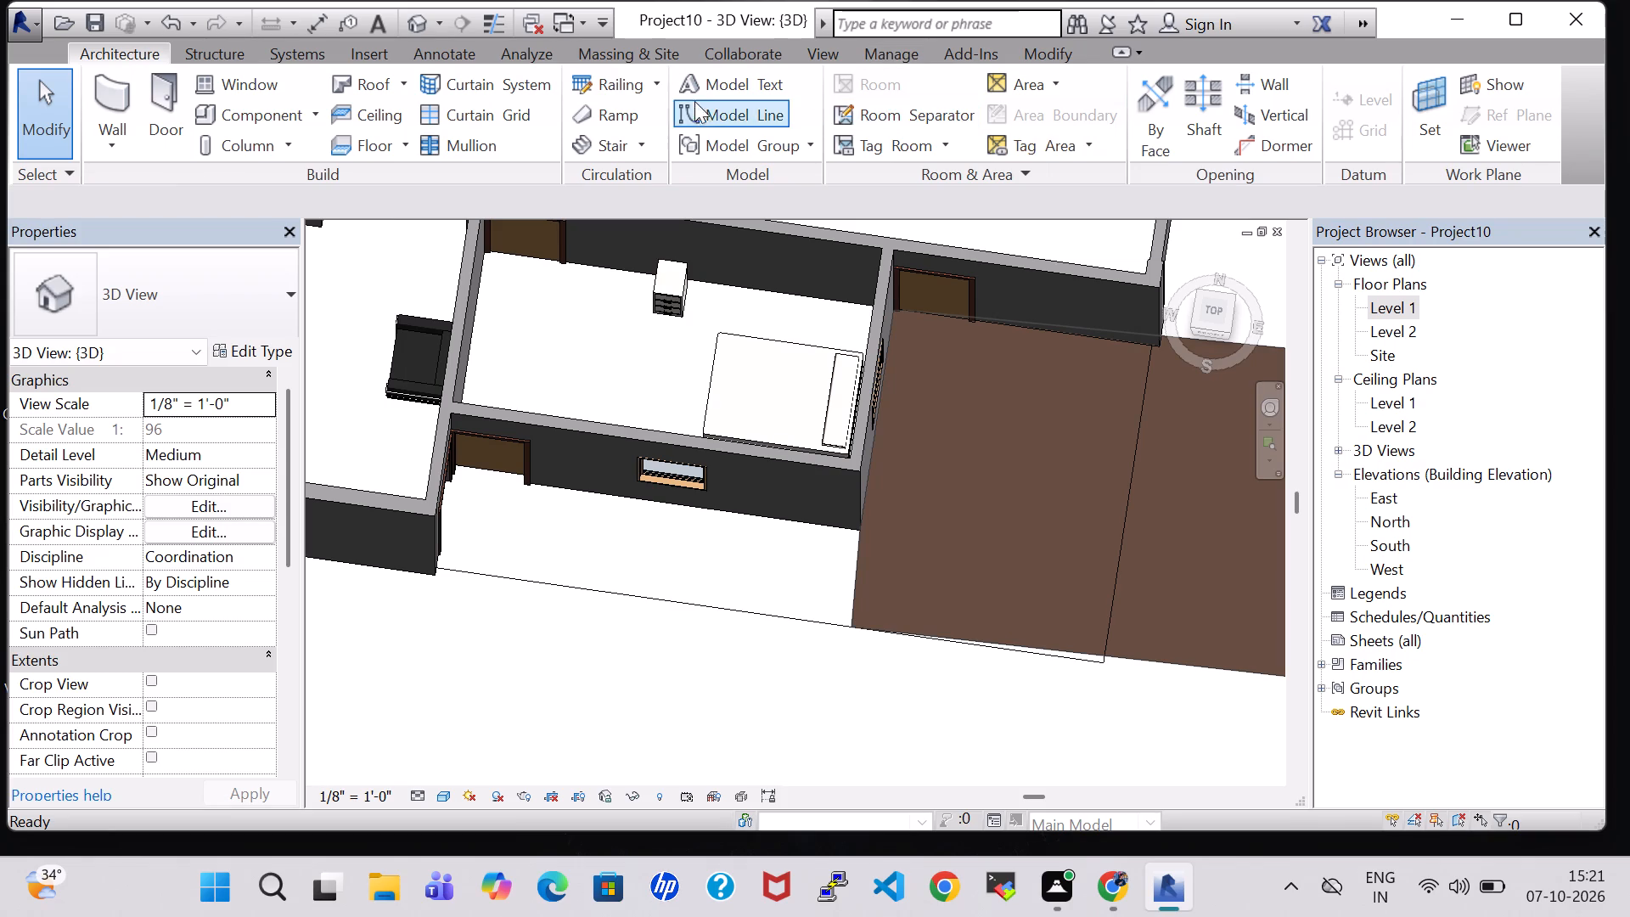
Start a second toposurface at elevation 0' 0" south of the bedroom, placing its four corners between the walls and the room separation line.
left_click(627, 62)
left_click(596, 102)
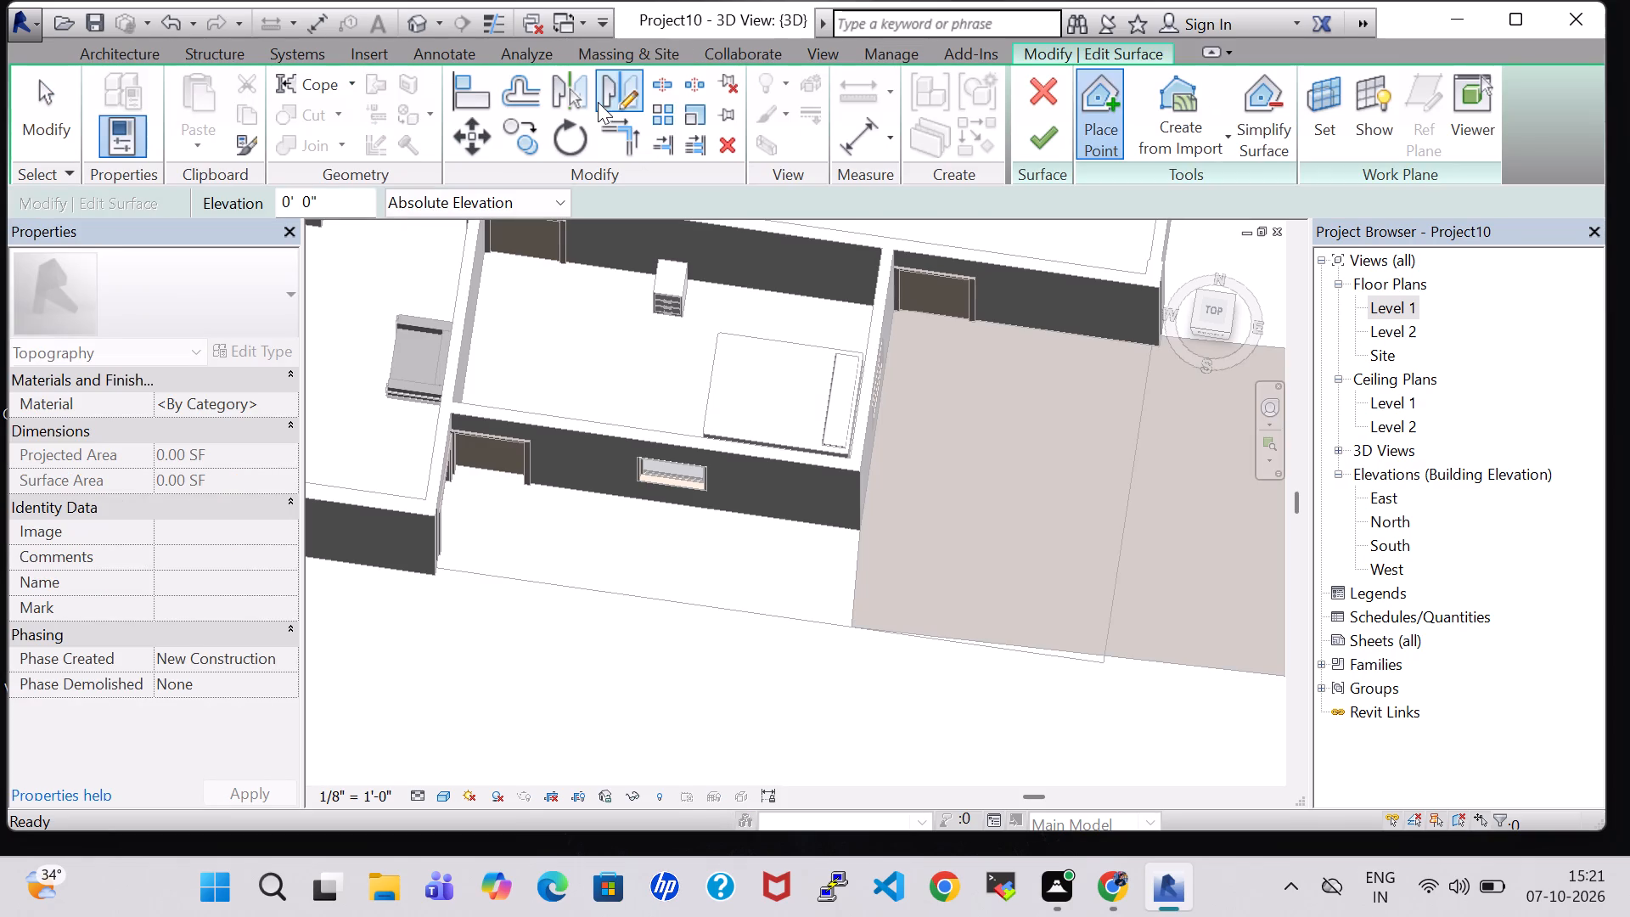
left_click(1090, 109)
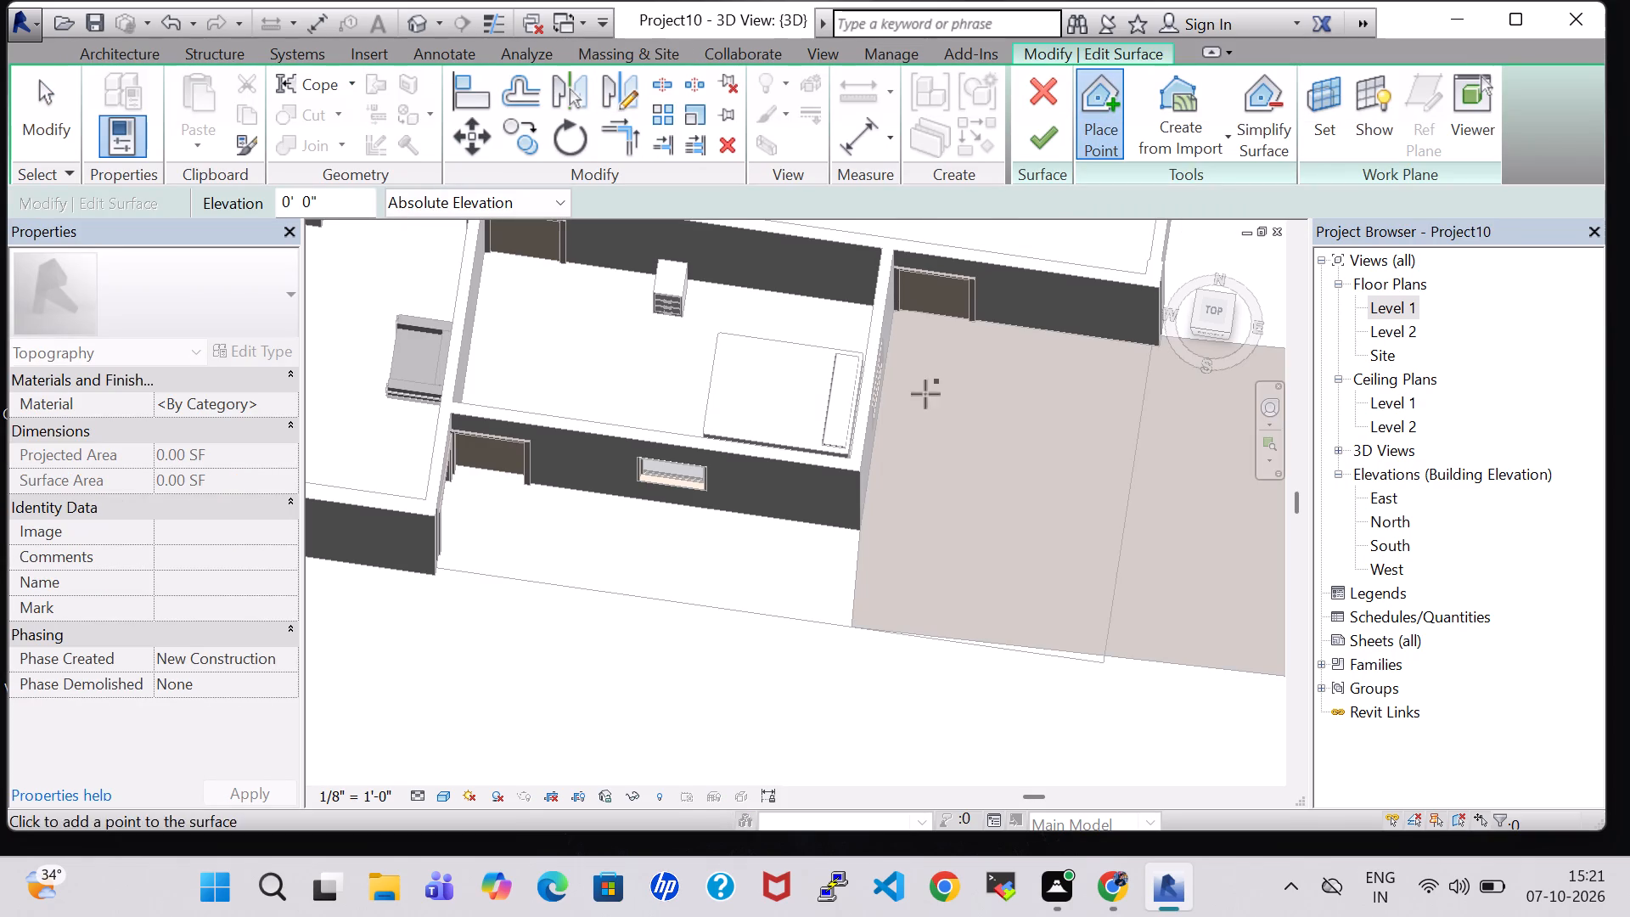
left_click(458, 468)
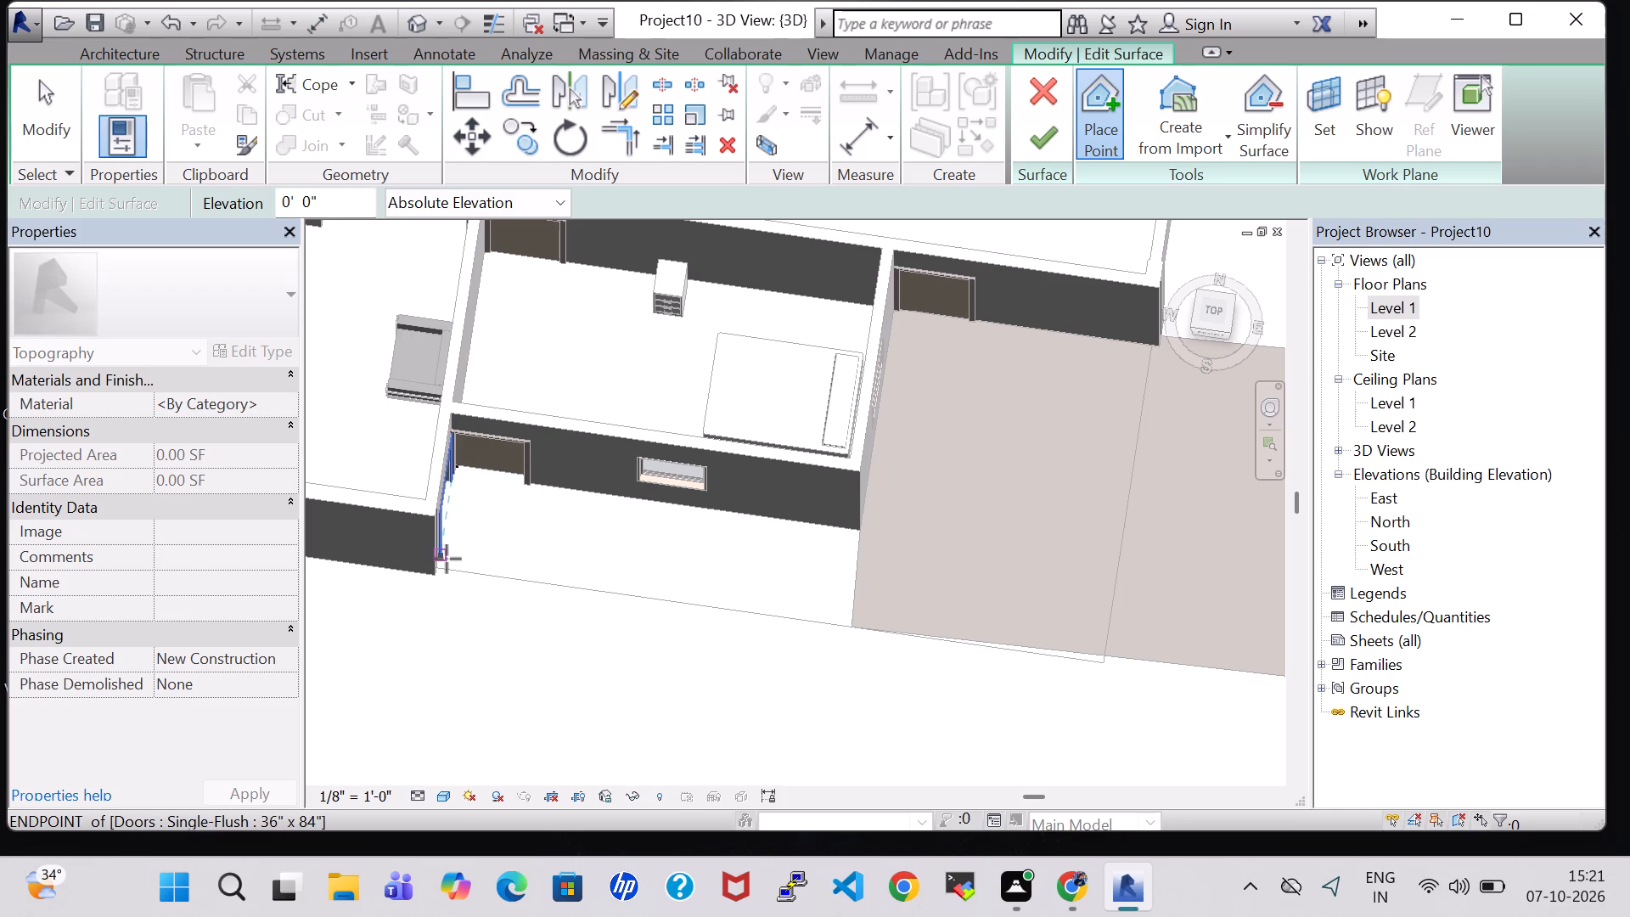
left_click(444, 562)
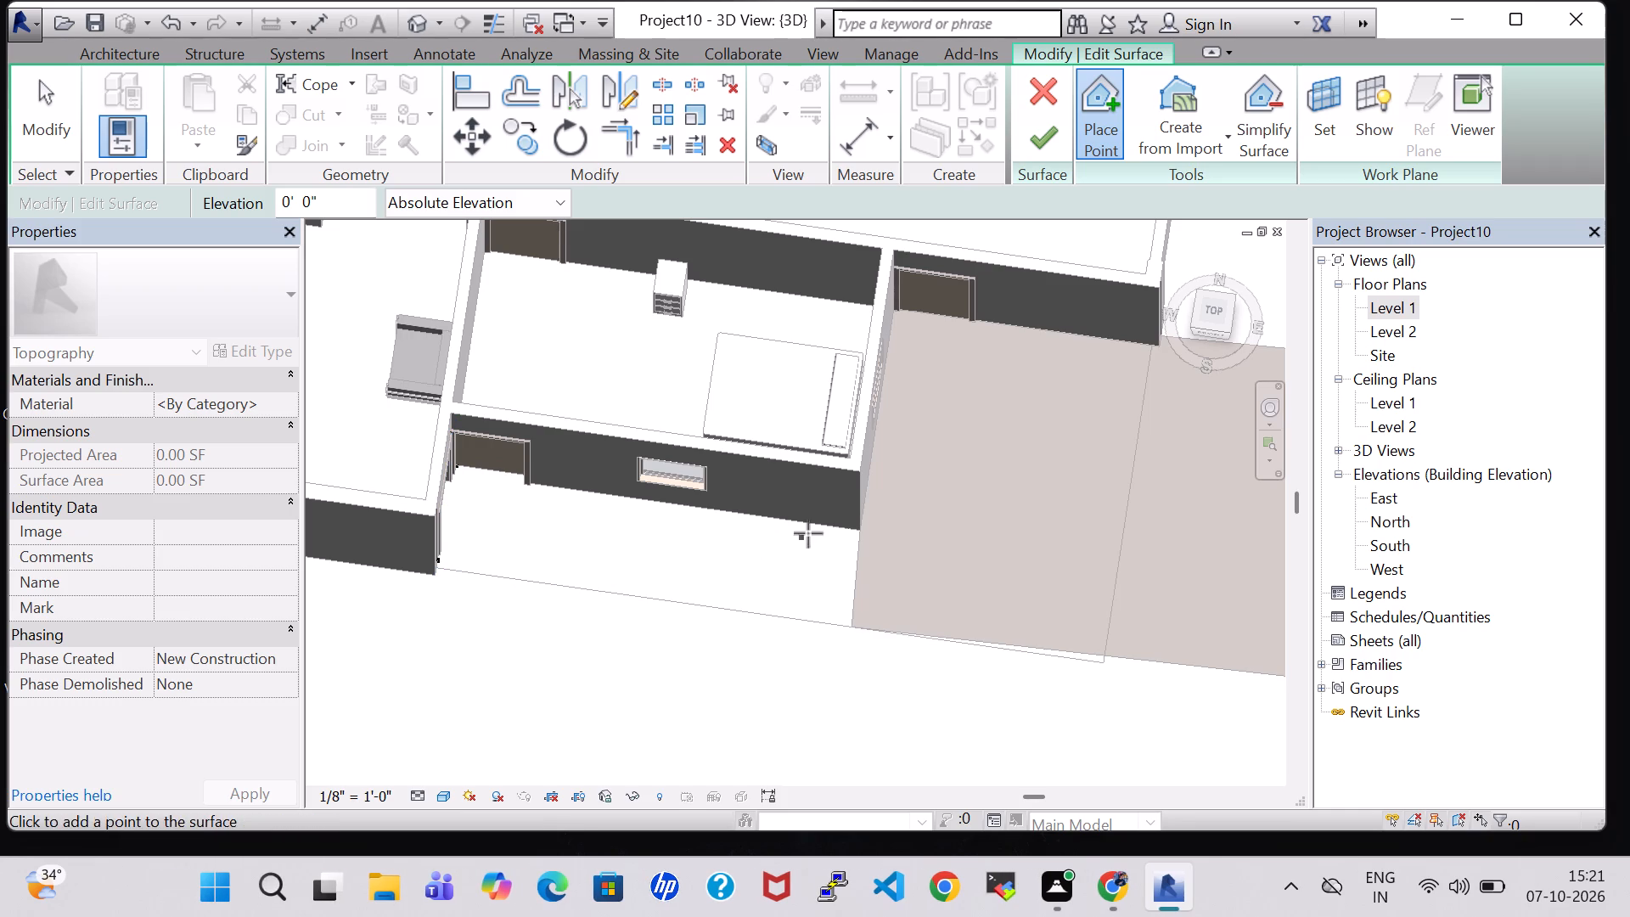
left_click(855, 532)
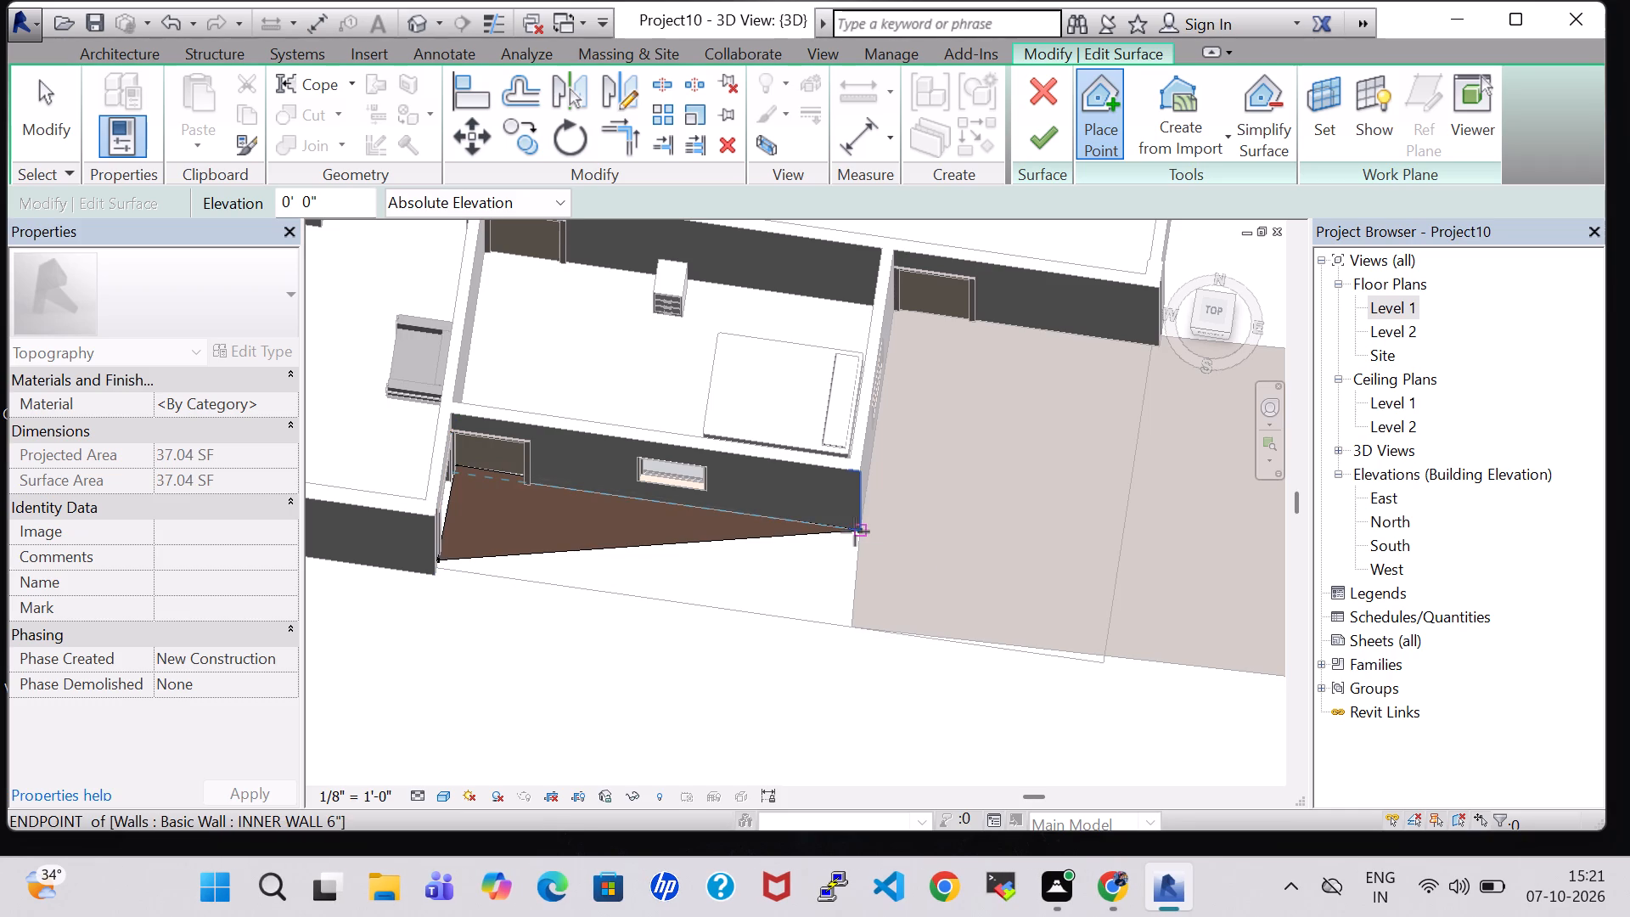
left_click(851, 623)
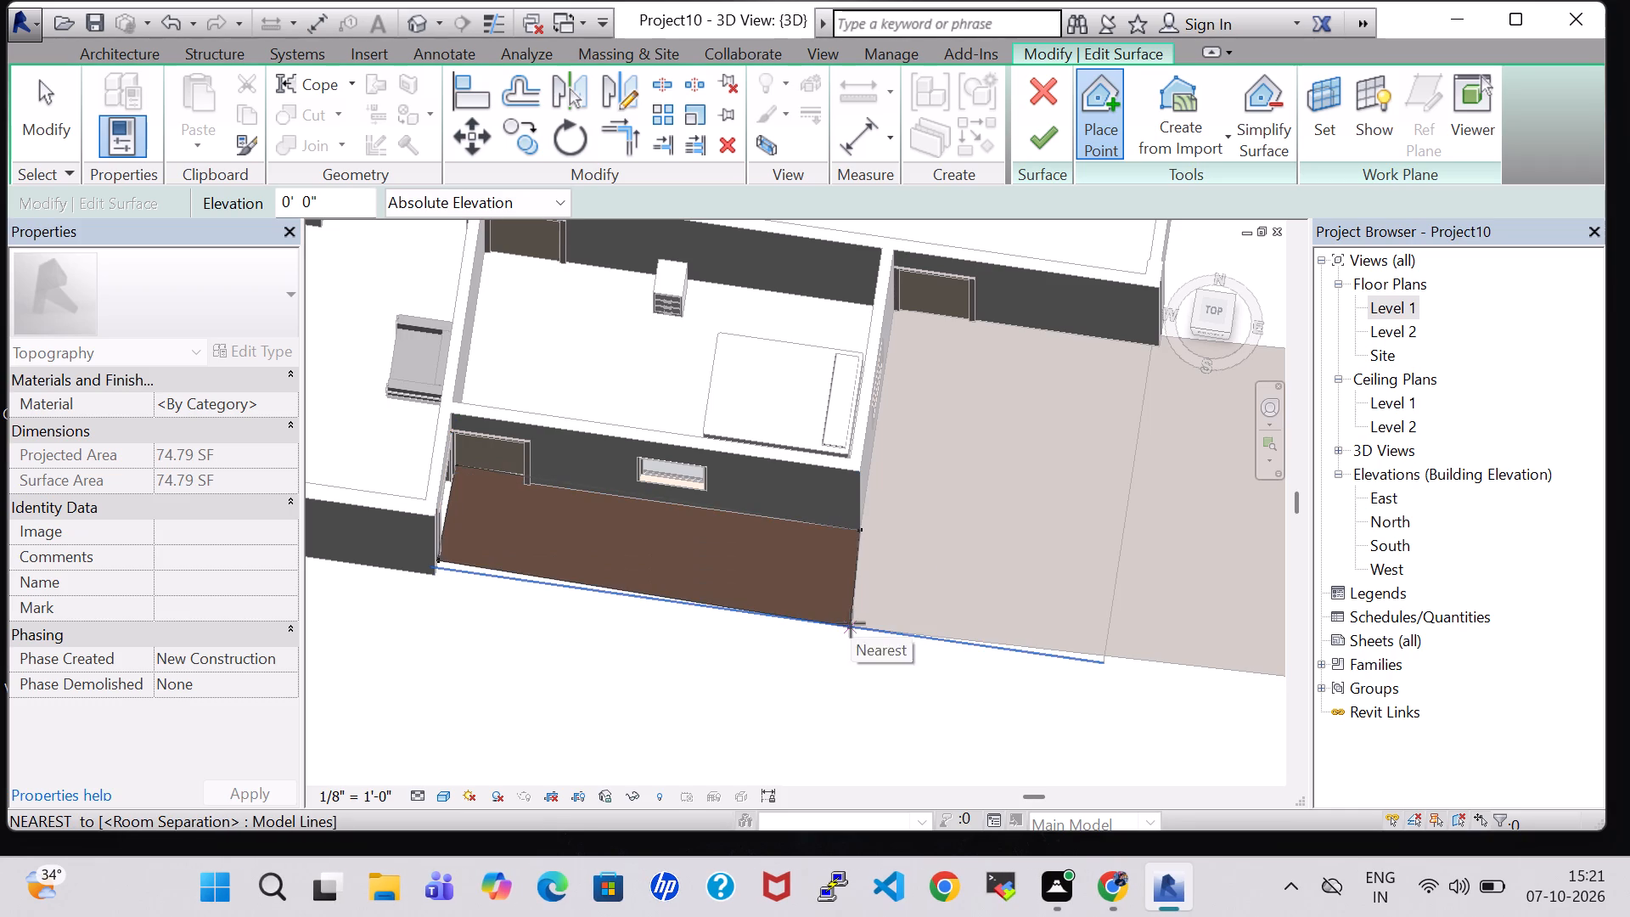
Add points along the second toposurface's west edge and at its southwest corner to fit the wall, door openings and room separation line.
scroll(490, 513, "up", 5)
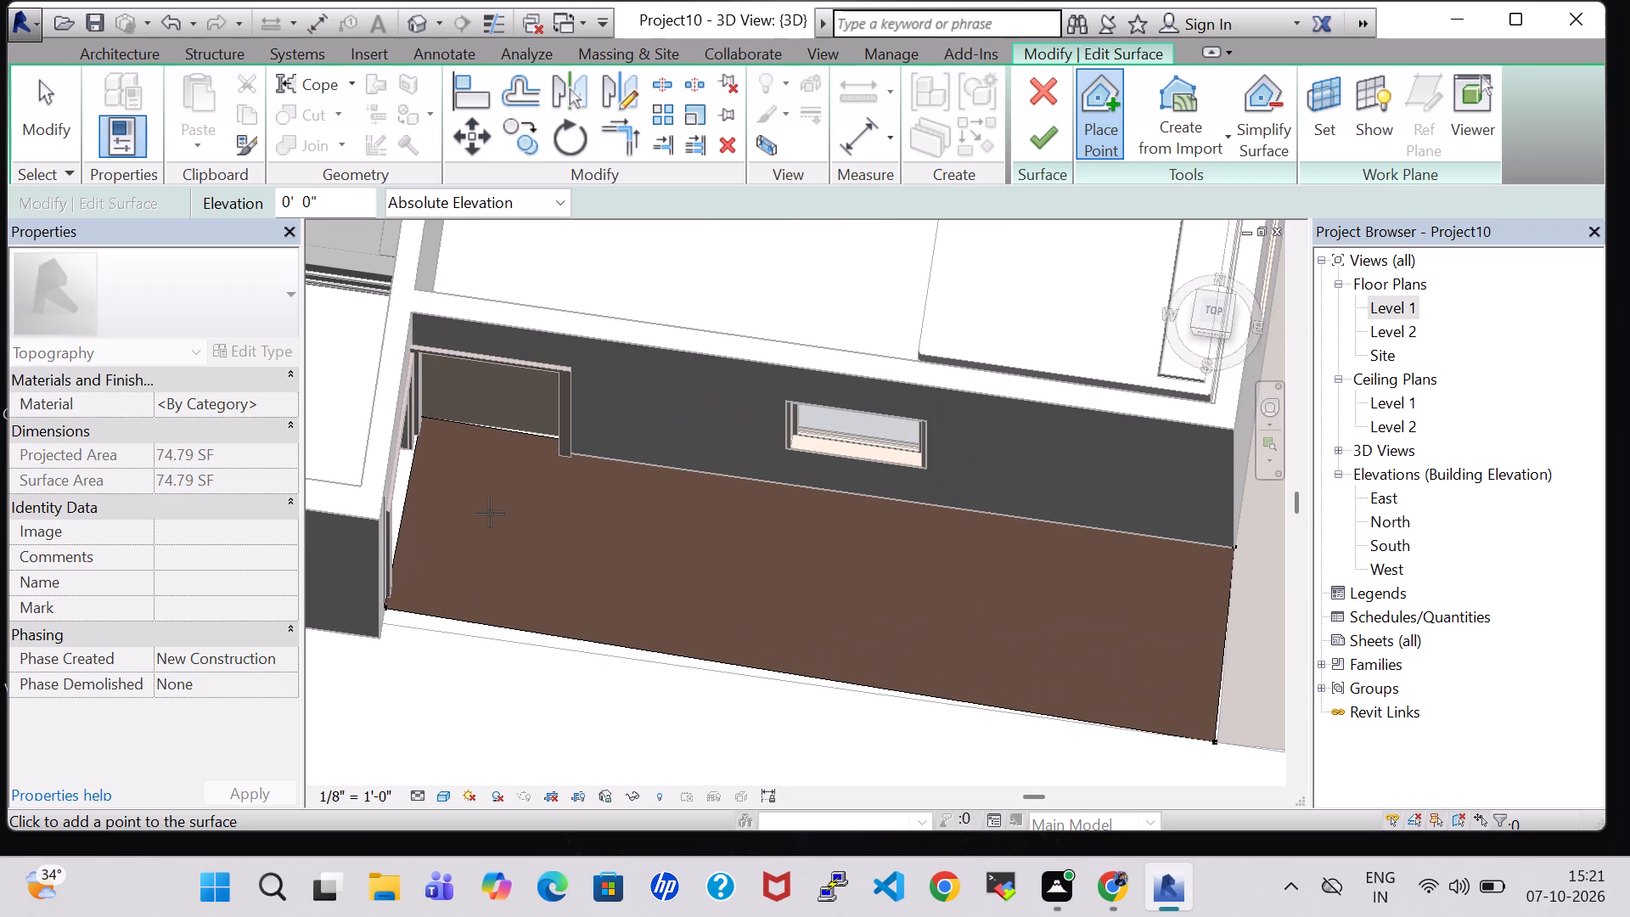
left_click(397, 490)
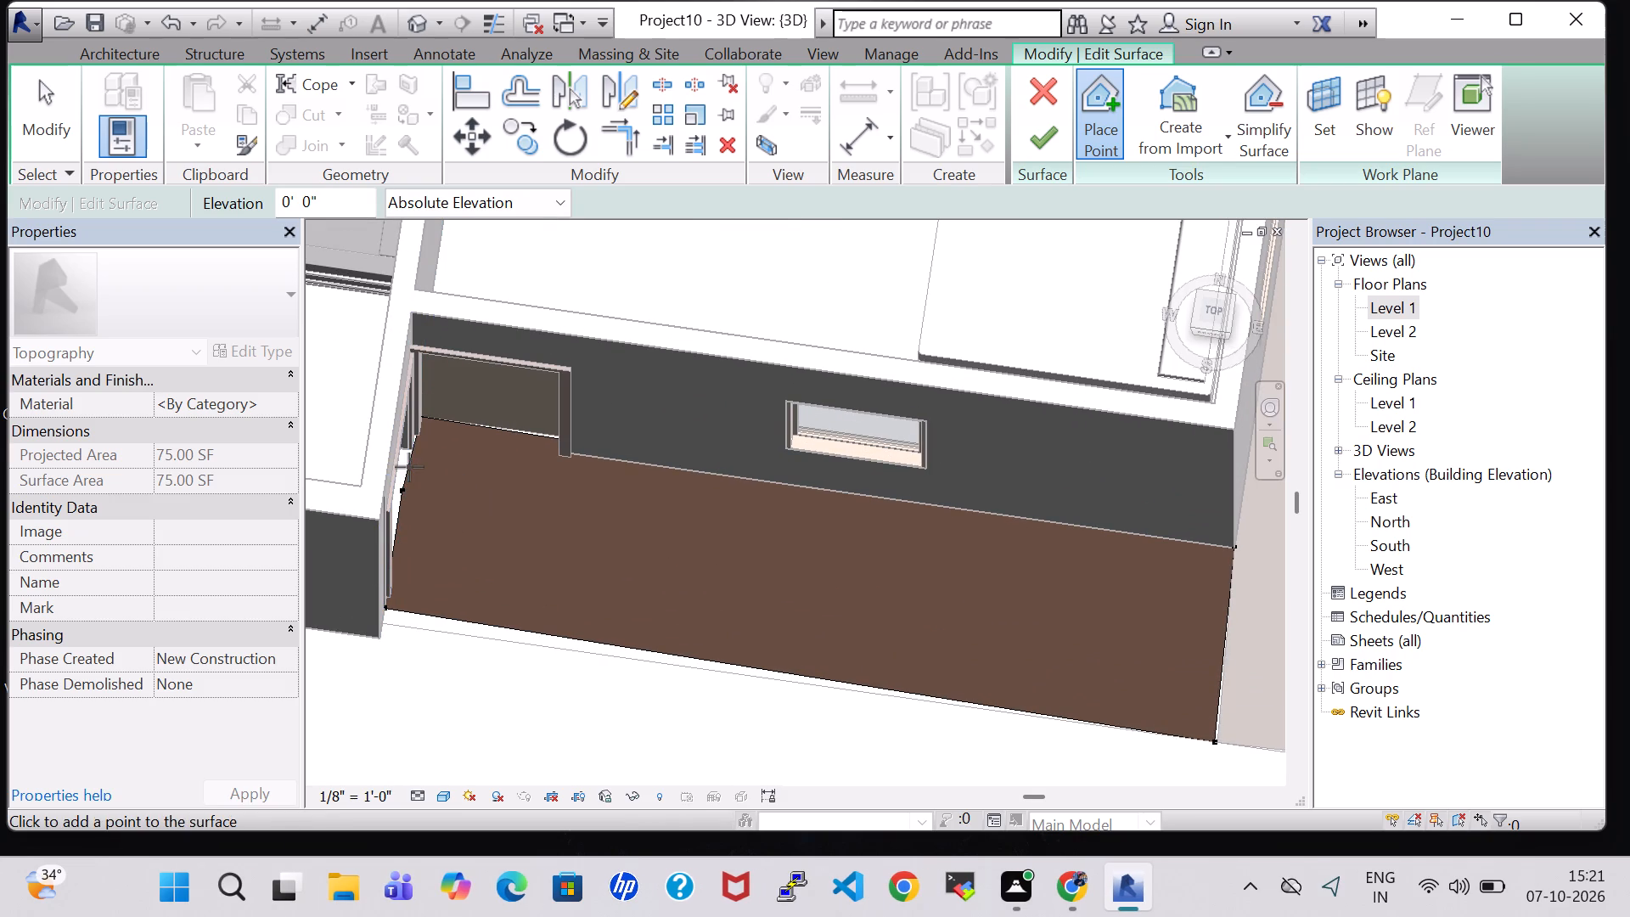
left_click(405, 467)
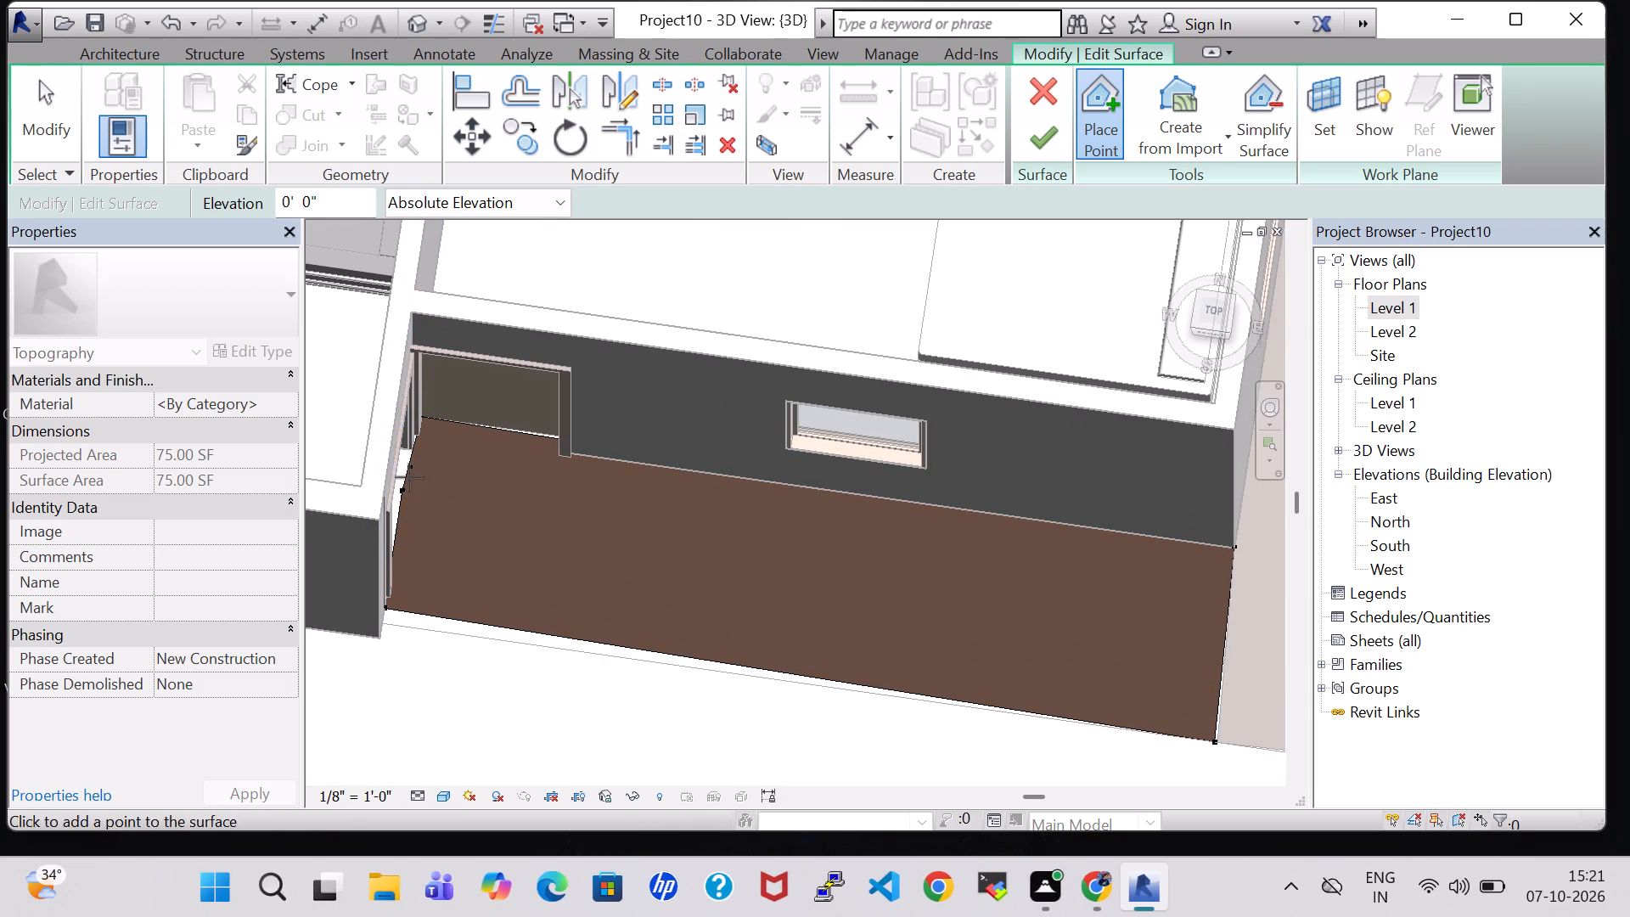
scroll(397, 476, "up", 3)
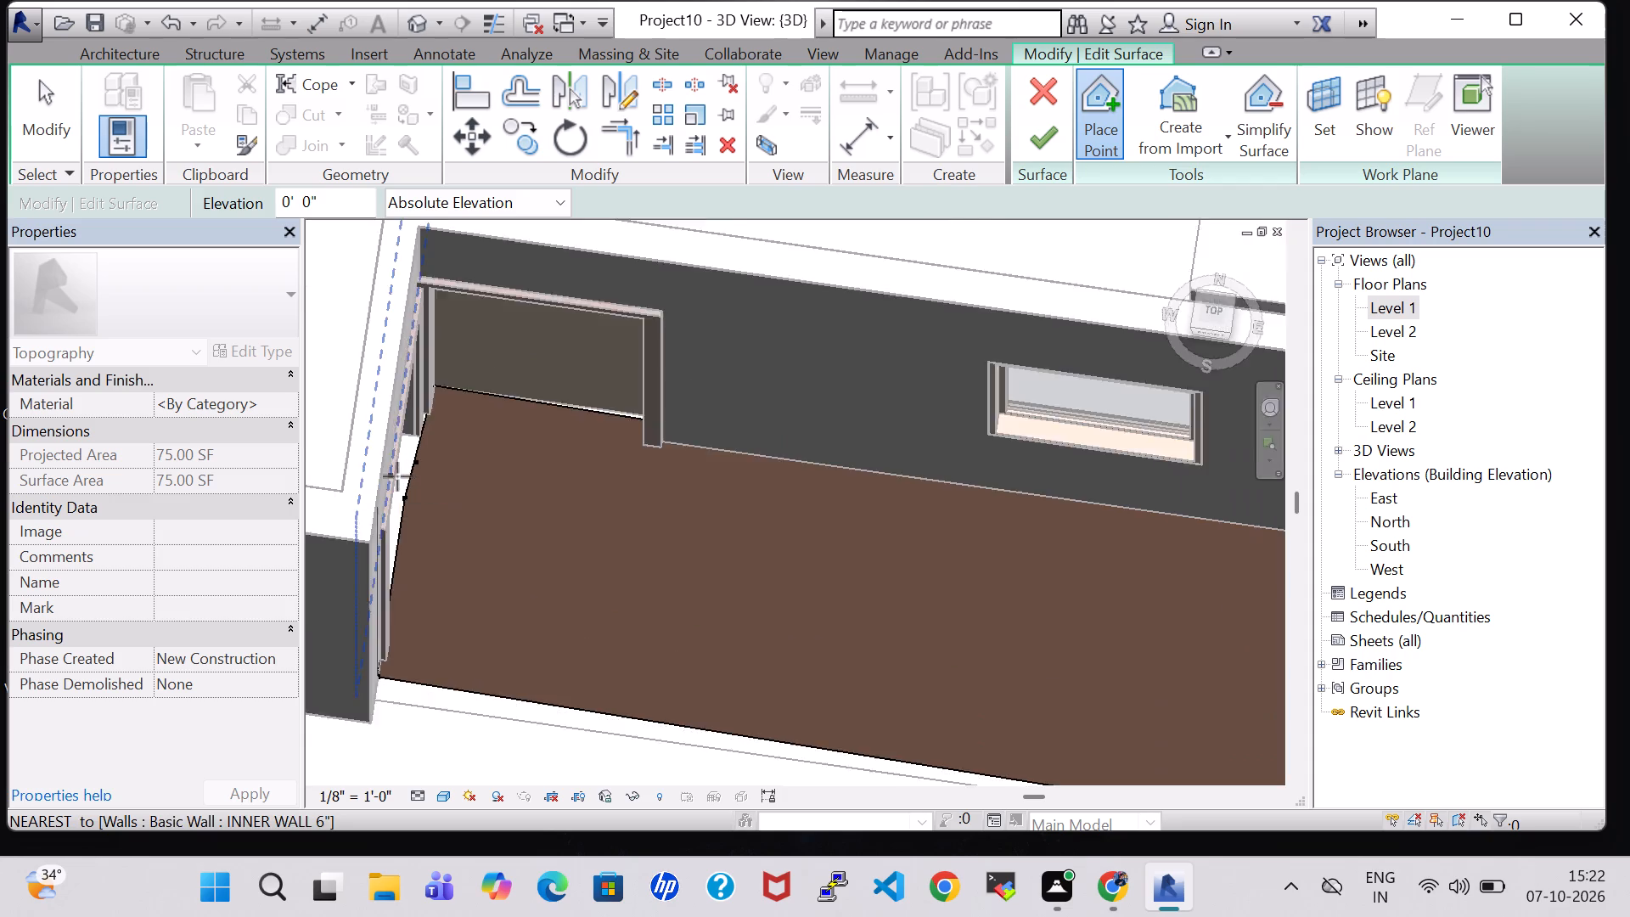
scroll(397, 476, "up", 5)
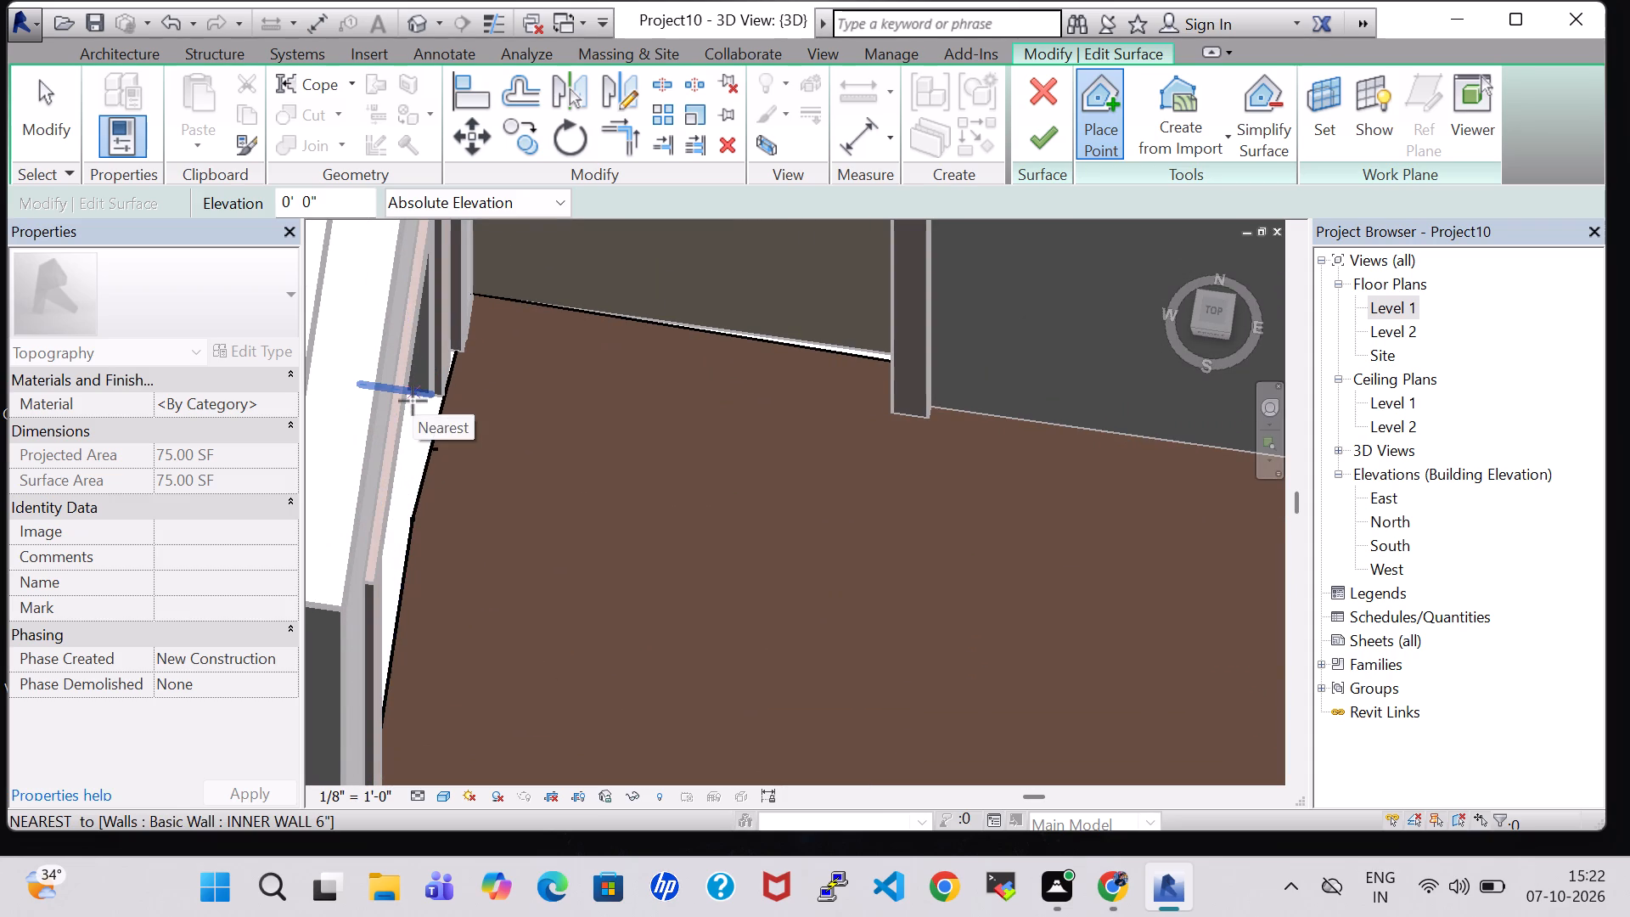
left_click(413, 401)
left_click(411, 400)
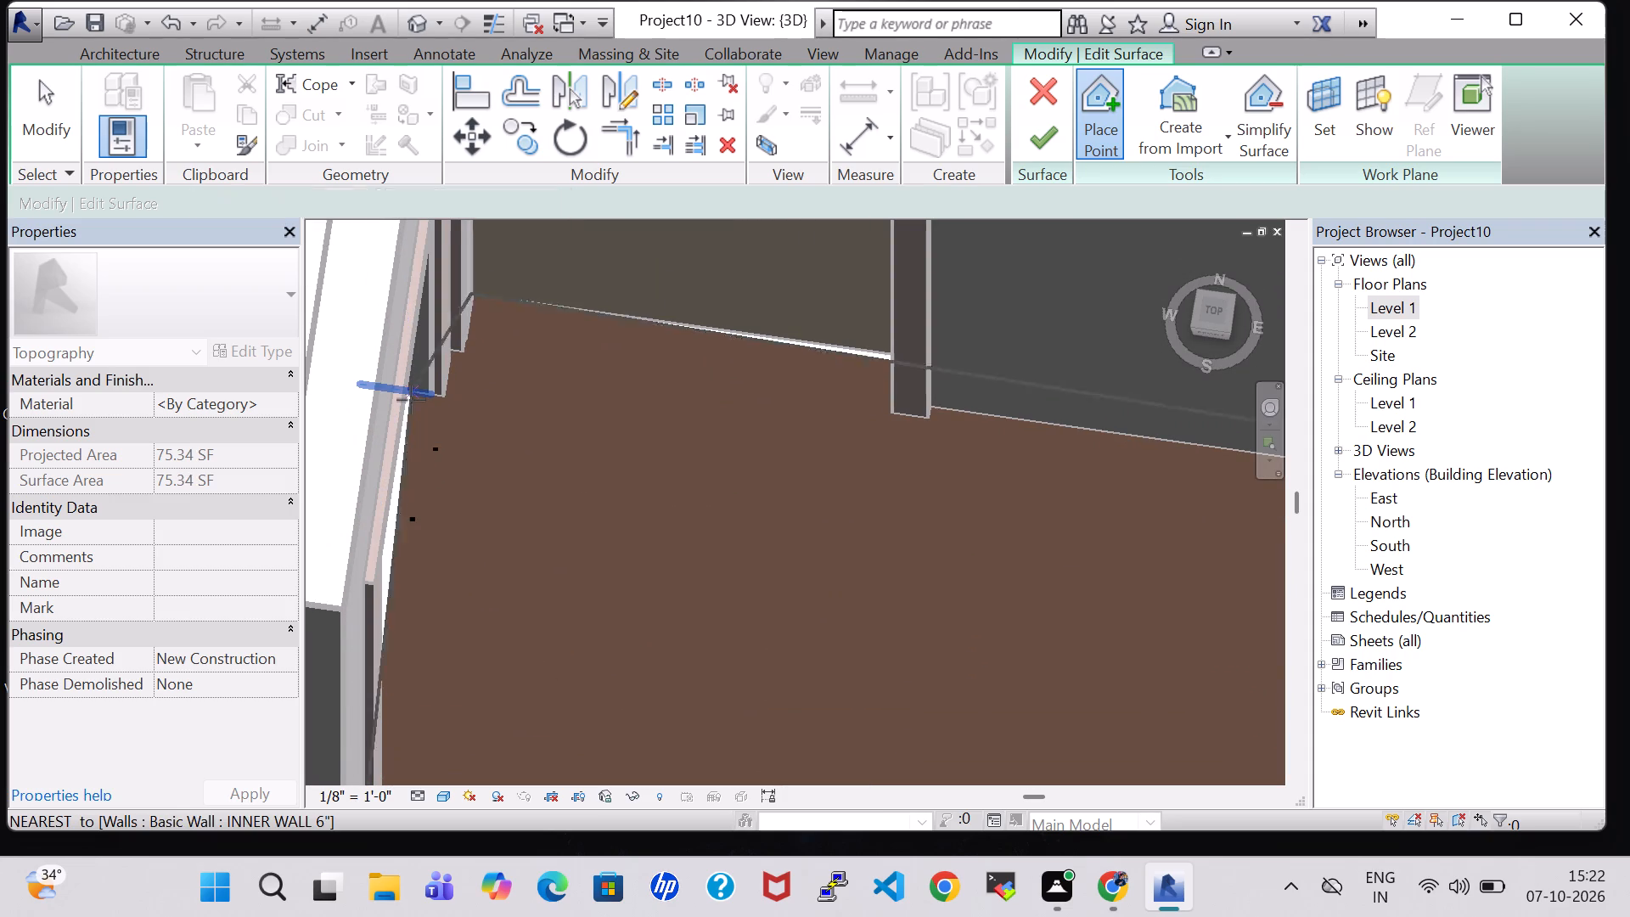
left_click(406, 400)
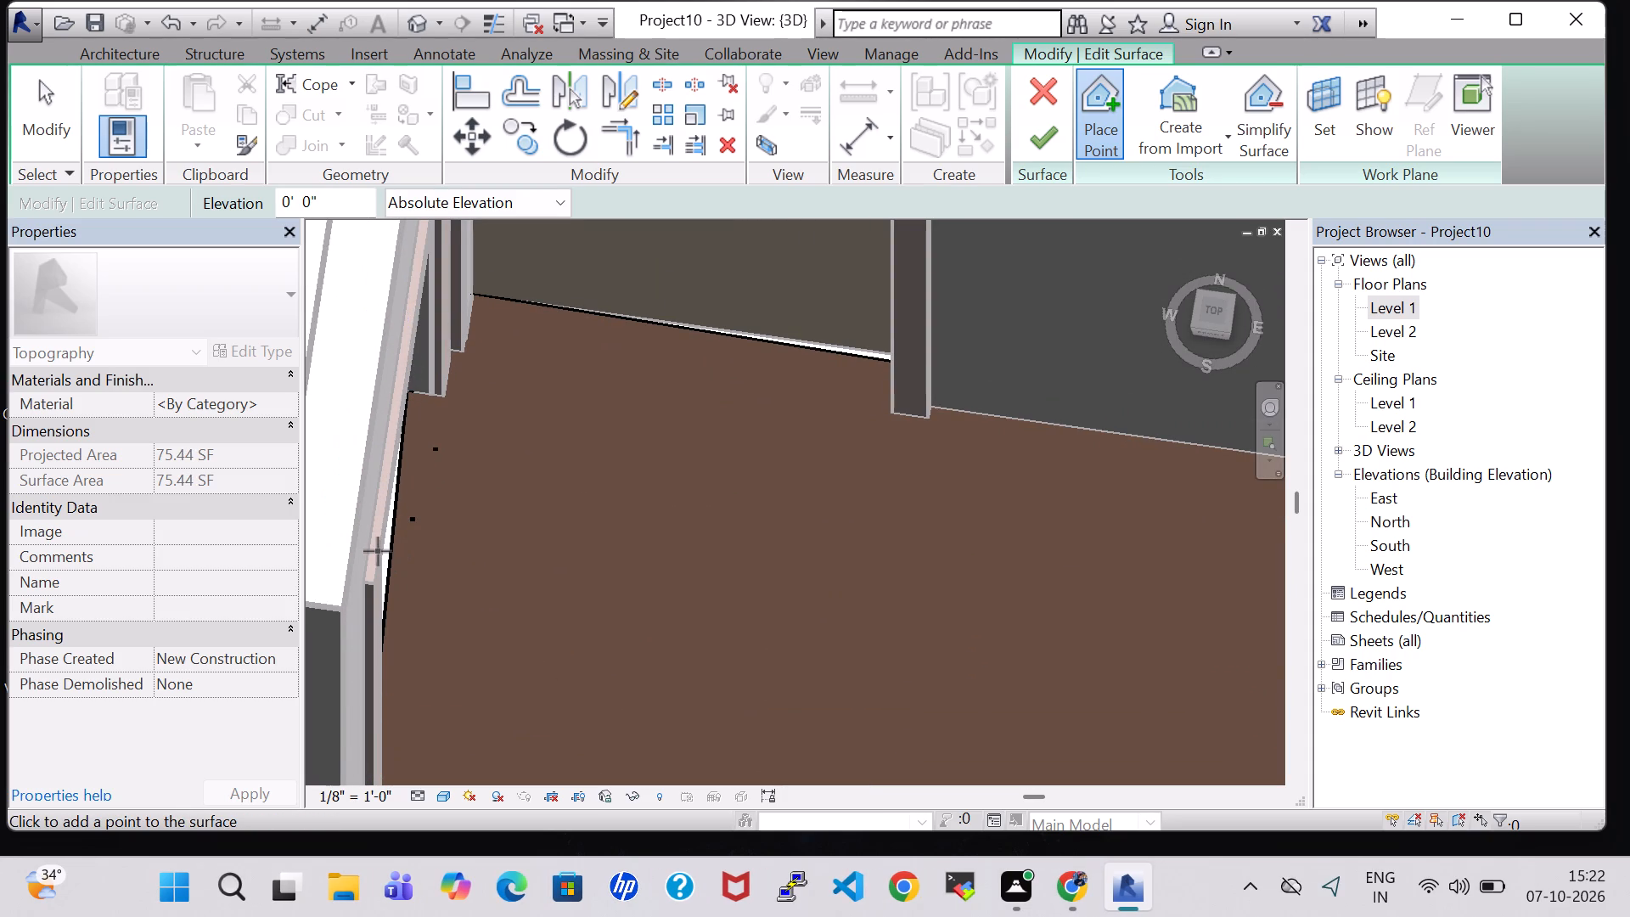
left_click(378, 551)
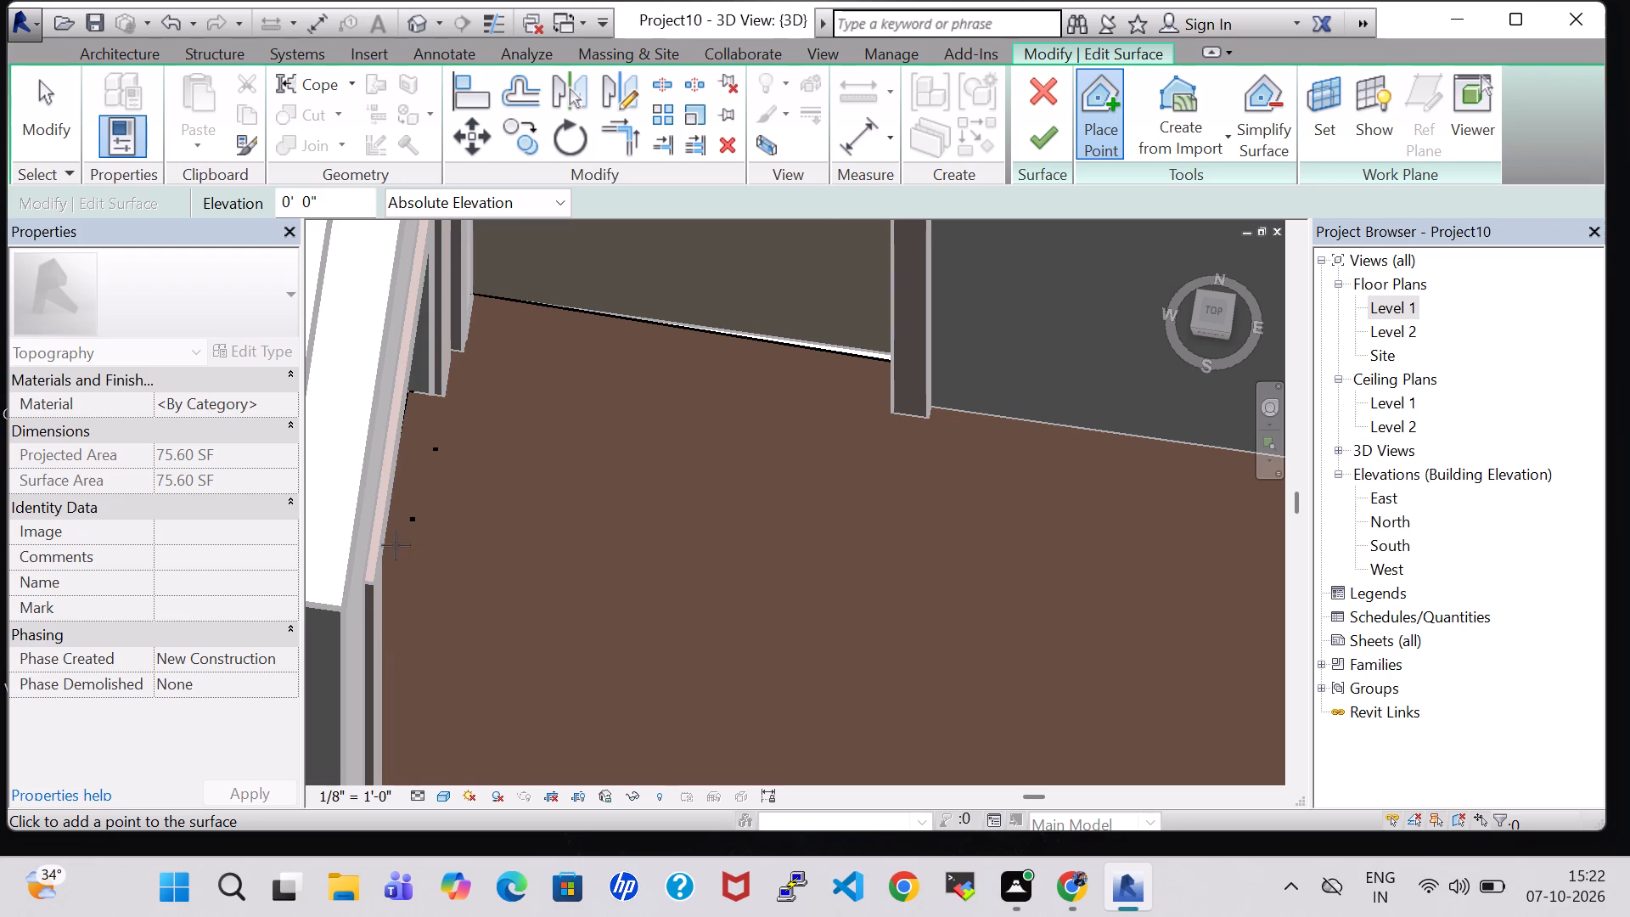
scroll(396, 545, "down", 6)
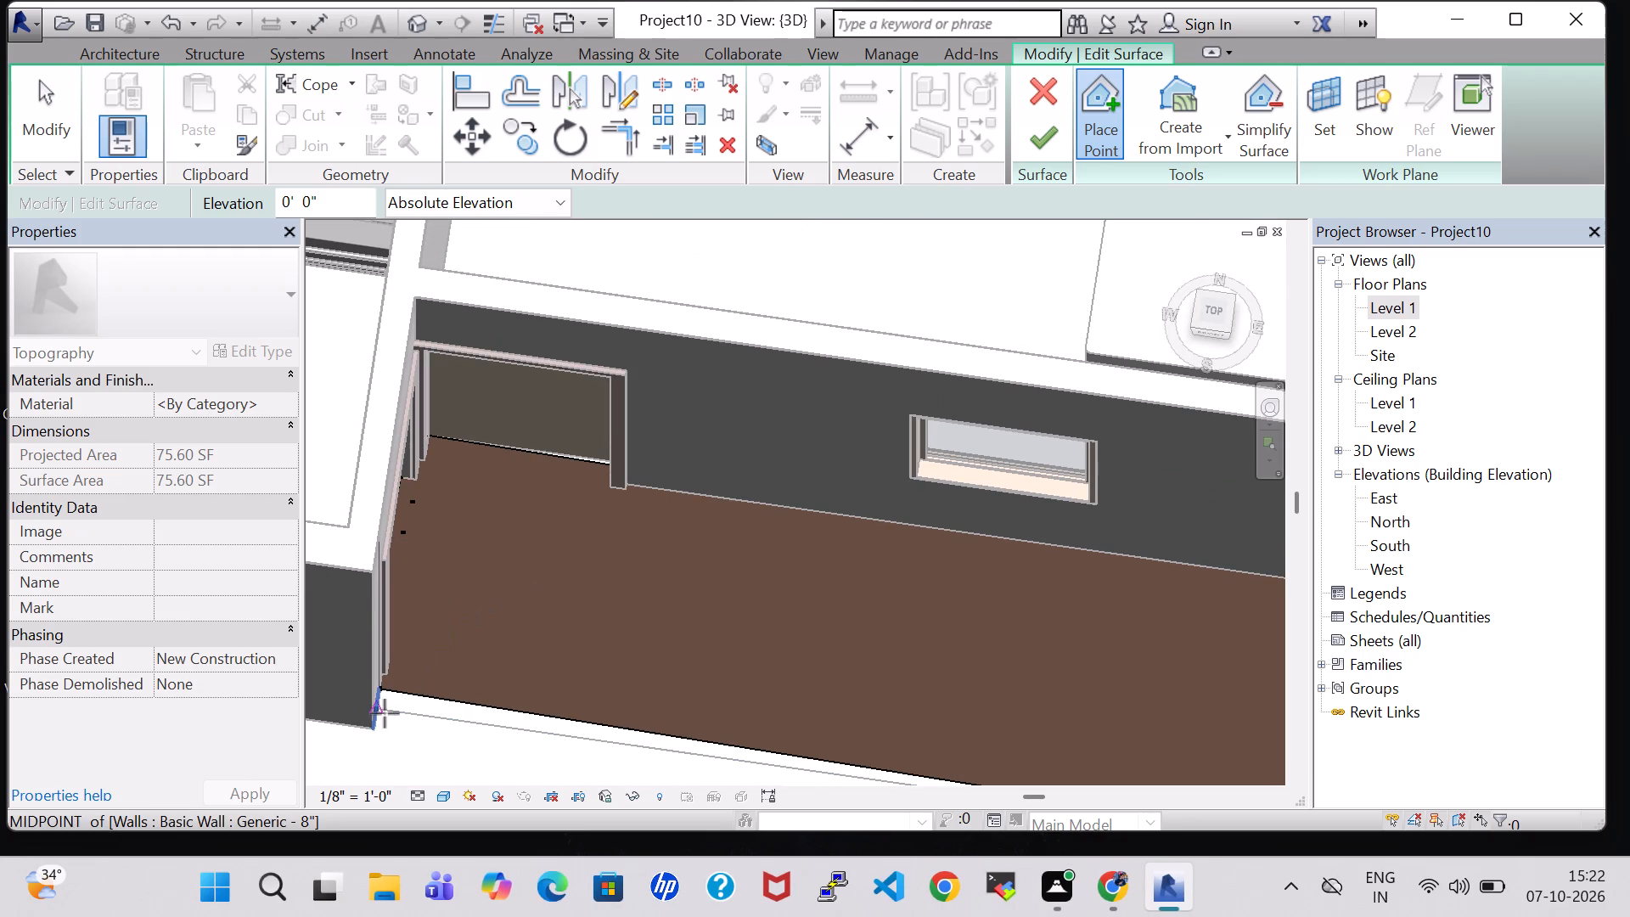
left_click(377, 706)
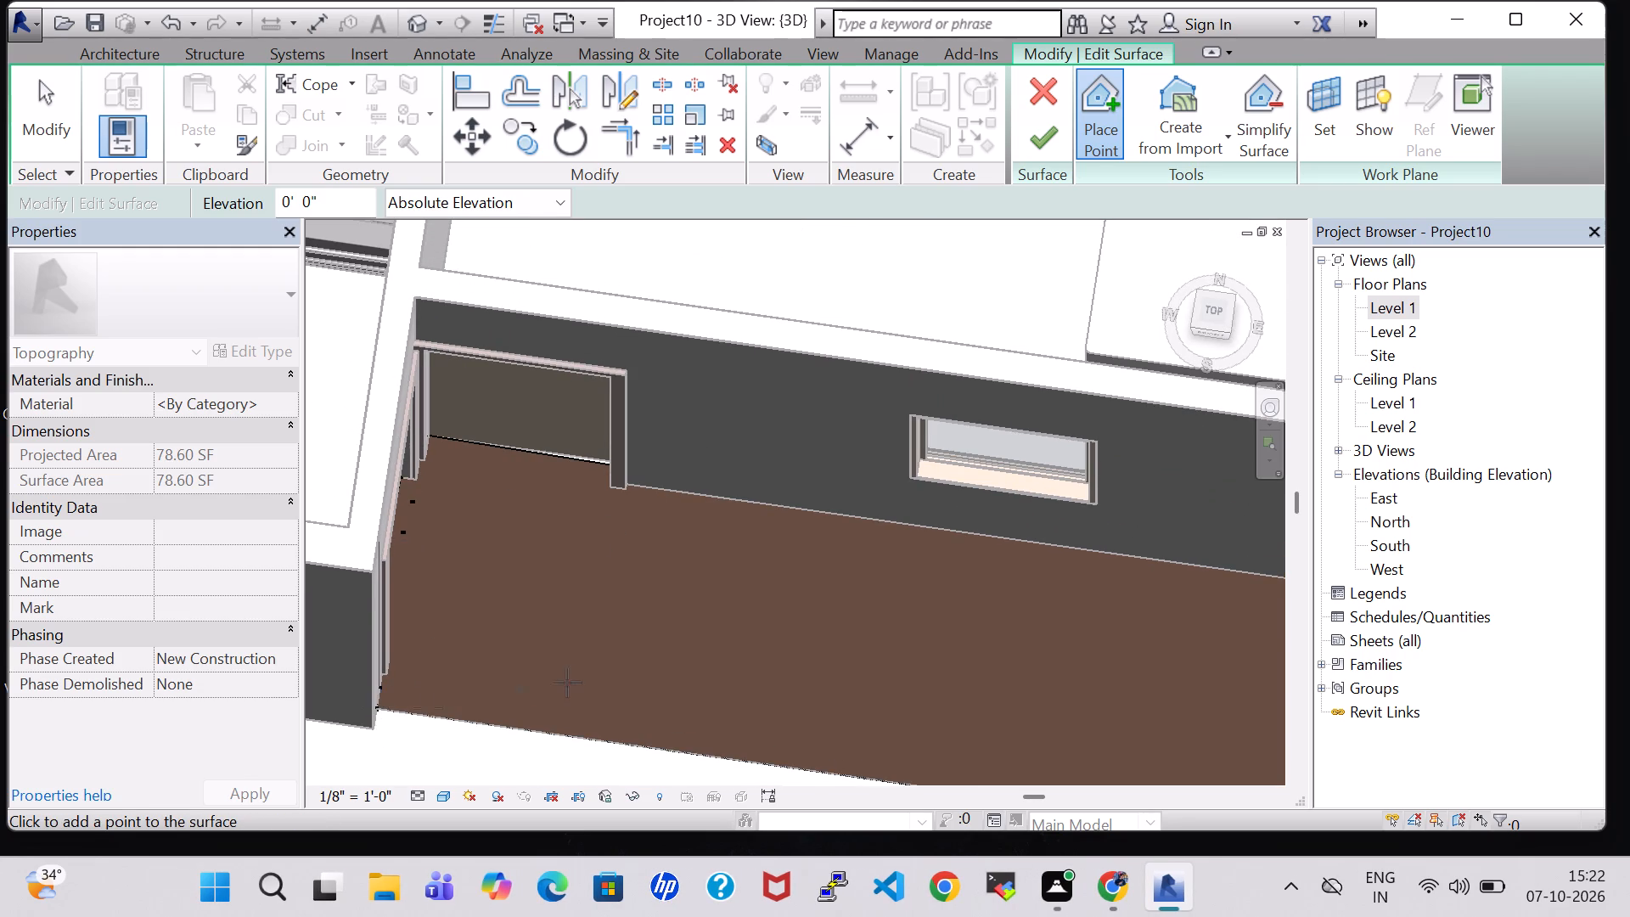
Finish editing the second toposurface, south of the bedroom.
scroll(574, 683, "down", 6)
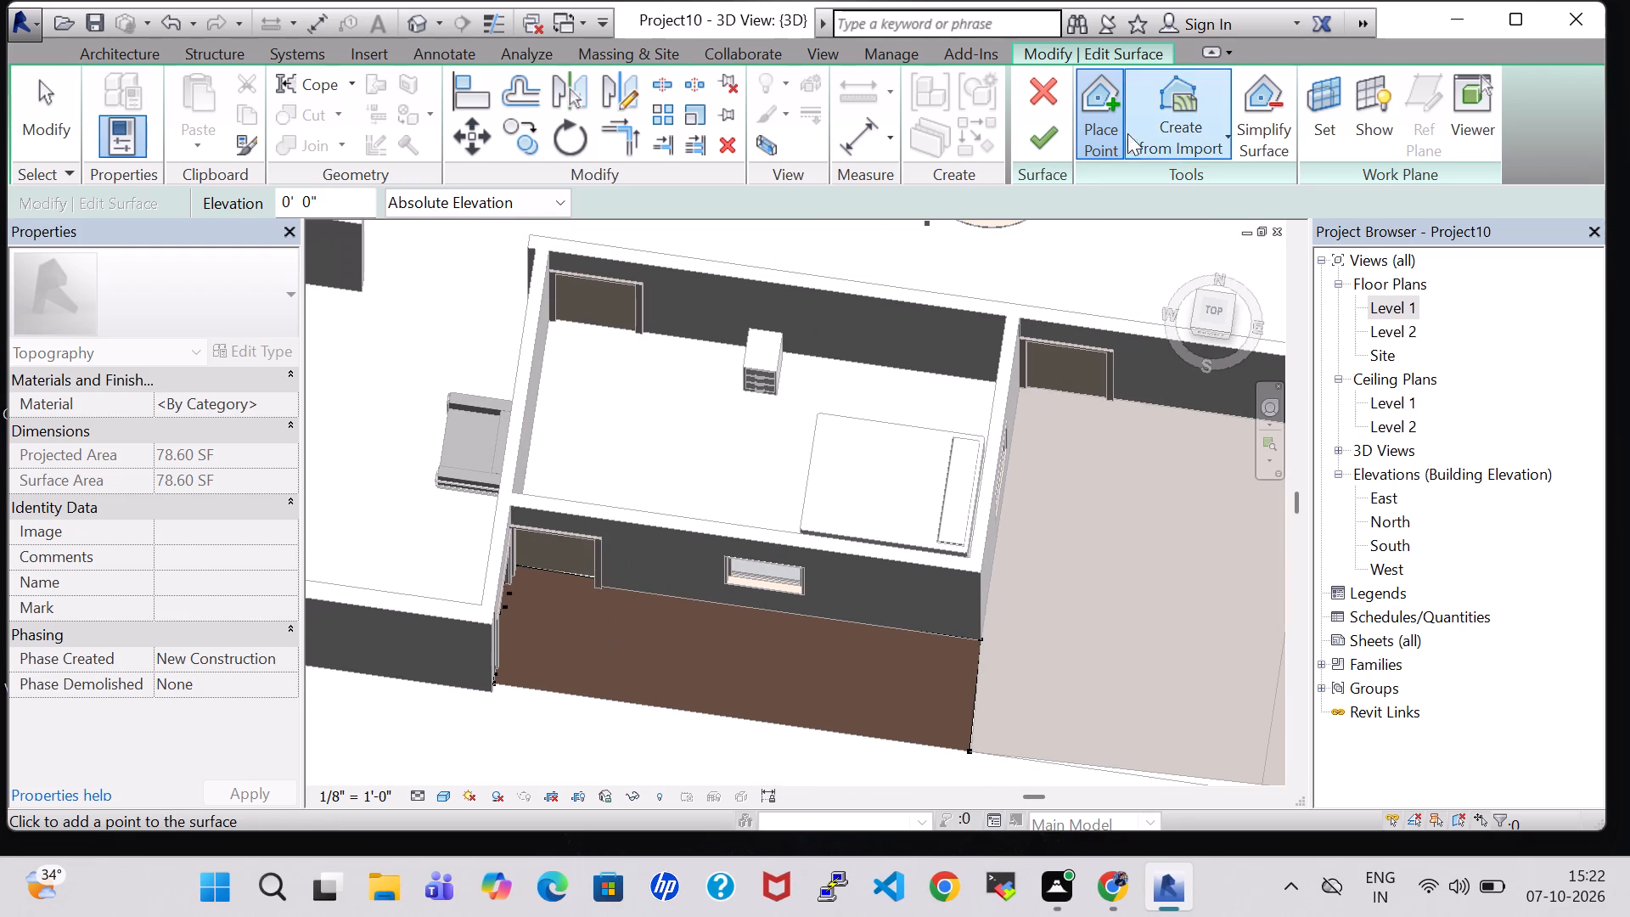
left_click(1060, 140)
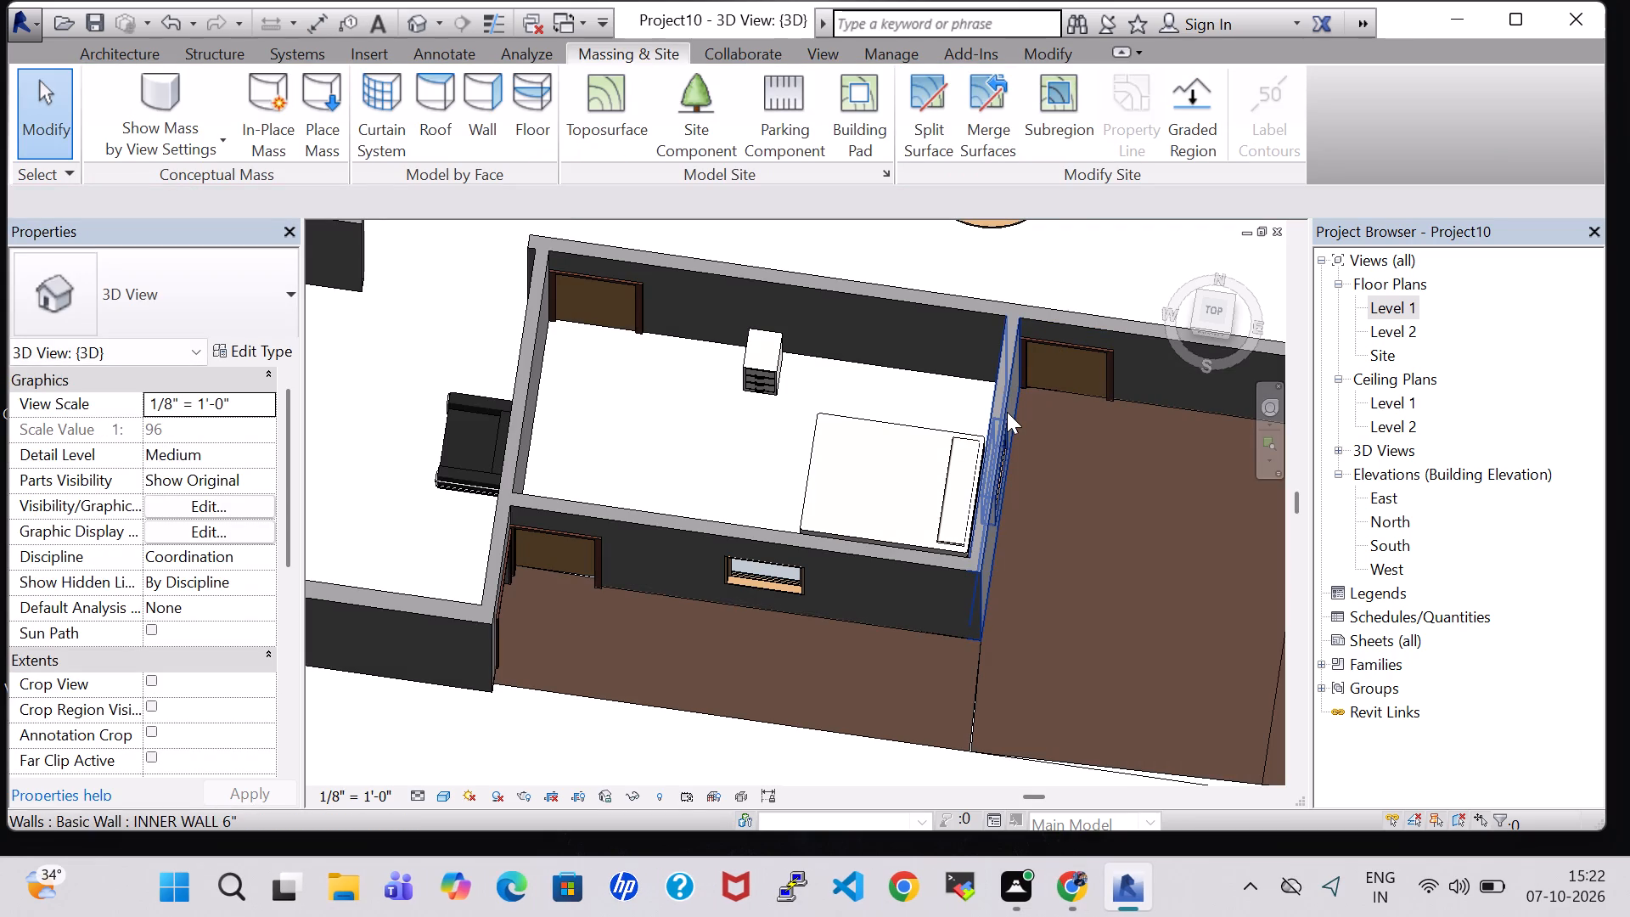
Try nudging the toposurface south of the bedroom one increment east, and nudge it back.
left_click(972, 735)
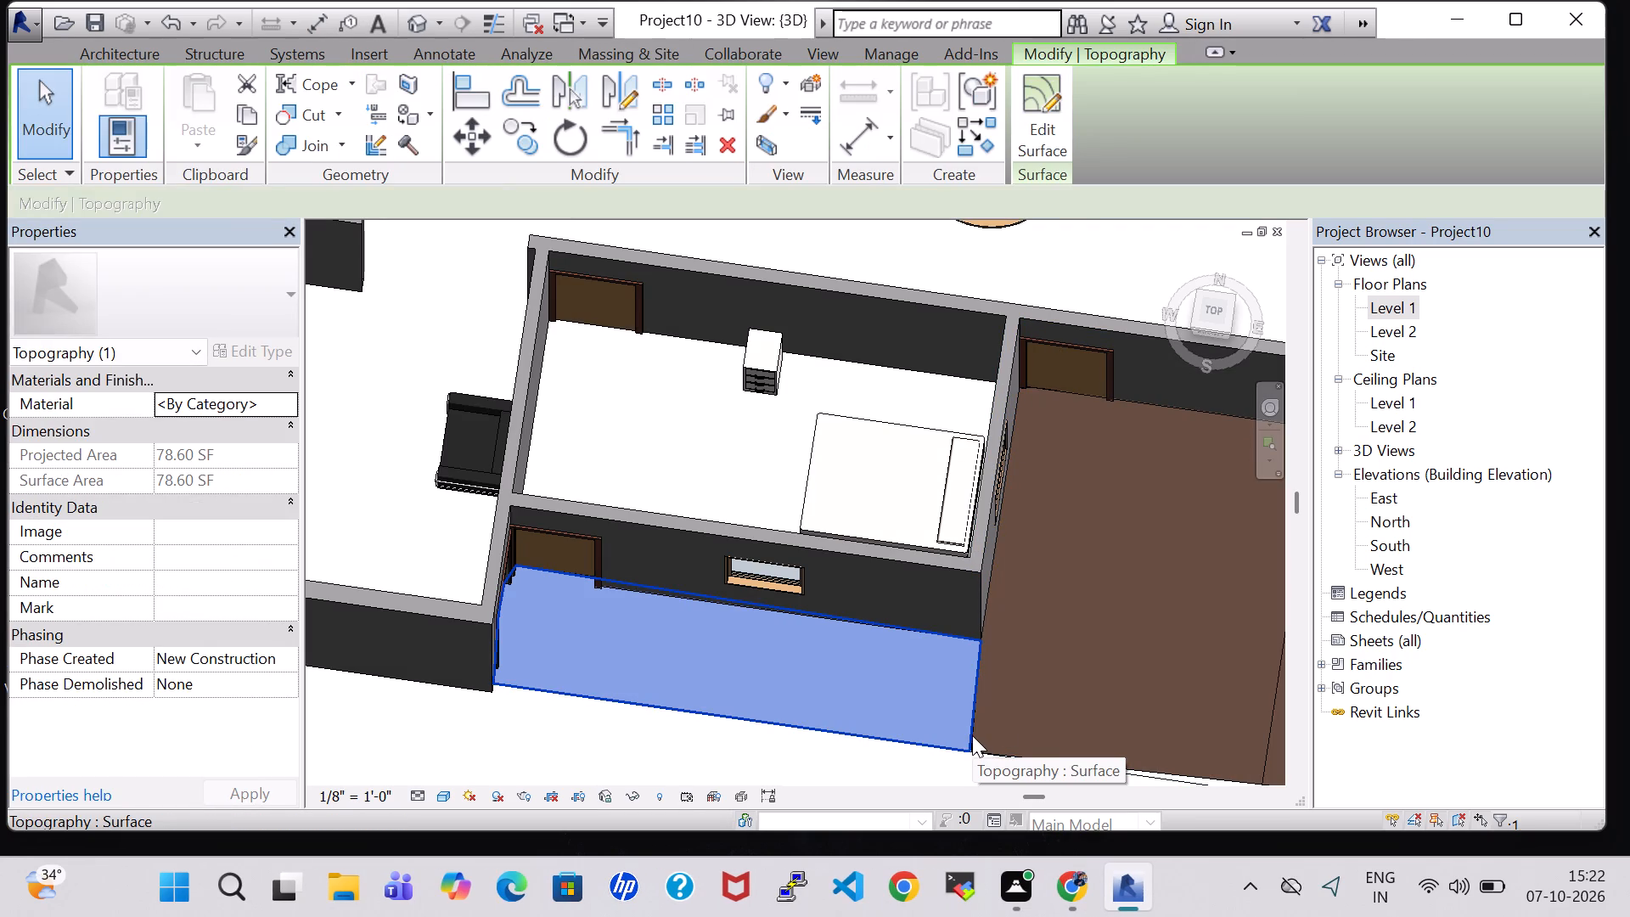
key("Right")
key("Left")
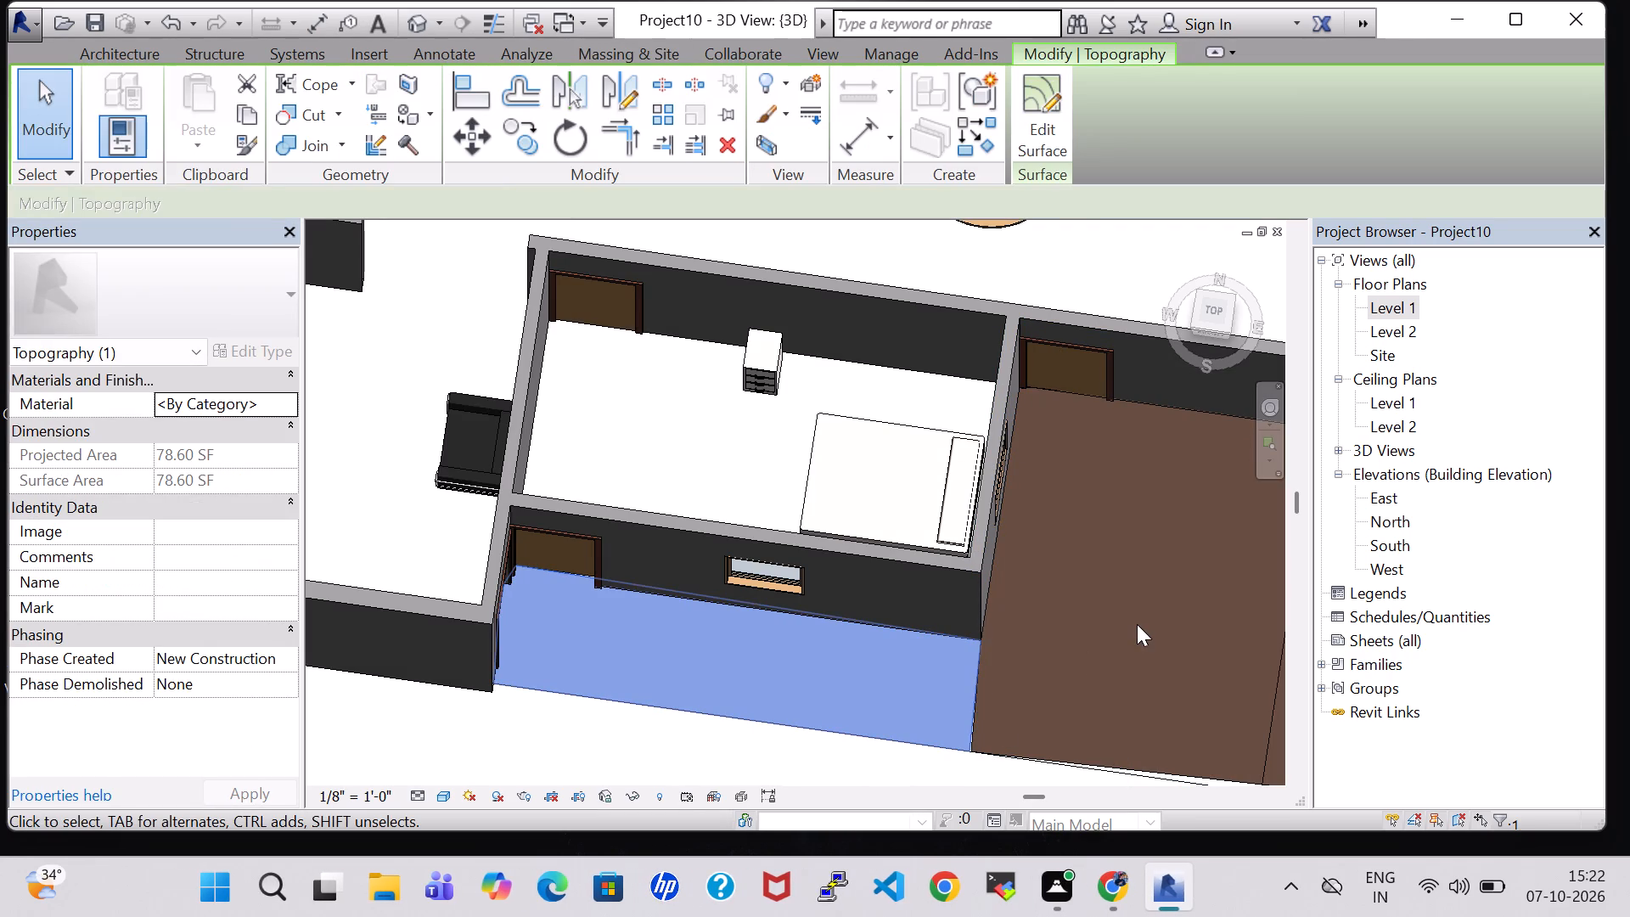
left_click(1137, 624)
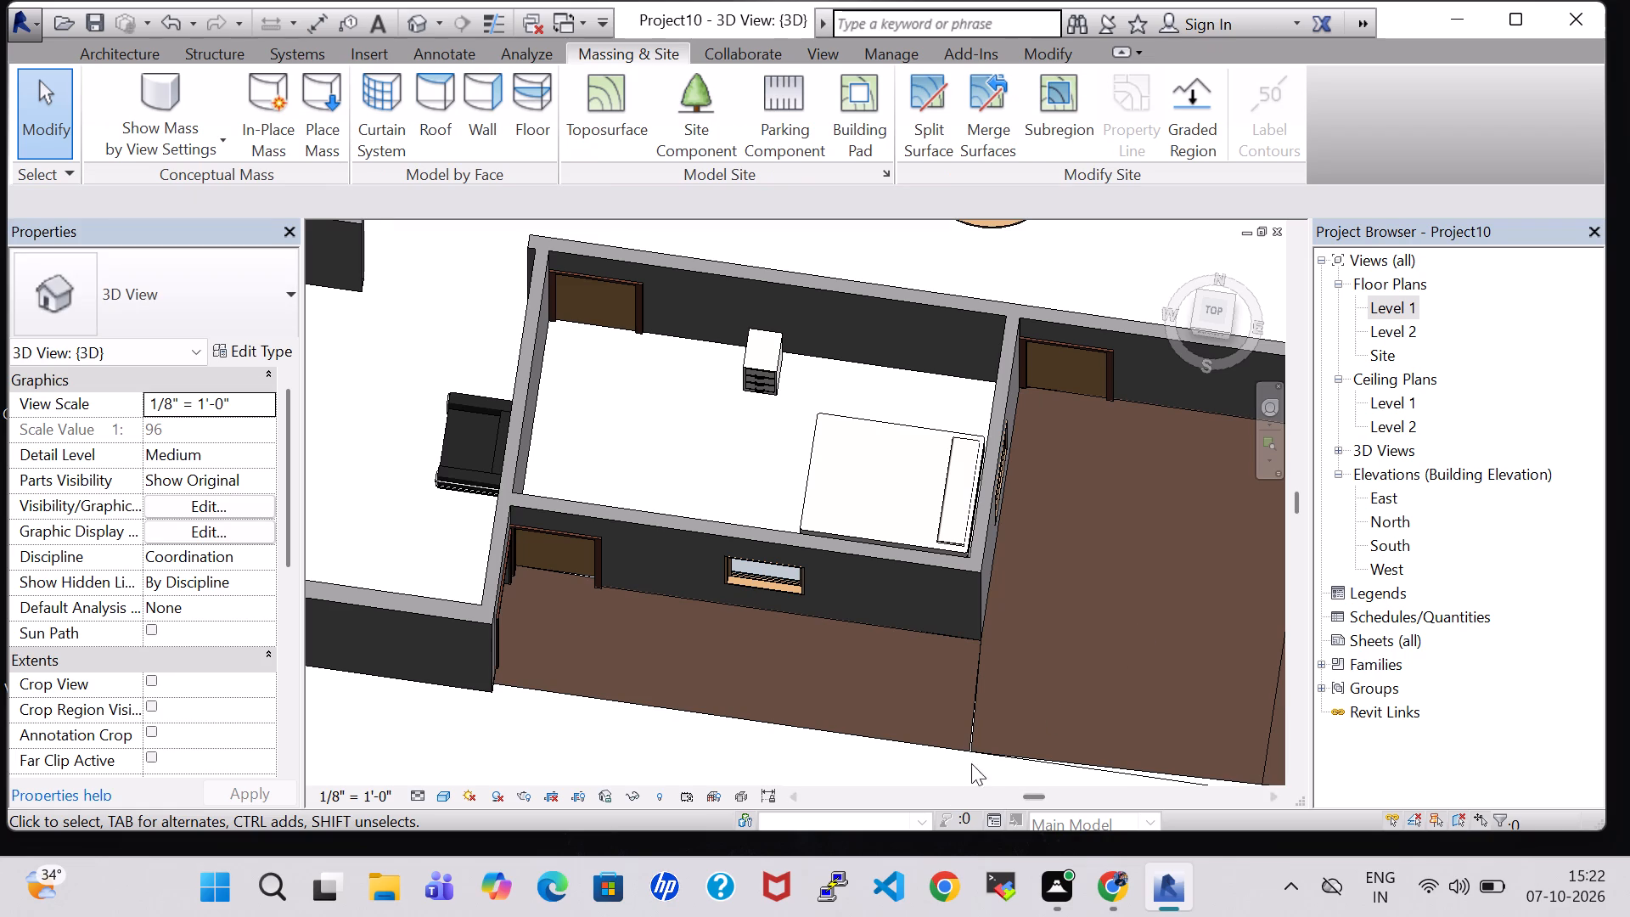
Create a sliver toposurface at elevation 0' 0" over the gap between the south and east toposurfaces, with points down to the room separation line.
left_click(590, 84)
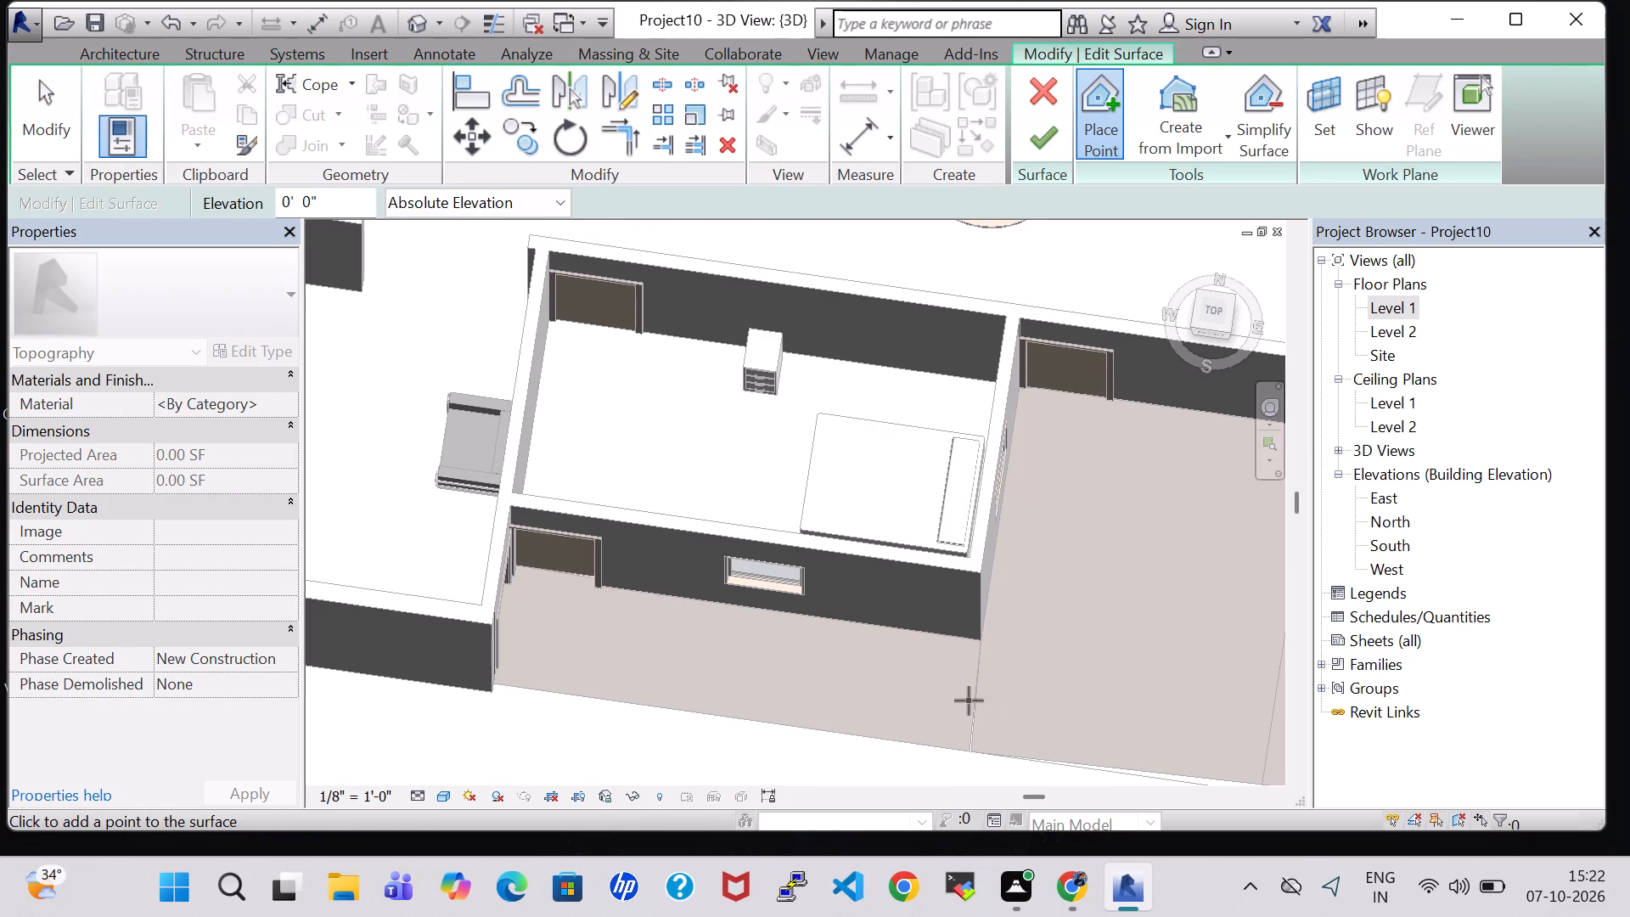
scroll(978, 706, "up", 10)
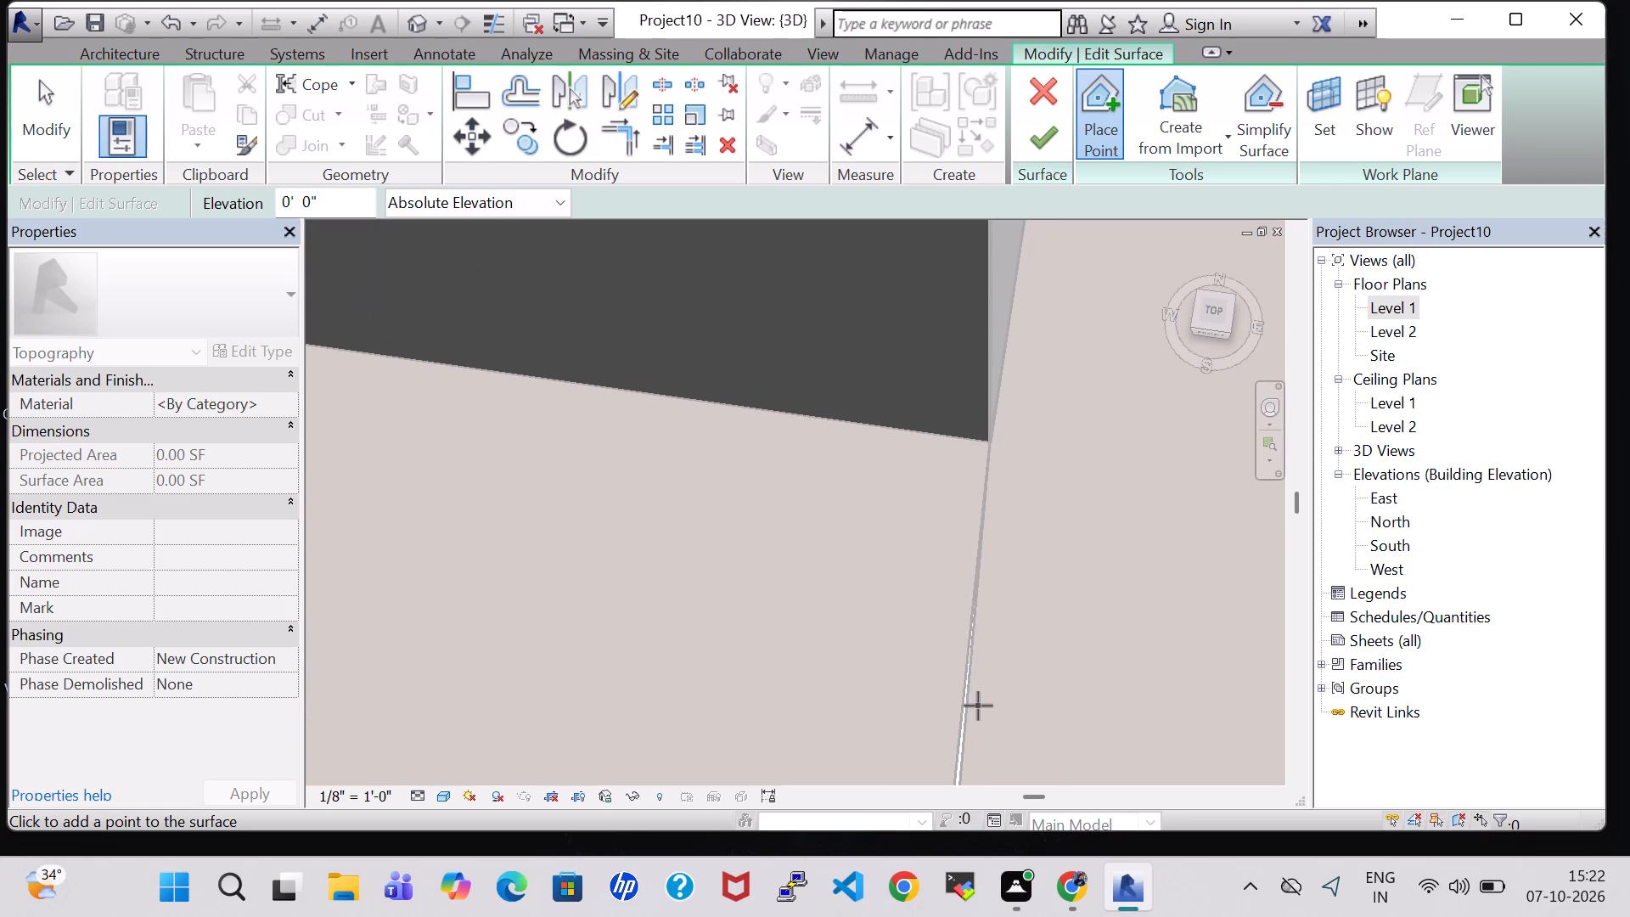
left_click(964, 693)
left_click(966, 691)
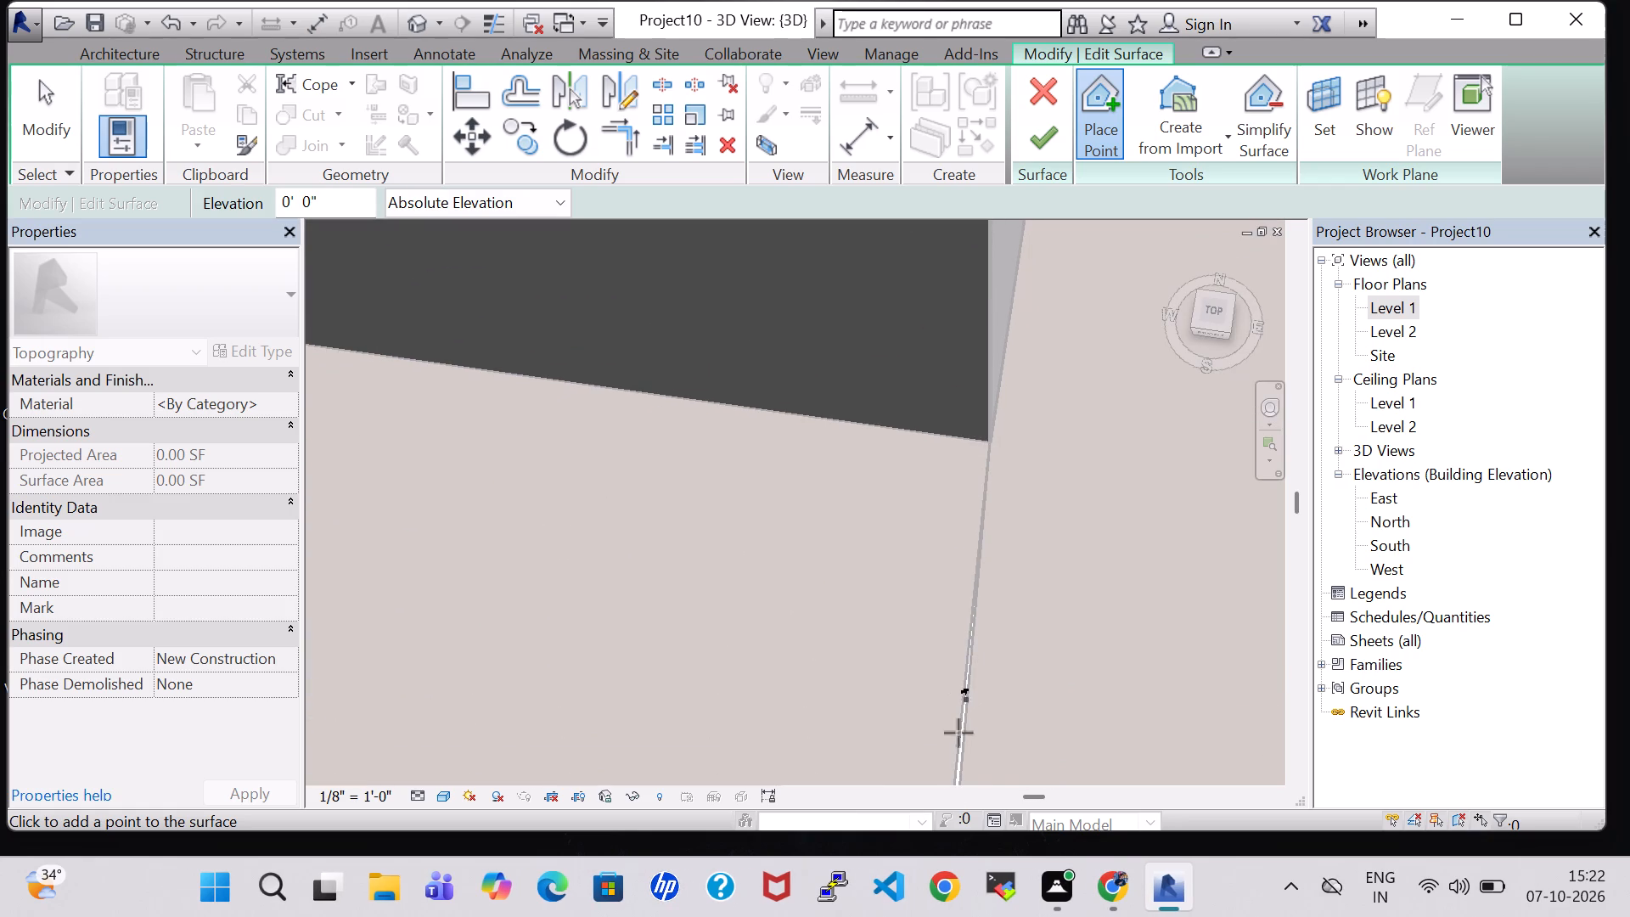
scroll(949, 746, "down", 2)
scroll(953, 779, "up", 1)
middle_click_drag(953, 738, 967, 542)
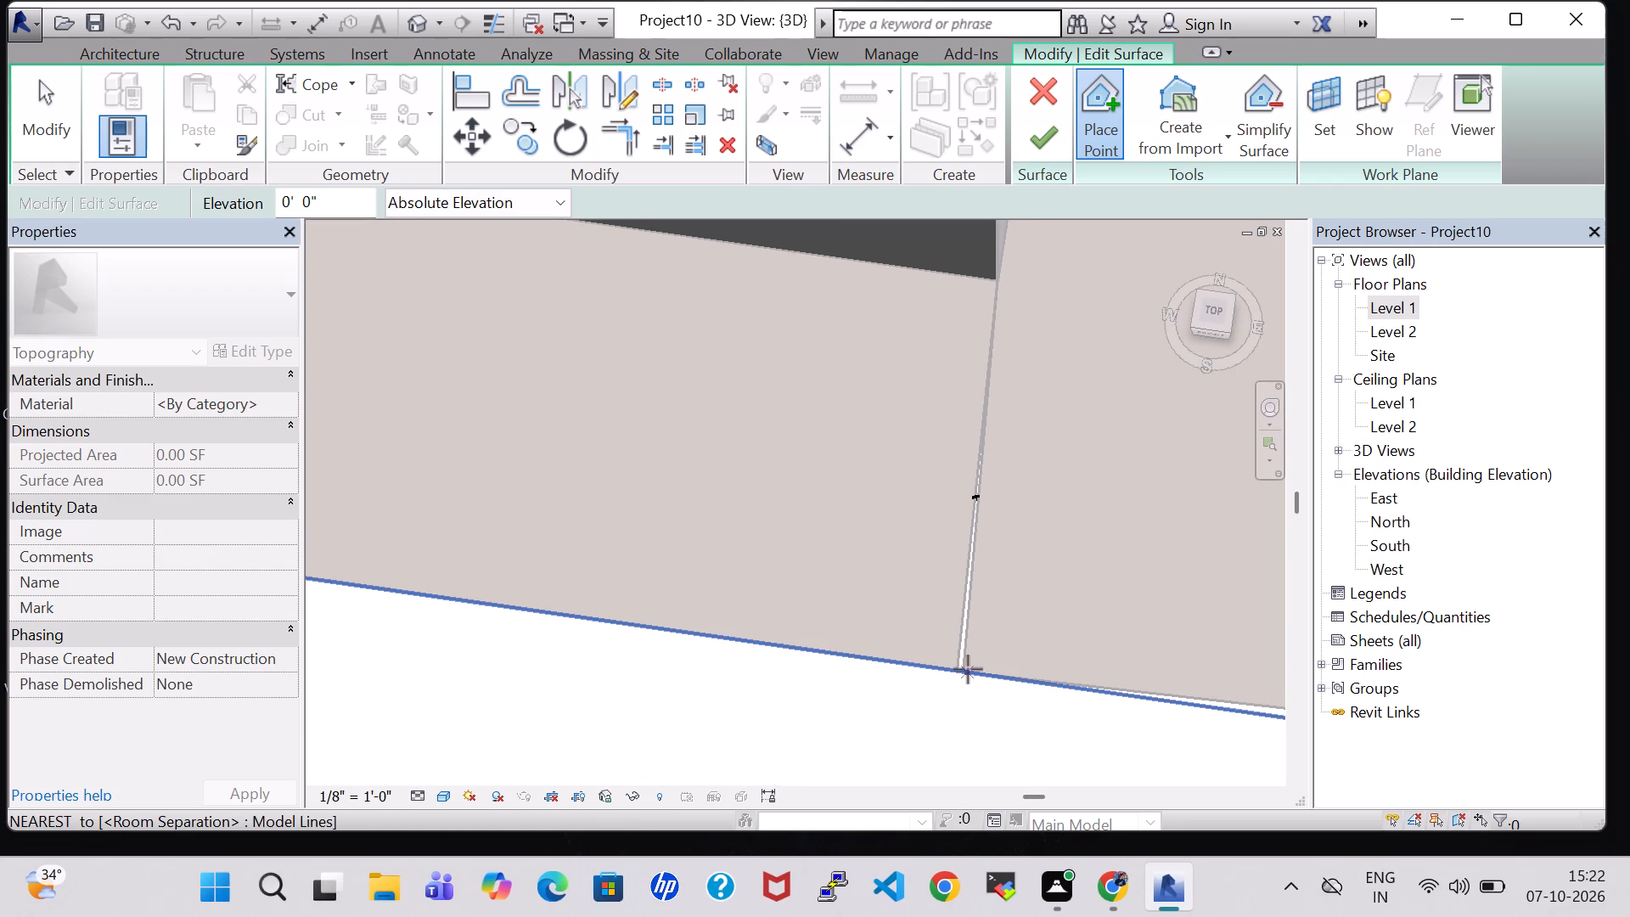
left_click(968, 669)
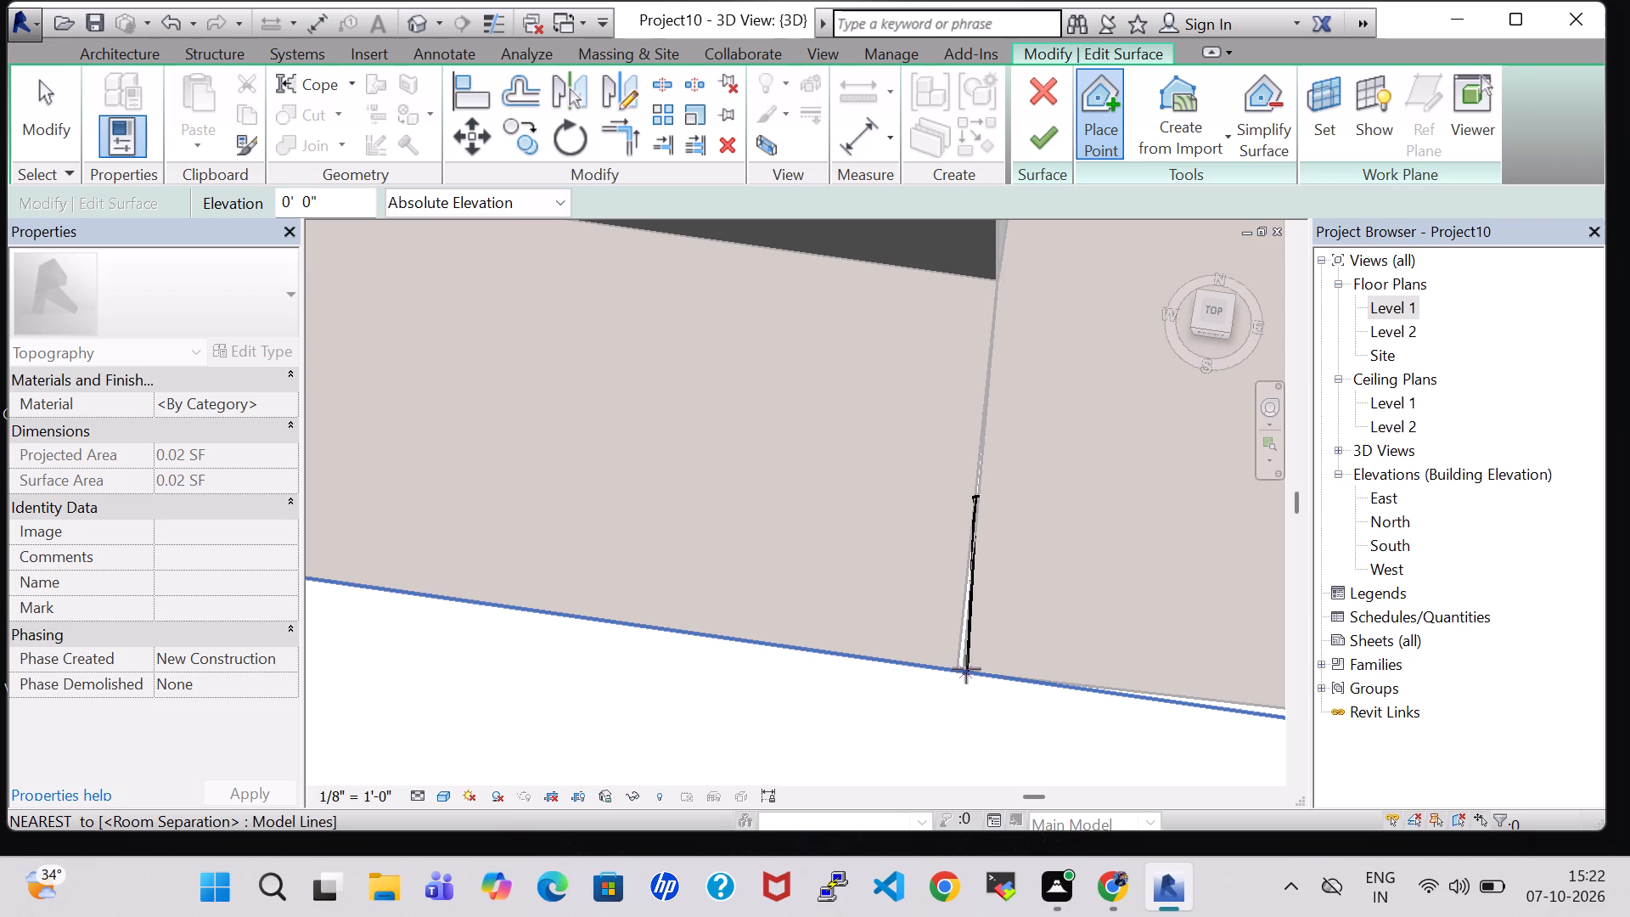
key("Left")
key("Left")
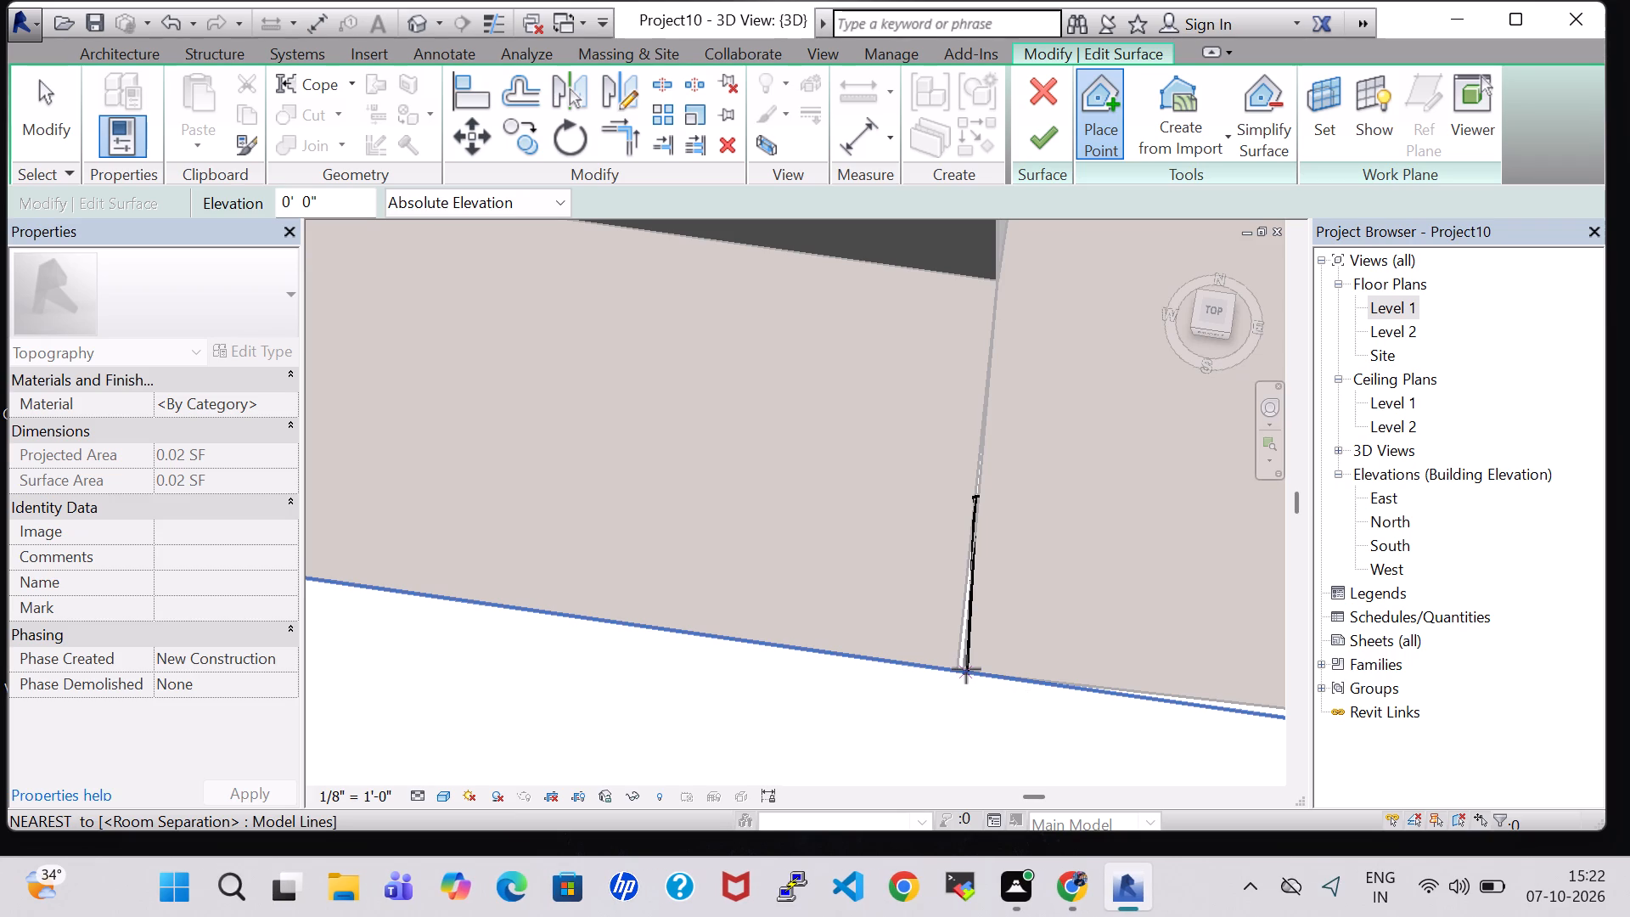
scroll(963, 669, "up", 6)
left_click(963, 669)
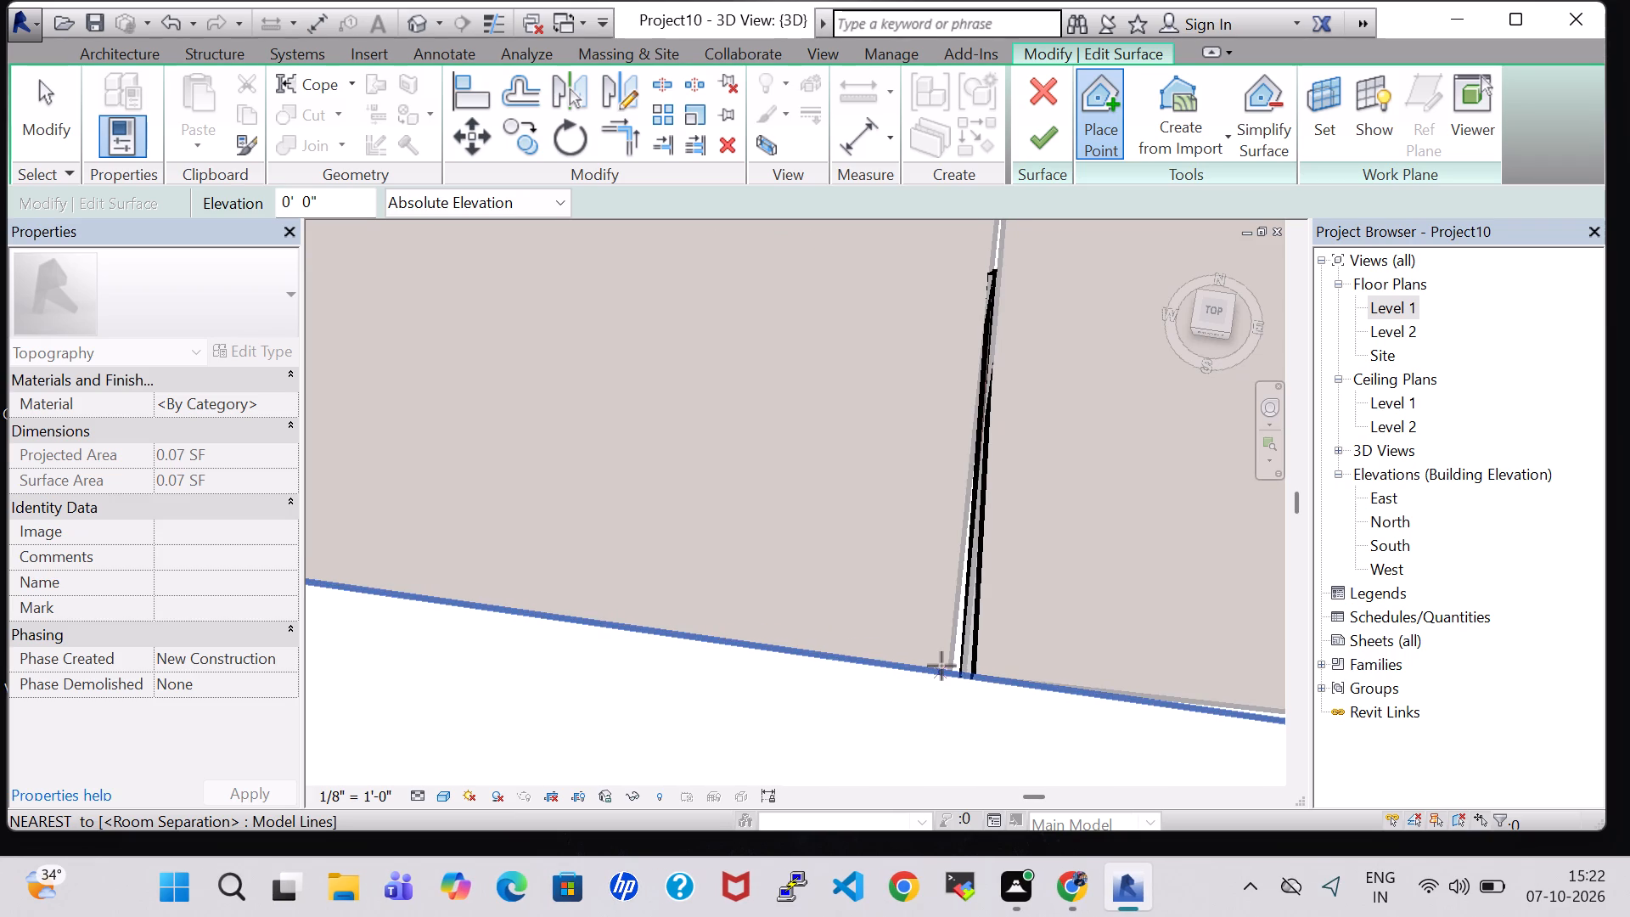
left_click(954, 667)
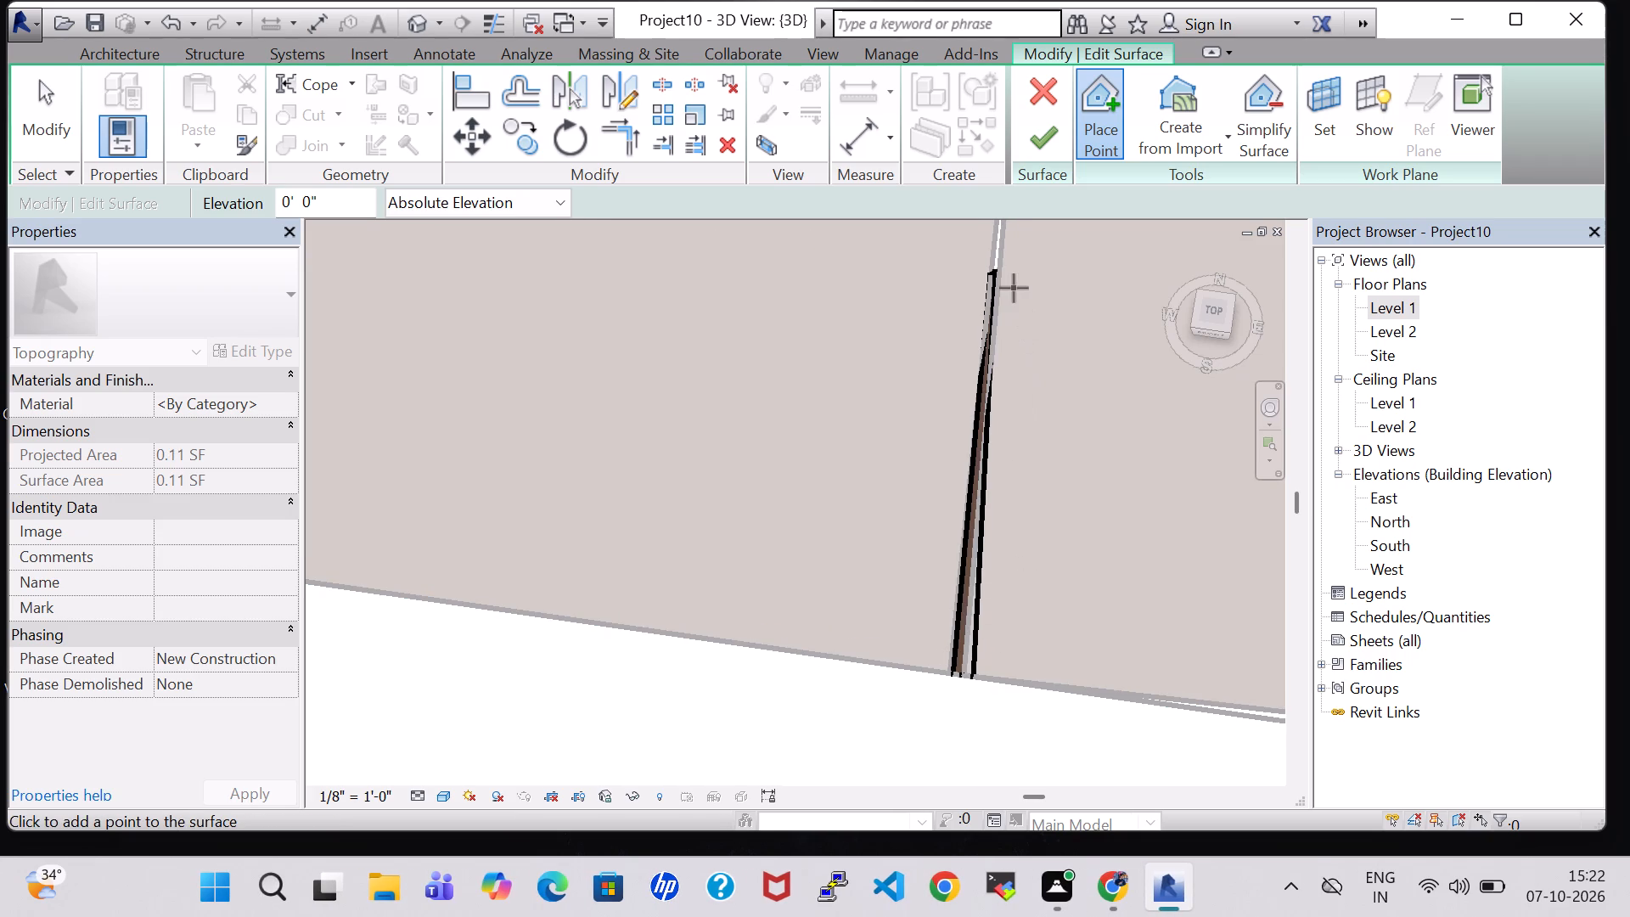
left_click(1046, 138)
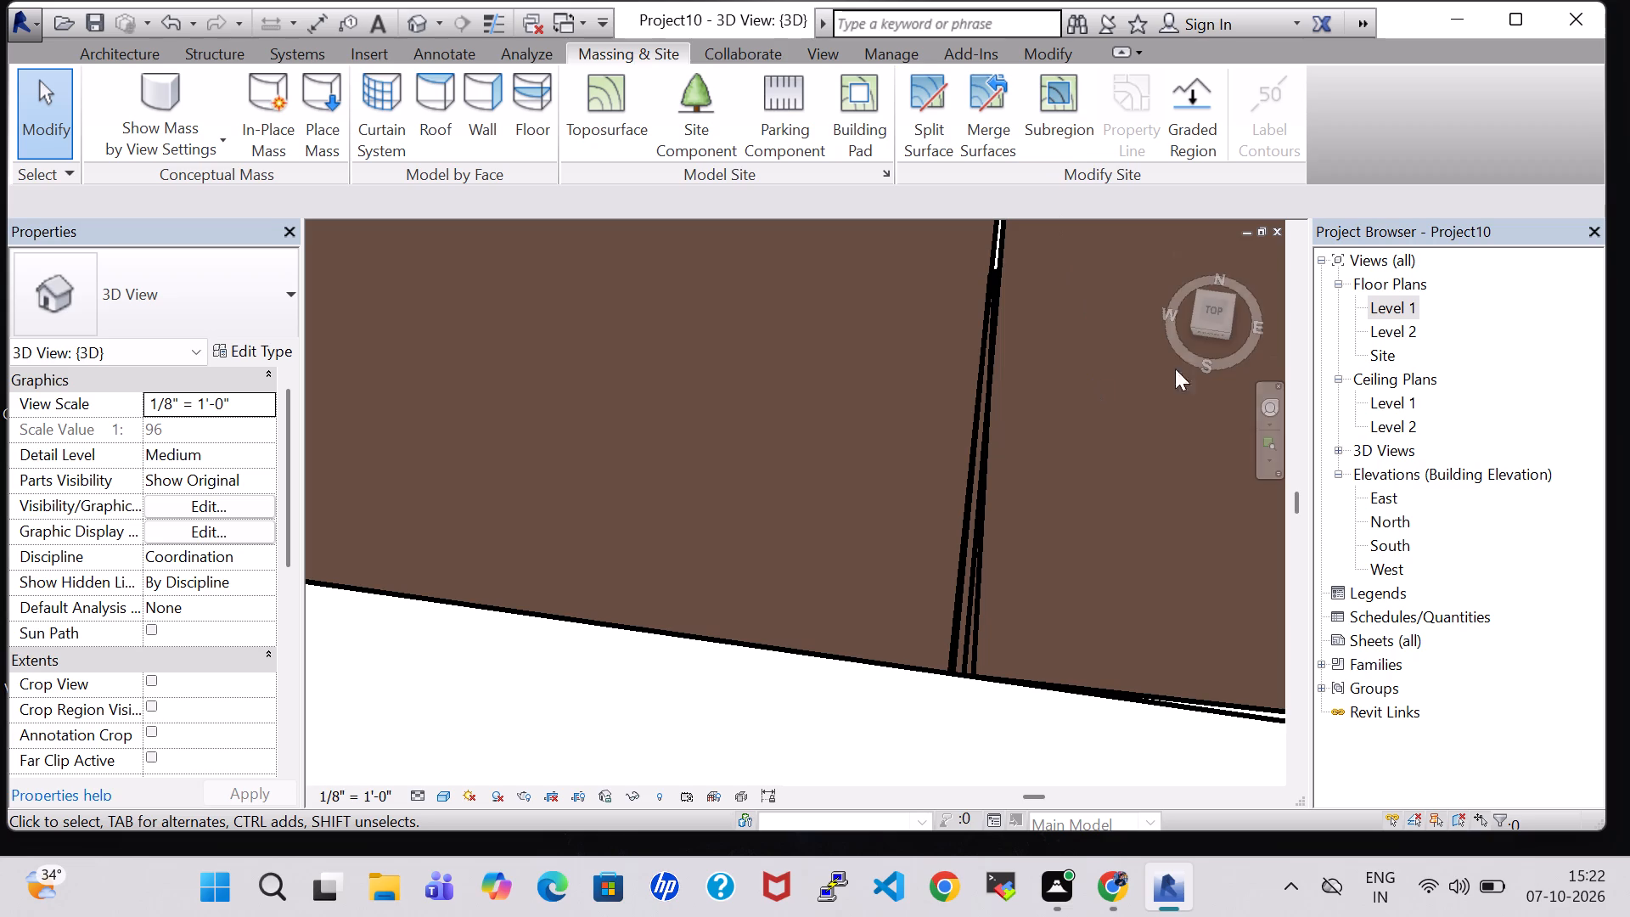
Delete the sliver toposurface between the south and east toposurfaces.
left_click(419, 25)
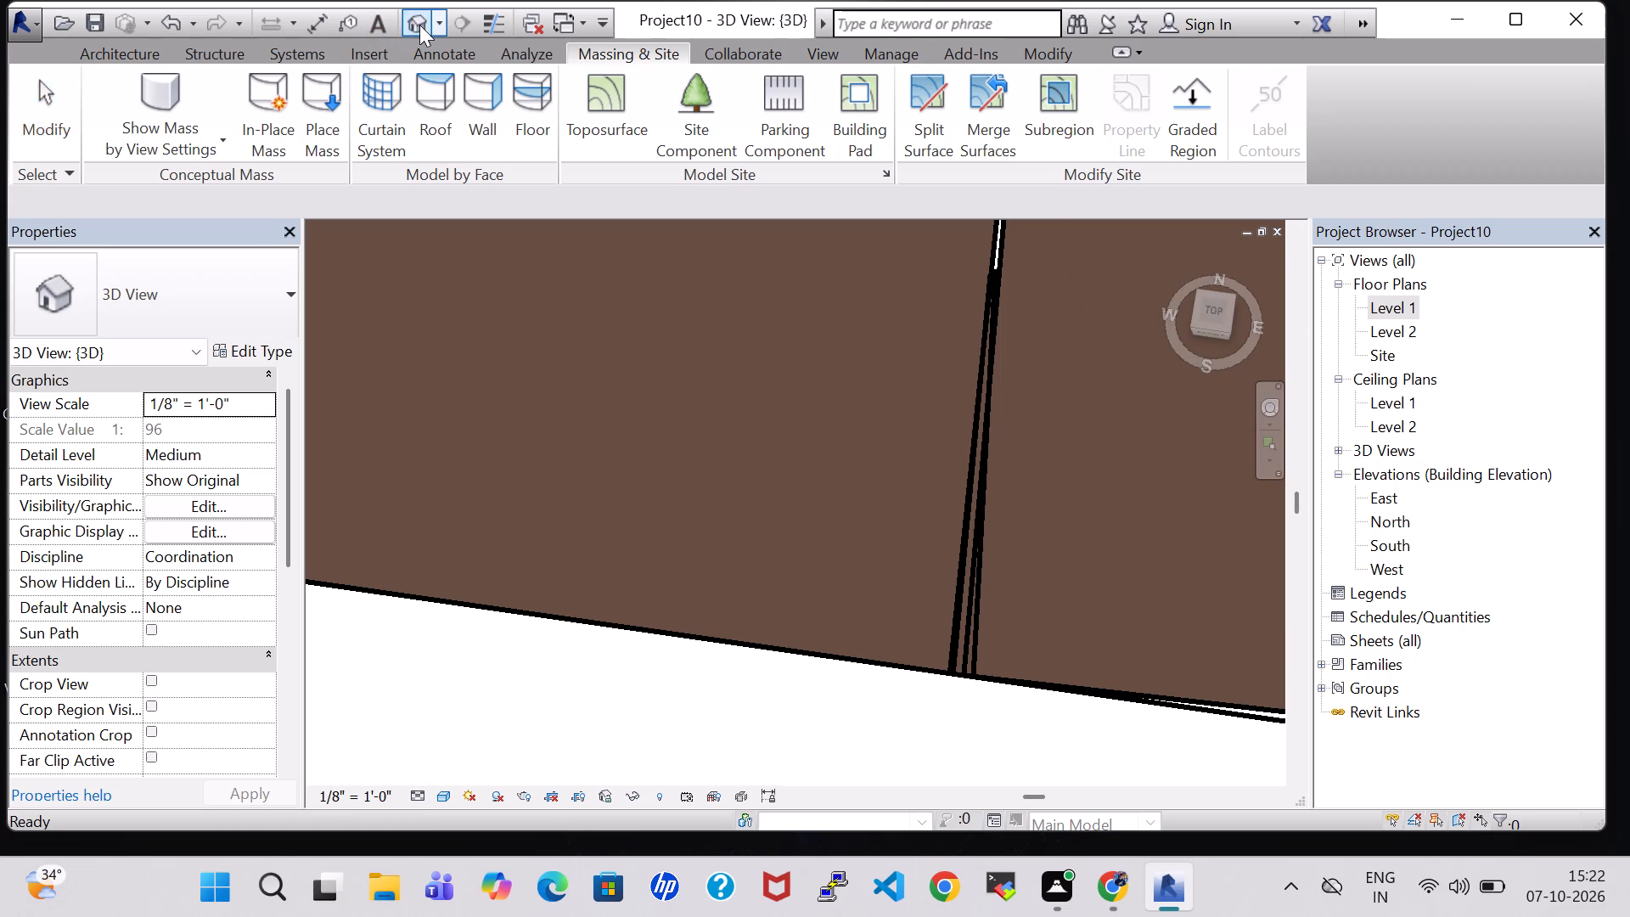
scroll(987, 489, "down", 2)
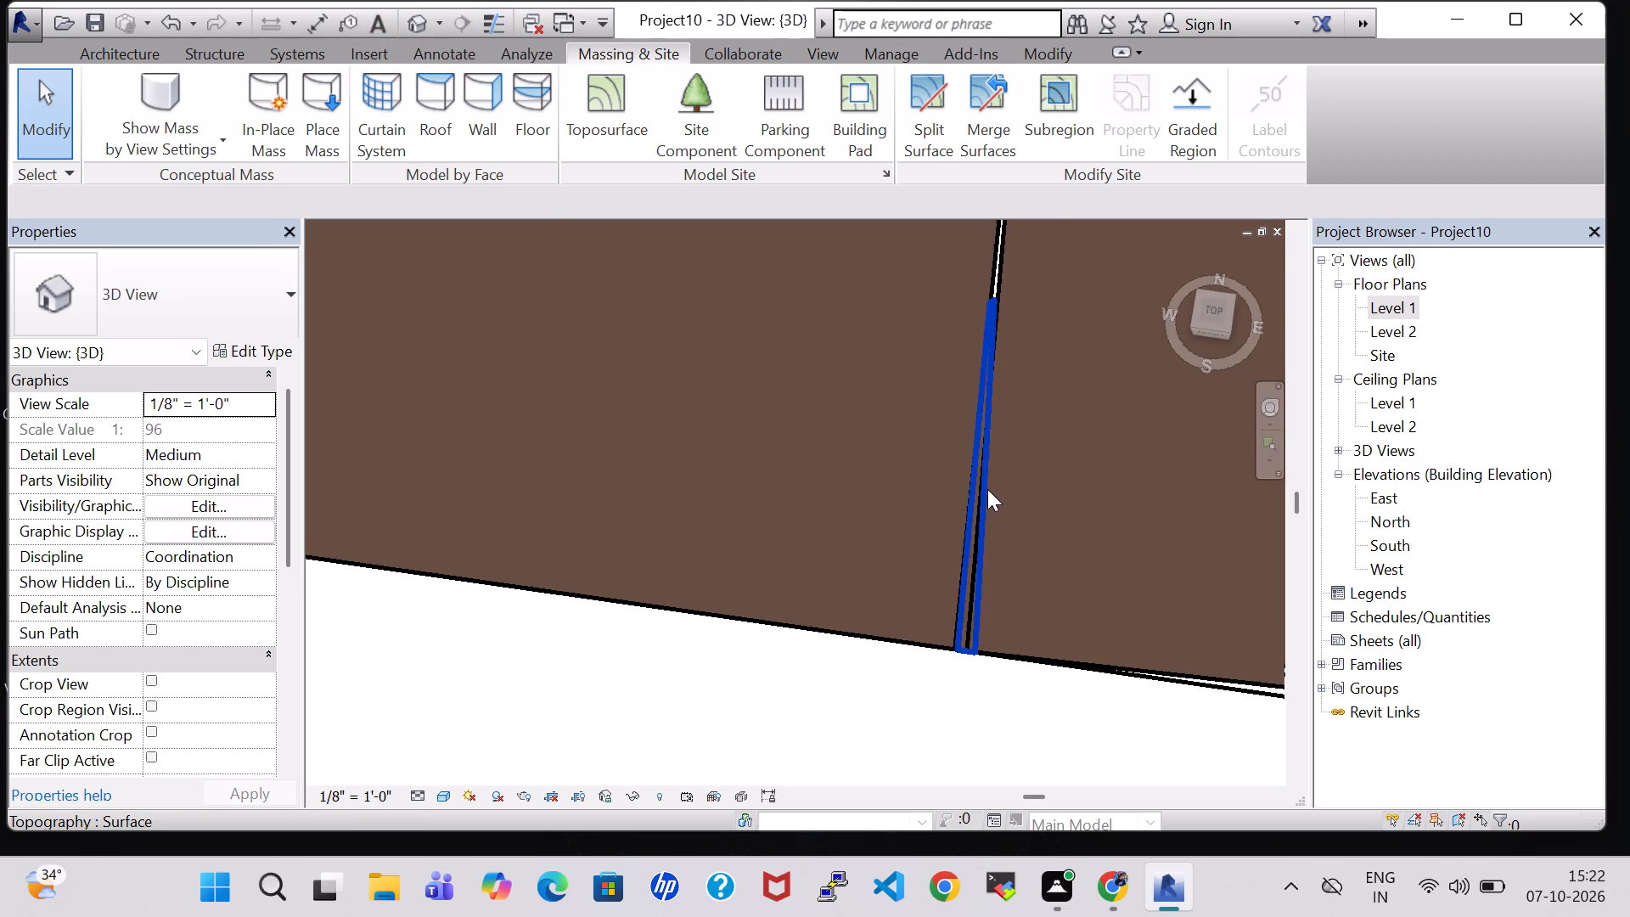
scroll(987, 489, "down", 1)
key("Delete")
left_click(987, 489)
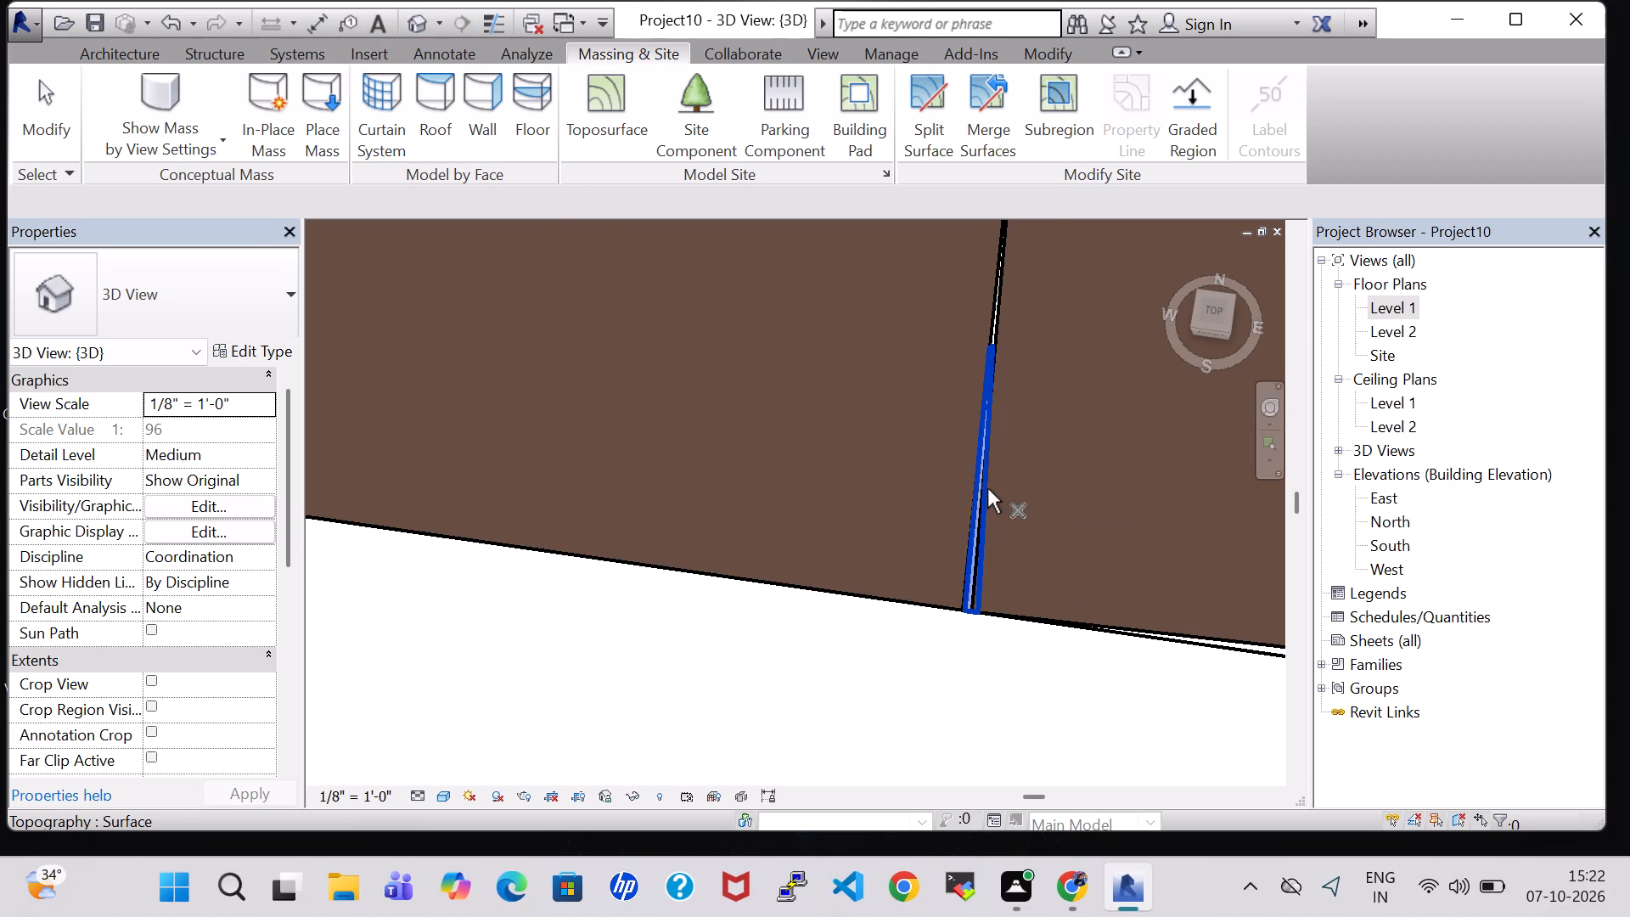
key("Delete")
Nudge the toposurface south of the bedroom one increment east to meet the east toposurface.
left_click(978, 504)
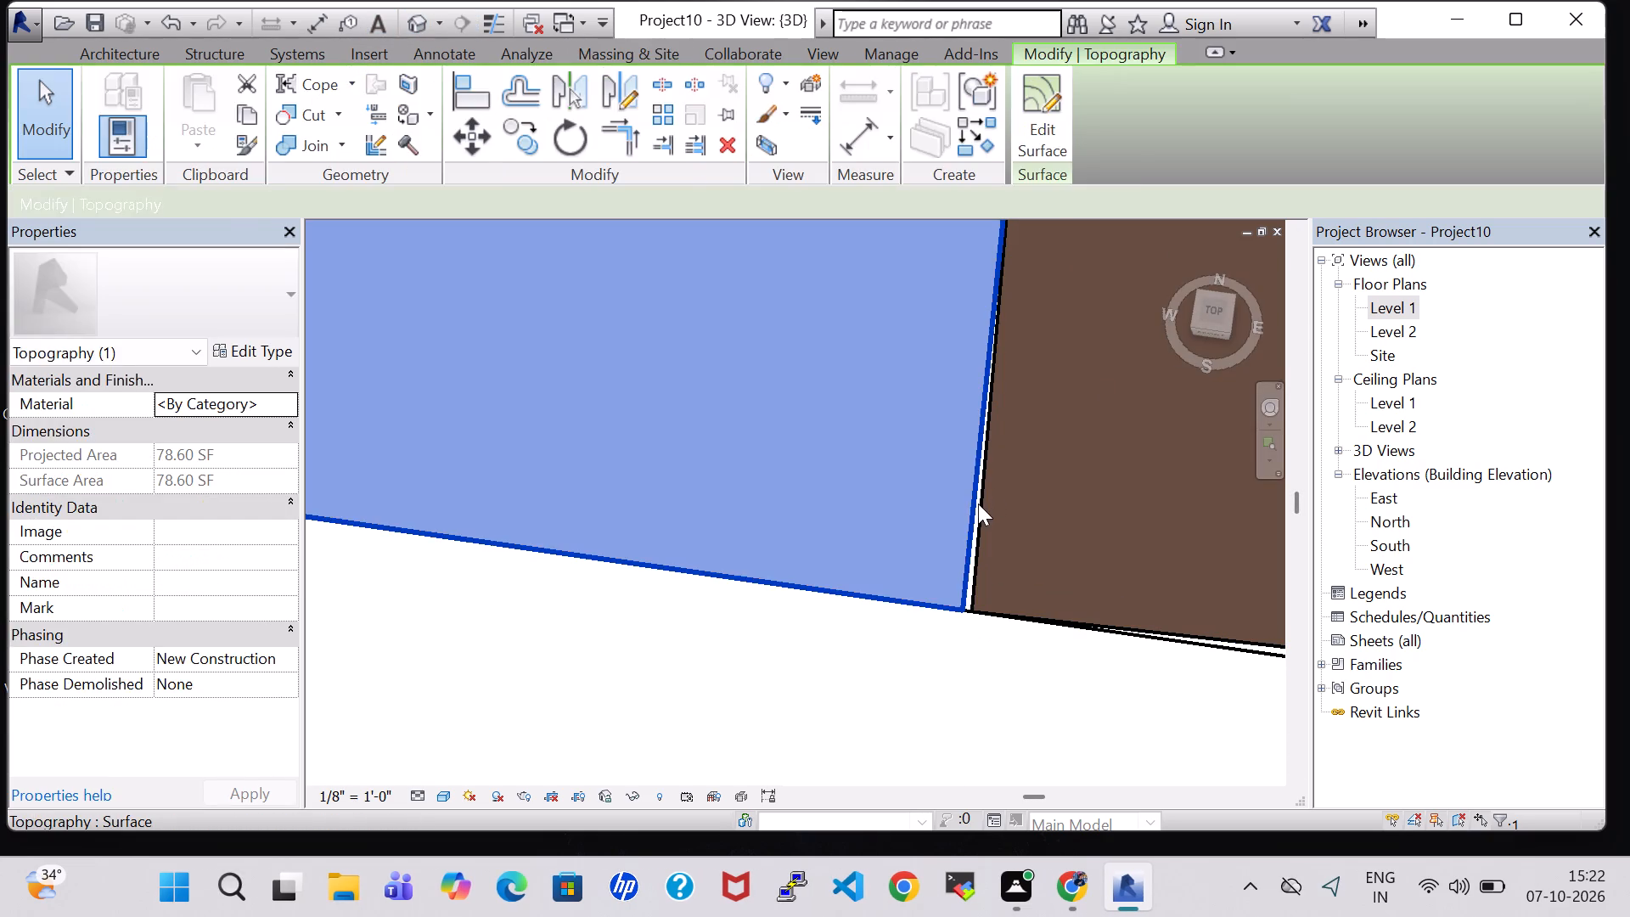
left_click(975, 521)
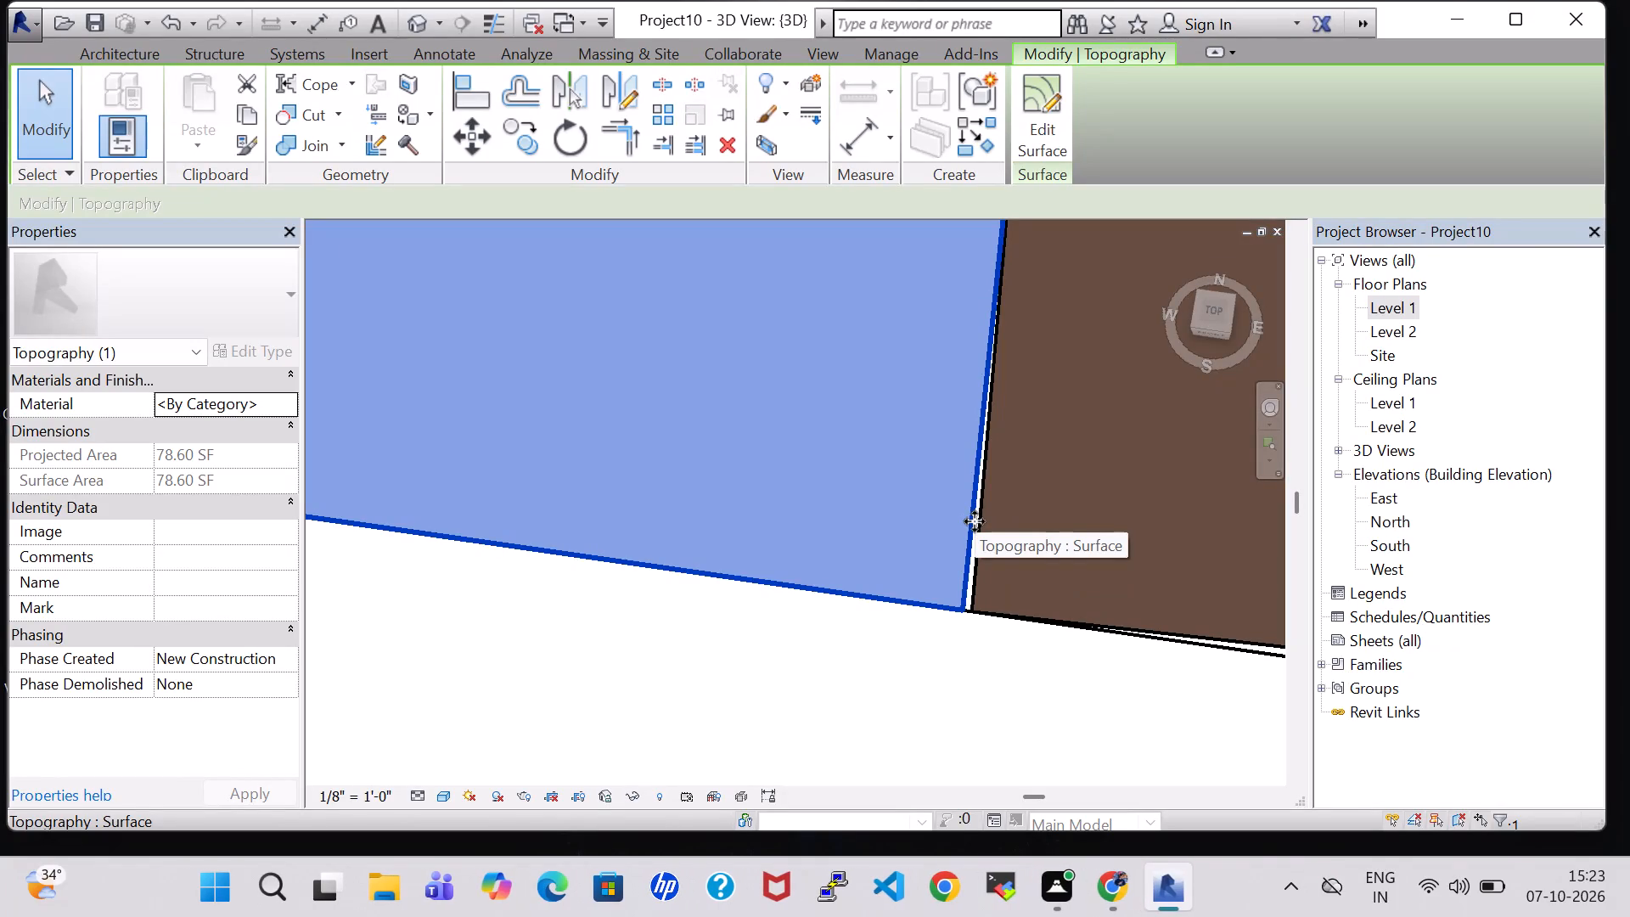
key("Right")
left_click(1047, 521)
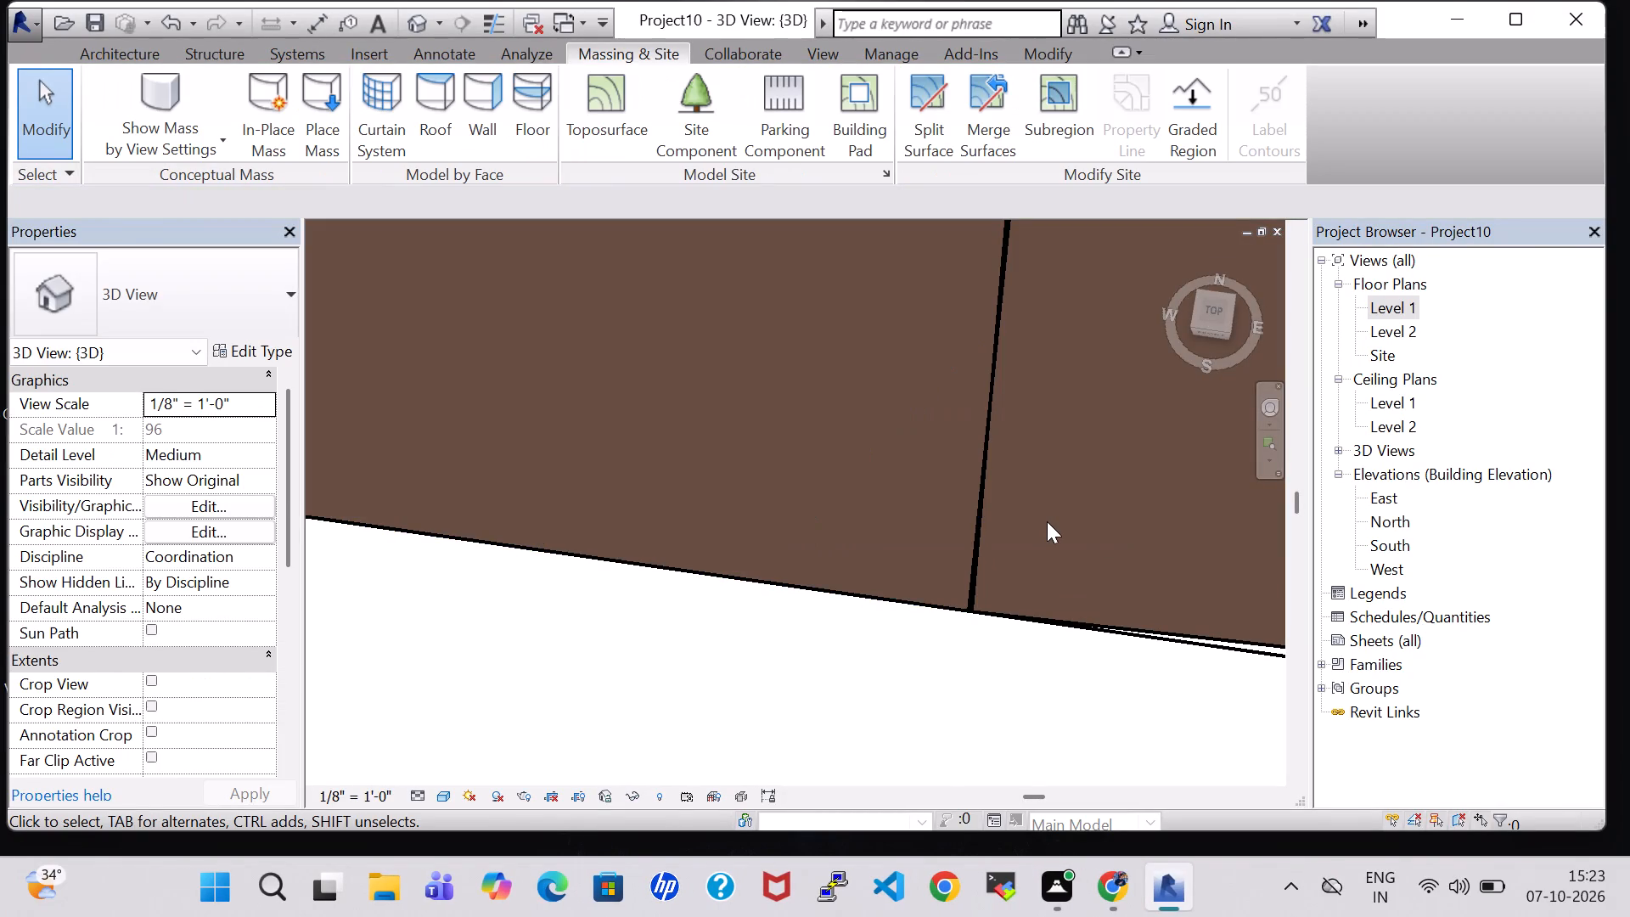
Examine the south toposurface's edges along the bedroom wall, at the door openings and where it meets the east toposurface.
scroll(1047, 521, "down", 5)
middle_click_drag(621, 327, 863, 571)
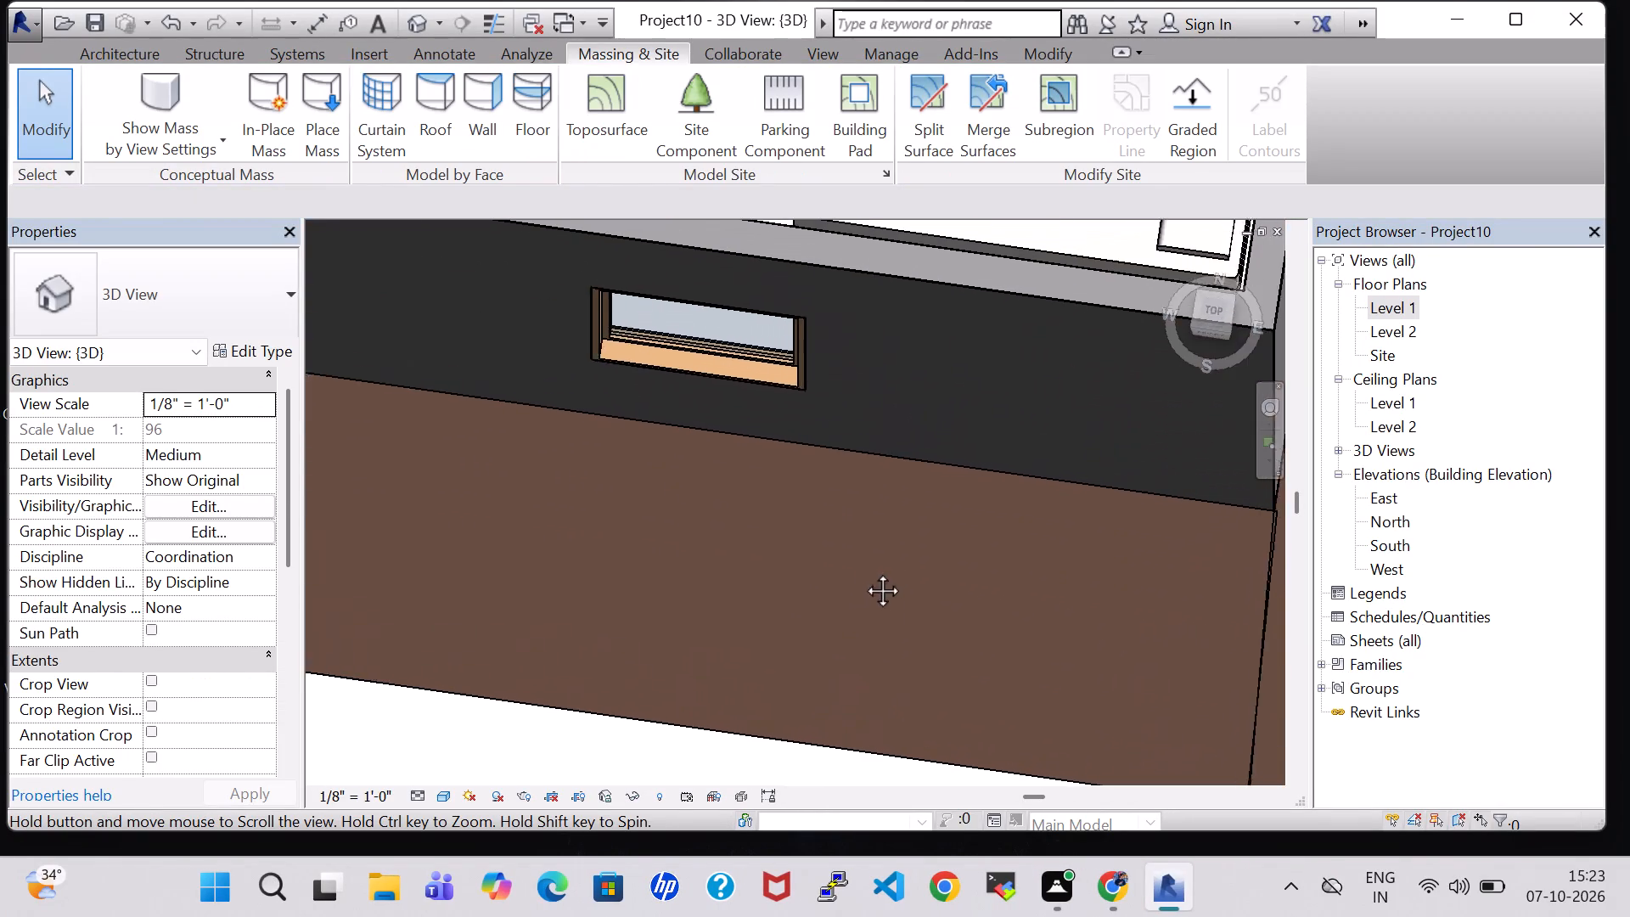
middle_click_drag(863, 571, 1154, 676)
scroll(829, 683, "up", 1)
middle_click_drag(829, 683, 1184, 641)
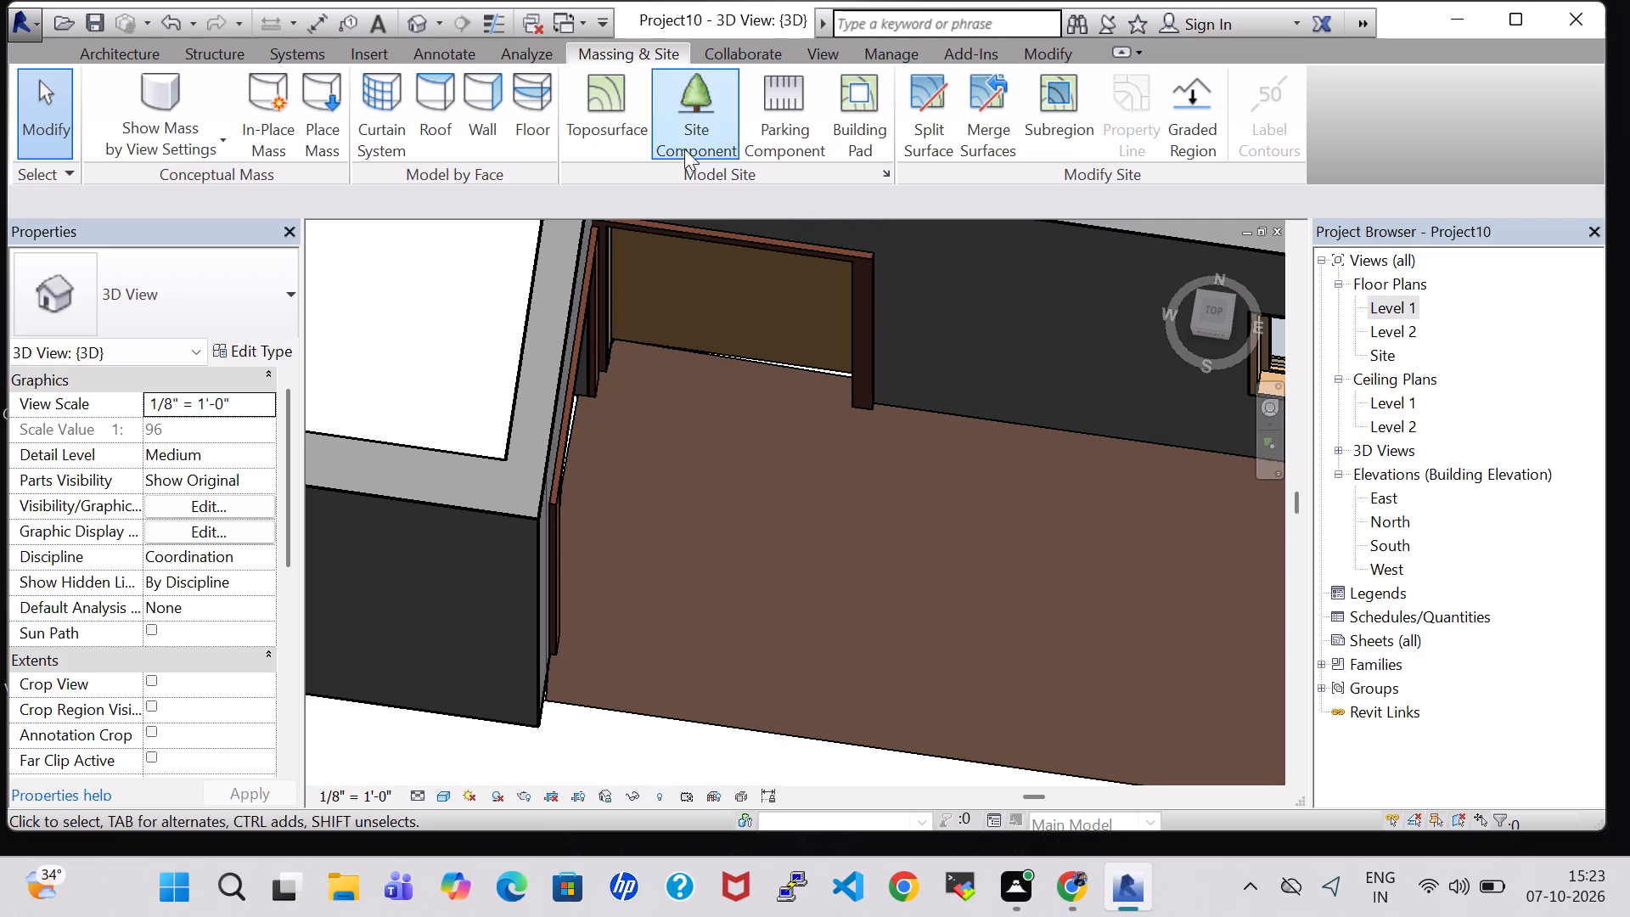
left_click(766, 525)
left_click(808, 447)
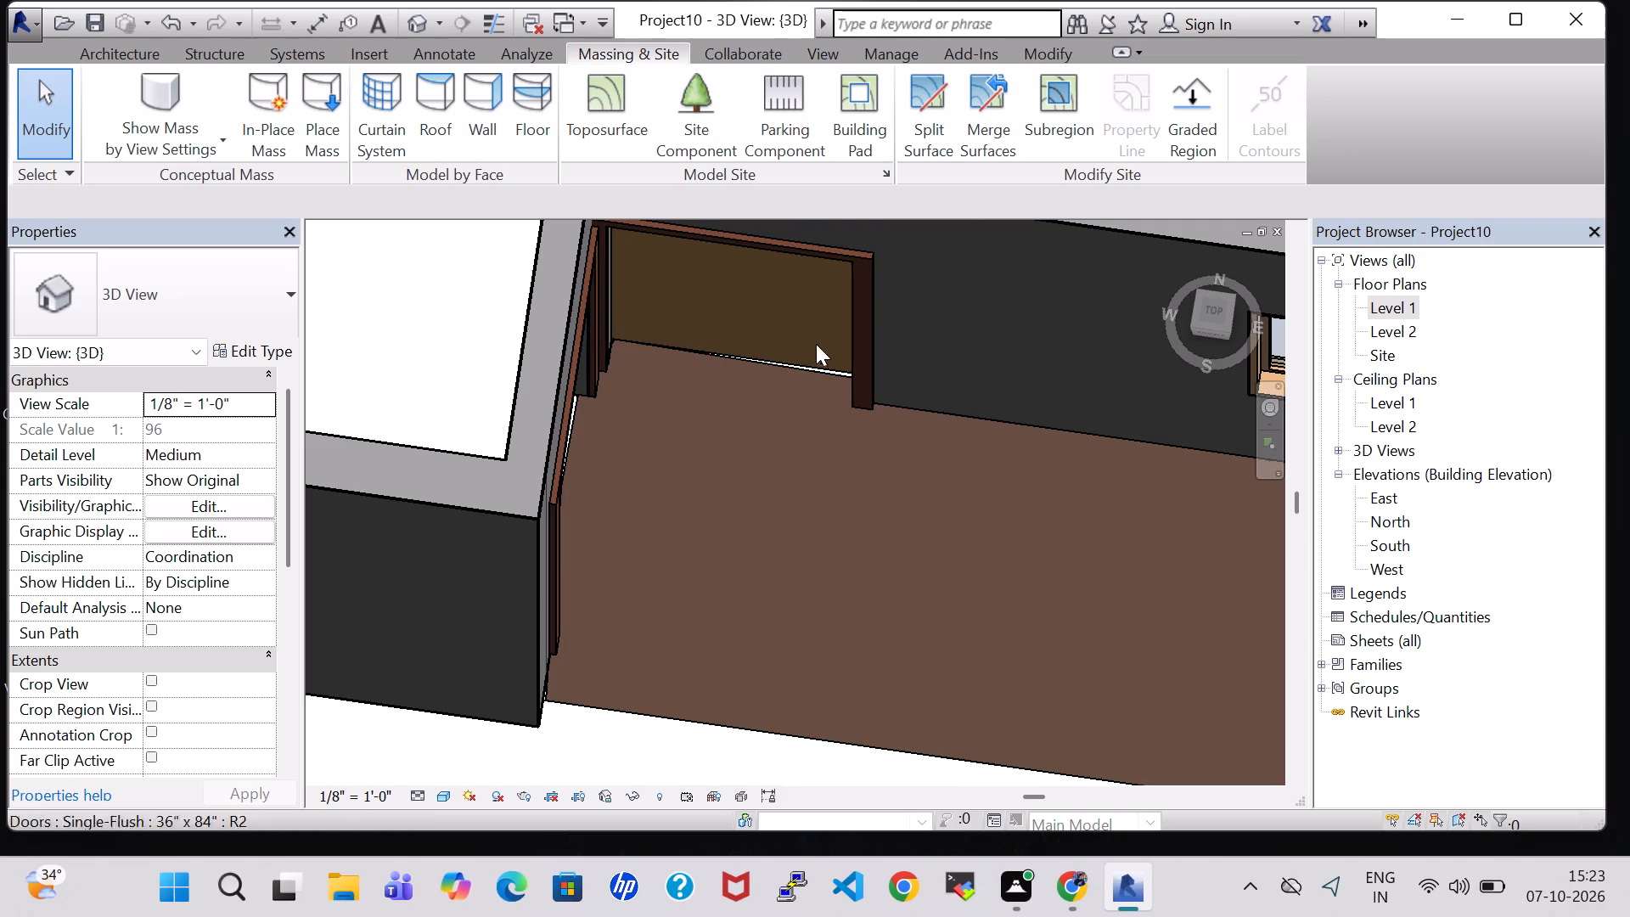
double_click(913, 541)
scroll(913, 541, "down", 5)
left_click(1065, 527)
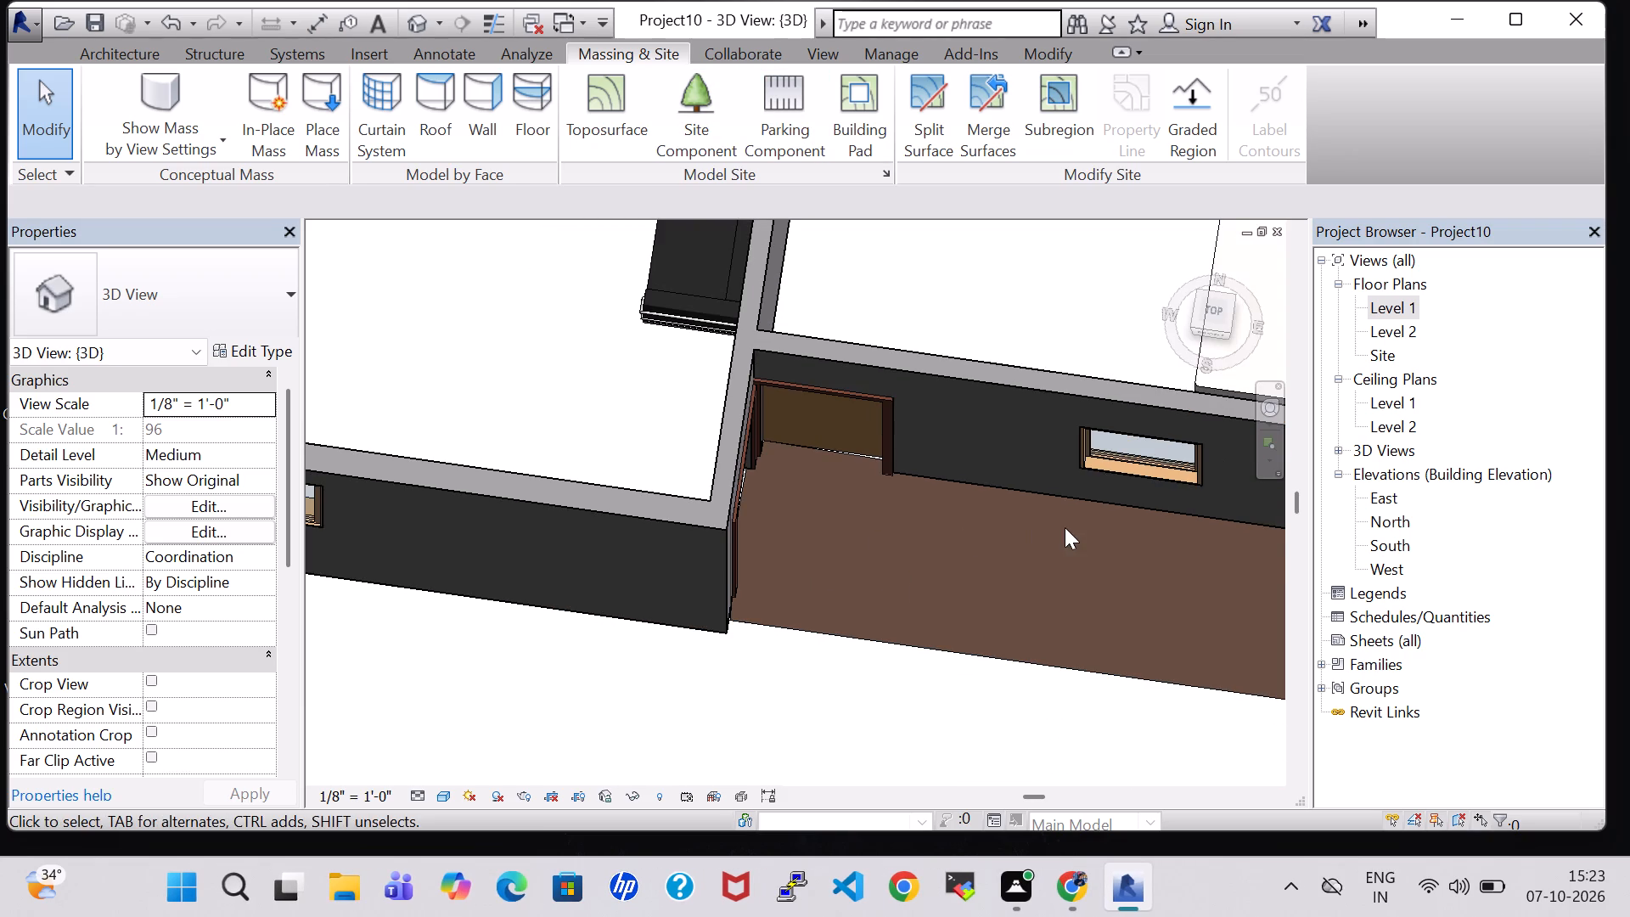
middle_click_drag(1033, 625, 691, 610)
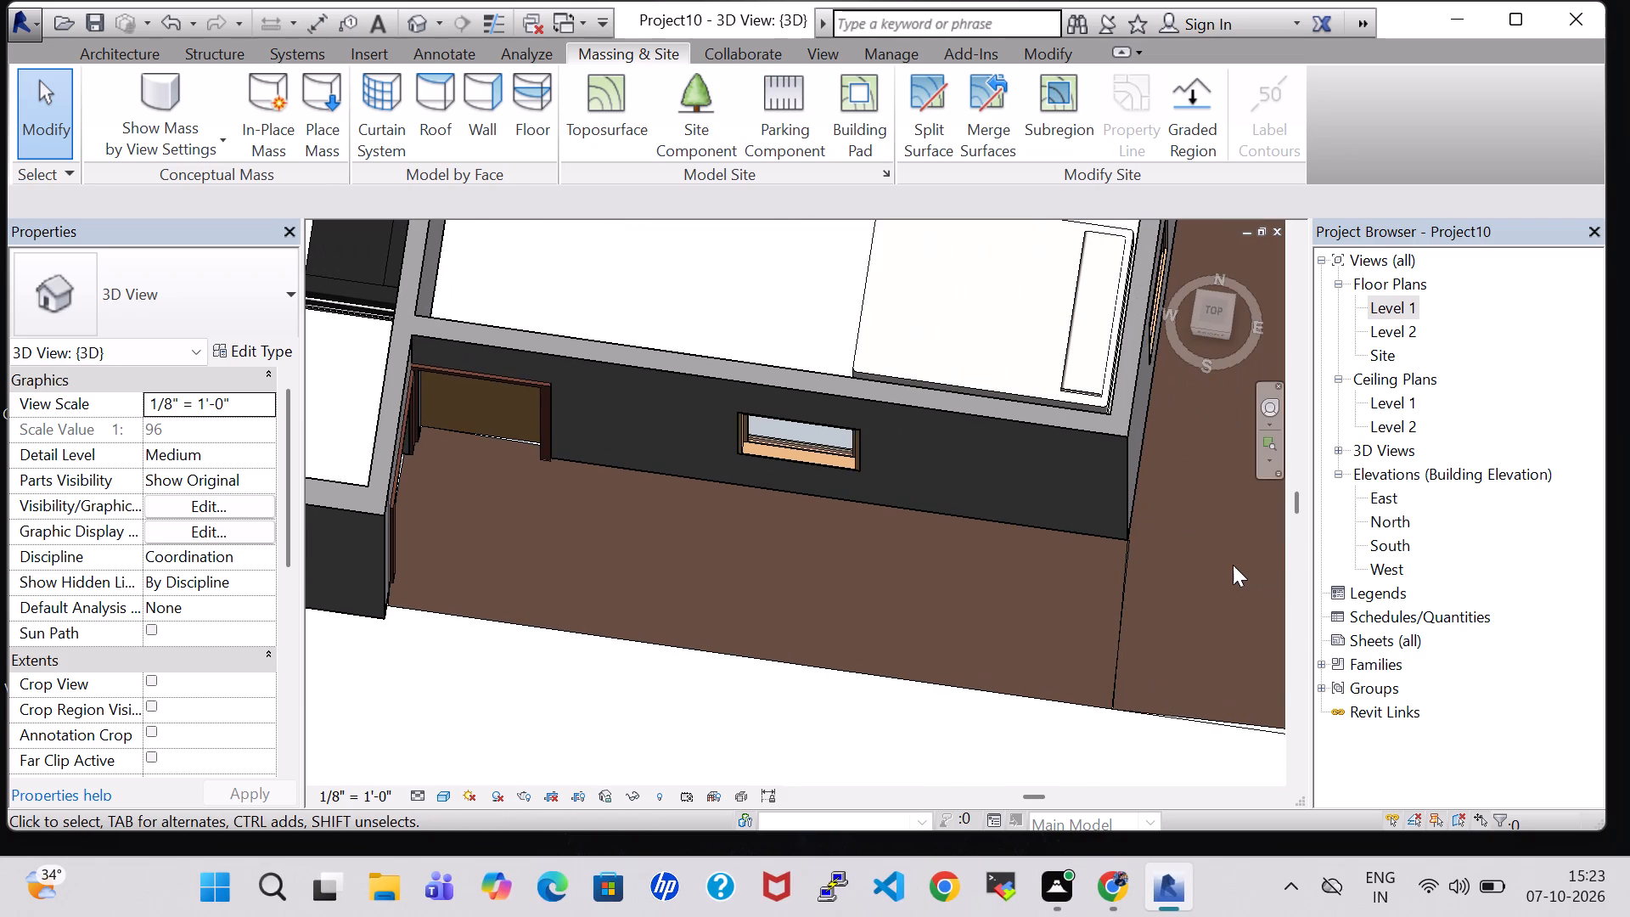
left_click(1233, 565)
left_click(709, 565)
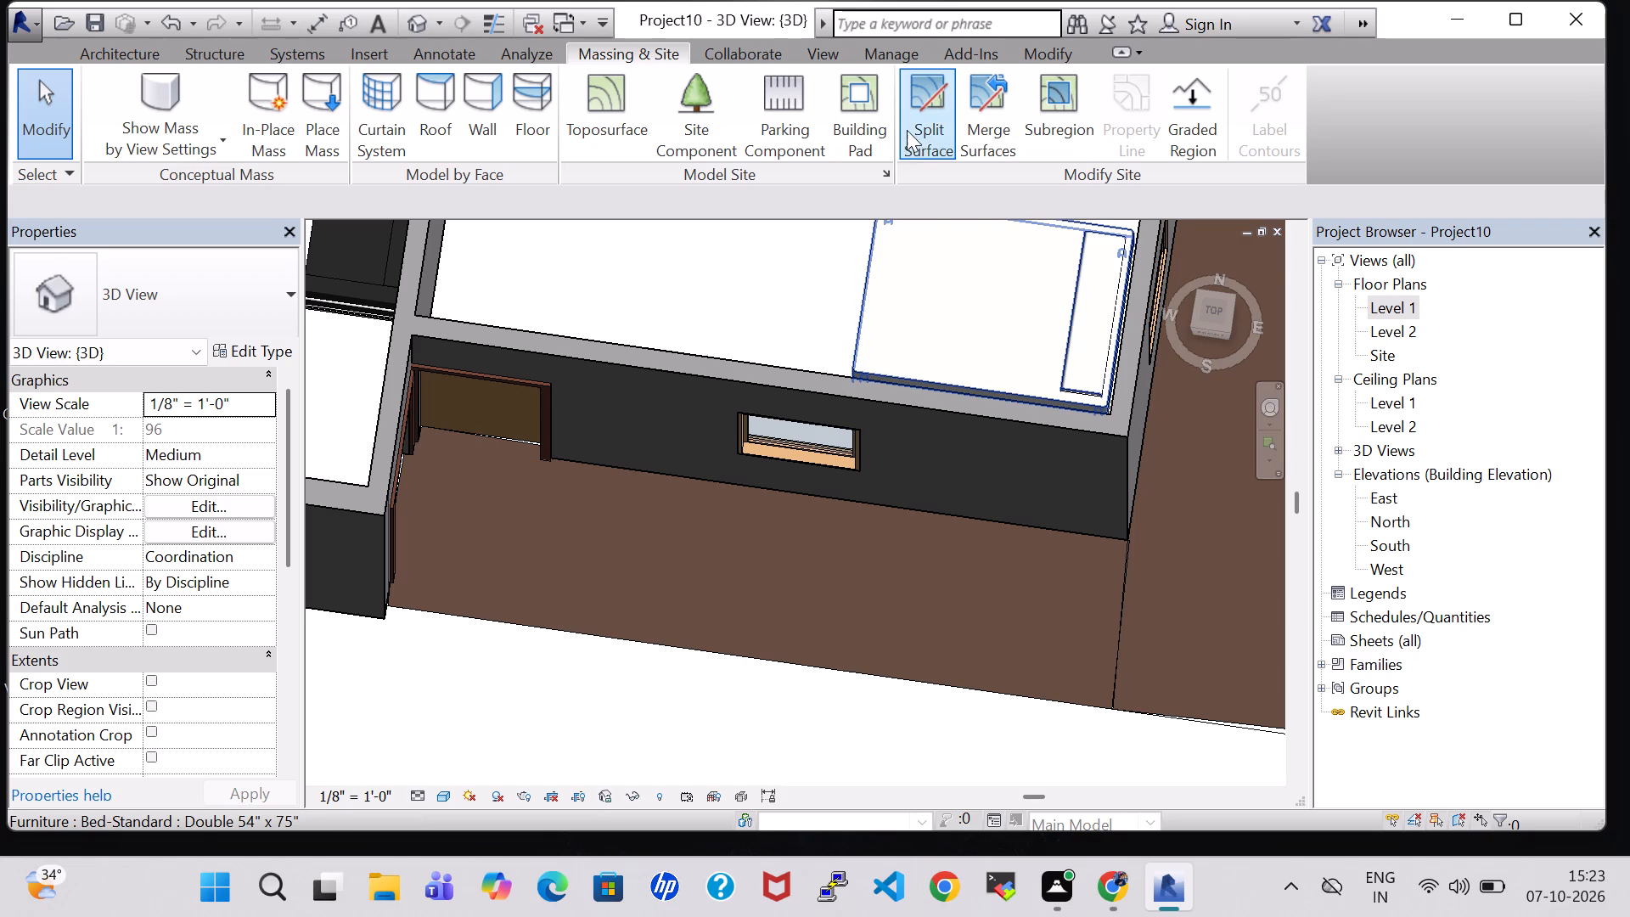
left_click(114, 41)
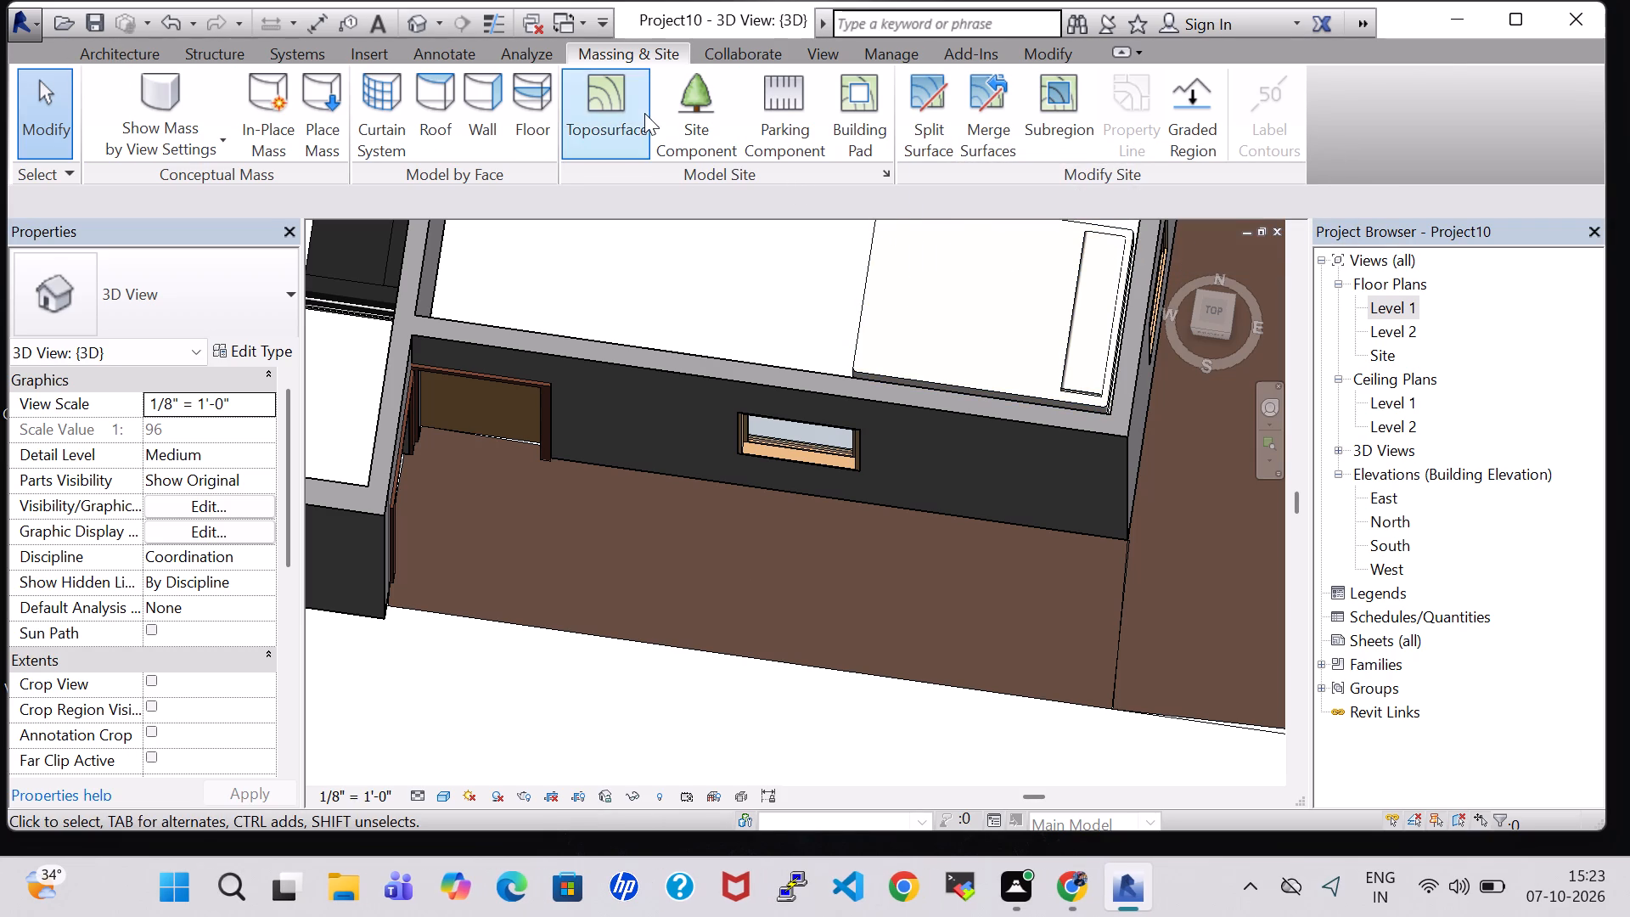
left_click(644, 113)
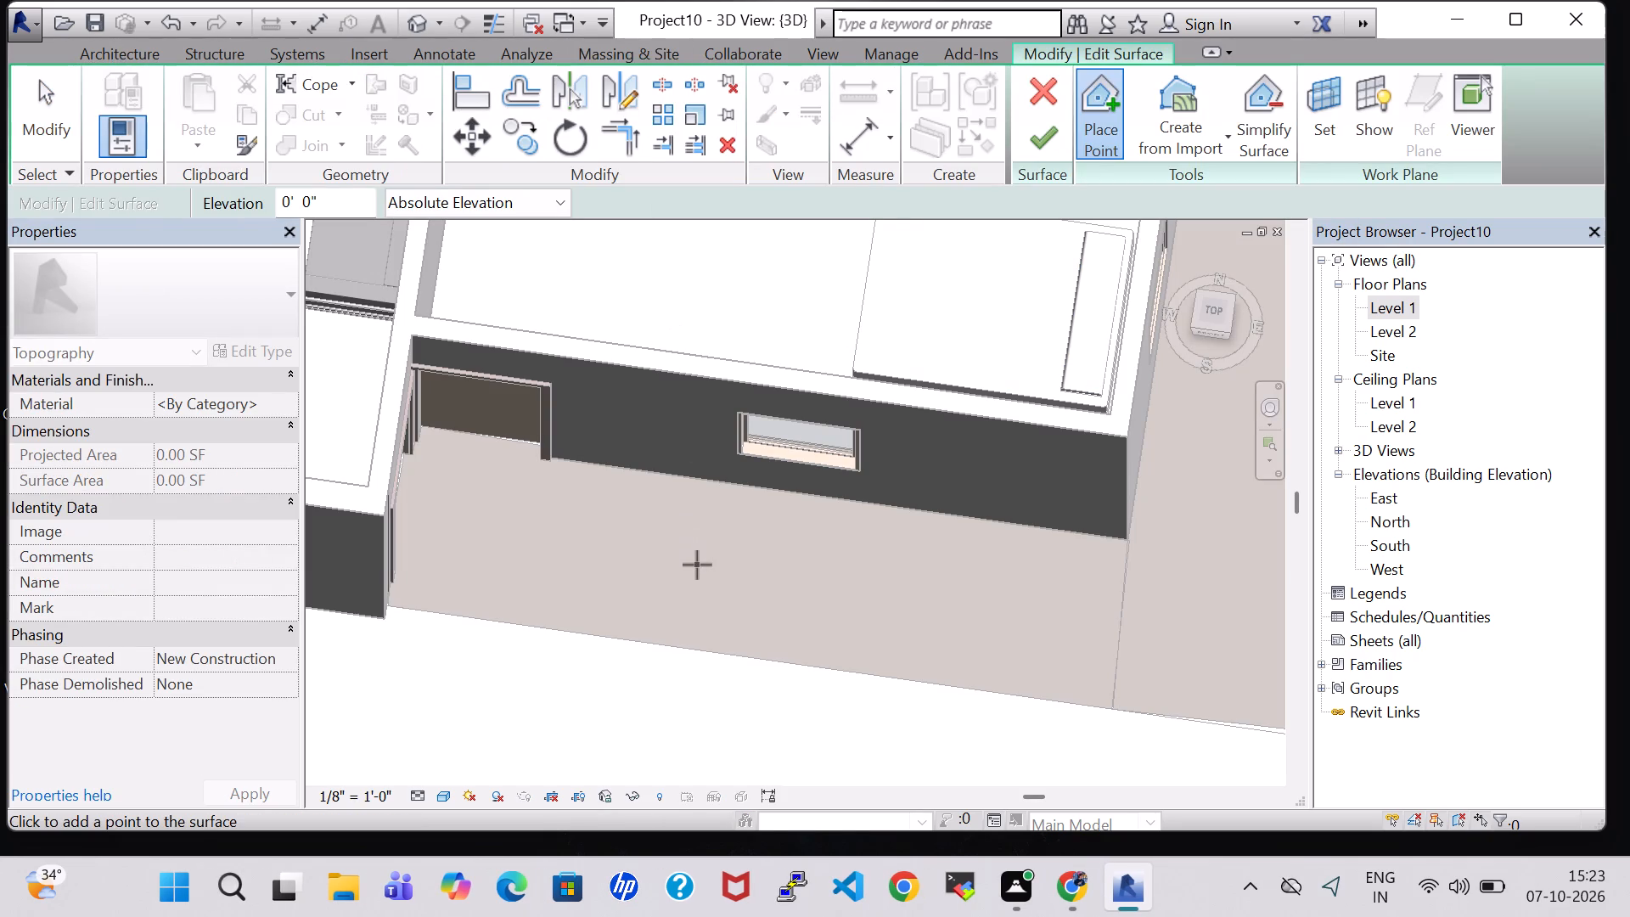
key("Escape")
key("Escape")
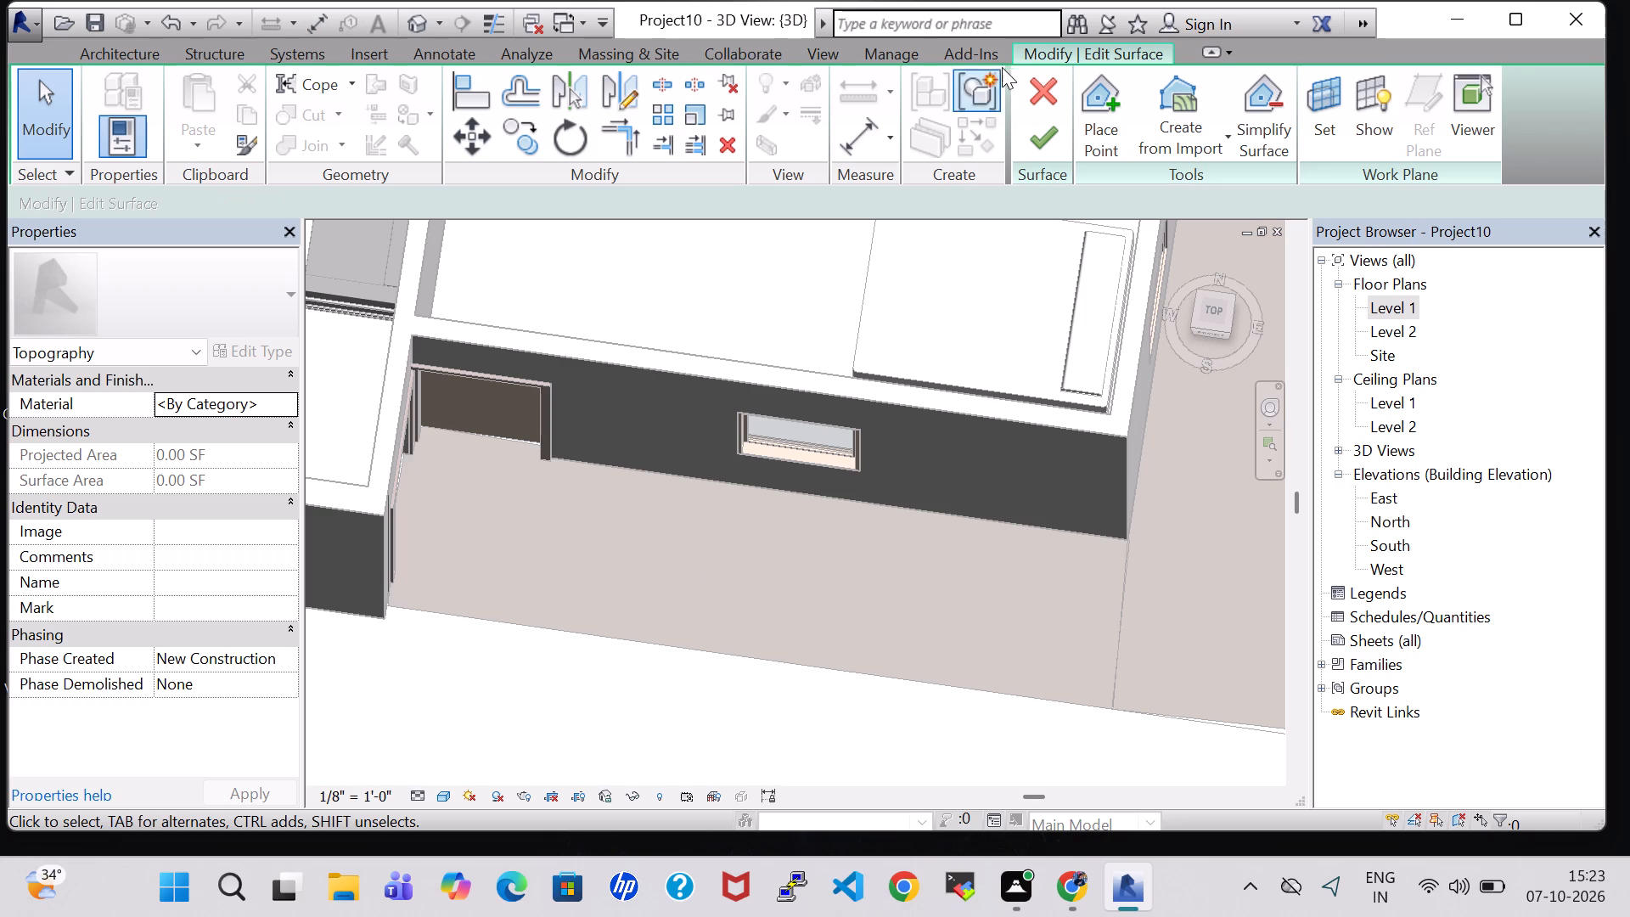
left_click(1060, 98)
Add a surface point at elevation 0' 0" to the south toposurface, in the gap under the bedroom's south door.
left_click(855, 565)
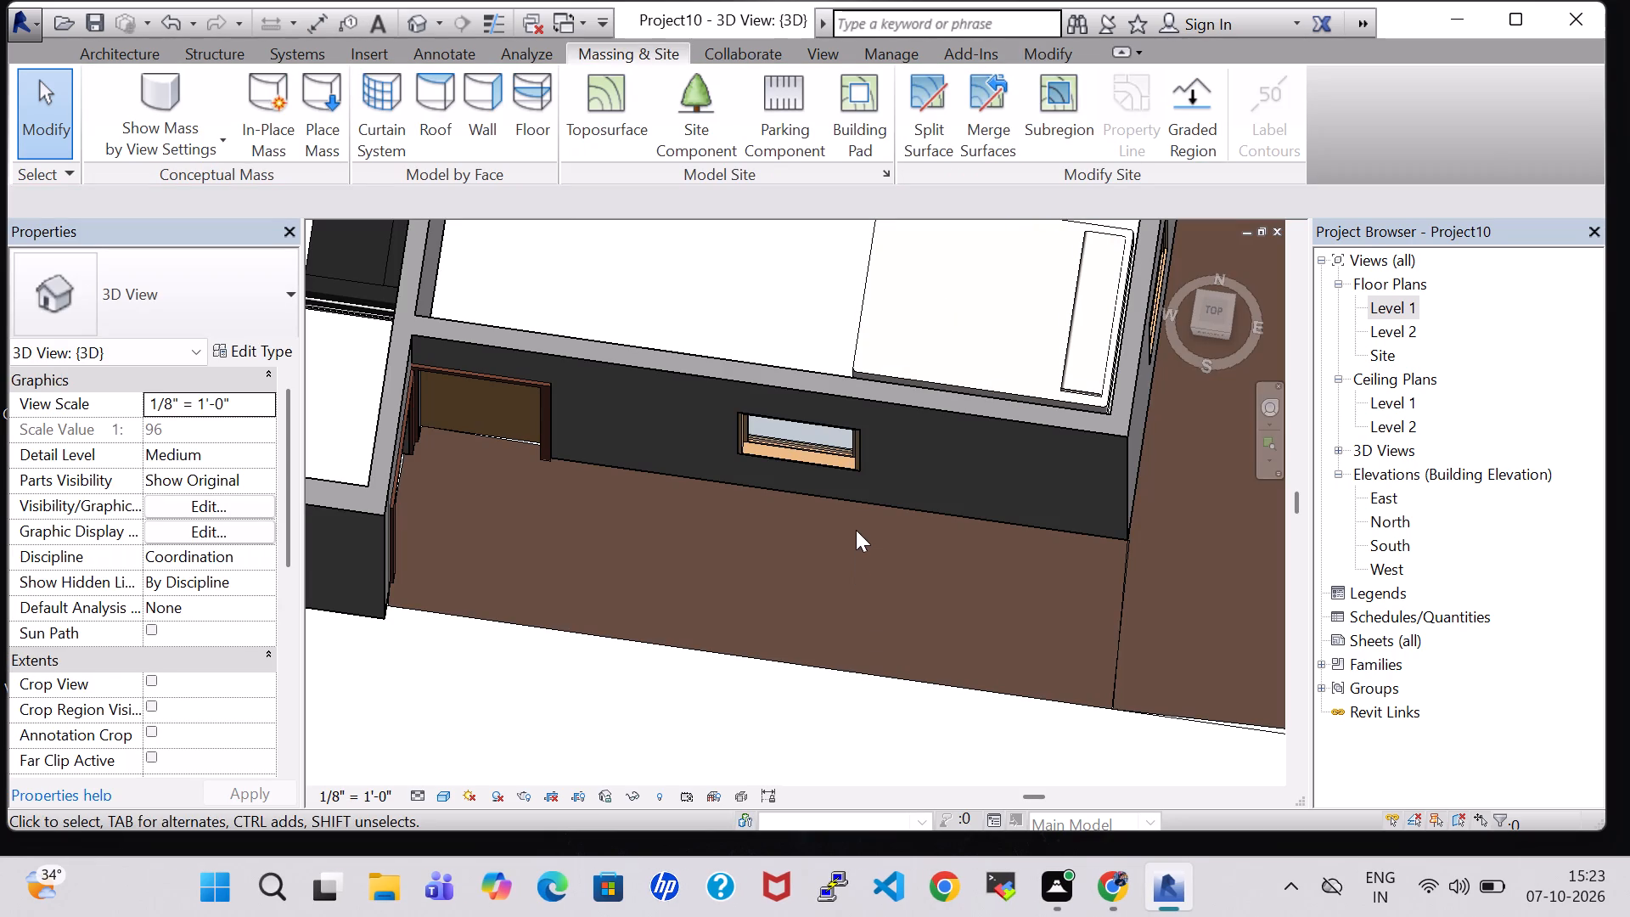
left_click(856, 503)
left_click(1025, 128)
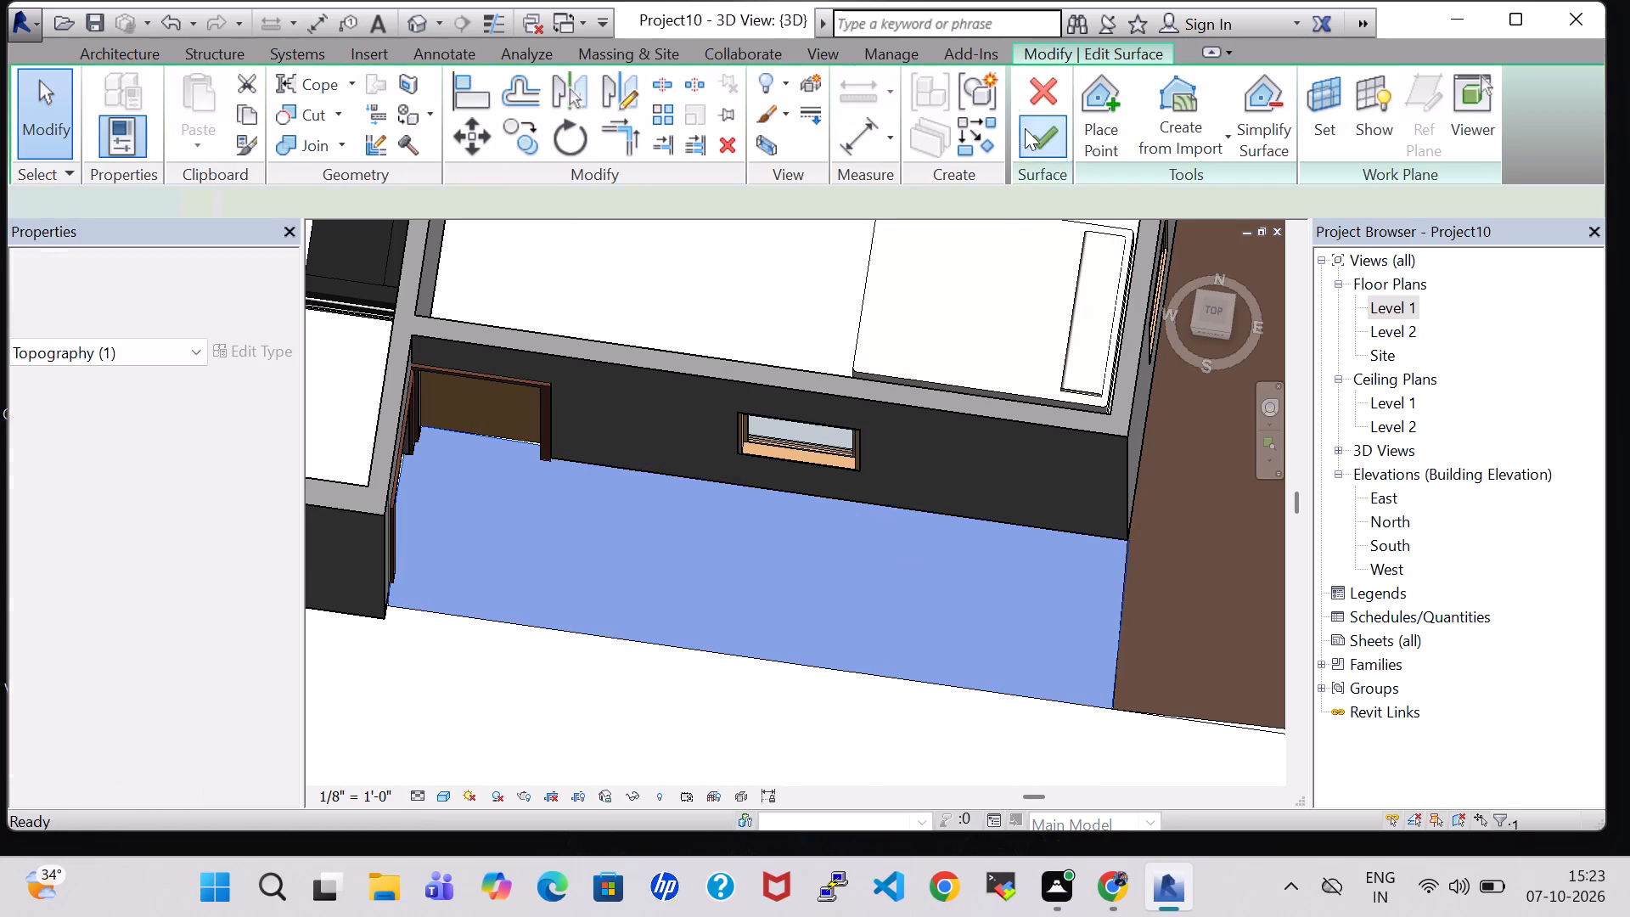
scroll(485, 436, "up", 6)
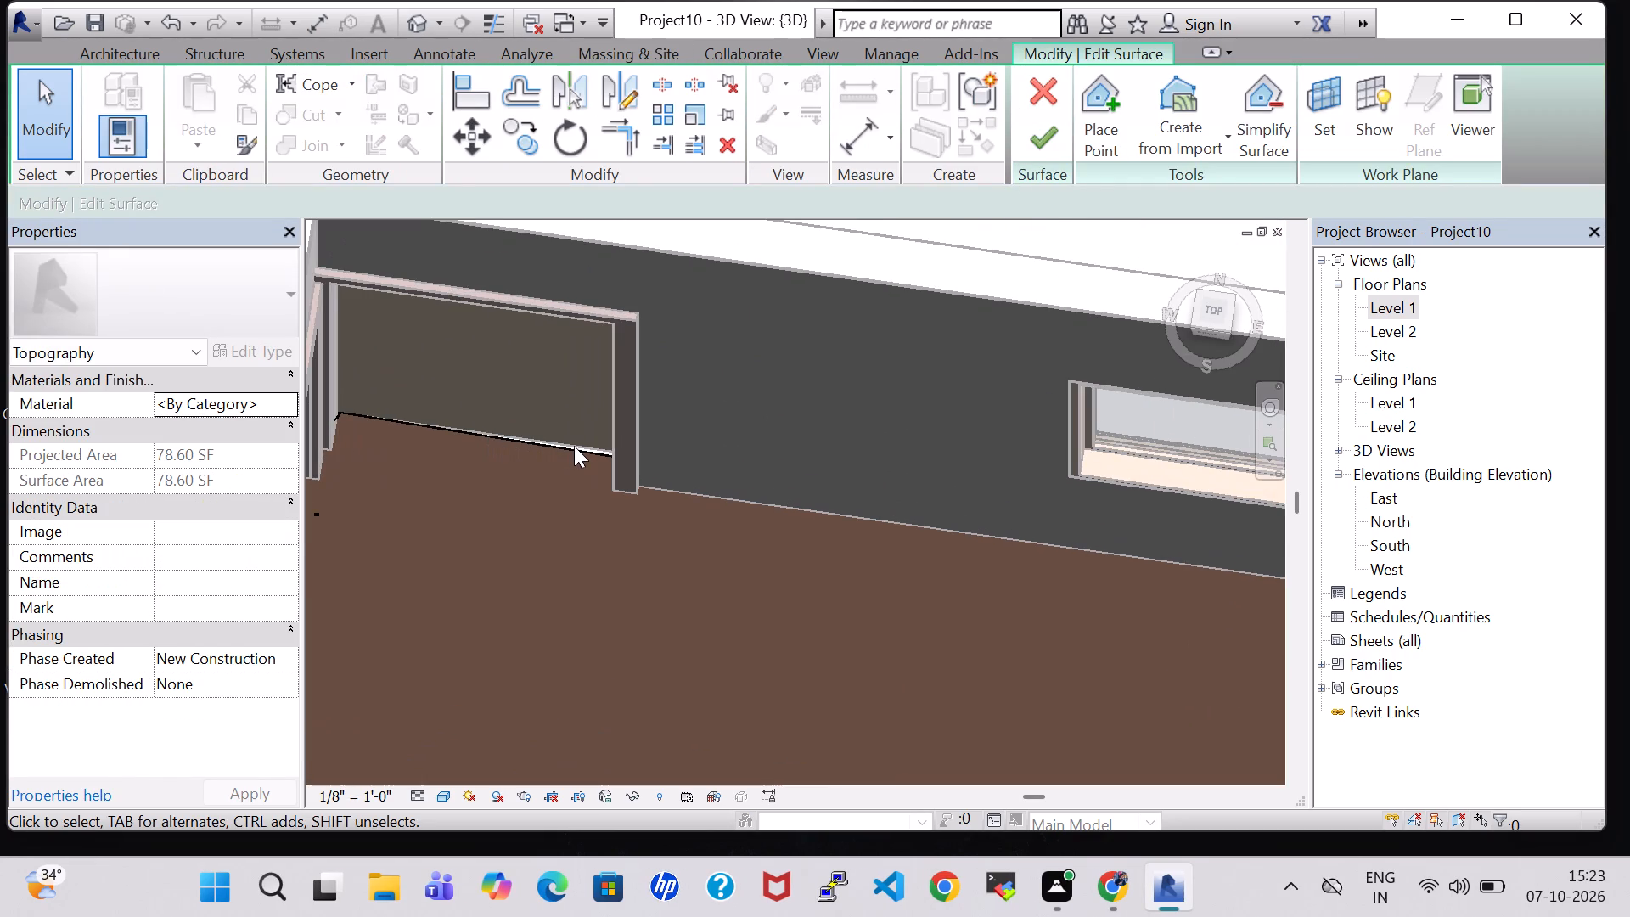
left_click(1099, 124)
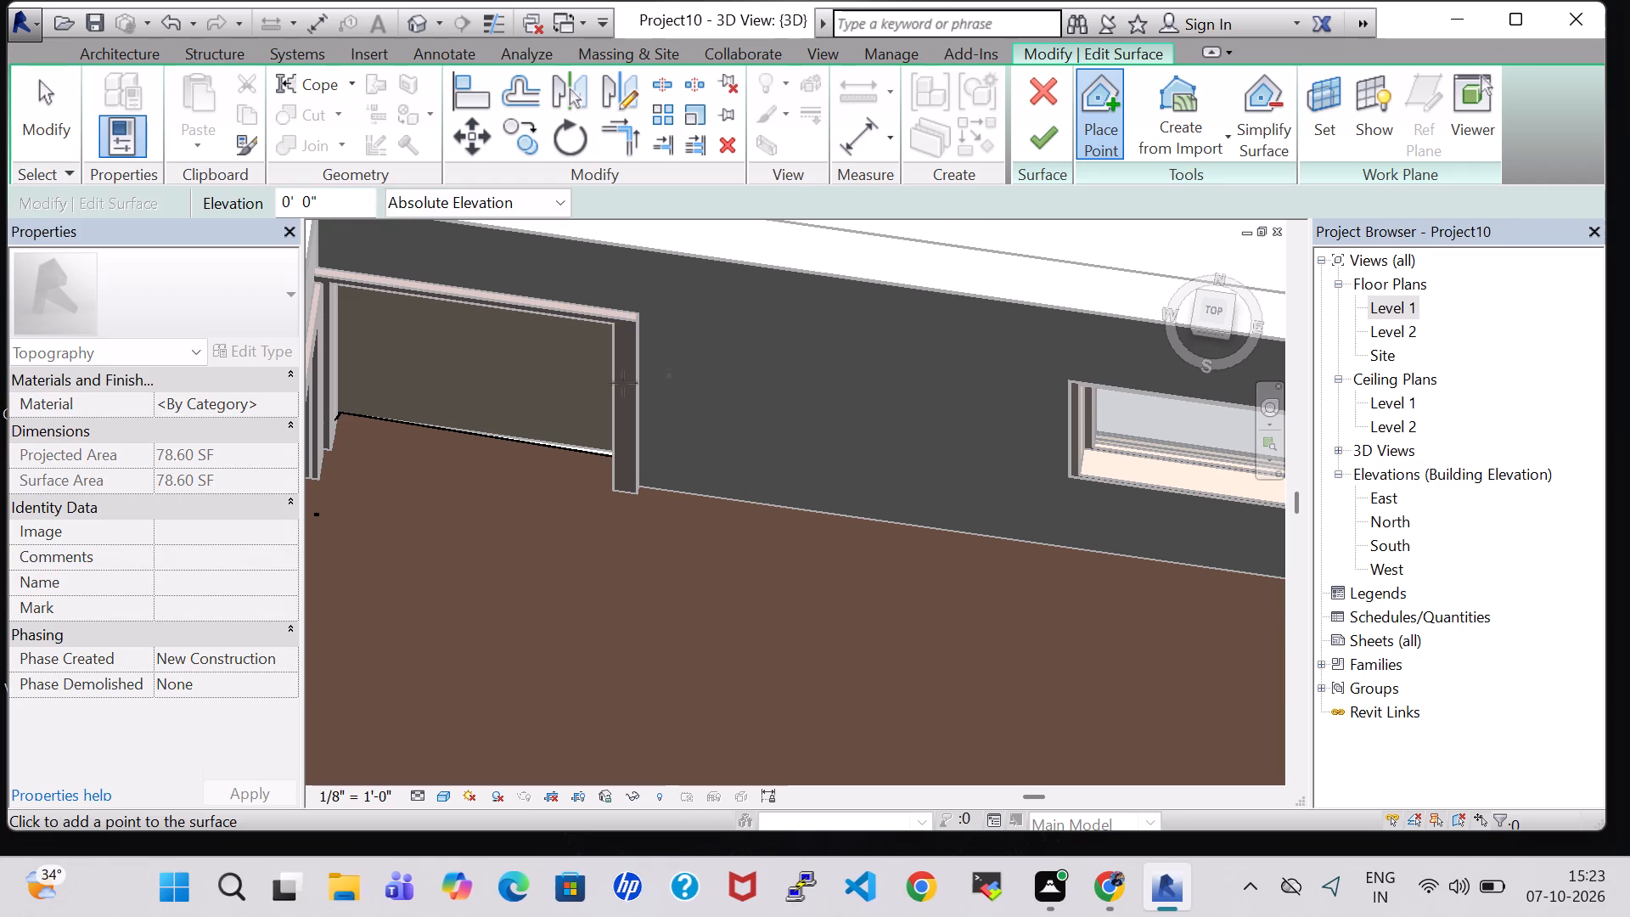
scroll(562, 432, "up", 8)
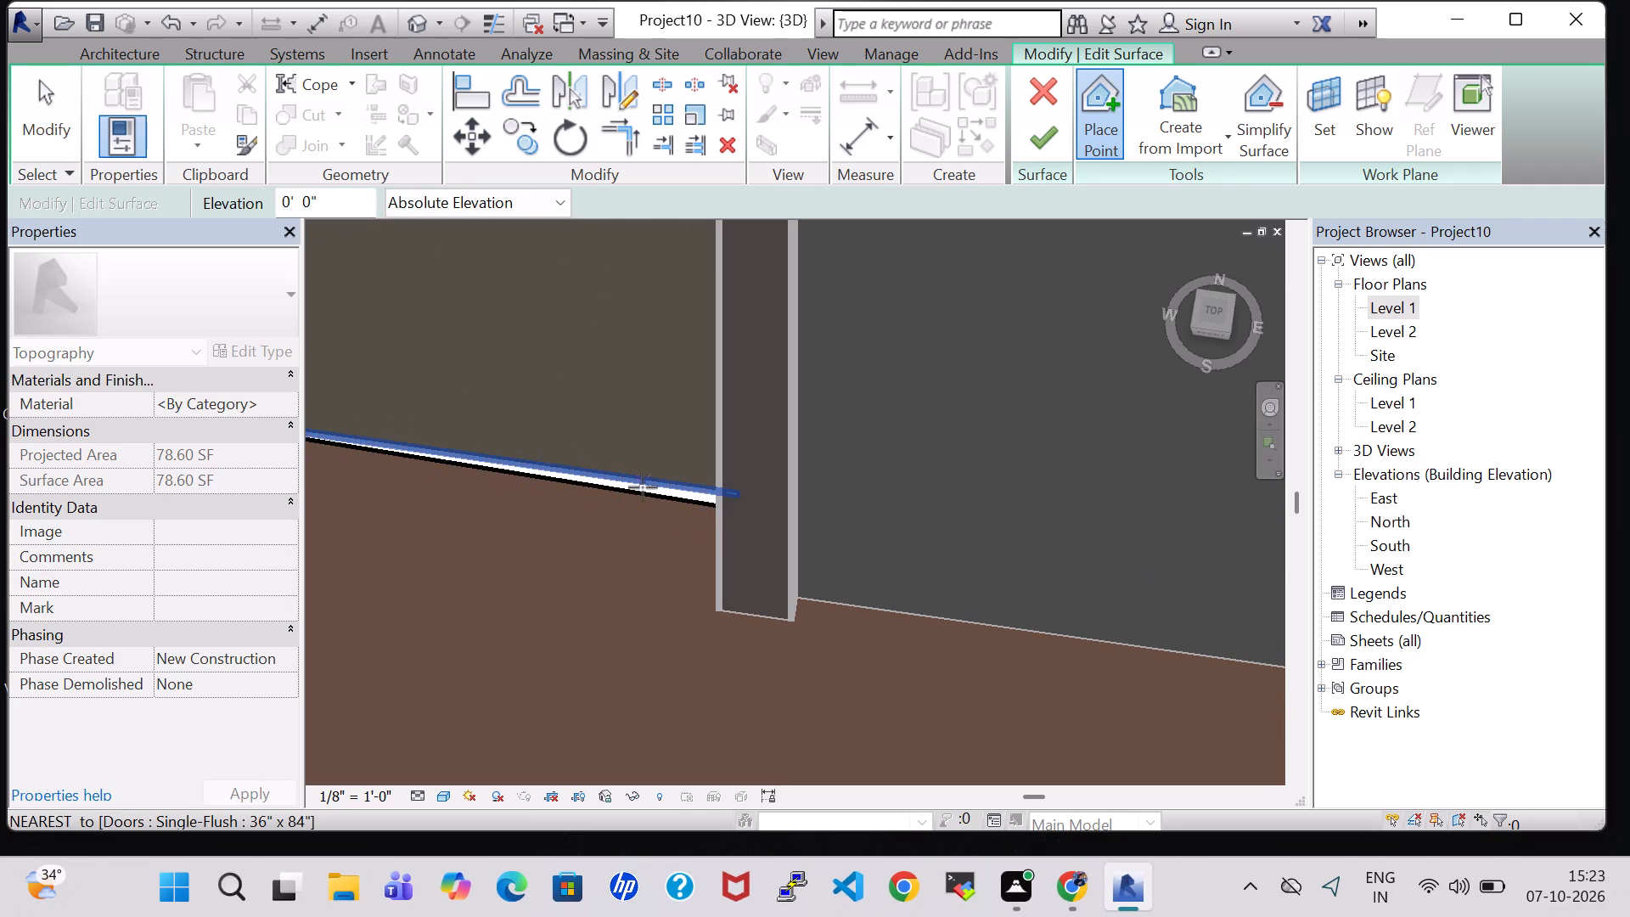
left_click(643, 487)
Add two points at elevation 0' 0" beside the drawing hall door's jamb to fill the gap, and finish the south toposurface.
scroll(635, 503, "down", 4)
middle_click_drag(450, 570, 539, 564)
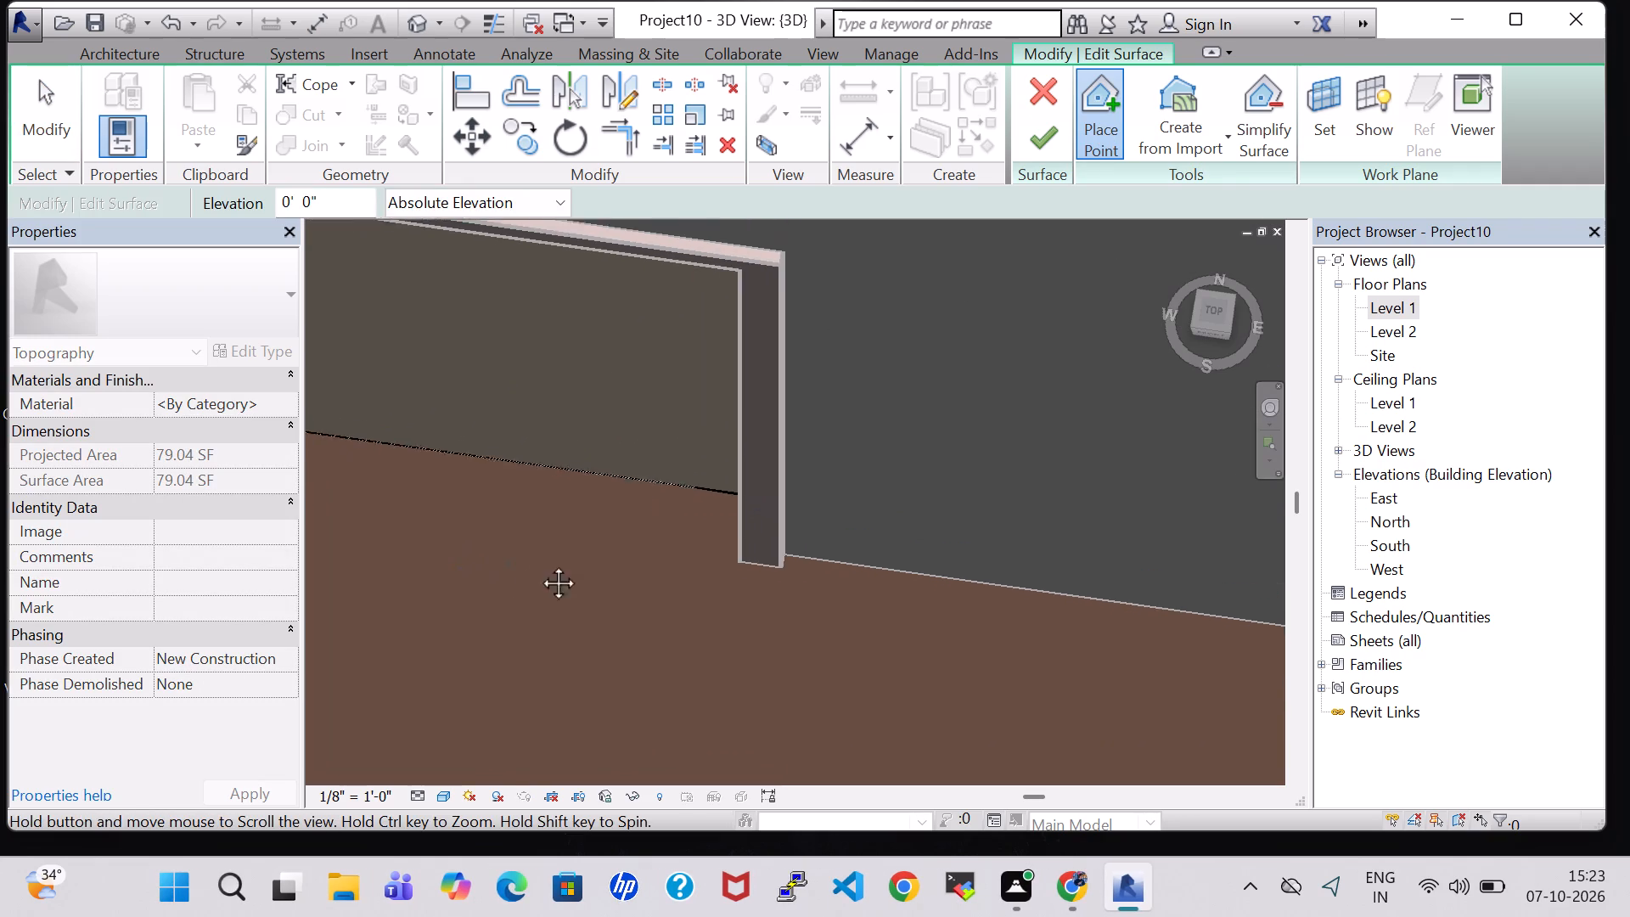
middle_click_drag(539, 564, 872, 590)
scroll(533, 593, "up", 6)
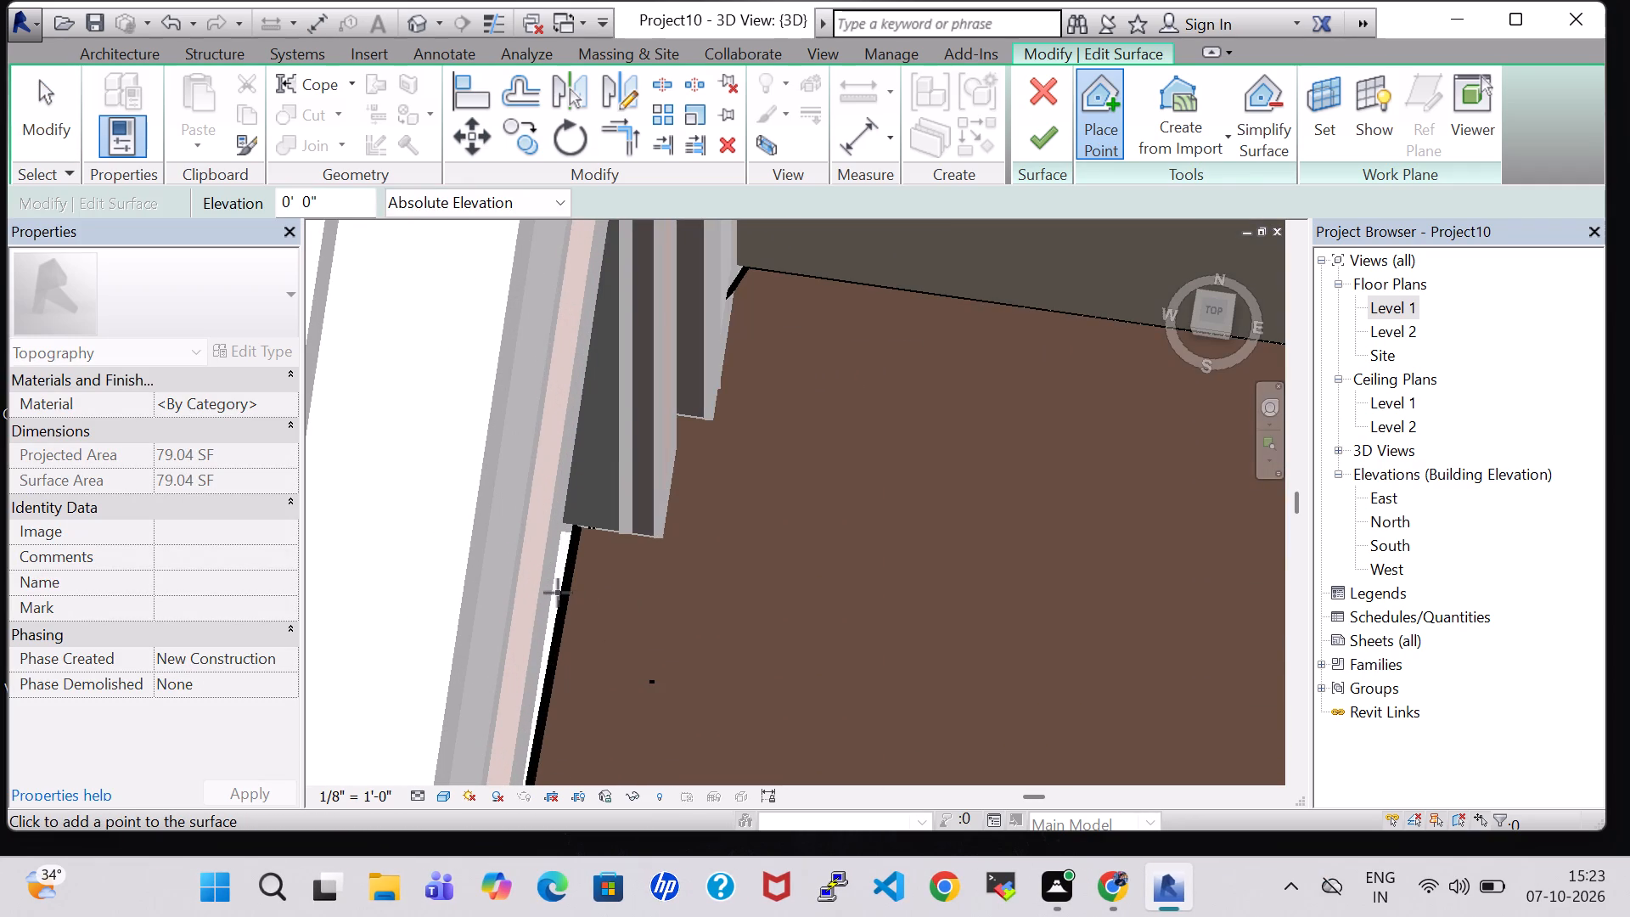
left_click(558, 593)
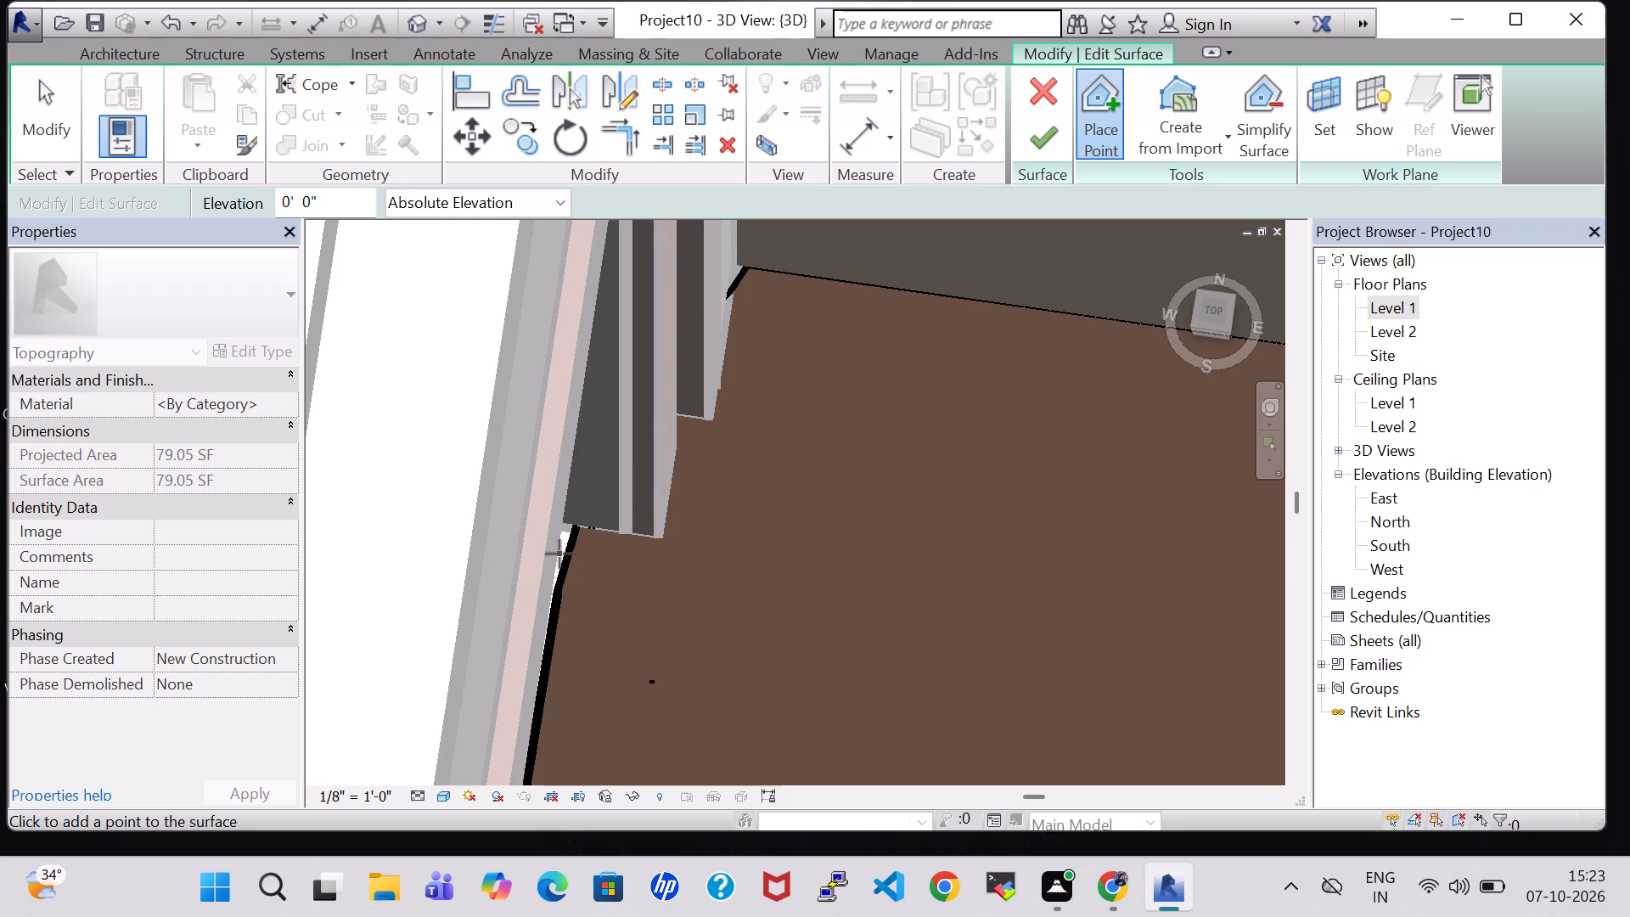
scroll(563, 553, "up", 9)
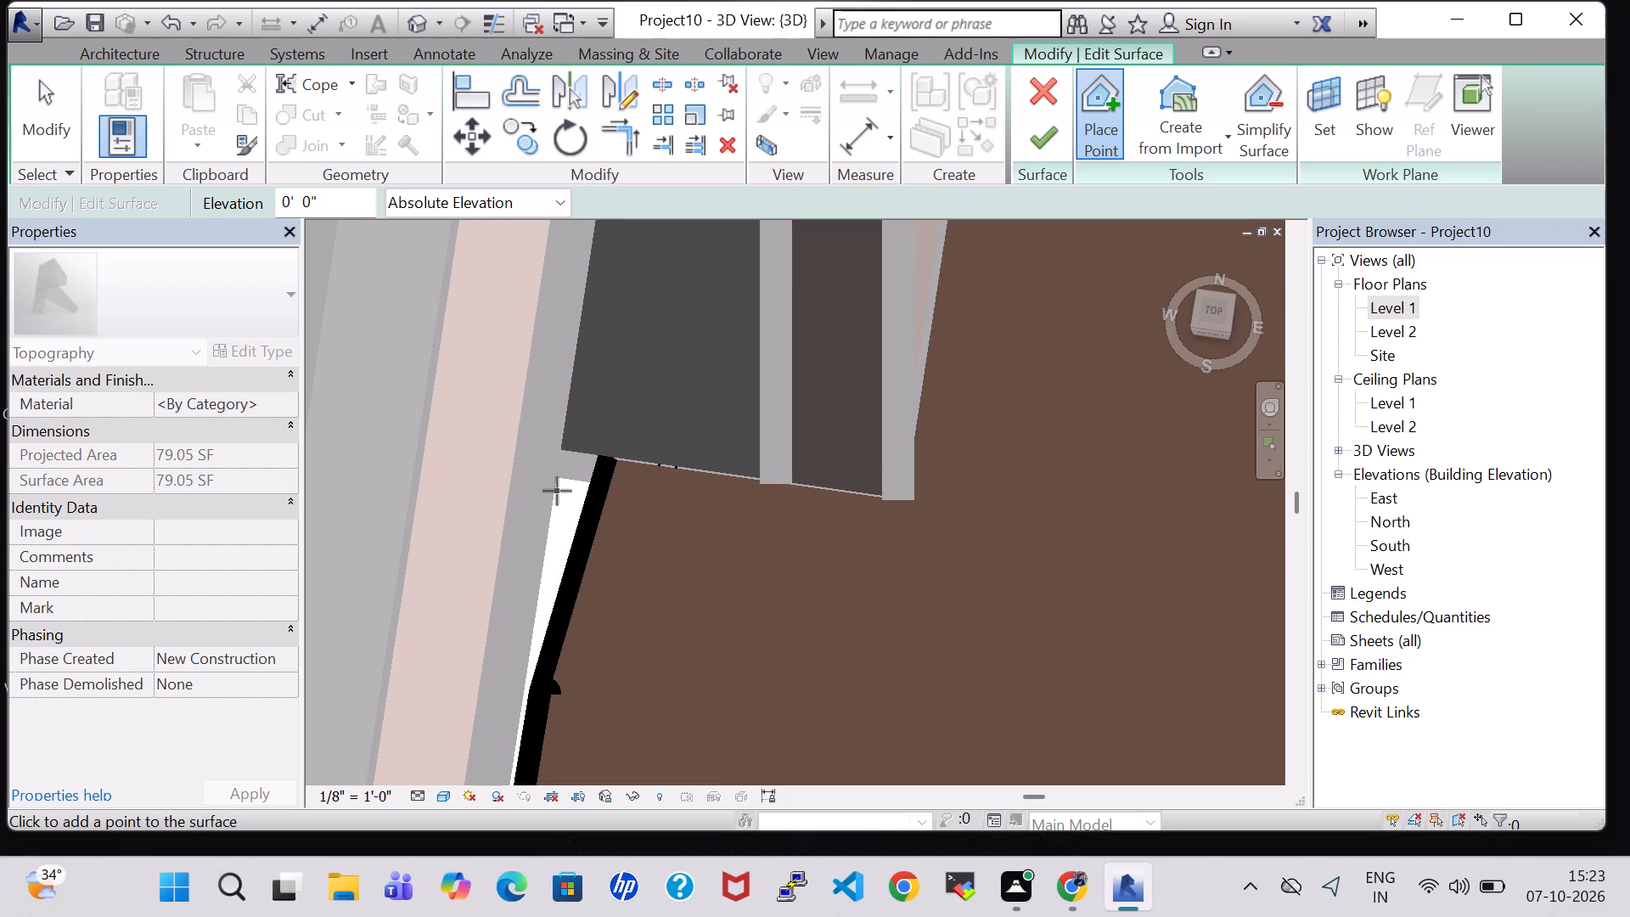
left_click(557, 491)
key("Escape")
key("Escape")
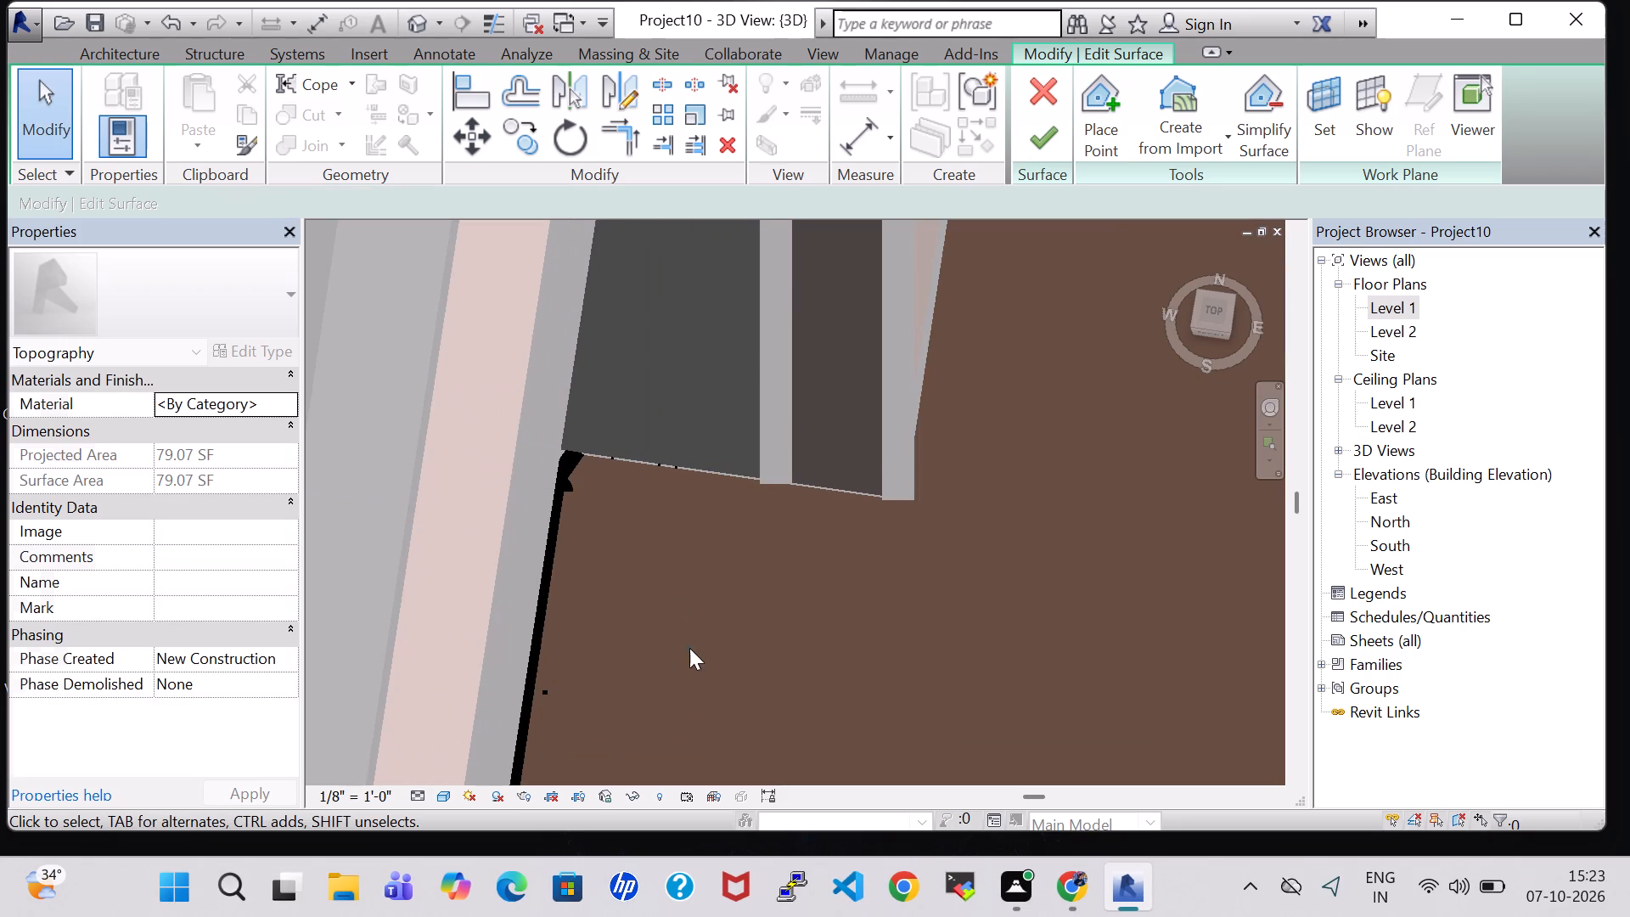
left_click(1054, 127)
Examine the edited south toposurface around both door openings and along the bedroom wall.
scroll(986, 509, "down", 3)
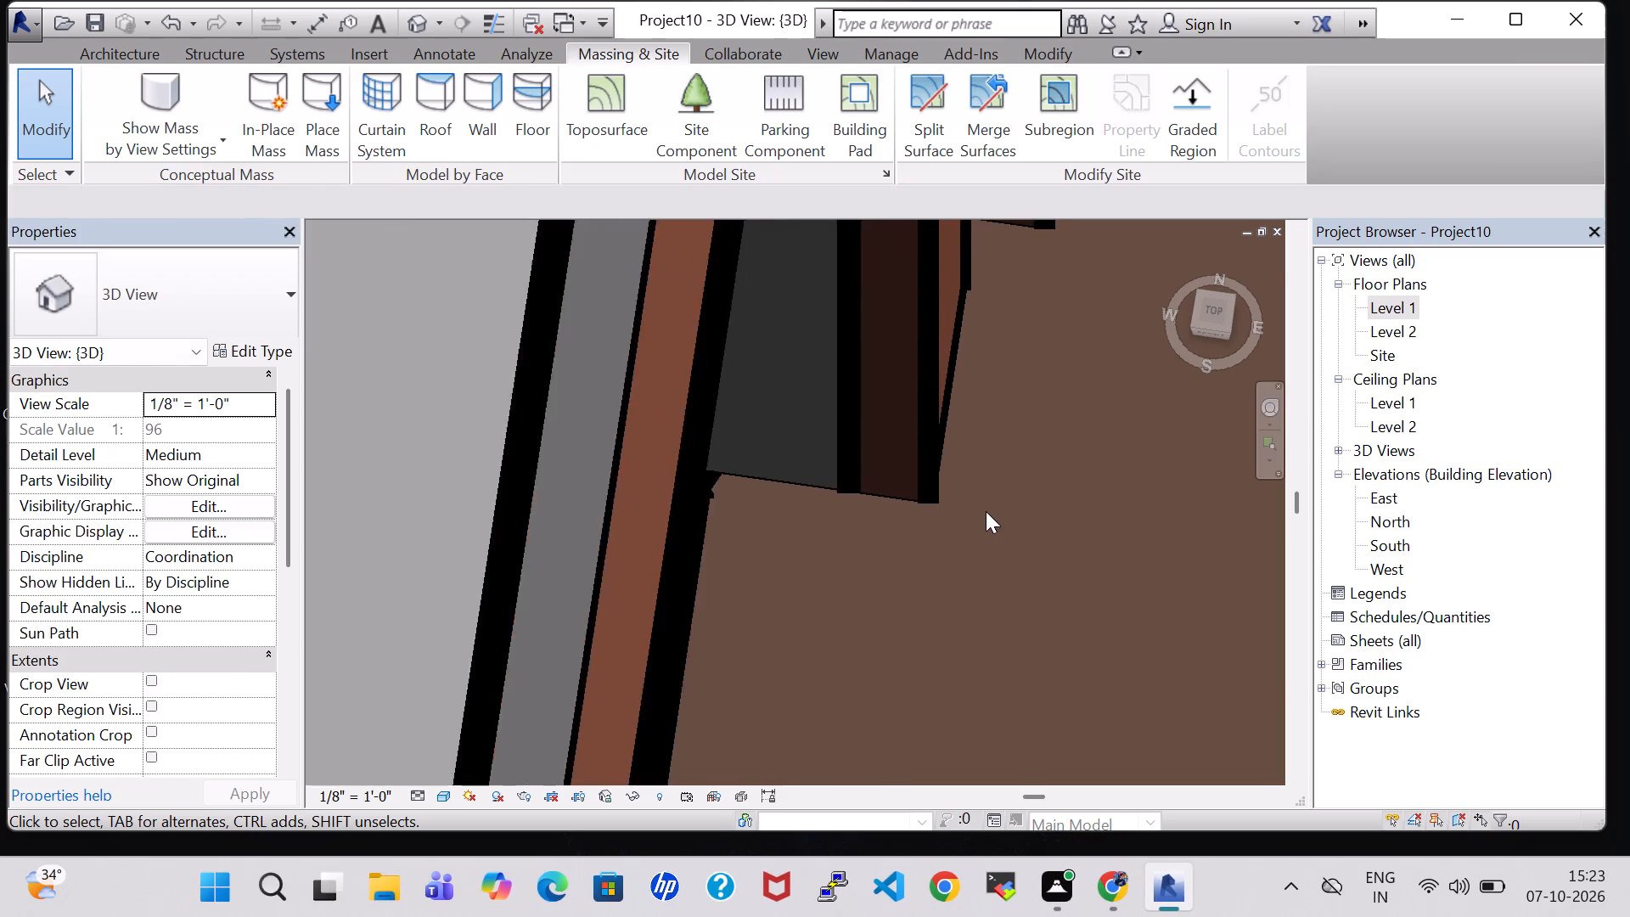
scroll(986, 511, "down", 6)
middle_click_drag(1027, 639, 881, 590)
scroll(869, 586, "down", 7)
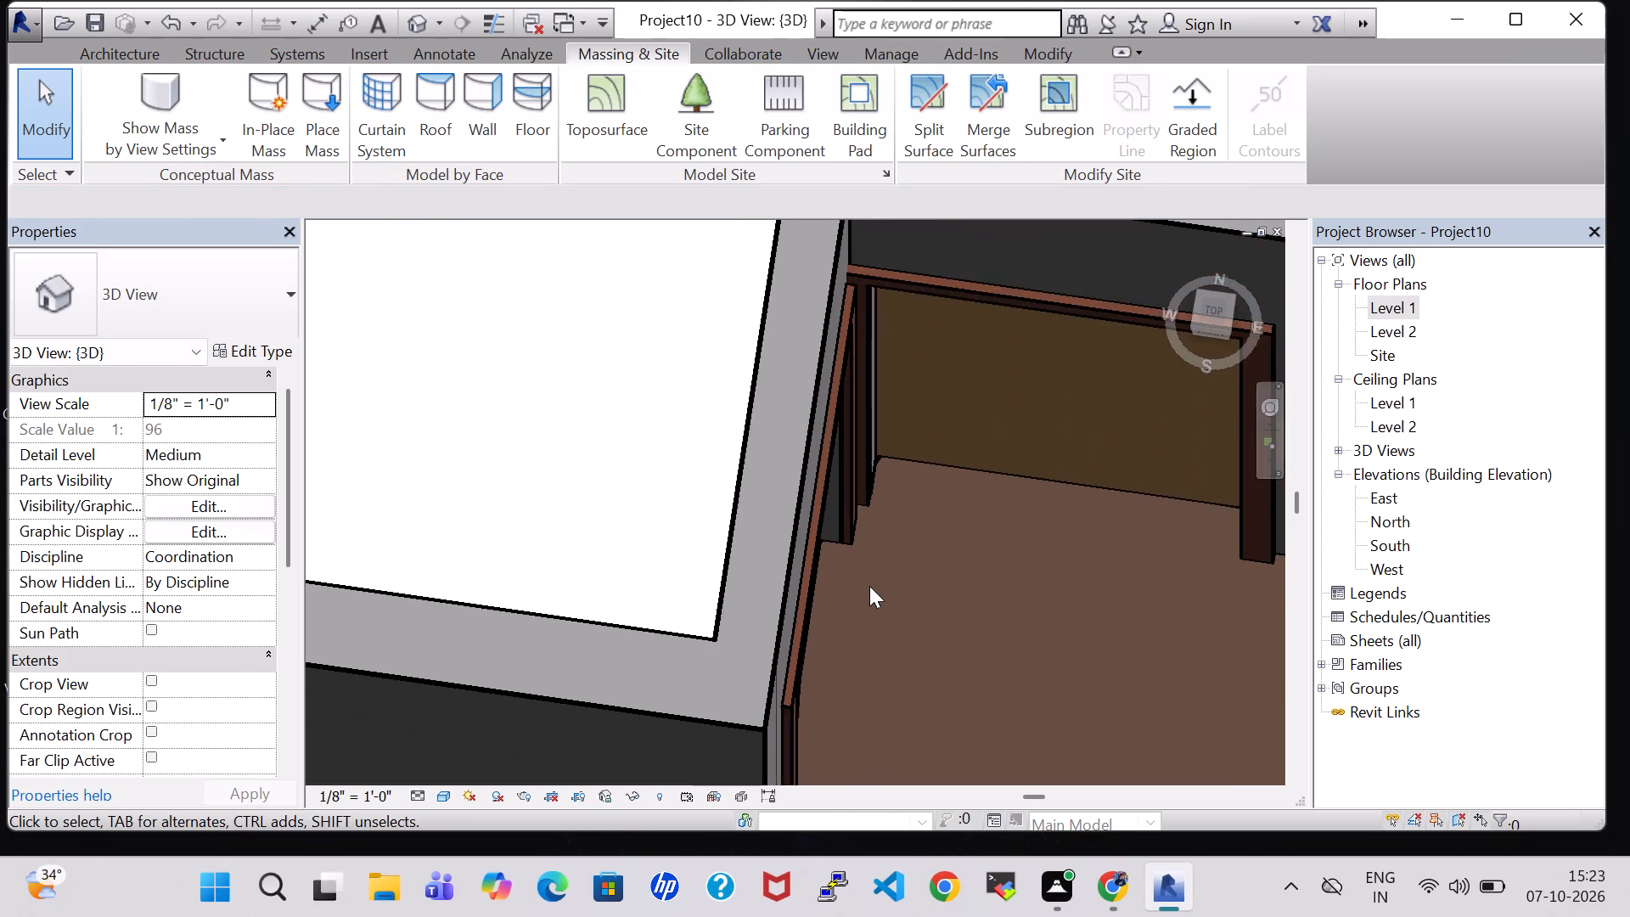
scroll(869, 586, "down", 6)
middle_click_drag(1003, 663, 694, 534)
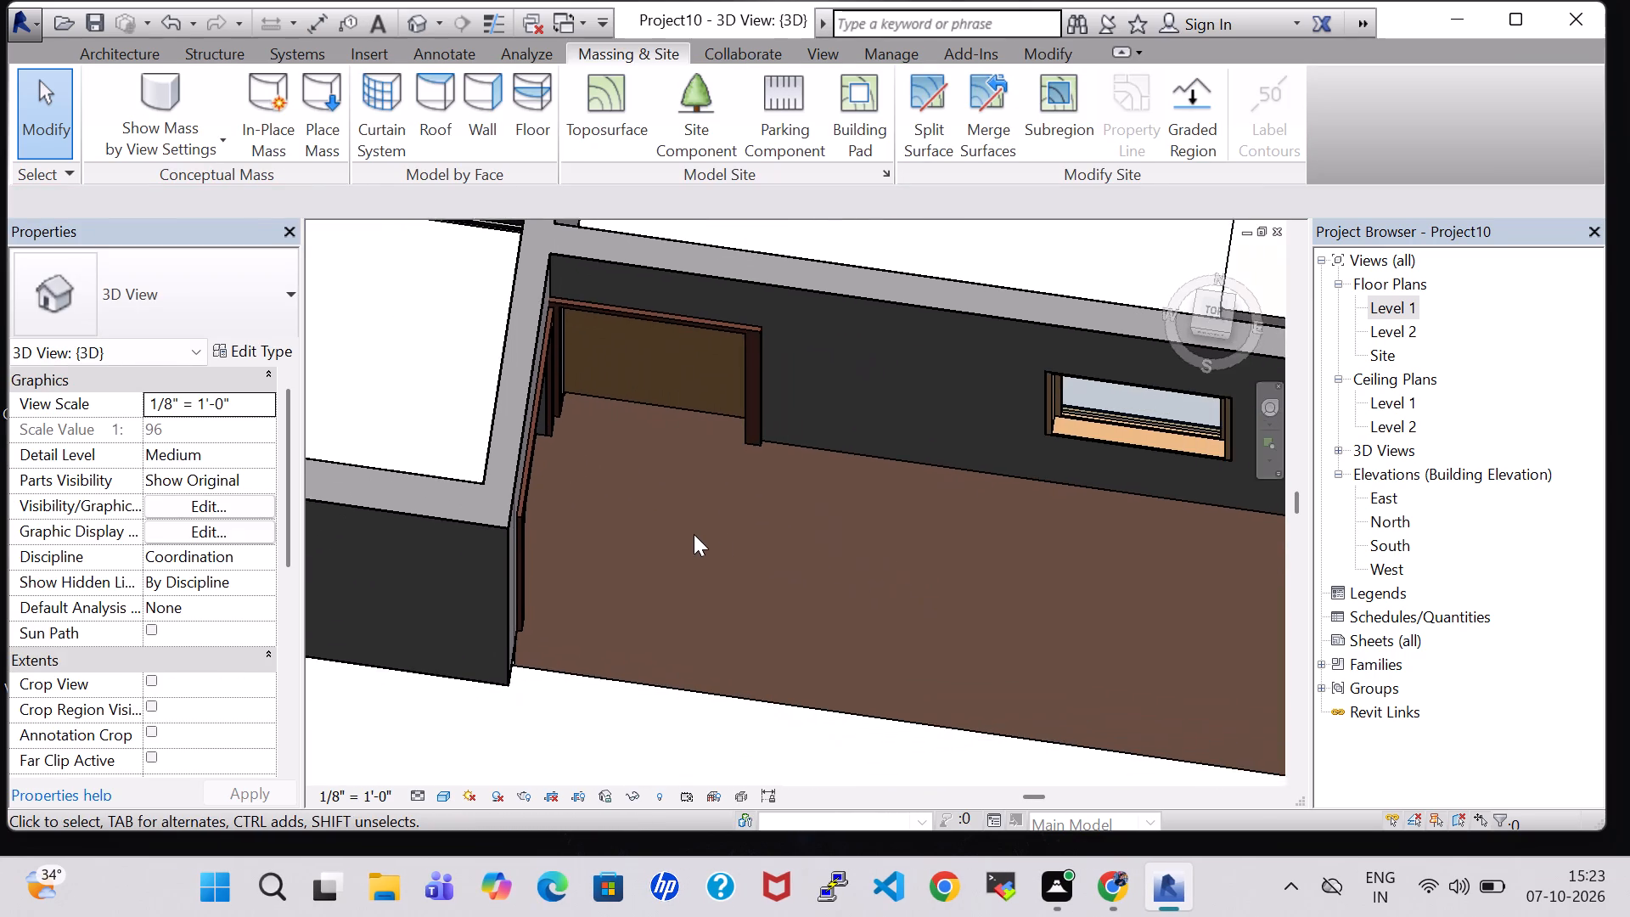
scroll(694, 534, "down", 8)
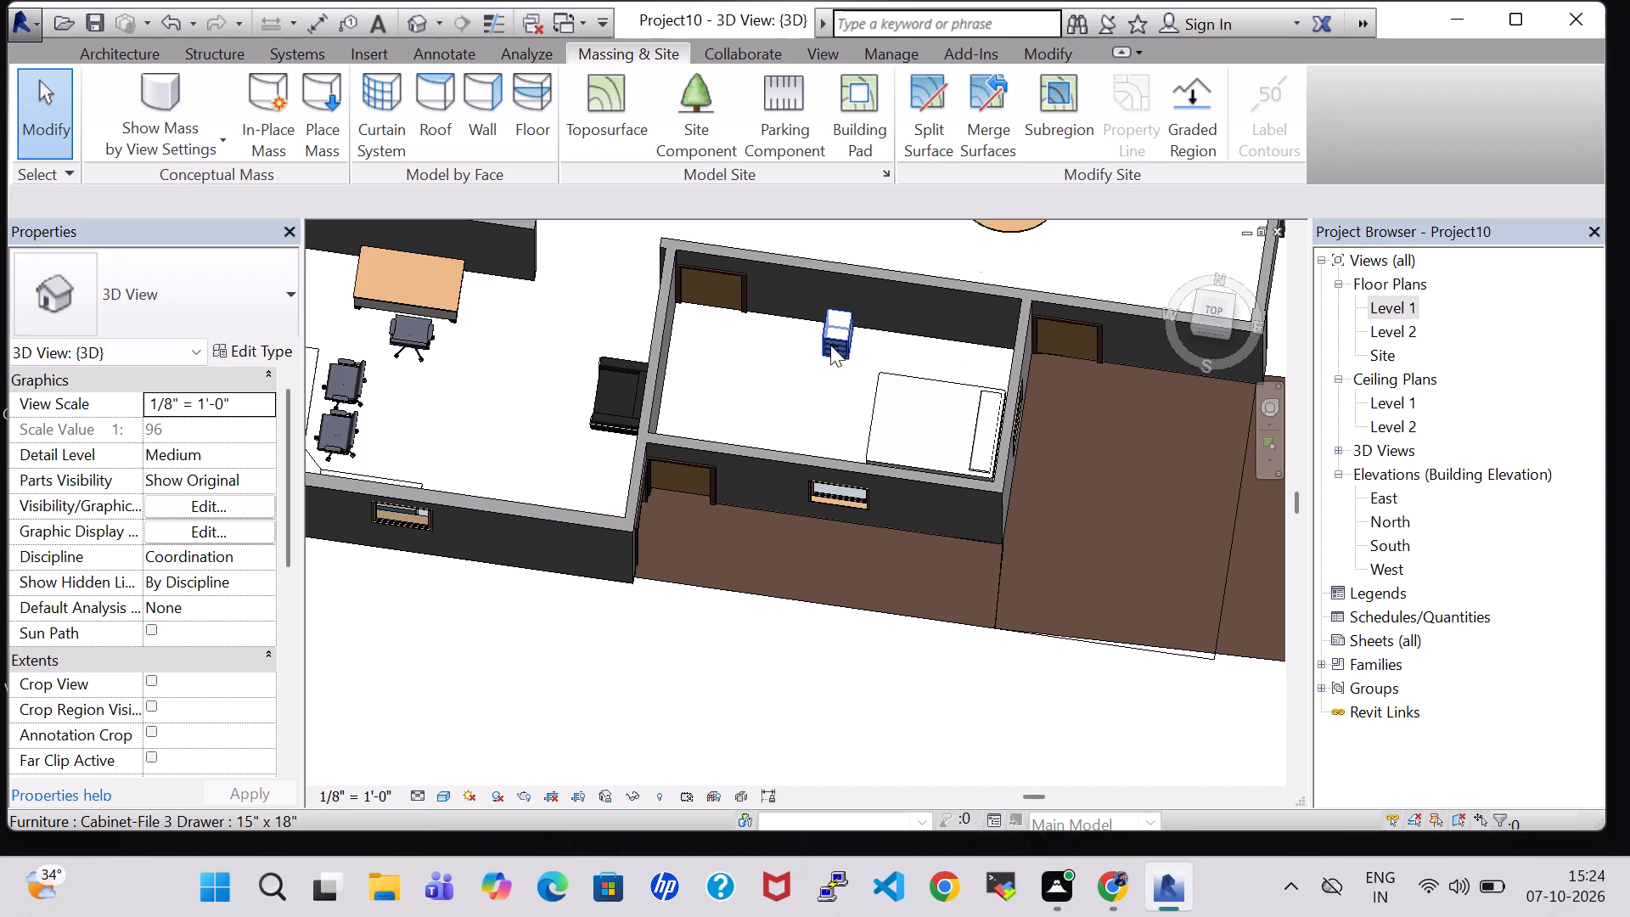
Create a rectangular Generic - 12" floor on Level 1 from the kitchen's outer northwest corner to the living room's southeast corner.
left_click(121, 48)
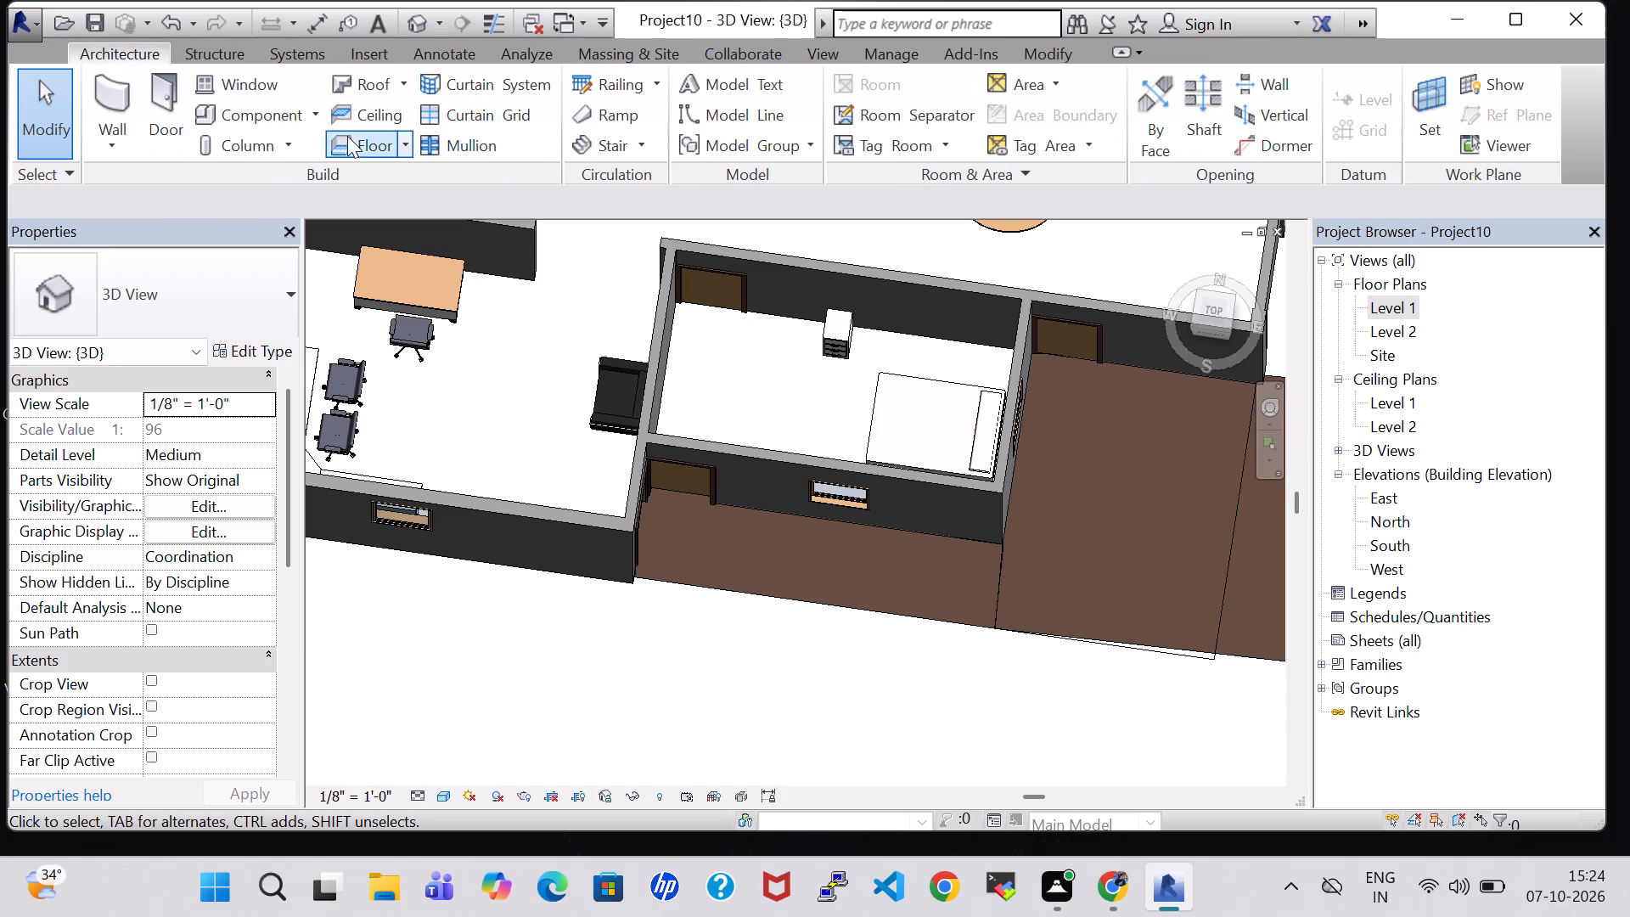
left_click(356, 141)
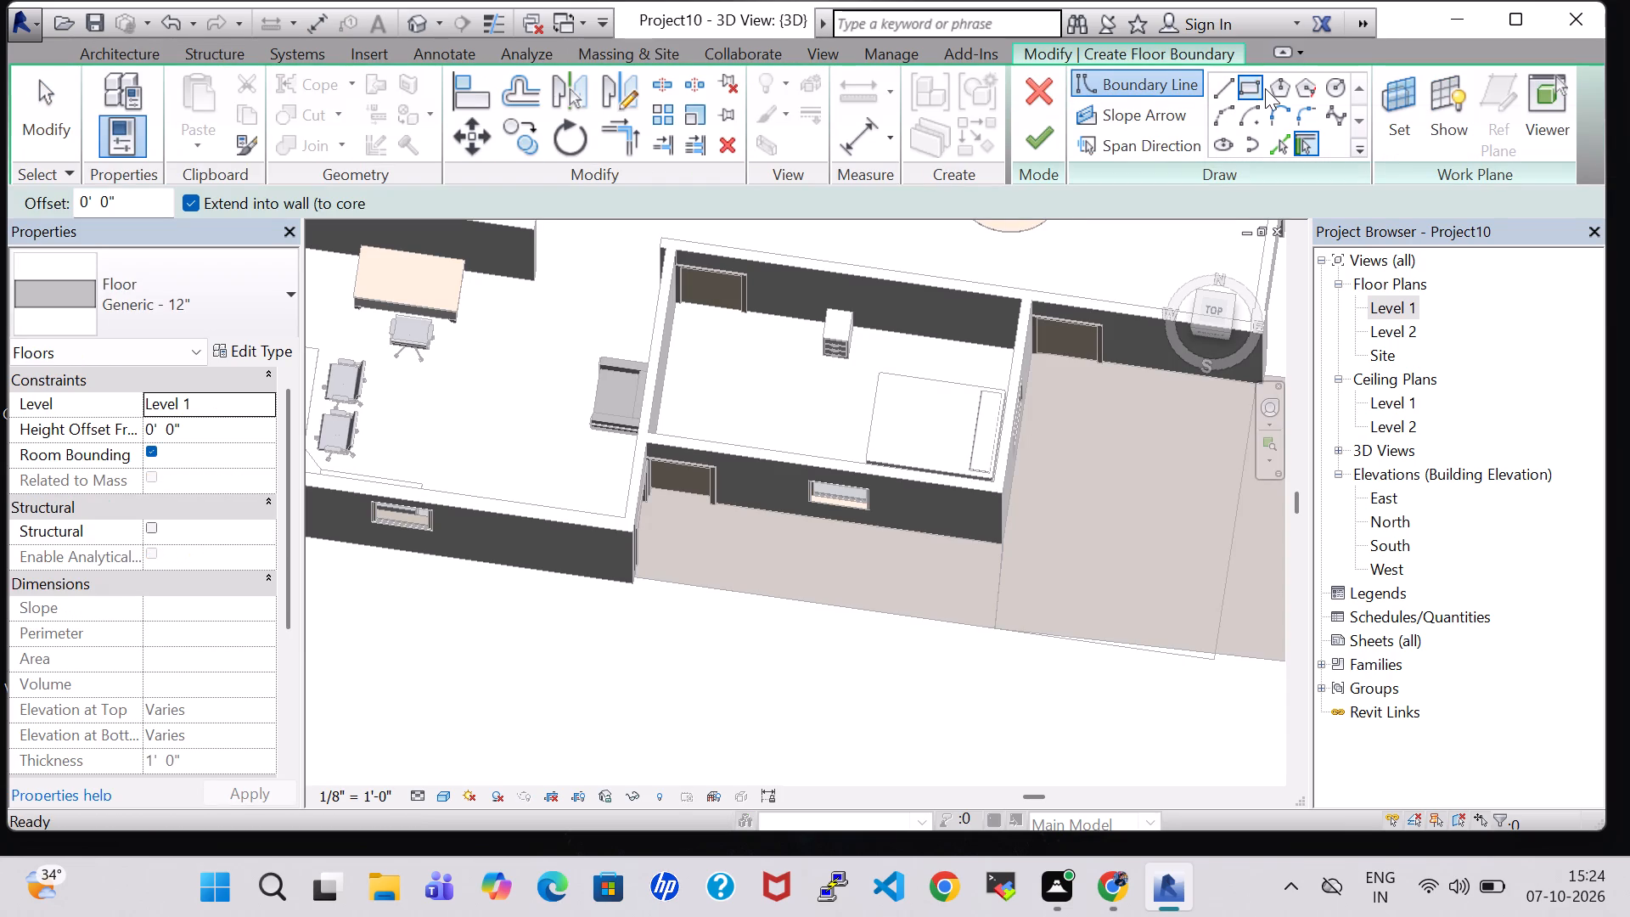
double_click(1404, 307)
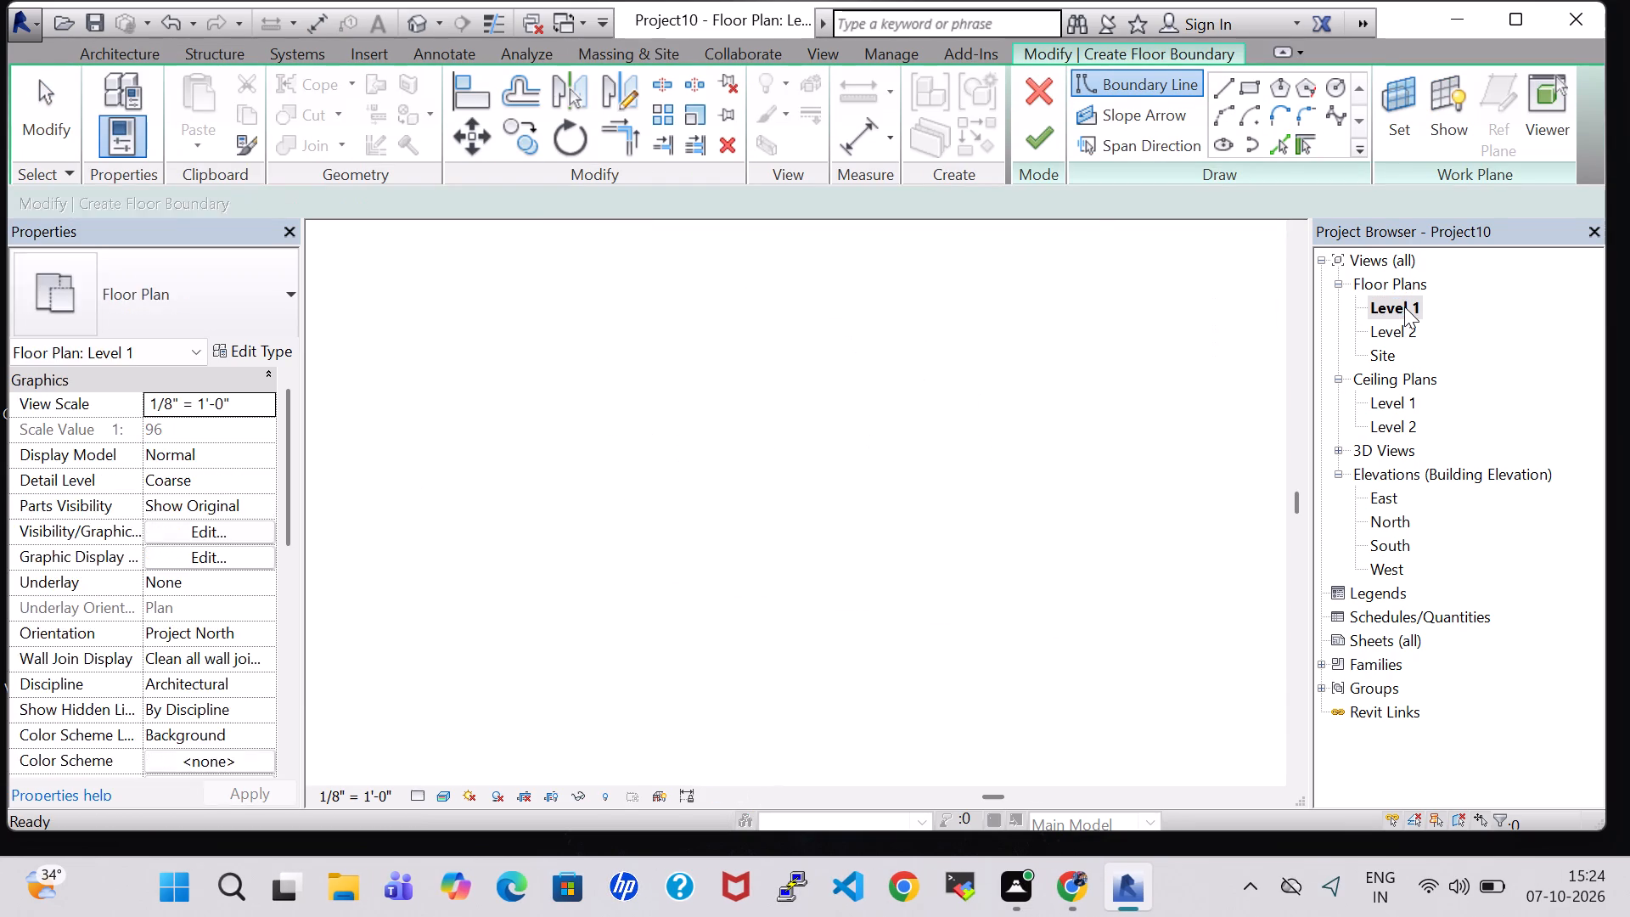
left_click(1238, 80)
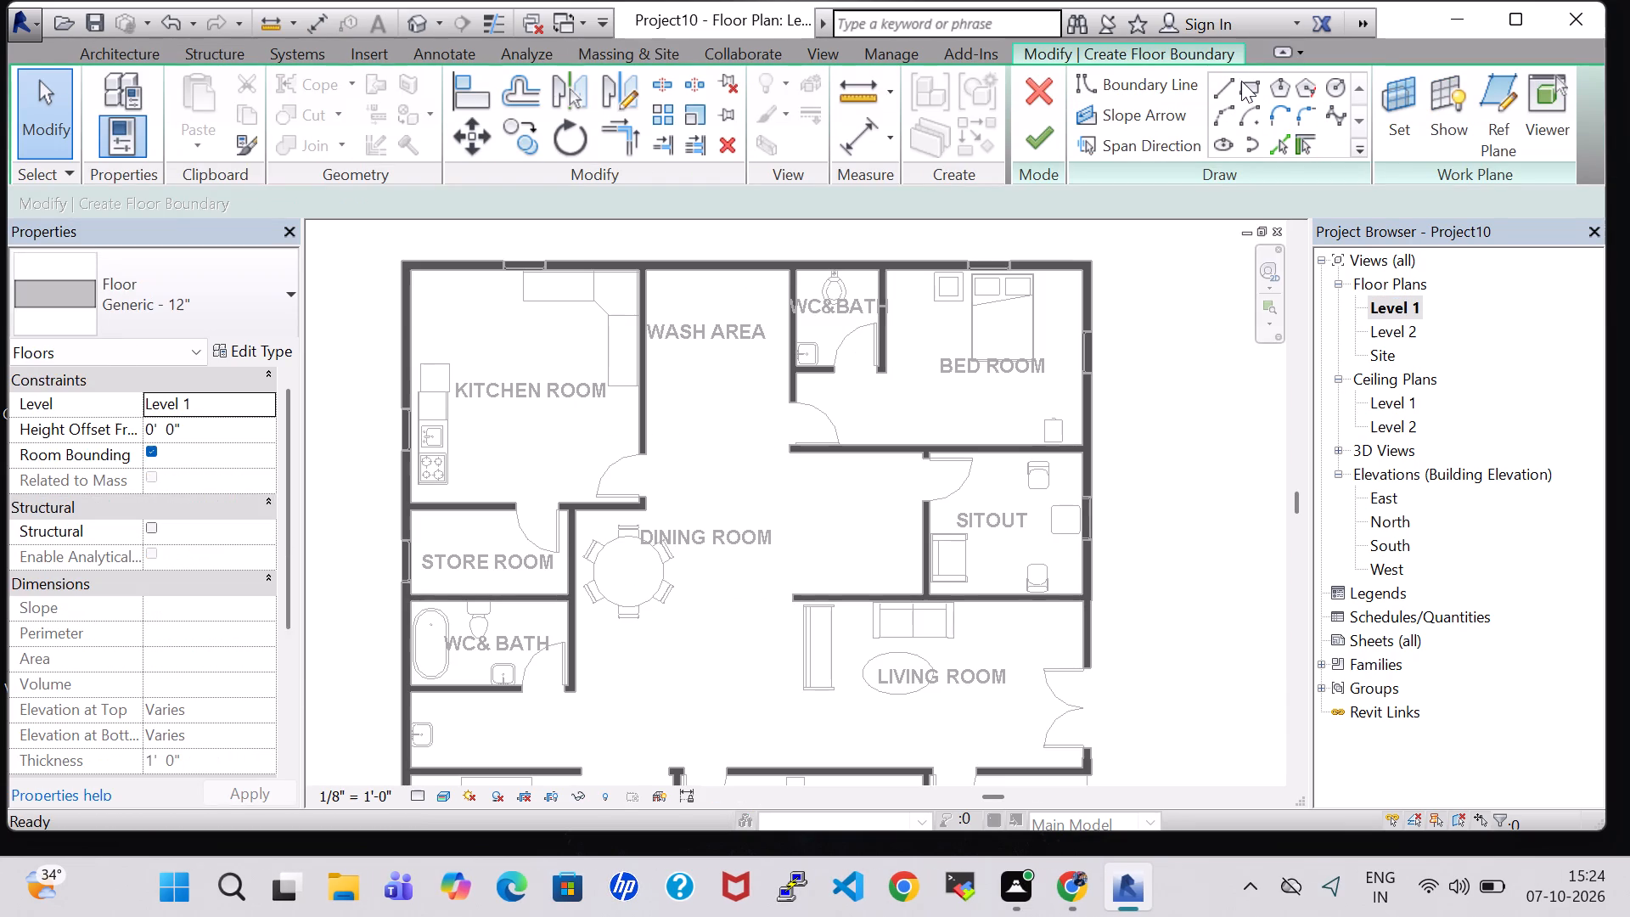
left_click(1259, 91)
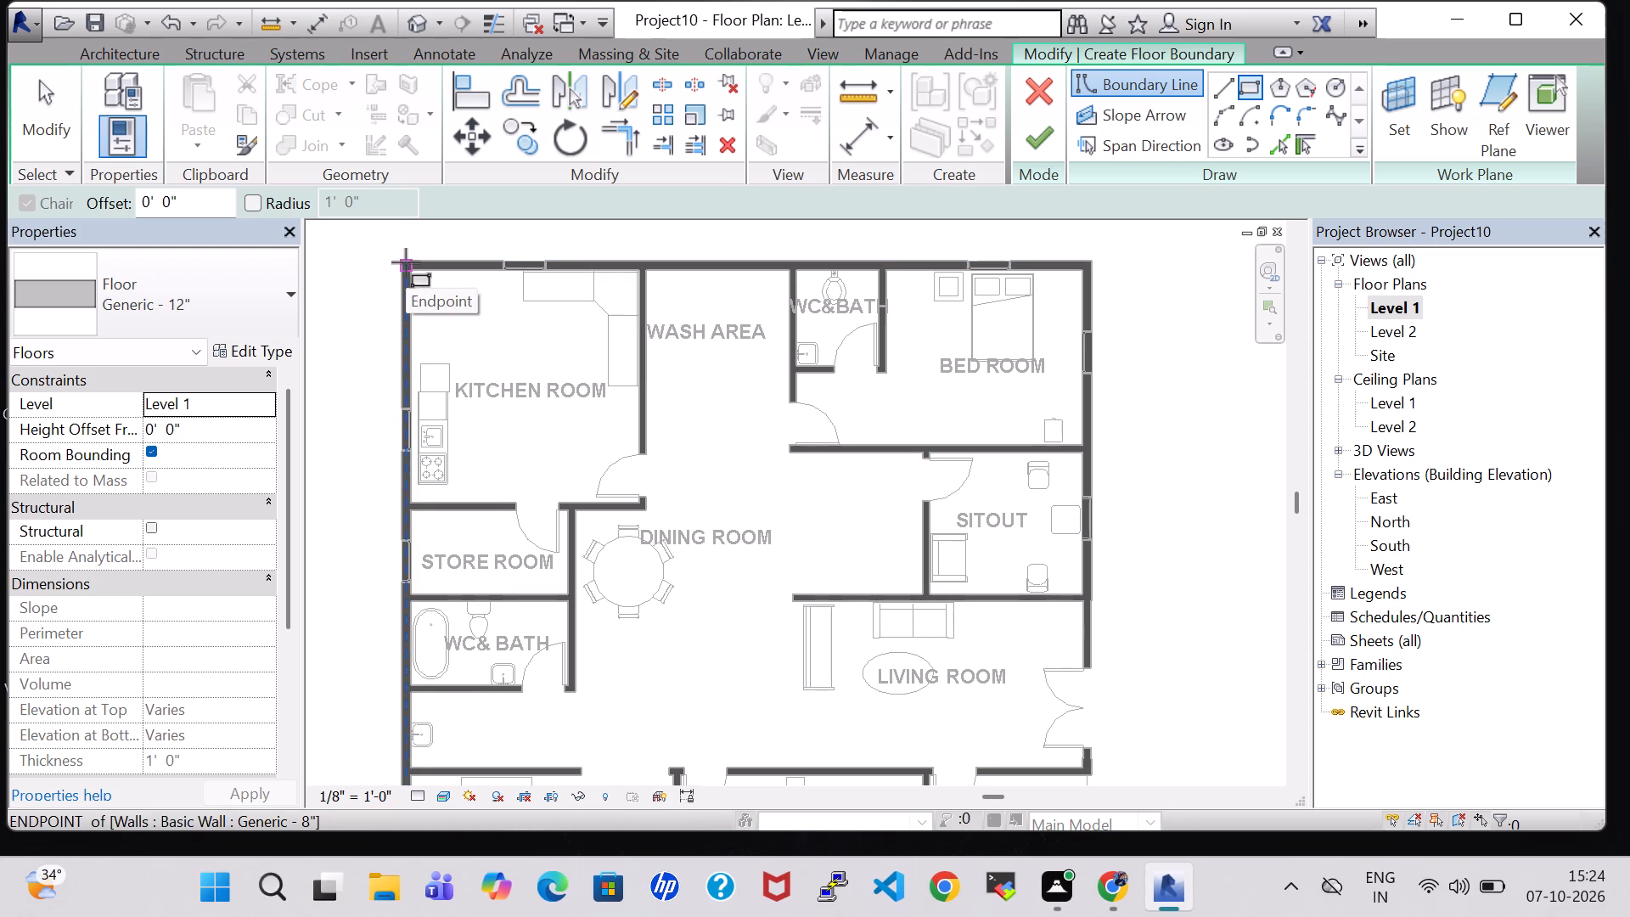
left_click(406, 262)
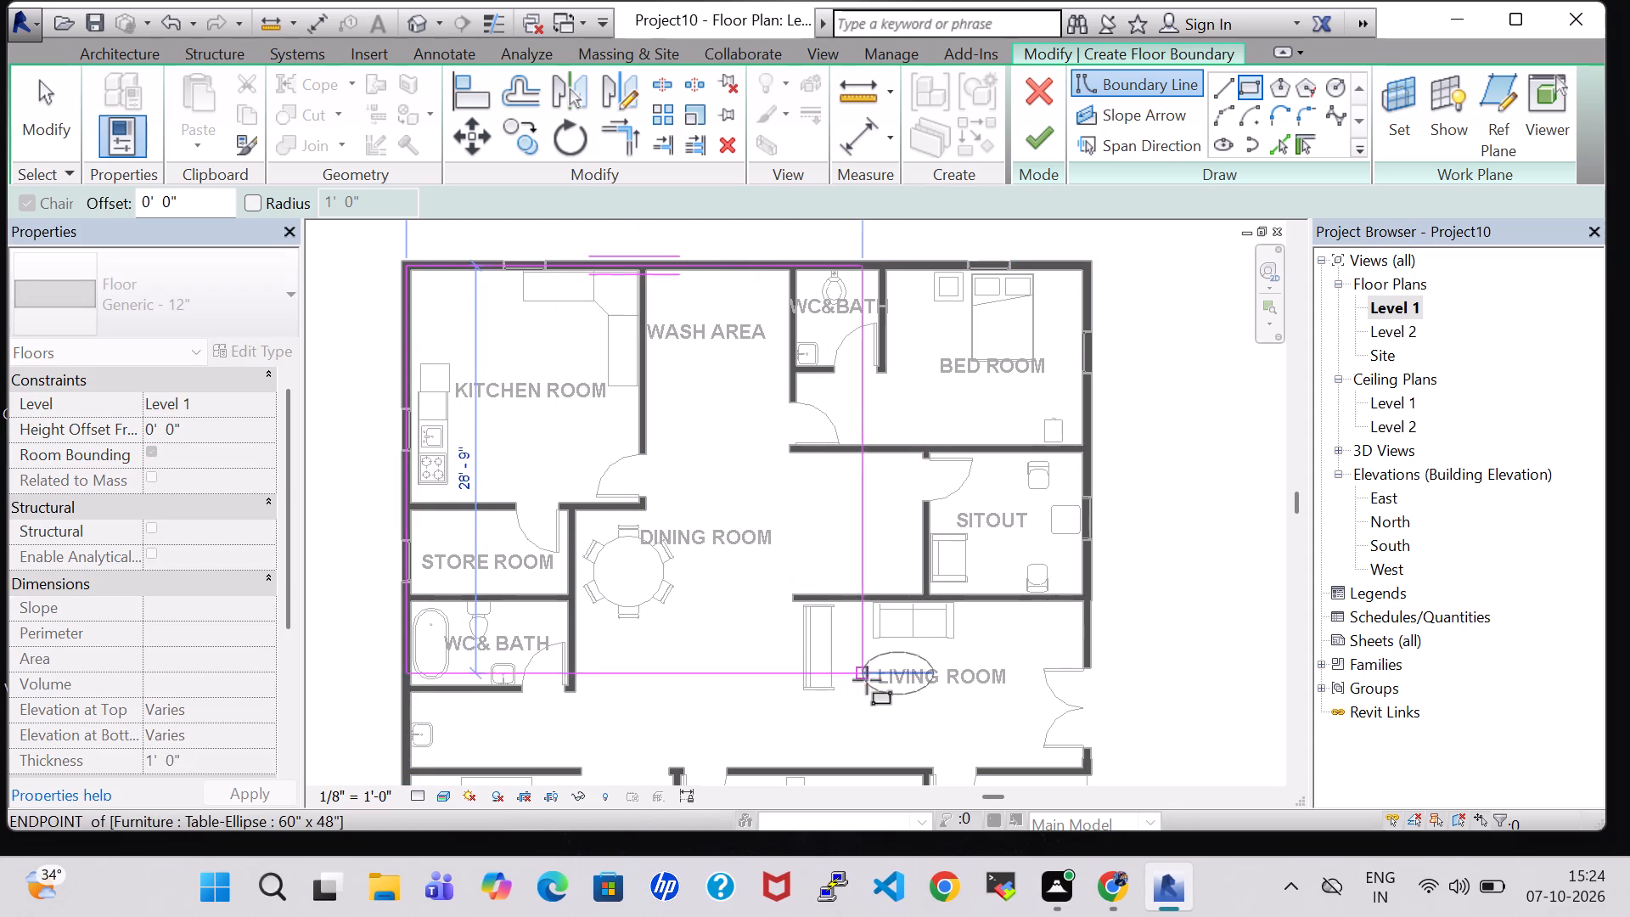
scroll(941, 714, "down", 2)
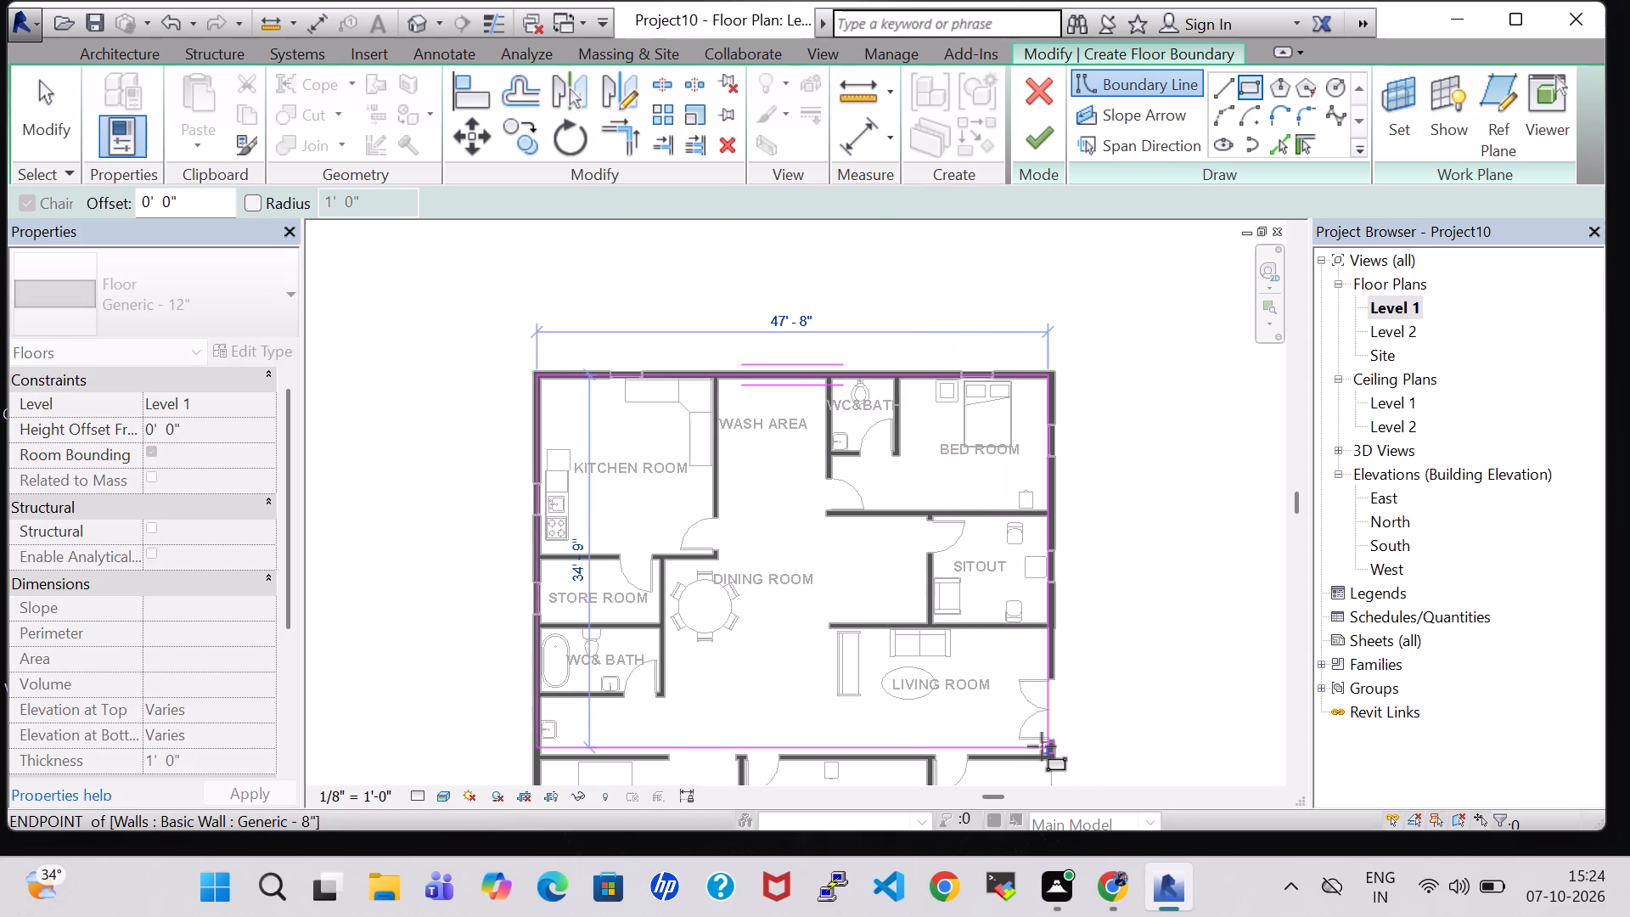
left_click(1053, 757)
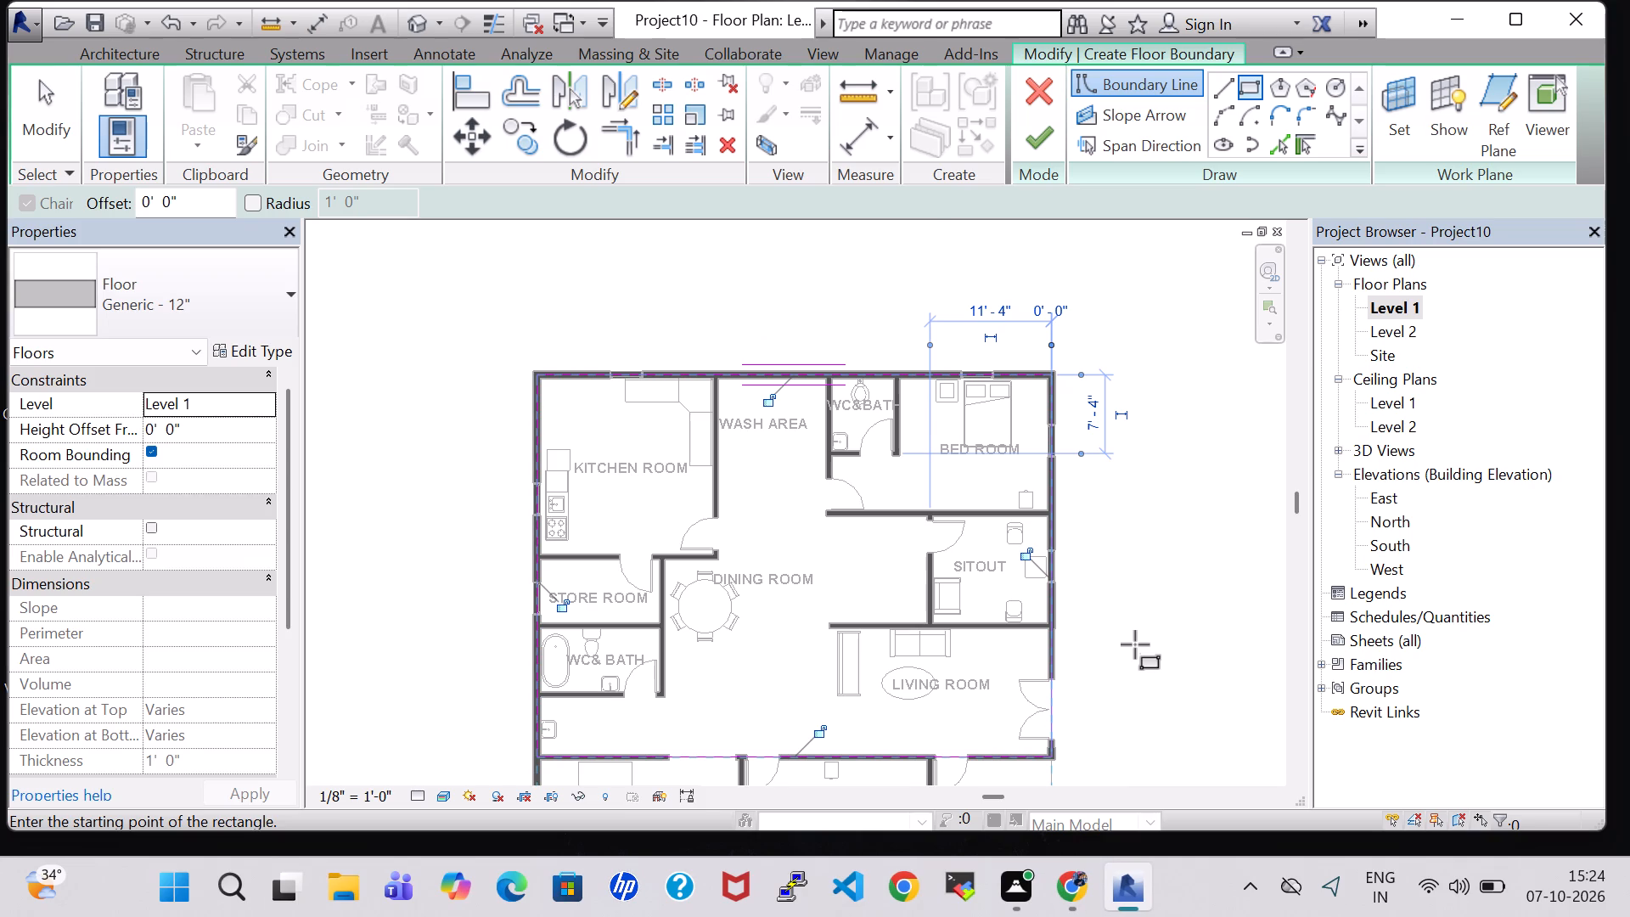
left_click(1023, 132)
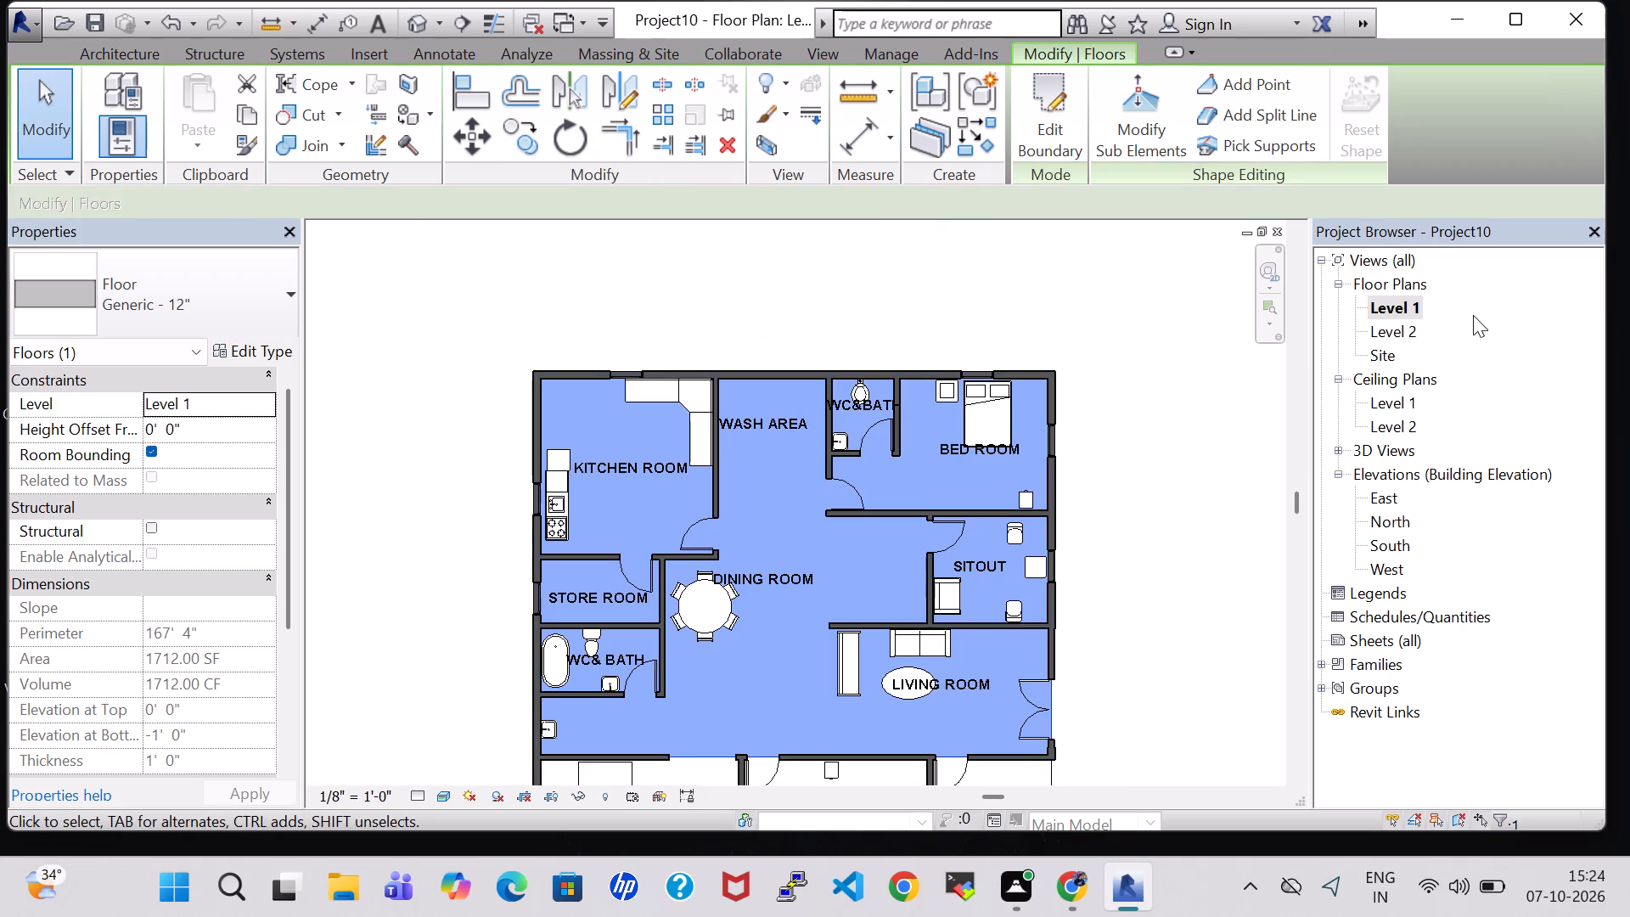
left_click(1239, 413)
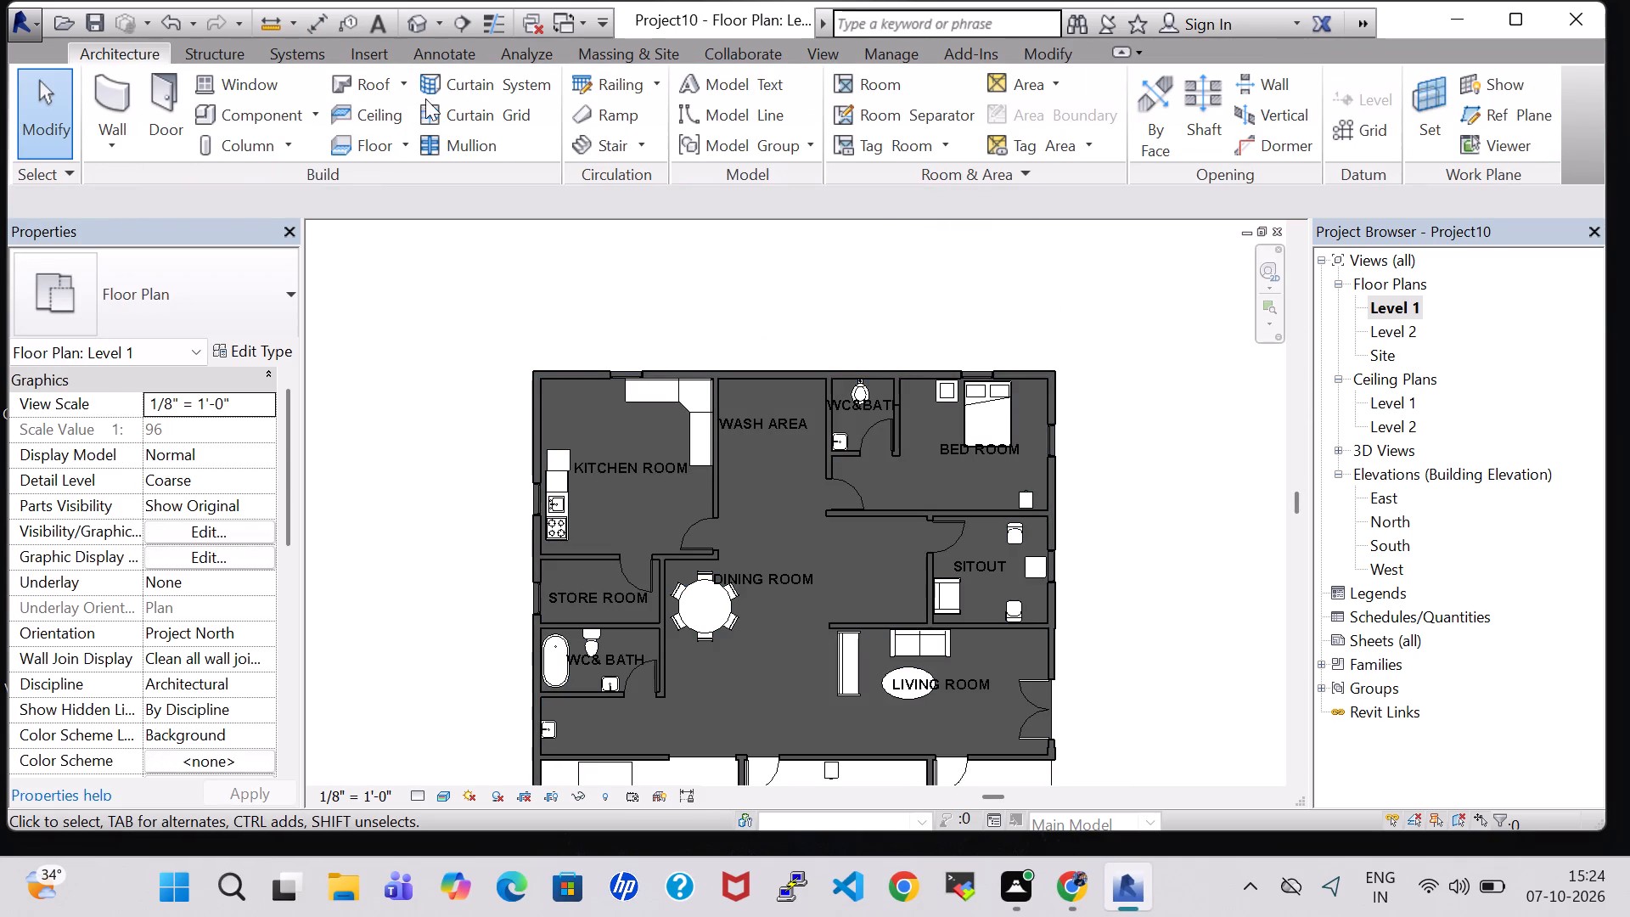
Create a rectangular Generic - 12" floor on Level 1 under the drawing hall, about 19' wide, out to its southeast wall corner.
left_click(381, 153)
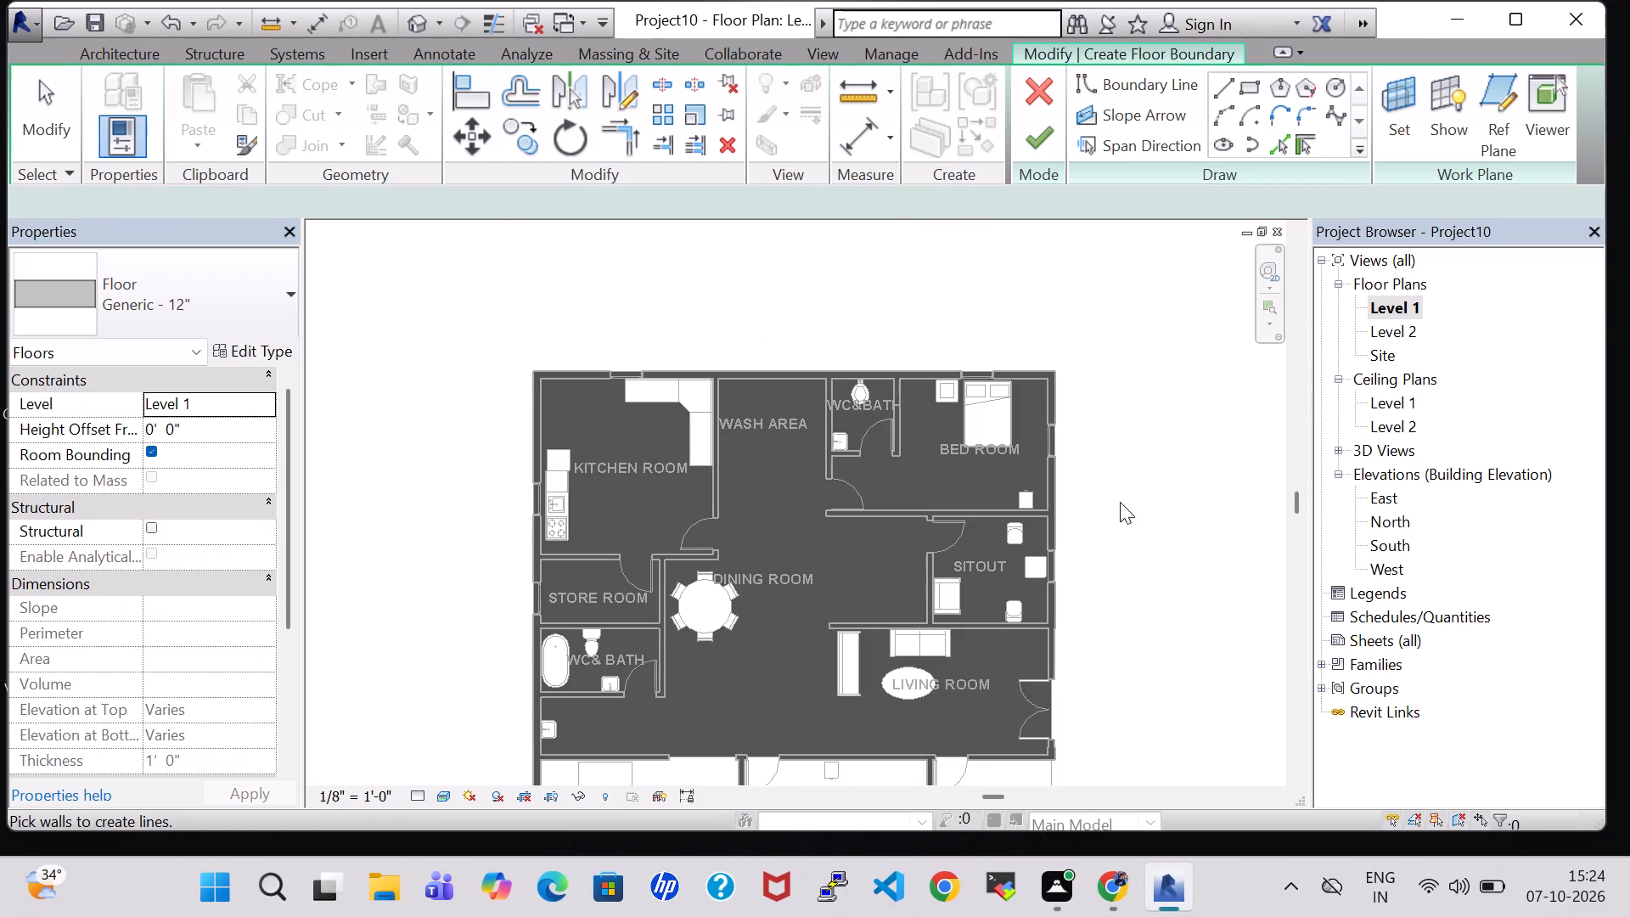
middle_click_drag(1165, 565, 1153, 275)
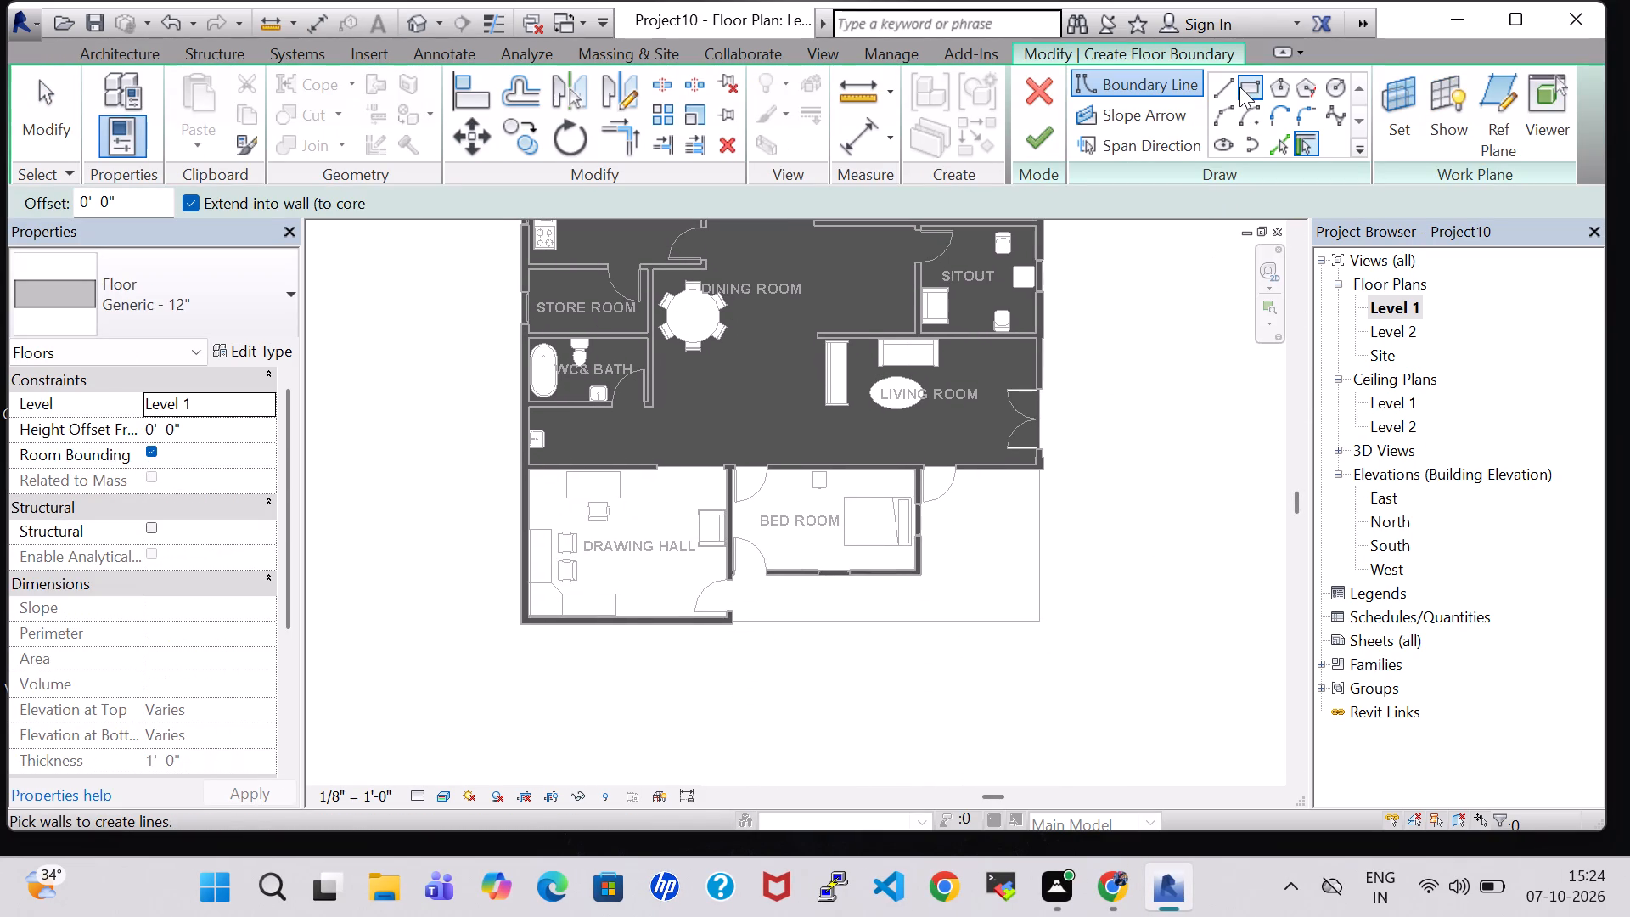
left_click(1239, 87)
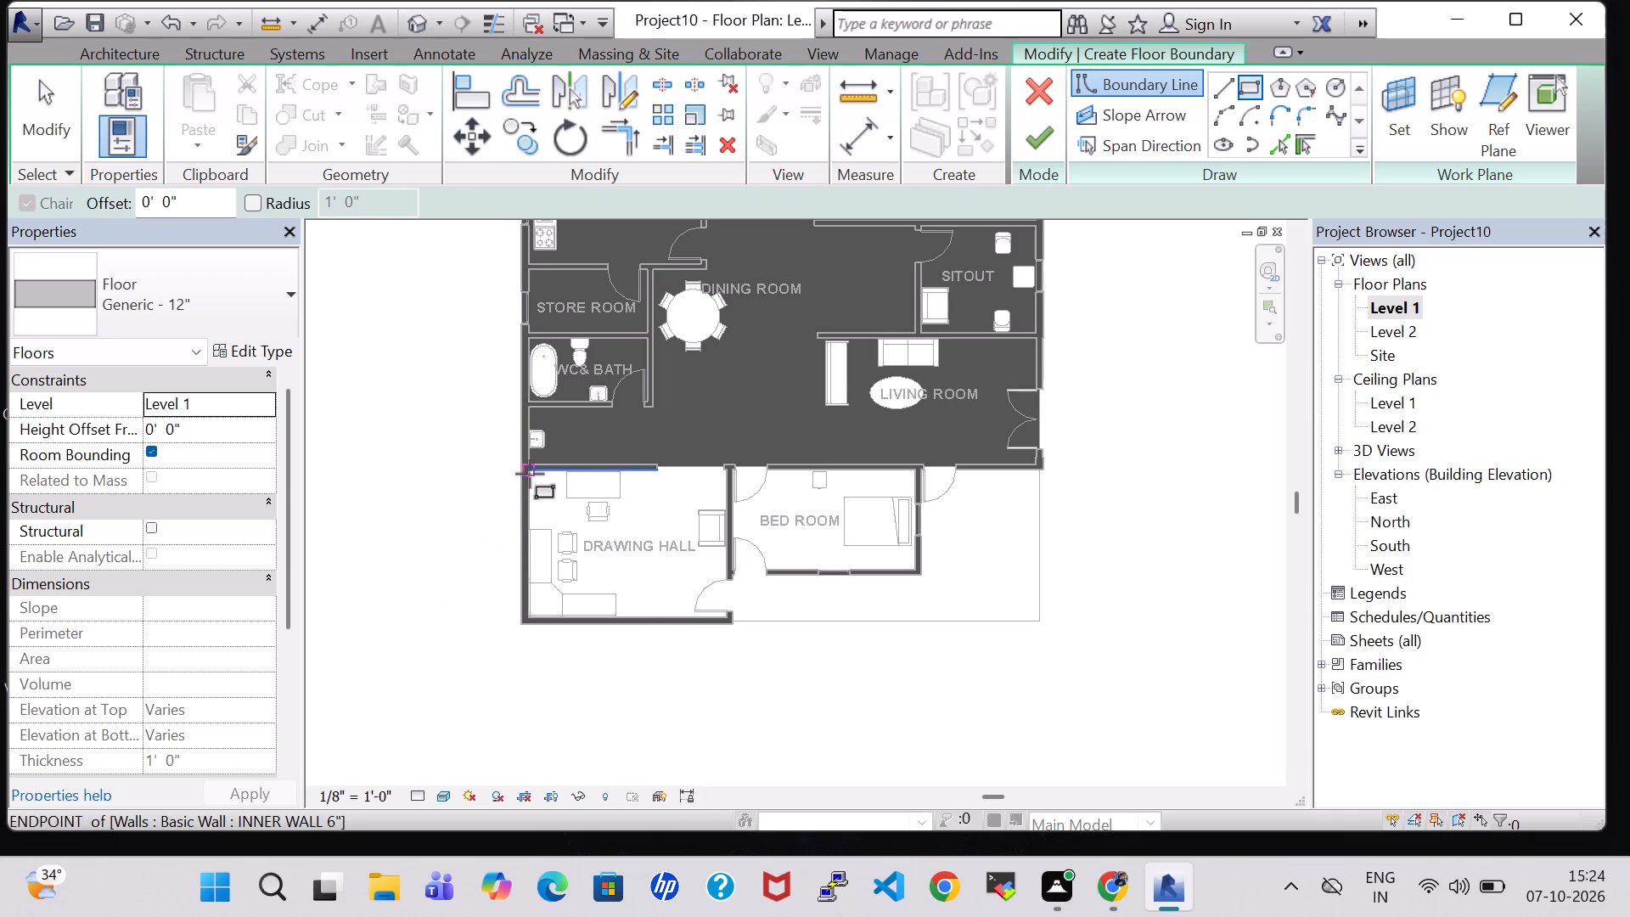
scroll(530, 474, "up", 7)
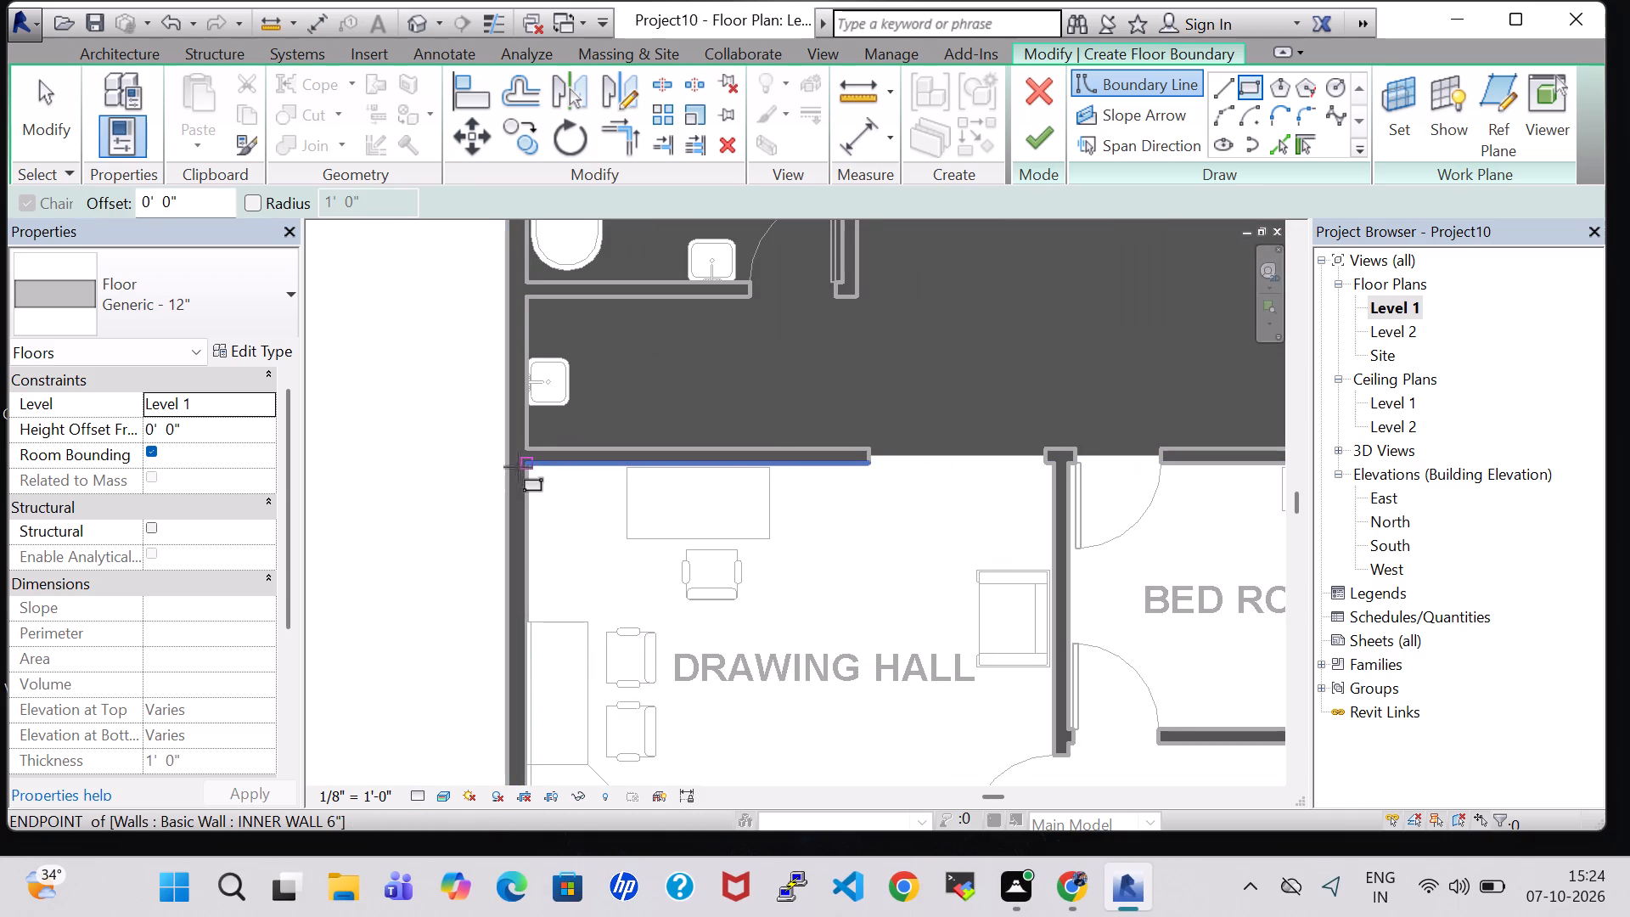
left_click(514, 465)
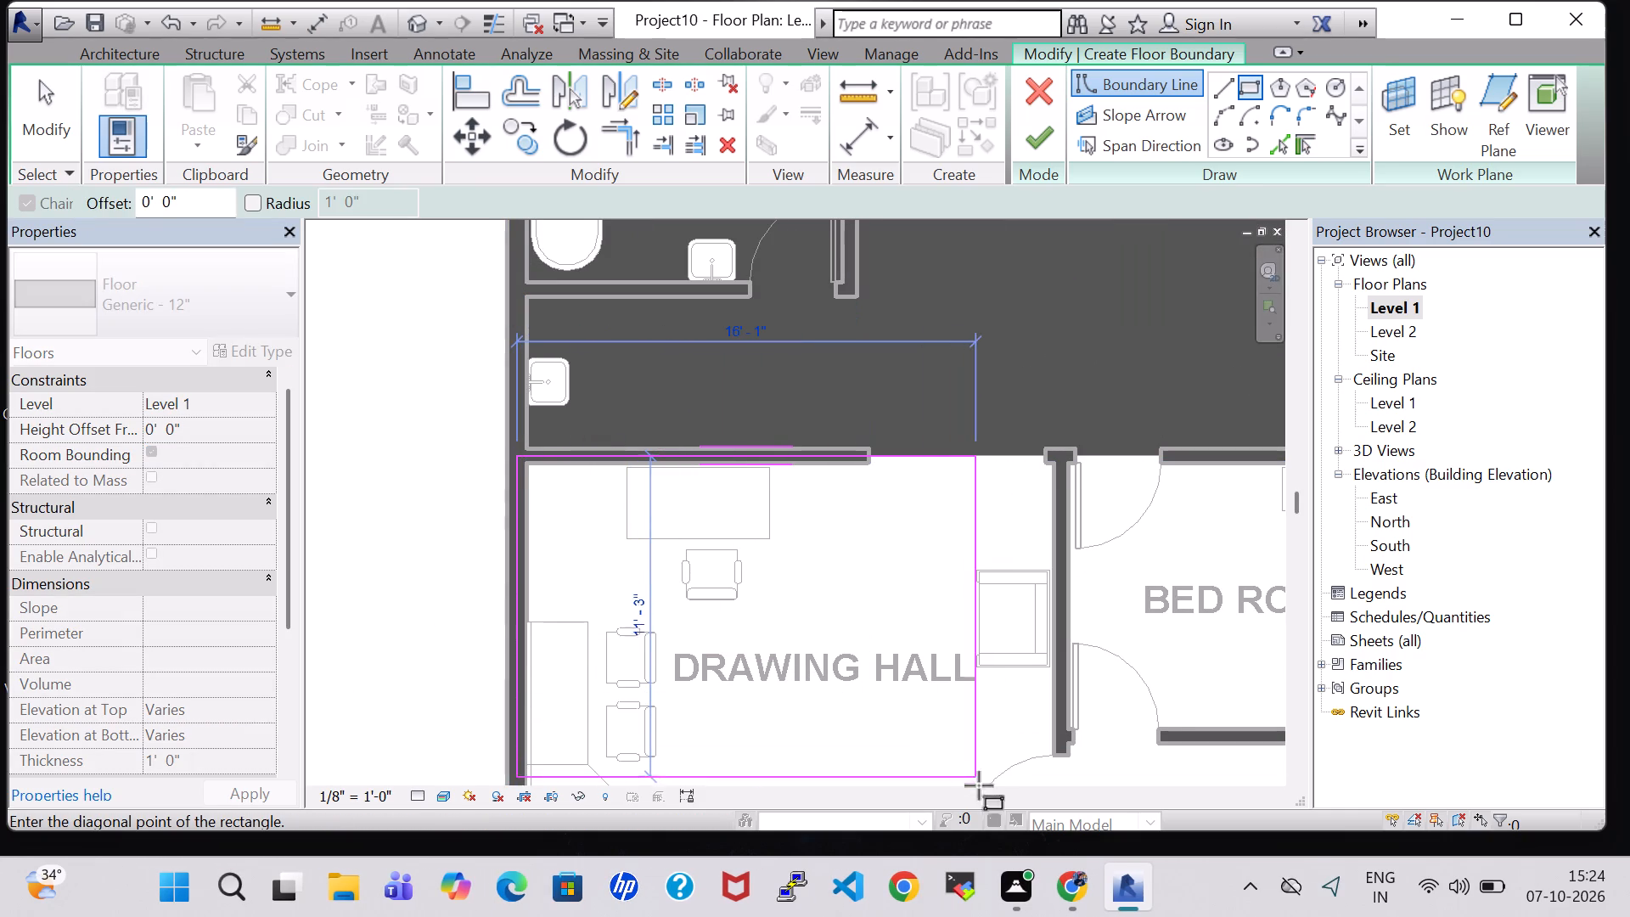
middle_click_drag(981, 791, 977, 680)
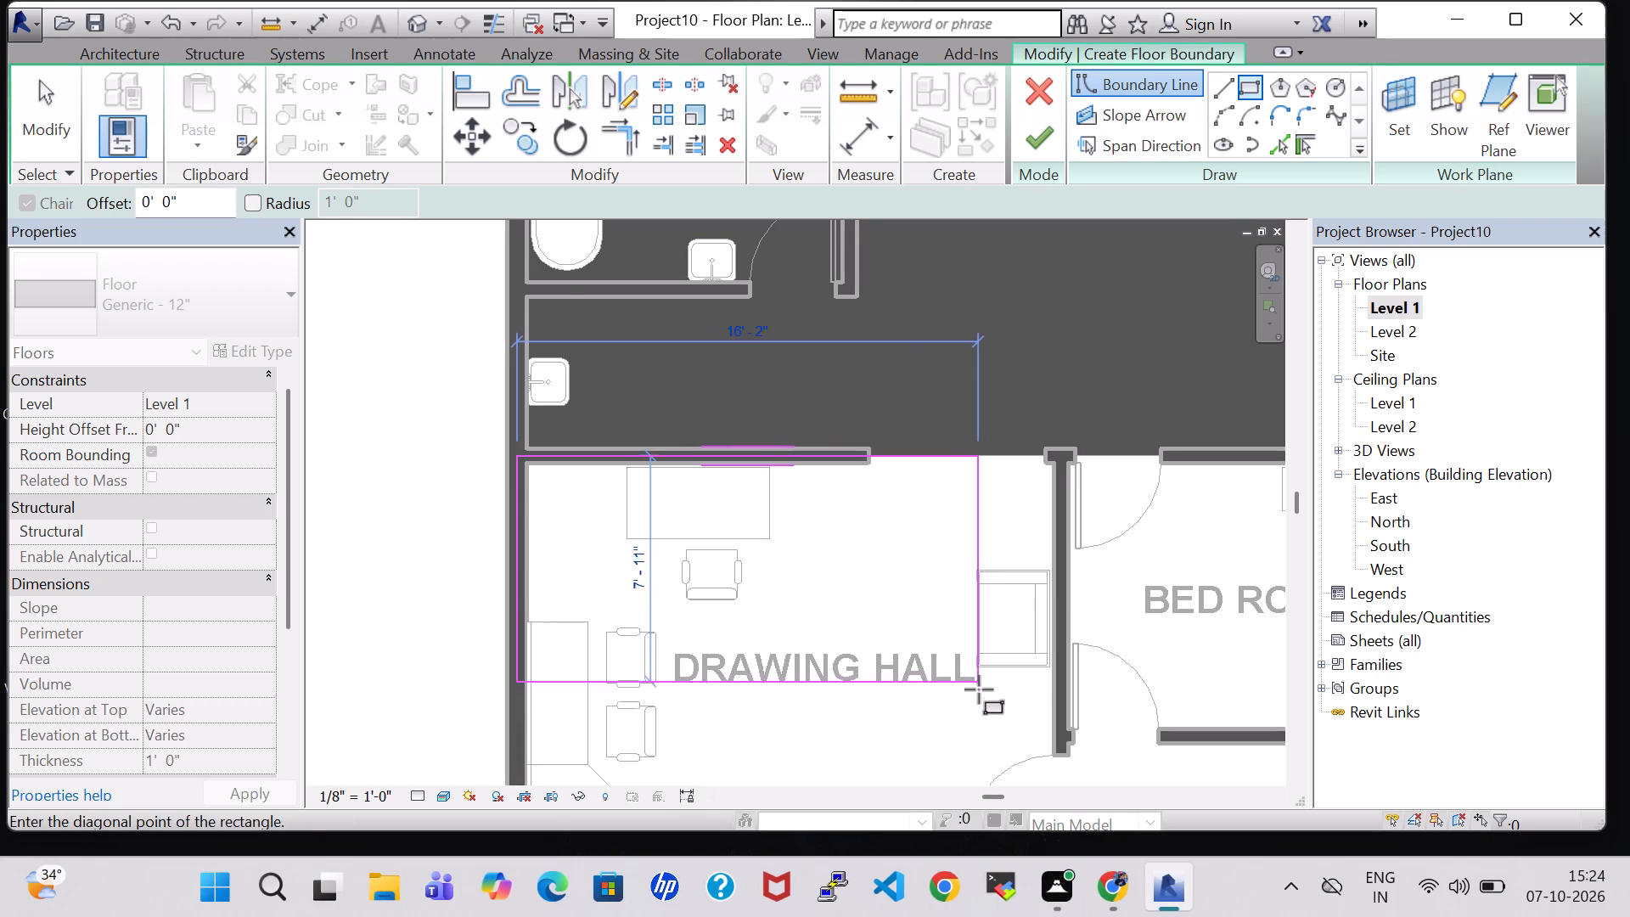
scroll(979, 689, "down", 3)
middle_click_drag(1016, 772, 971, 616)
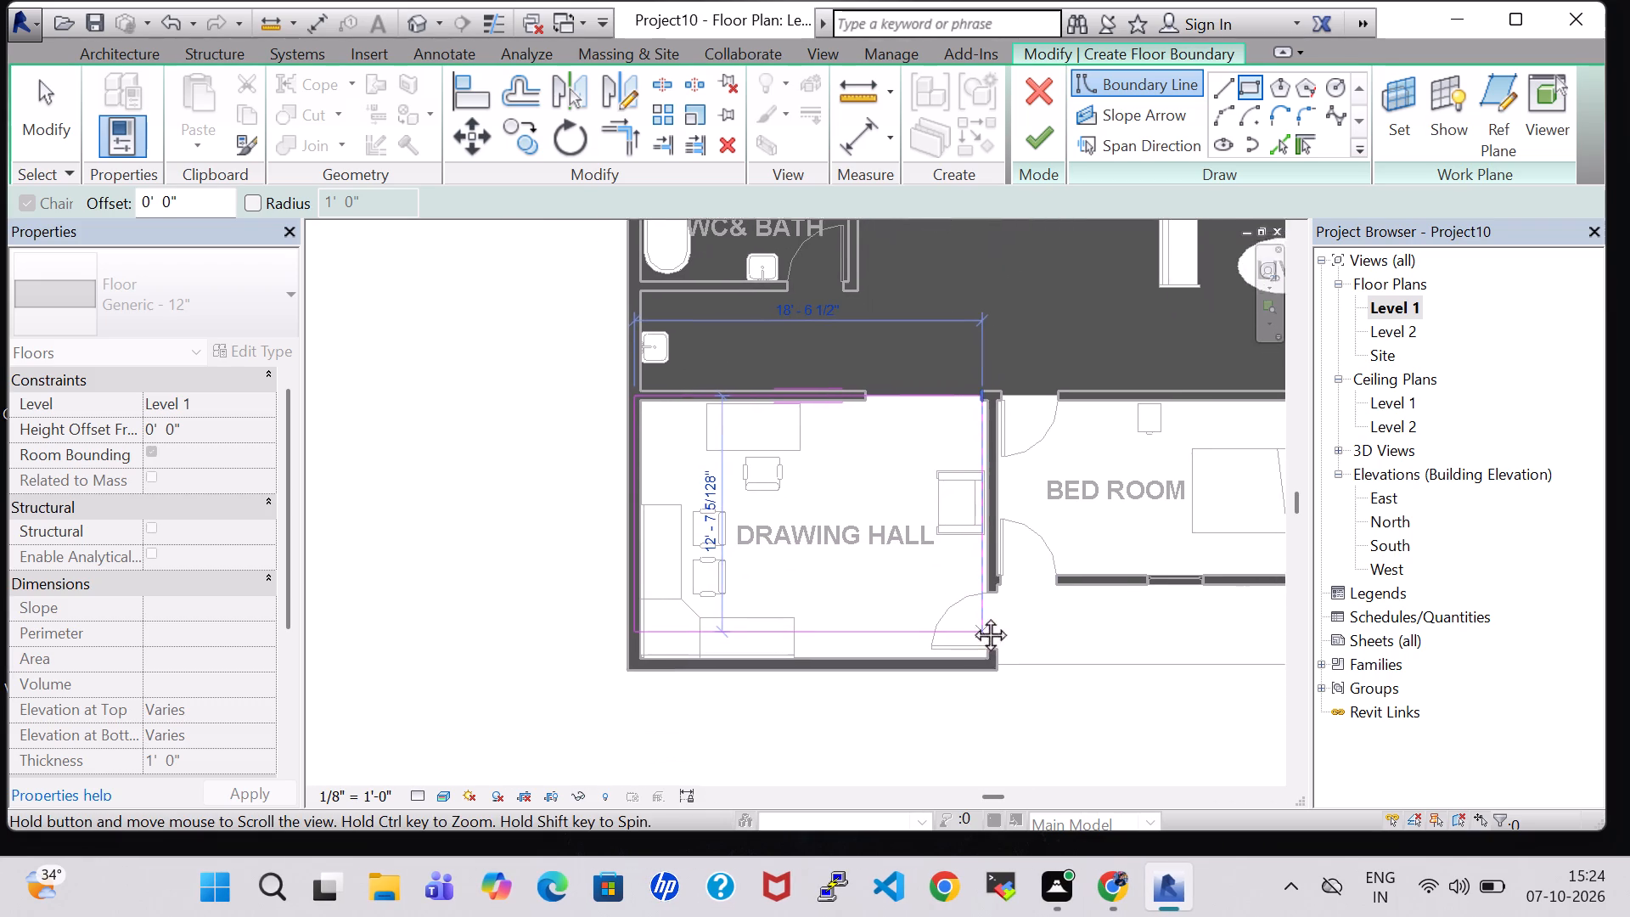
middle_click_drag(971, 616, 970, 614)
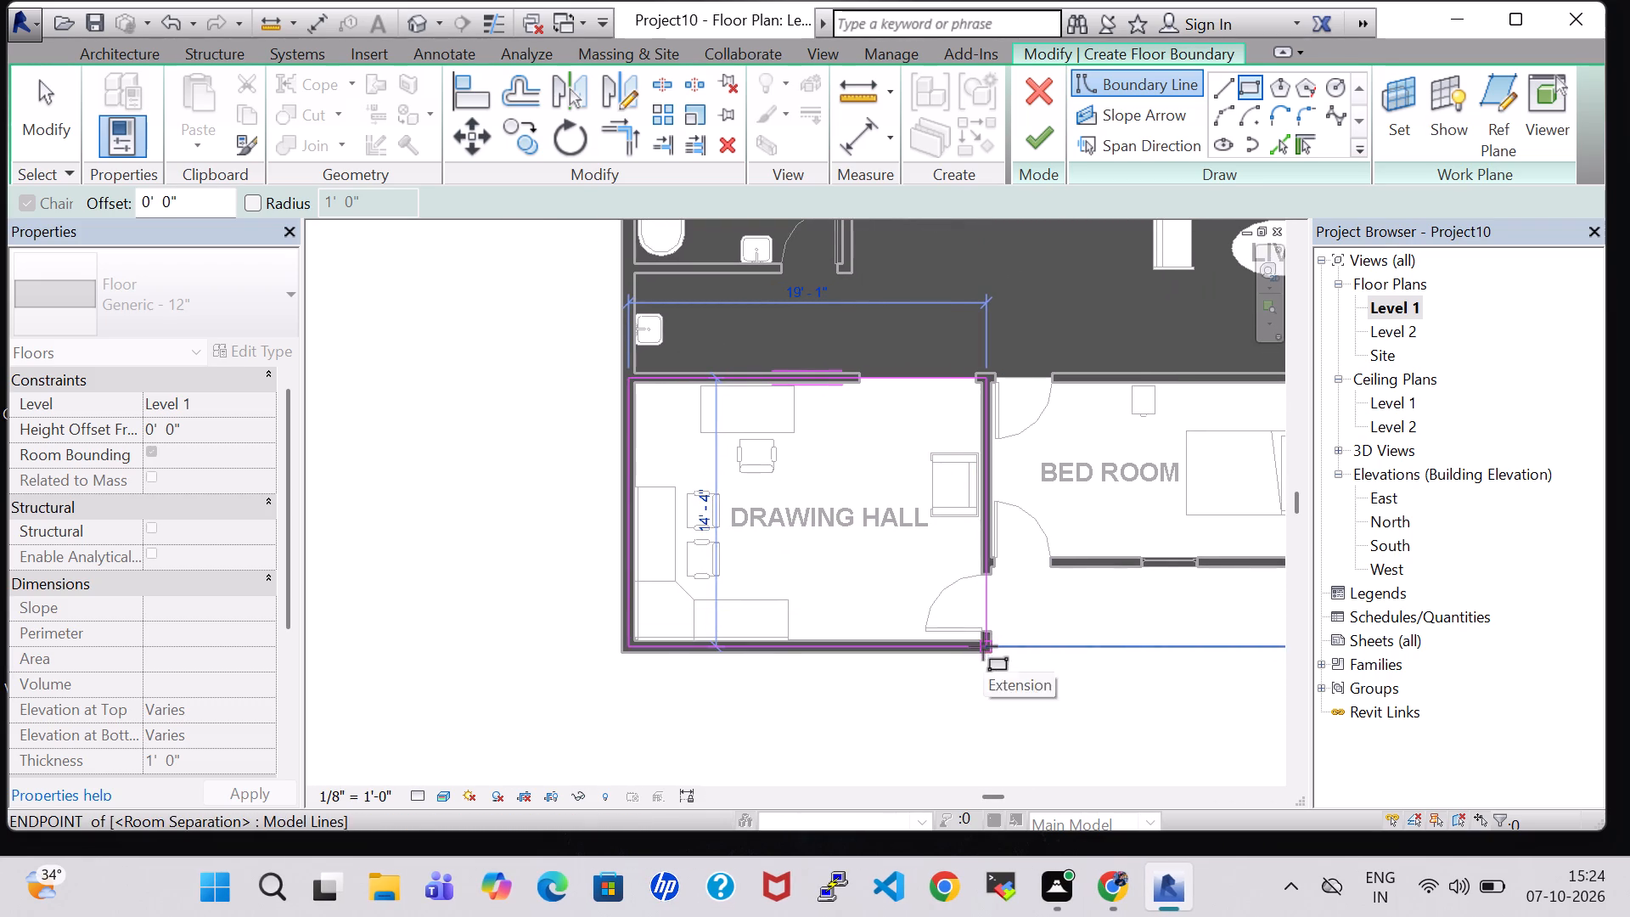
left_click(993, 655)
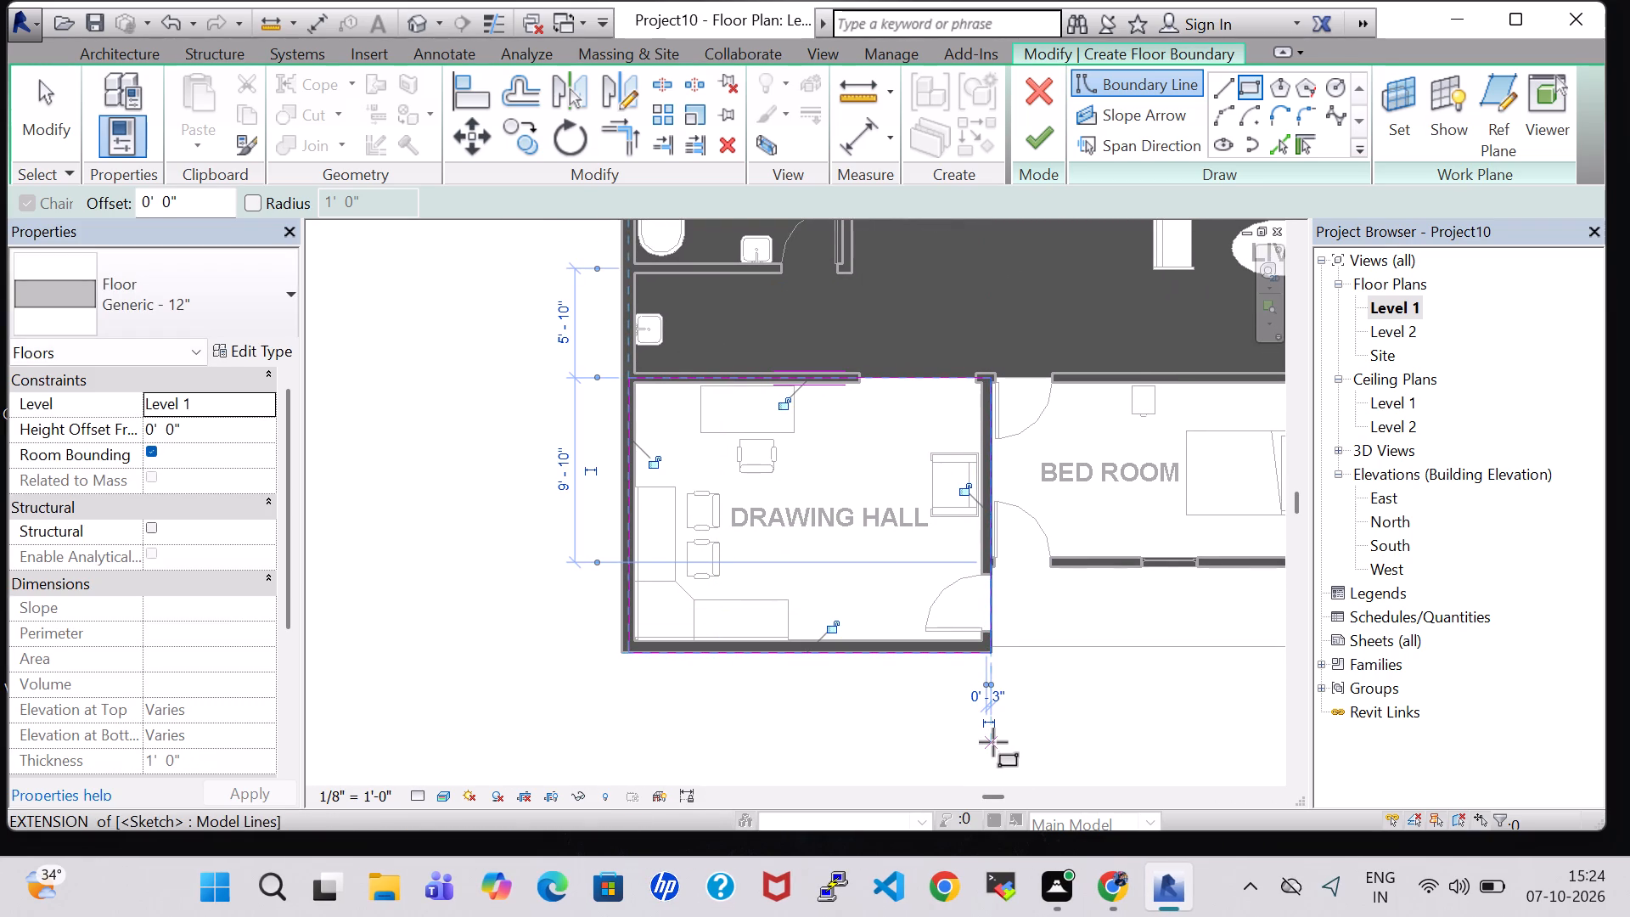
left_click(1039, 136)
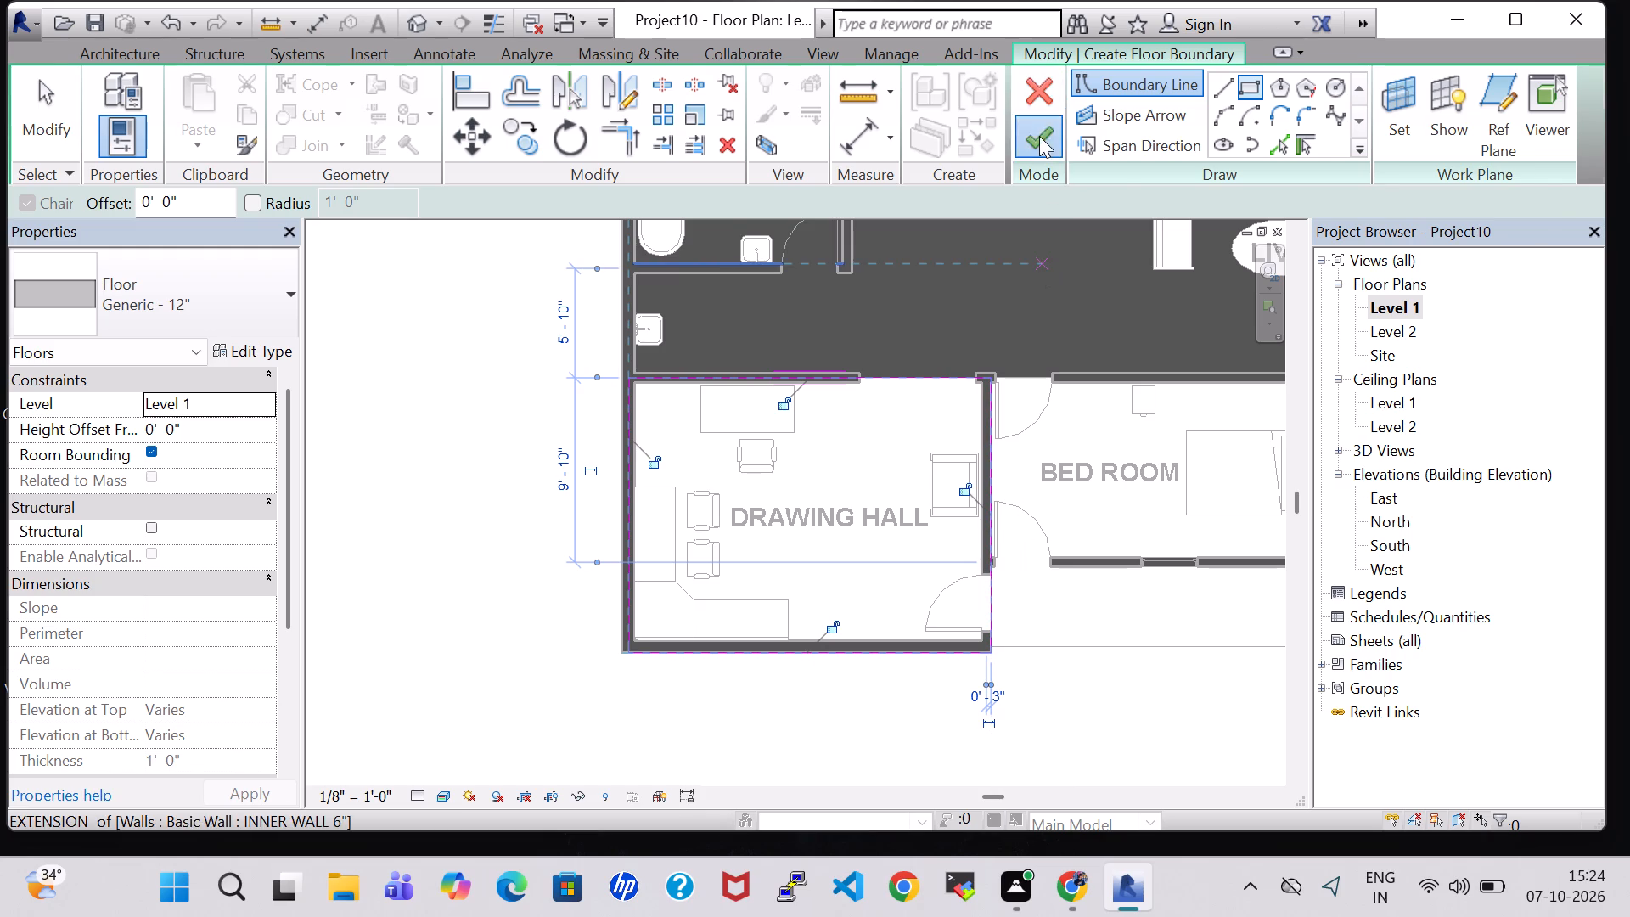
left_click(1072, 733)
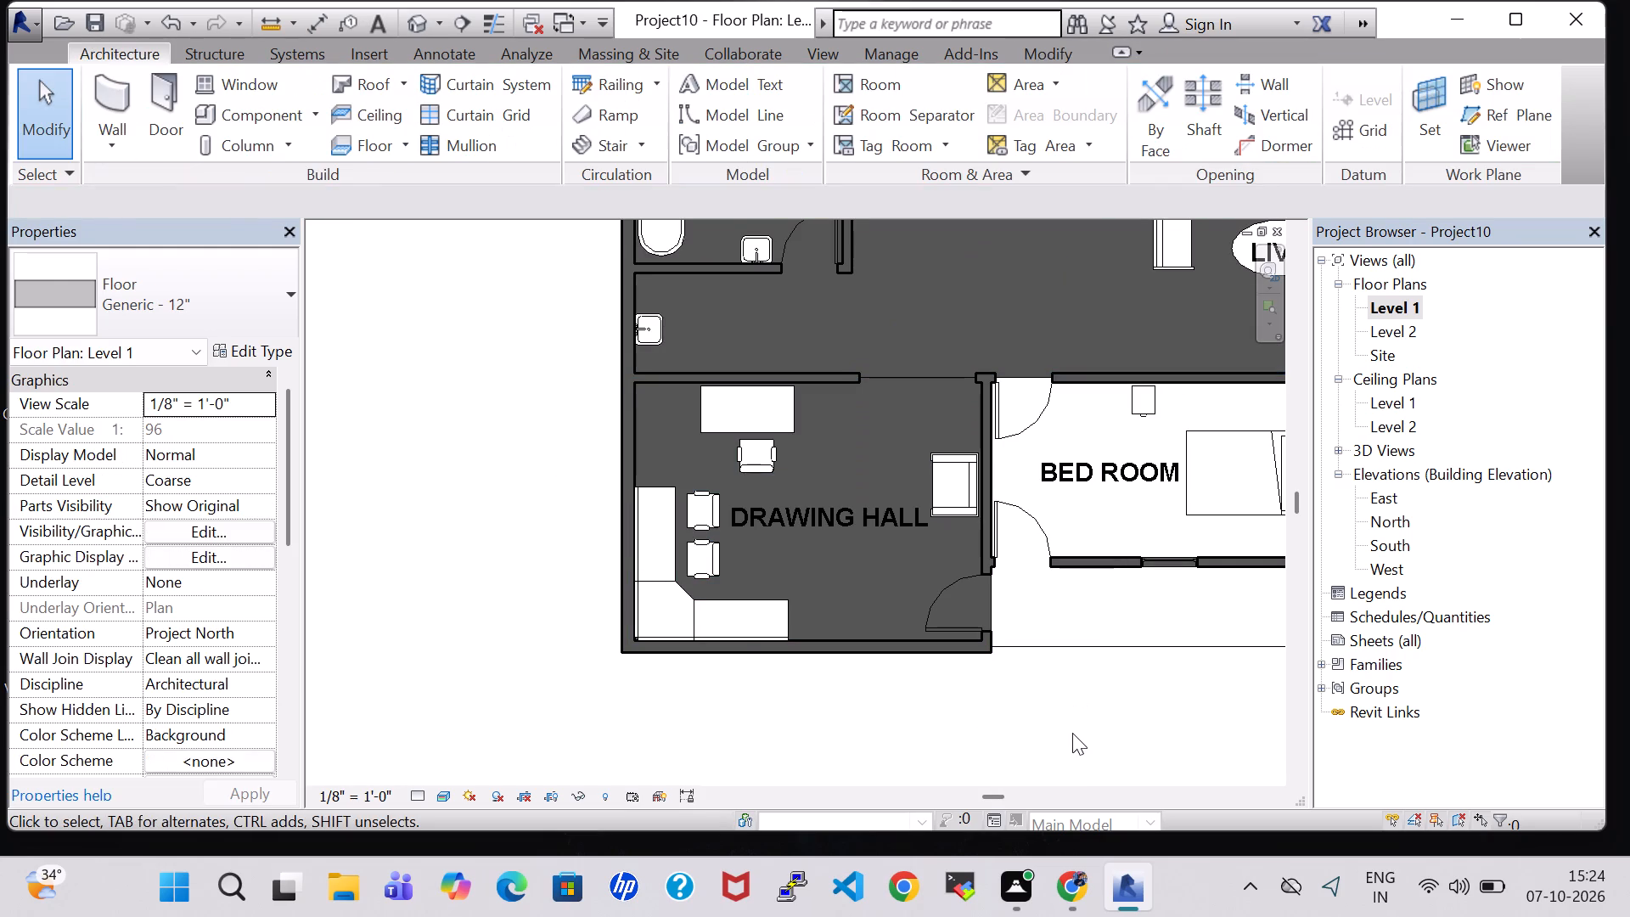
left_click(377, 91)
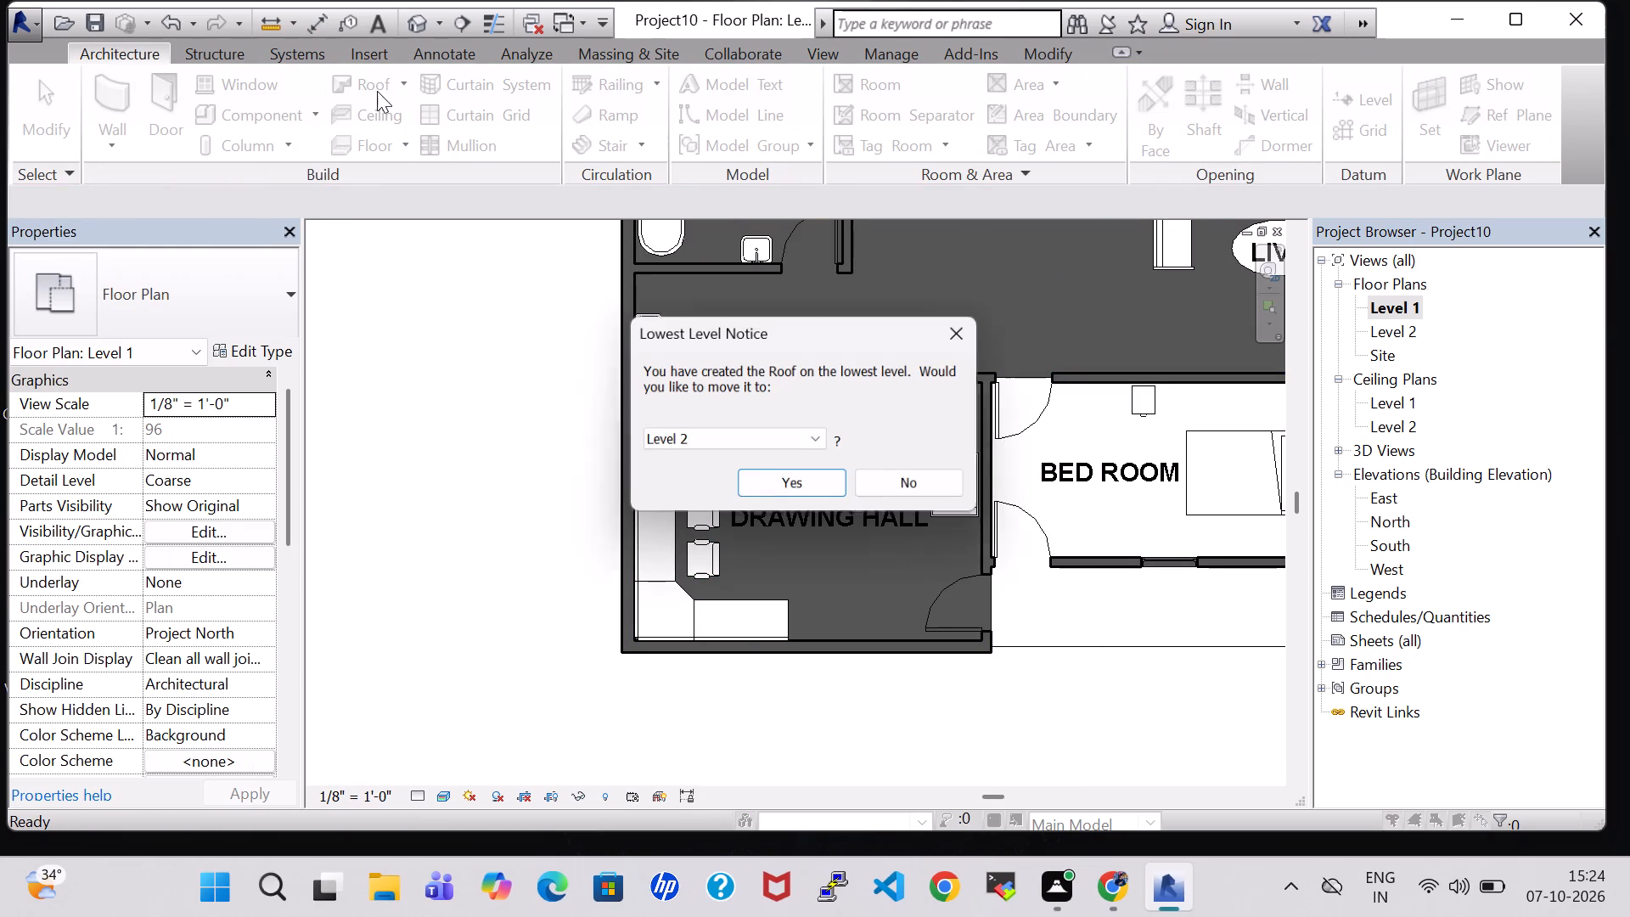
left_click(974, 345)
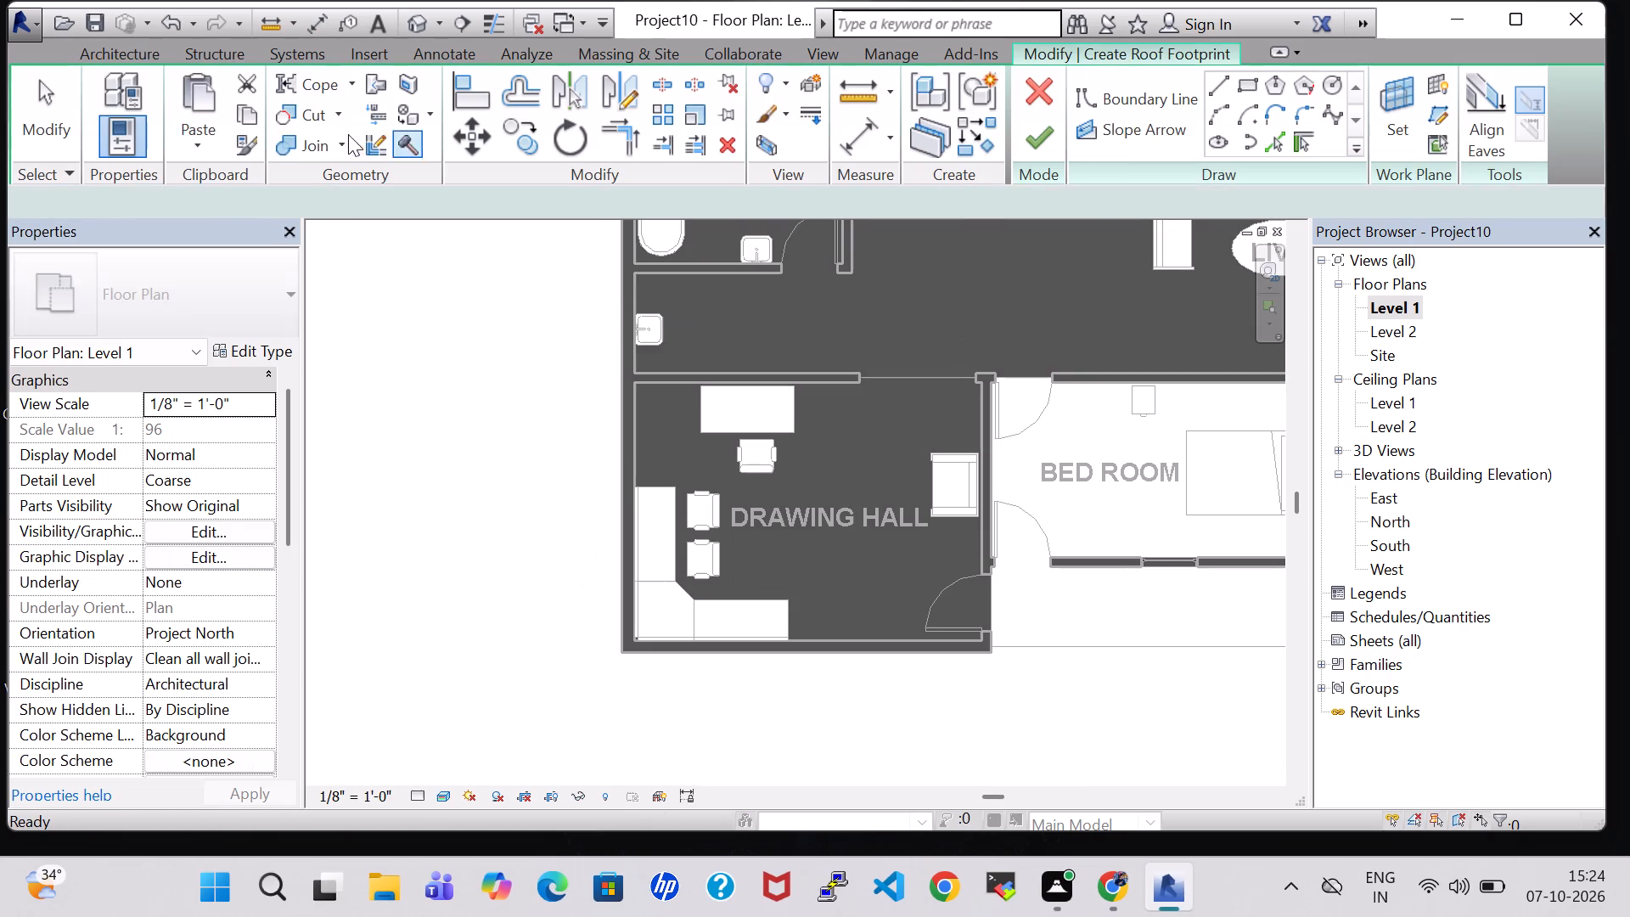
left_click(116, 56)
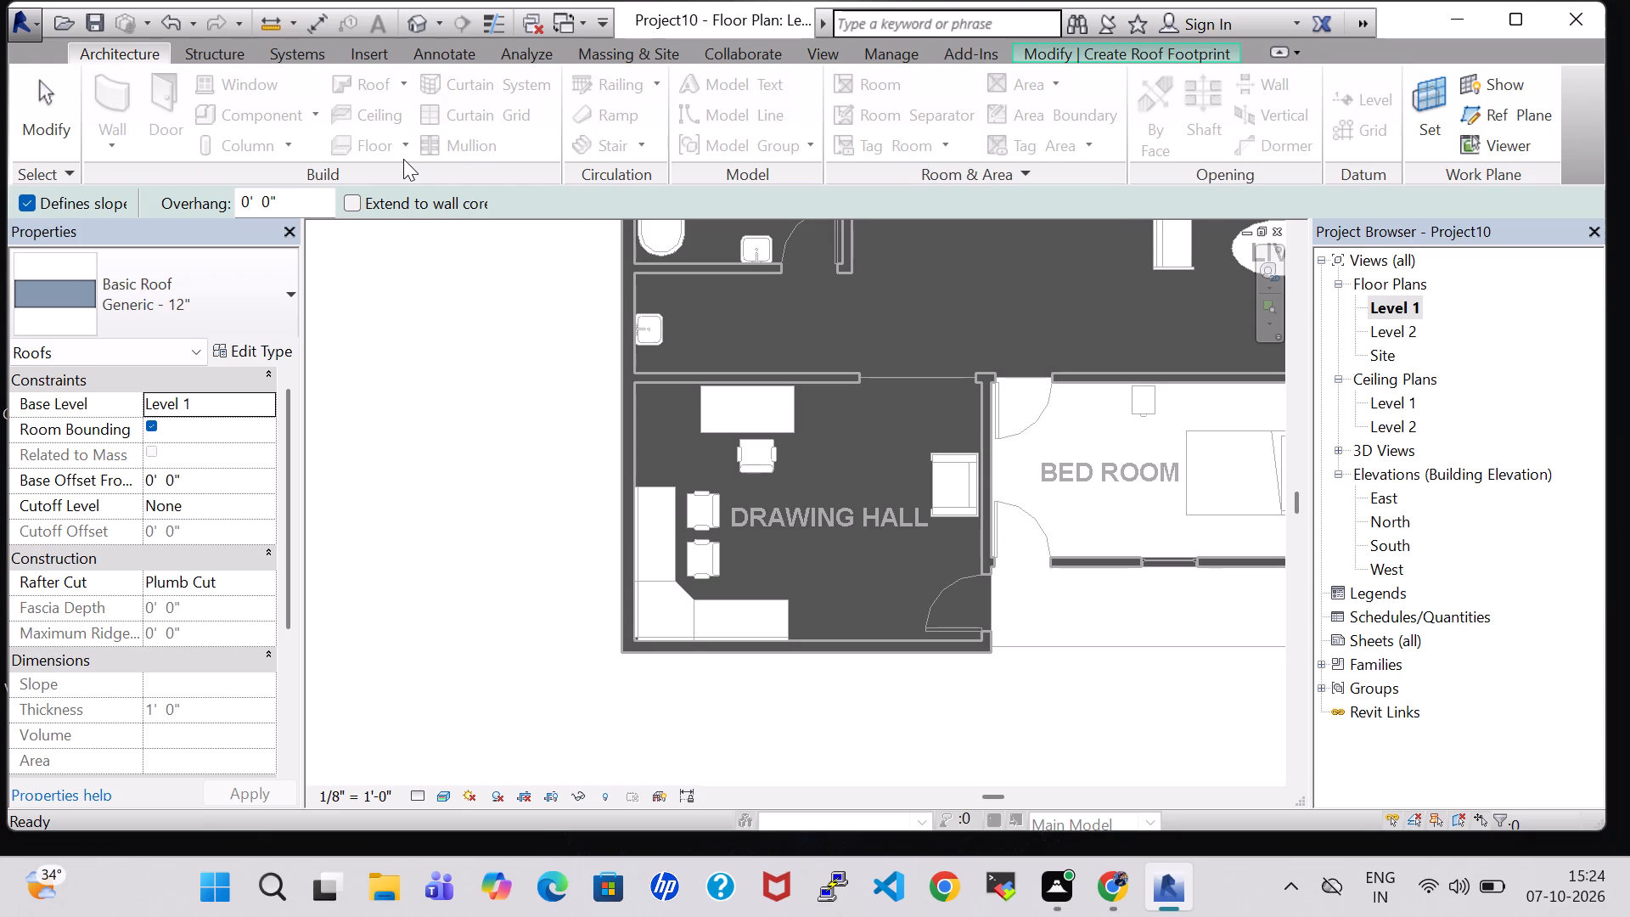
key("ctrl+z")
Create a rectangular Generic - 12" floor on Level 1 under the bedroom, about 17' 4" wide, out to its southeast wall corner.
left_click(356, 136)
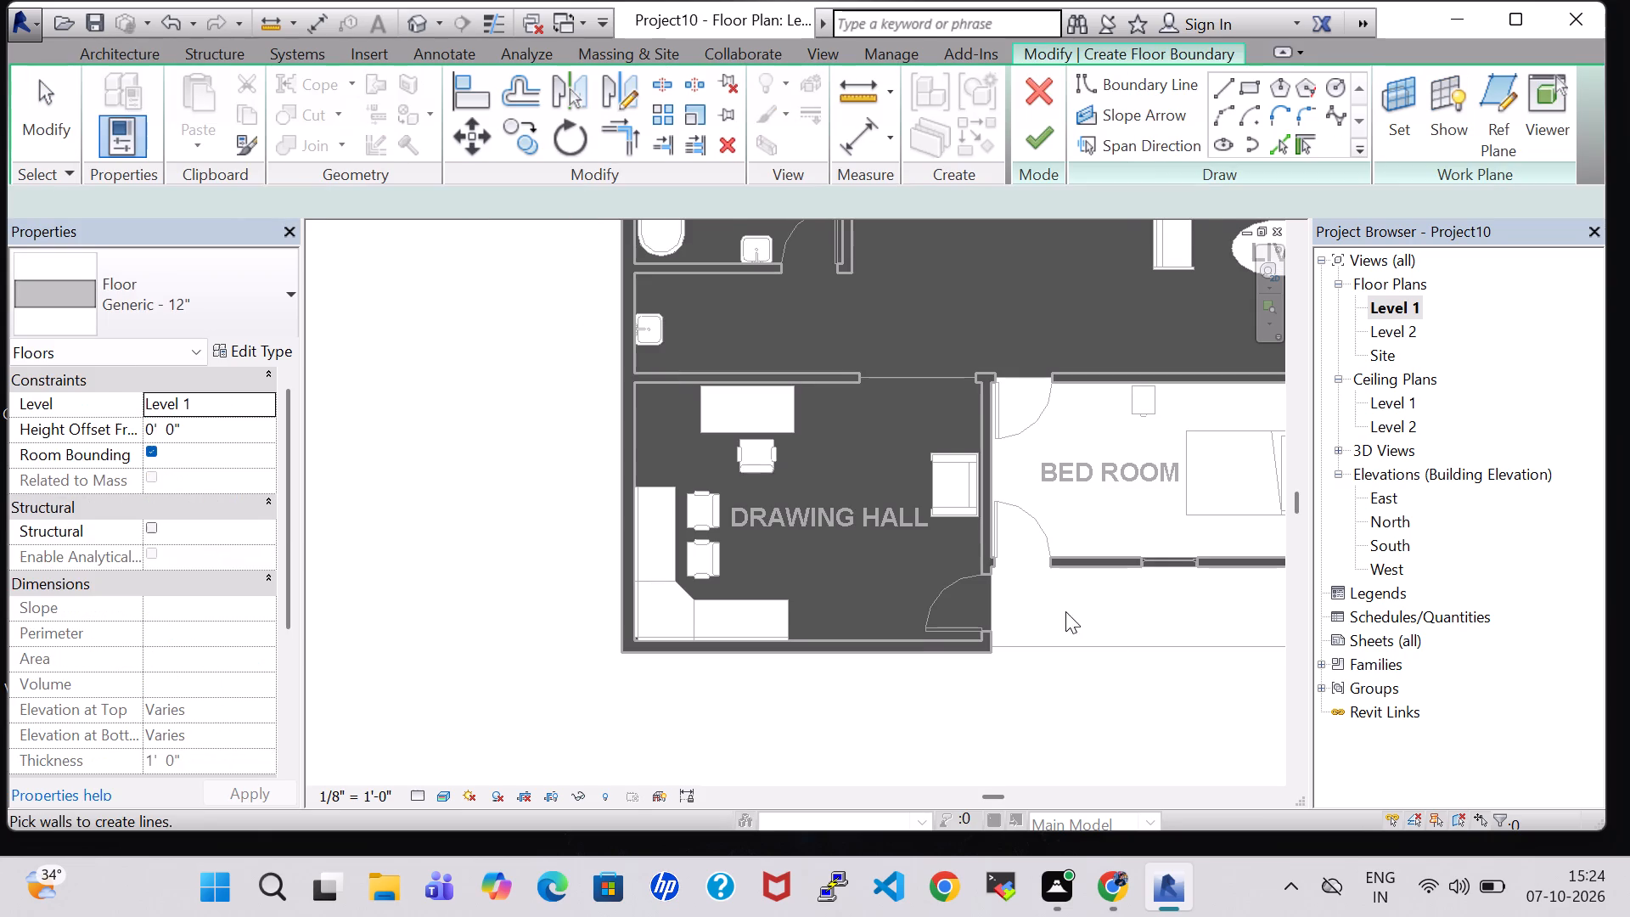
middle_click_drag(1192, 695, 947, 706)
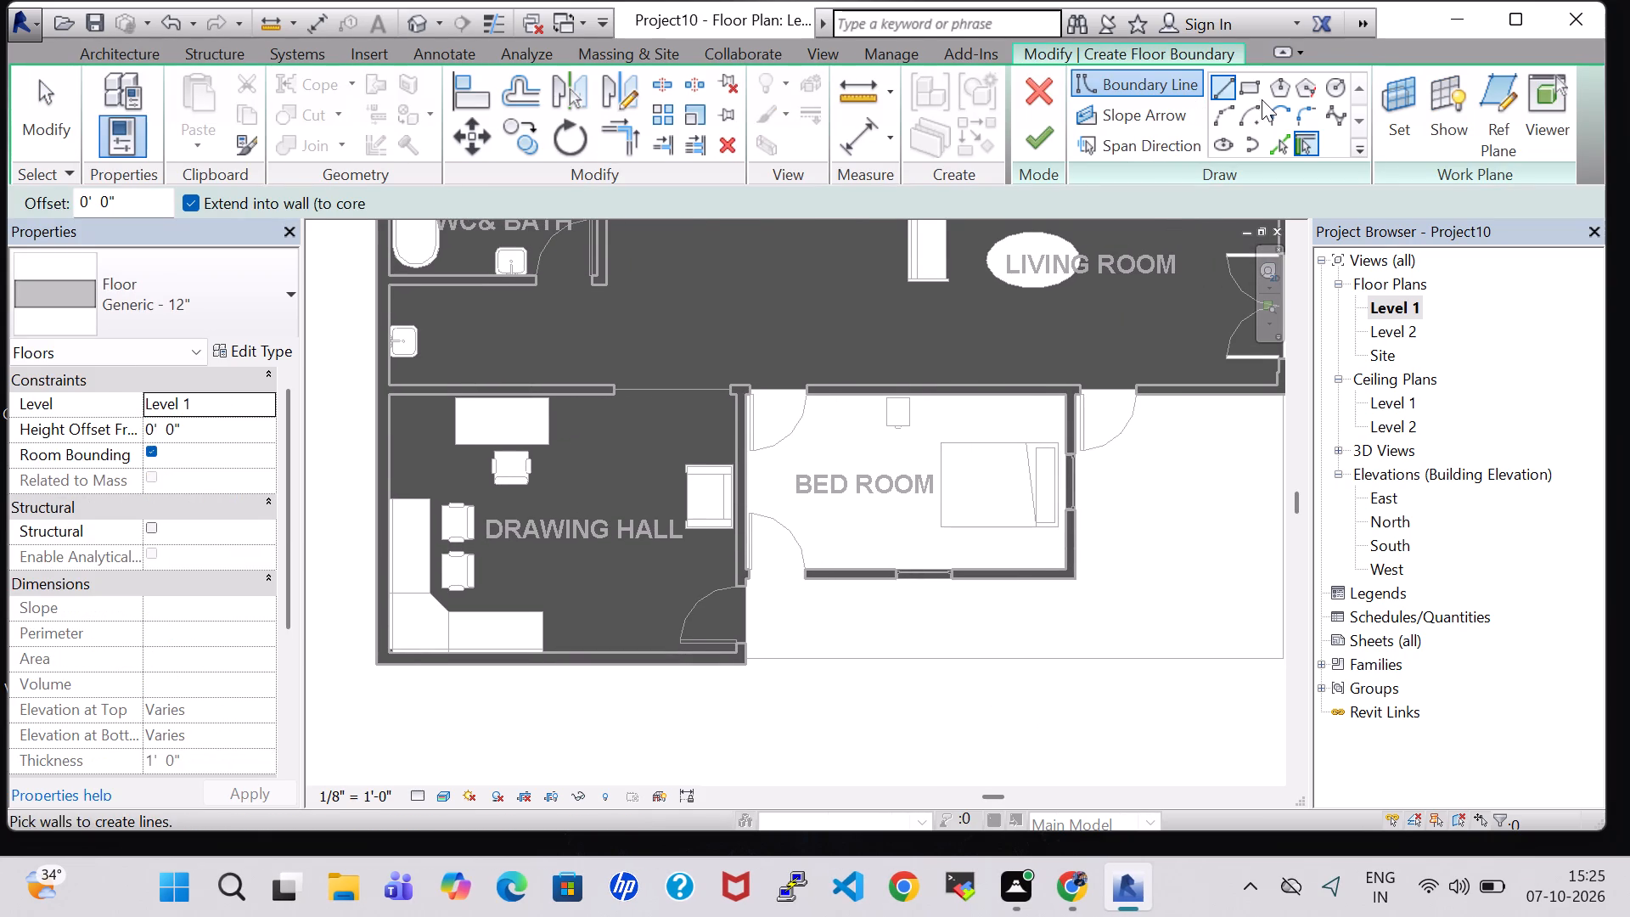
left_click(1258, 94)
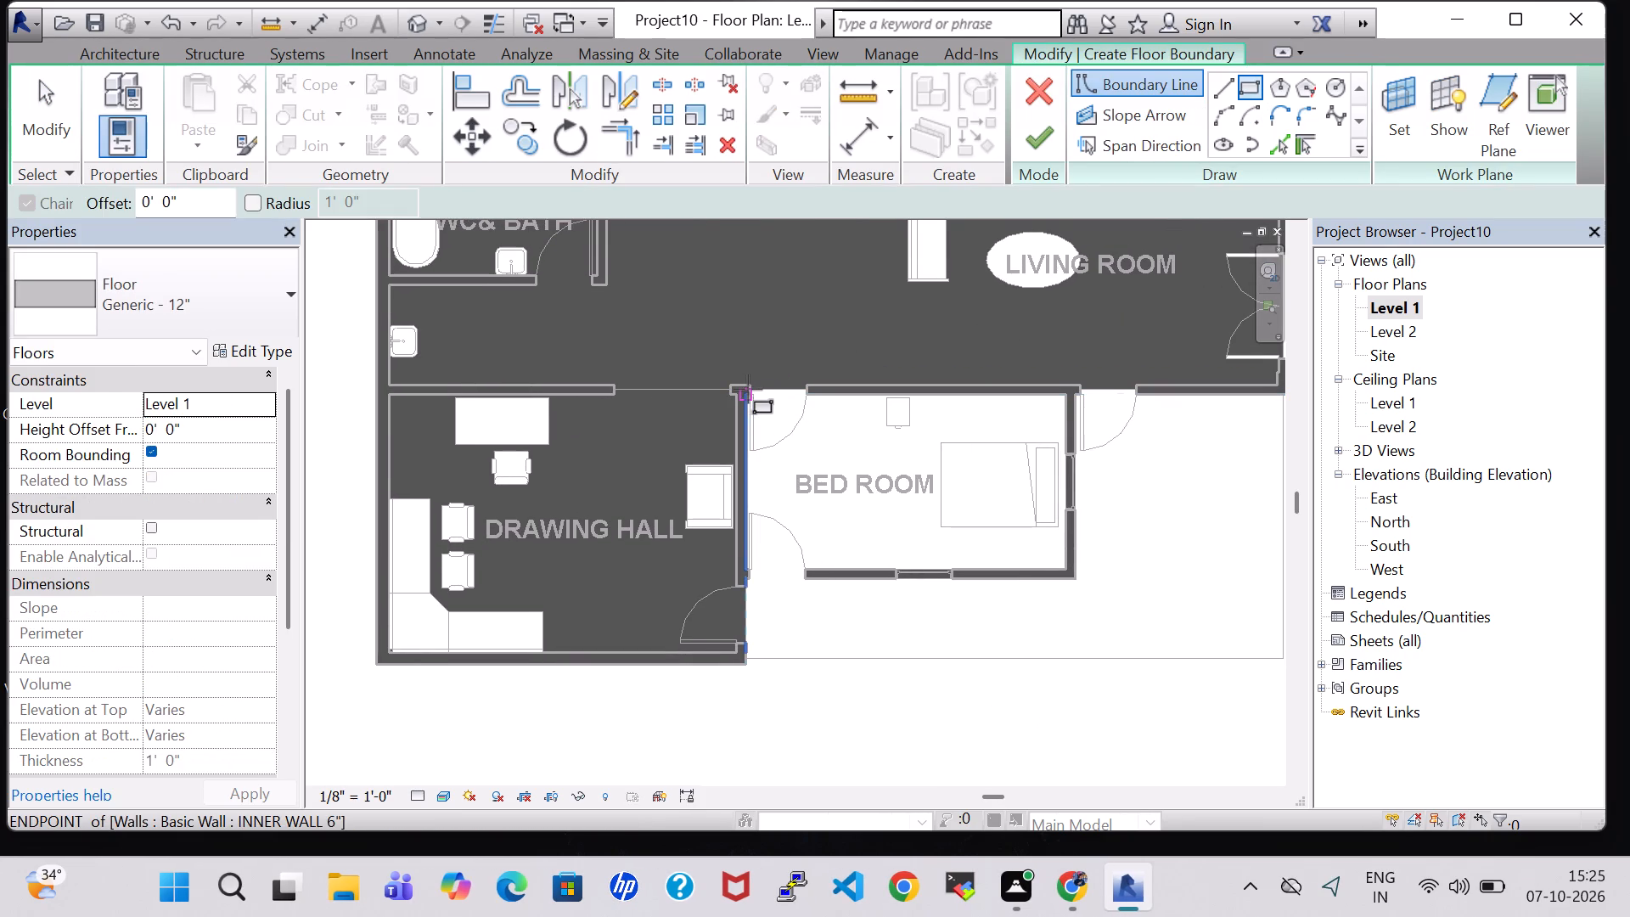
left_click(748, 390)
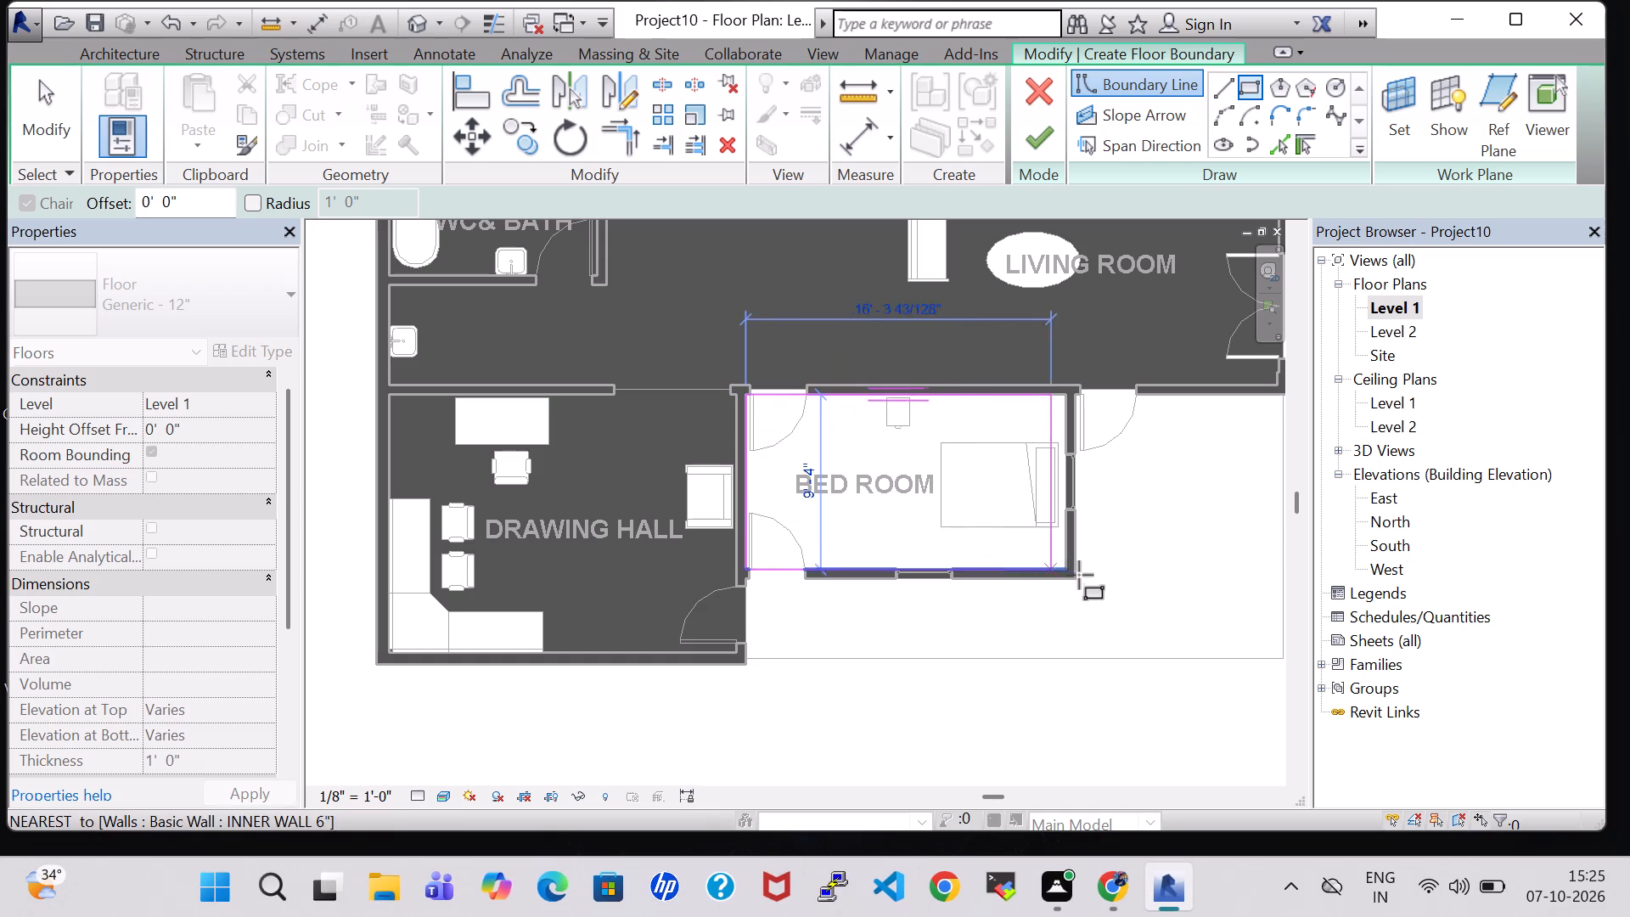
left_click(1069, 581)
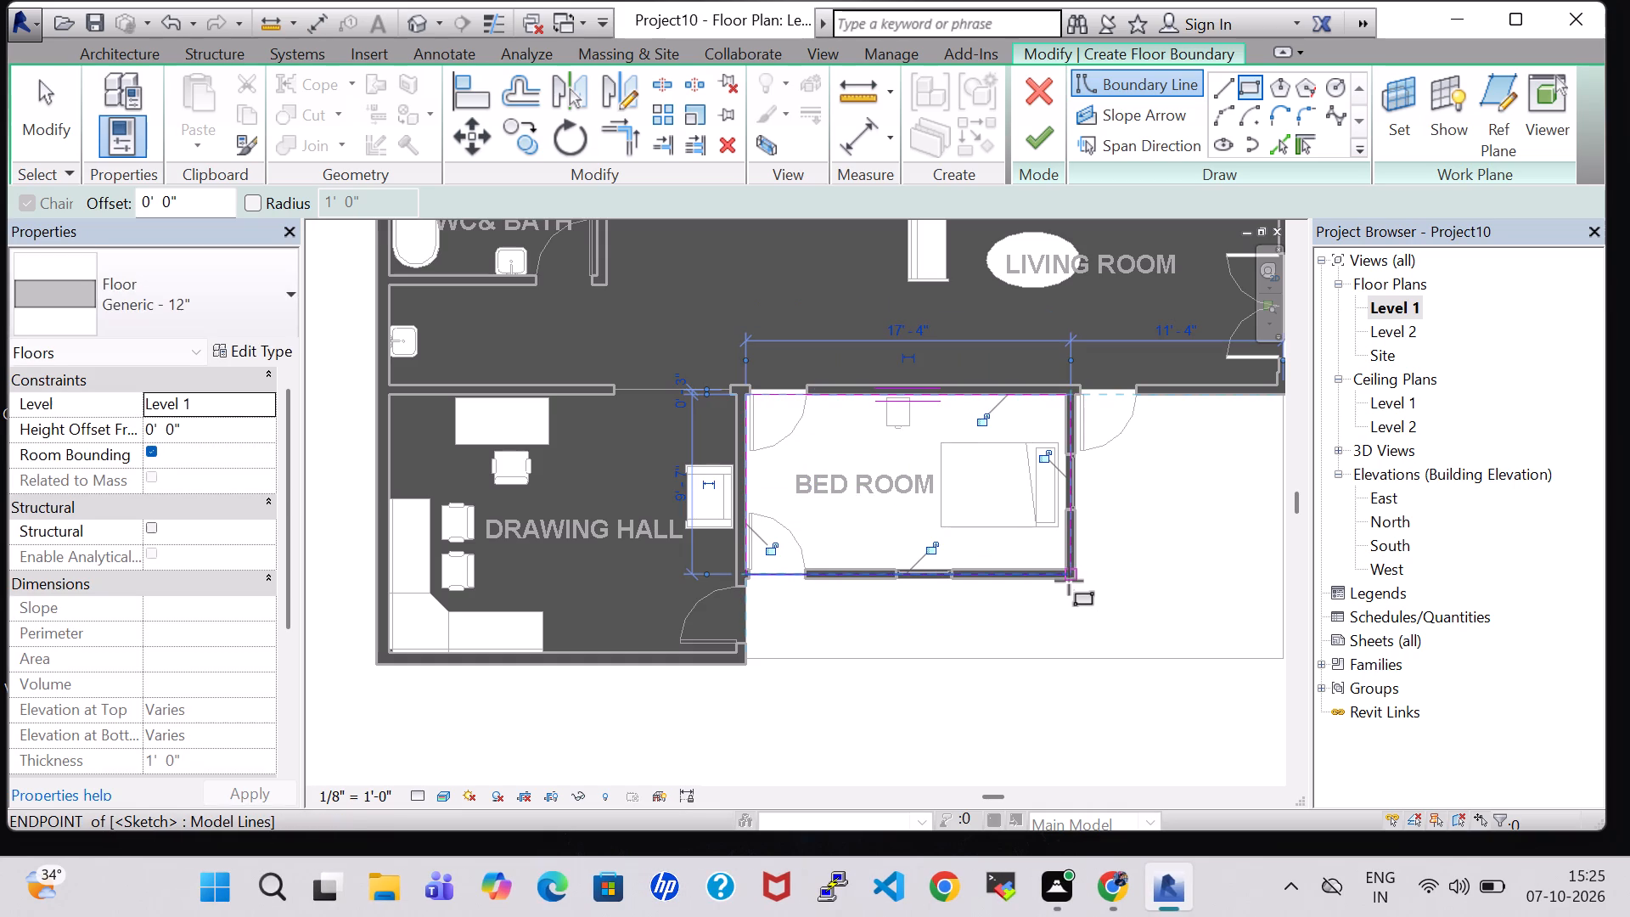
key("Escape")
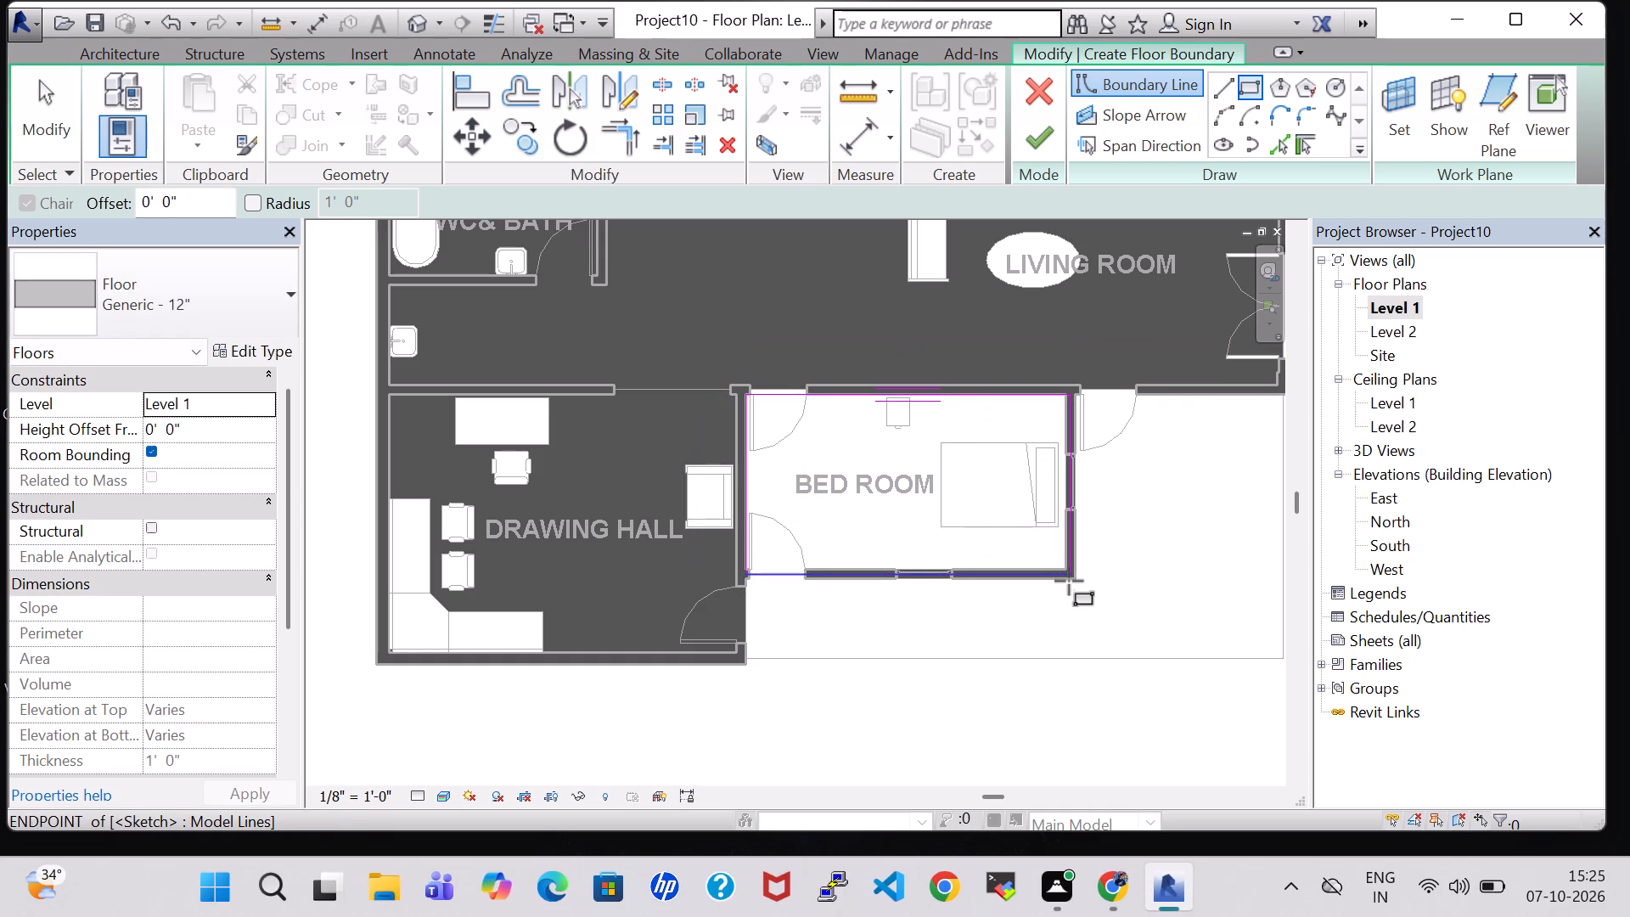
key("Escape")
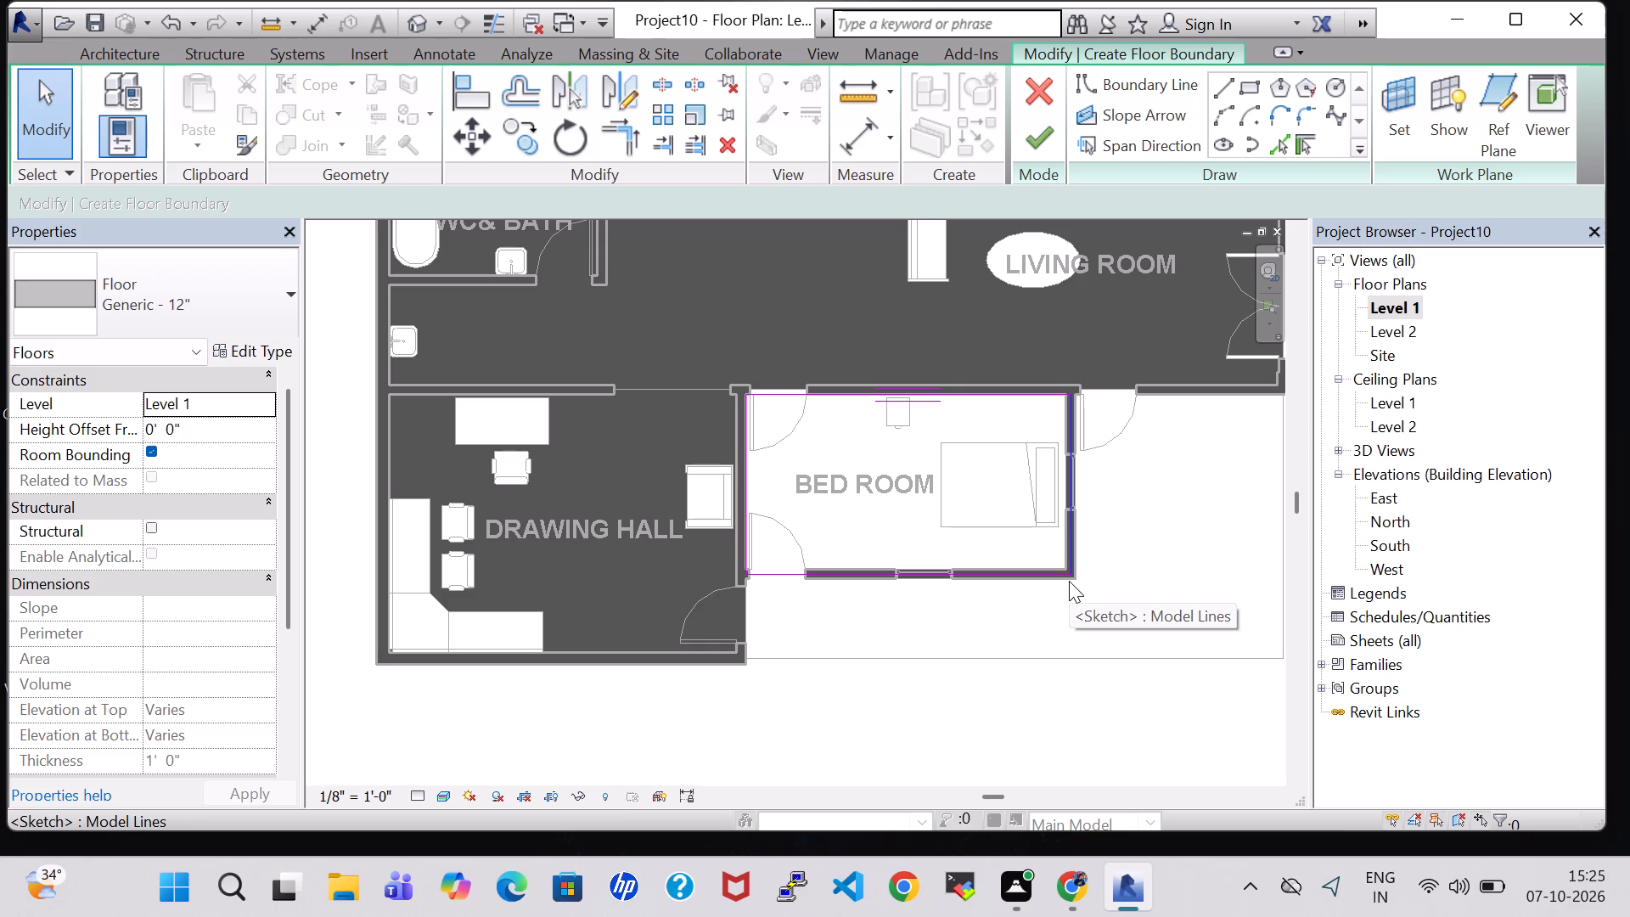
scroll(1069, 581, "down", 1)
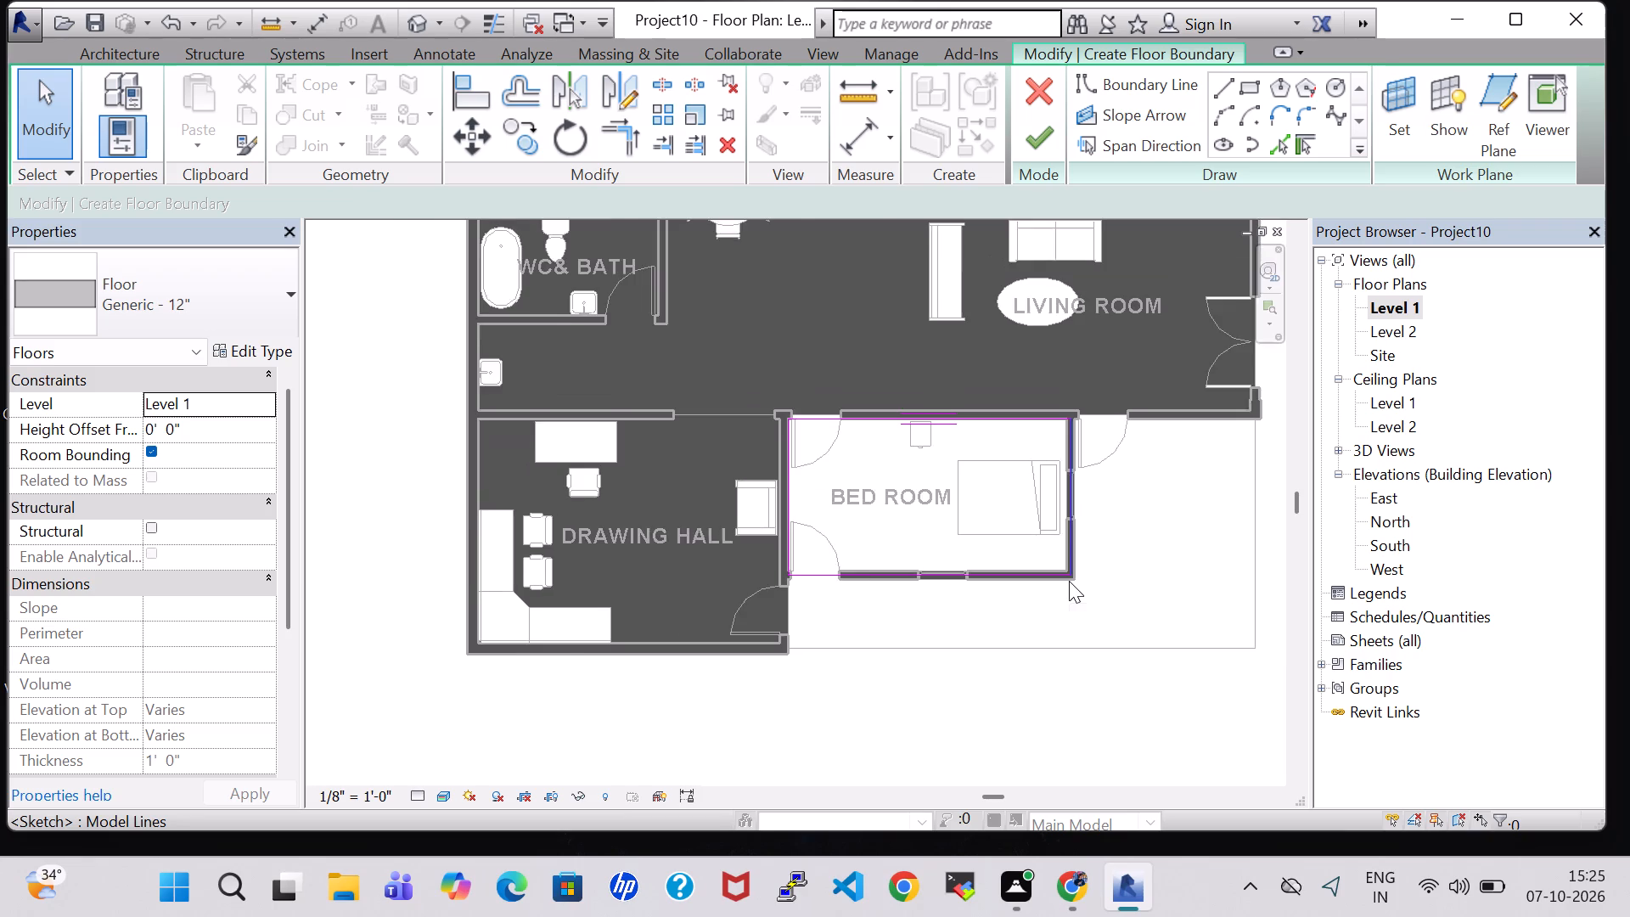
scroll(1069, 581, "down", 1)
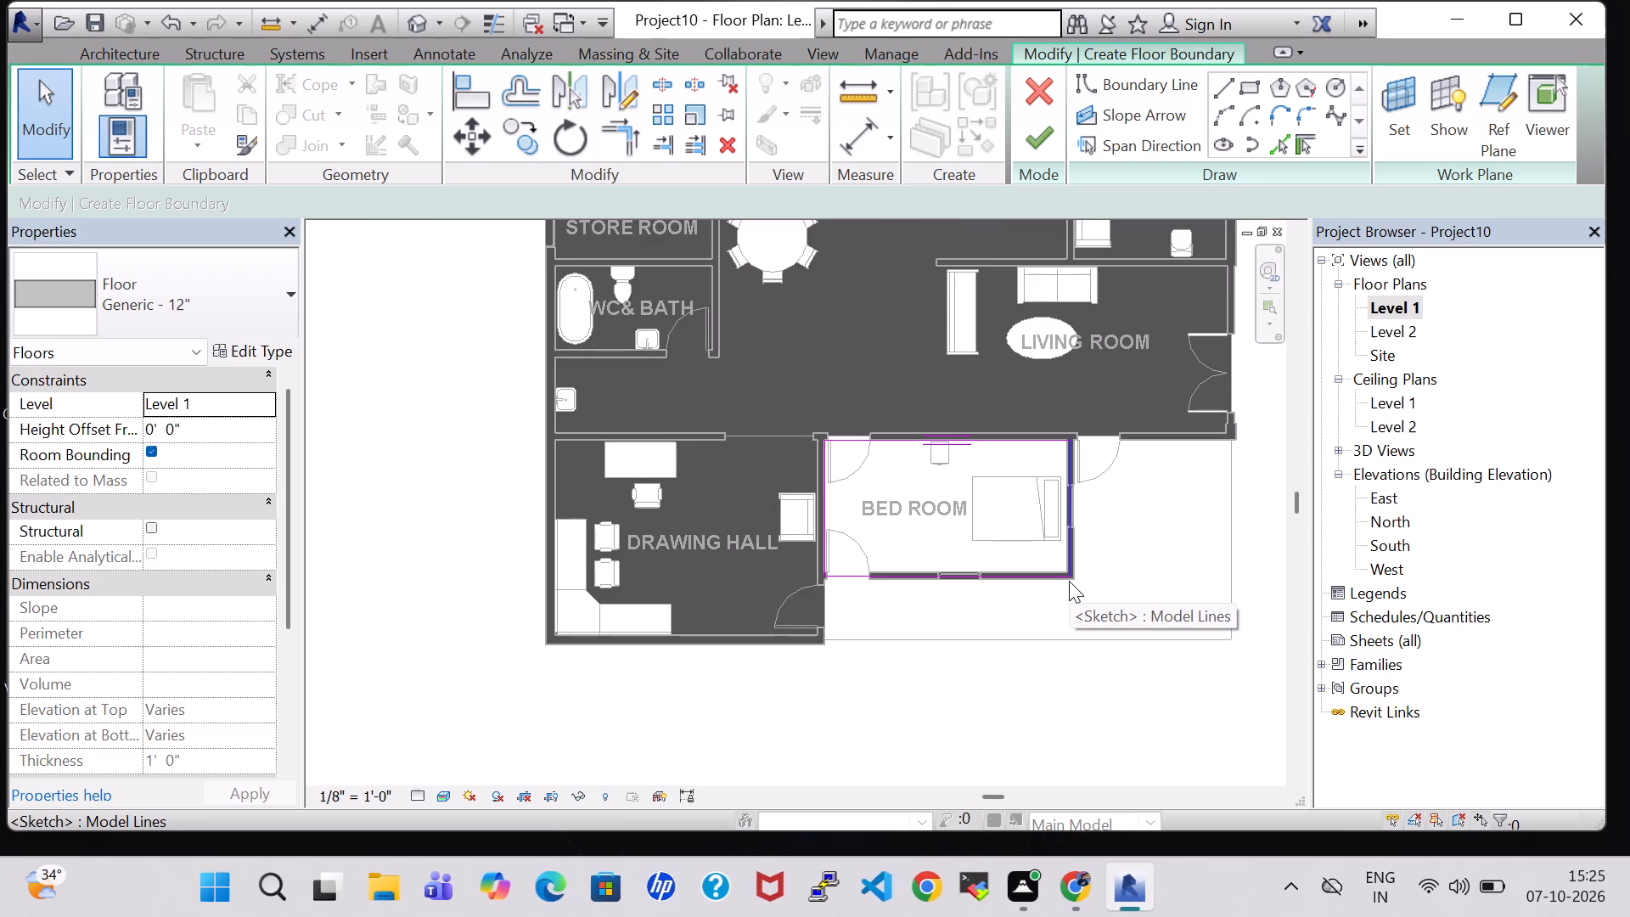
left_click(1020, 149)
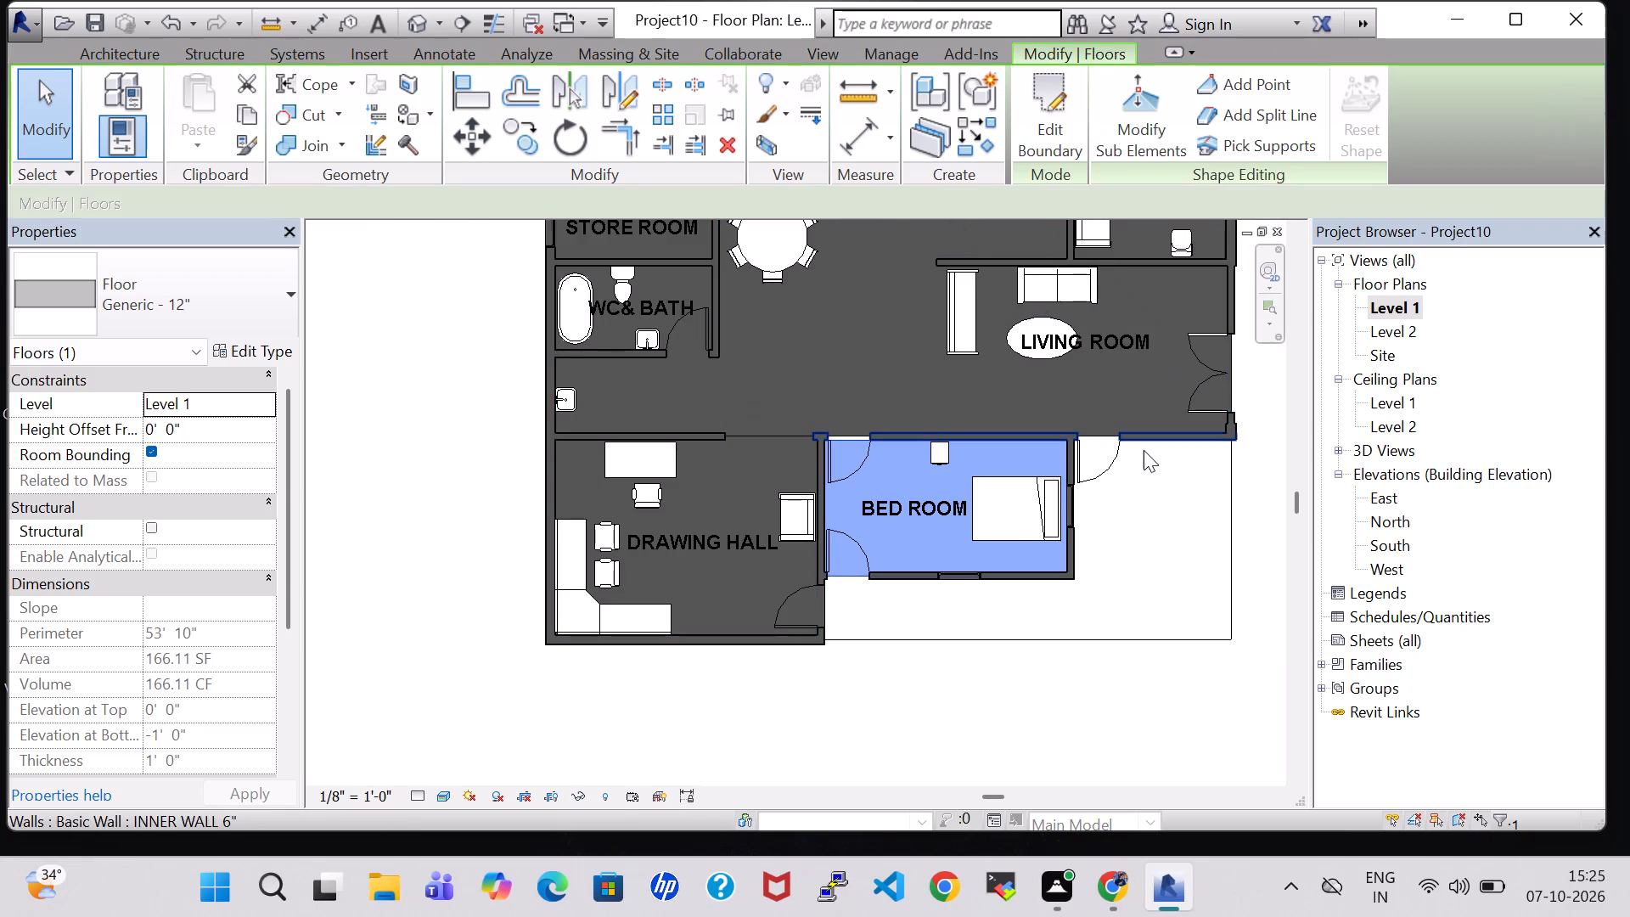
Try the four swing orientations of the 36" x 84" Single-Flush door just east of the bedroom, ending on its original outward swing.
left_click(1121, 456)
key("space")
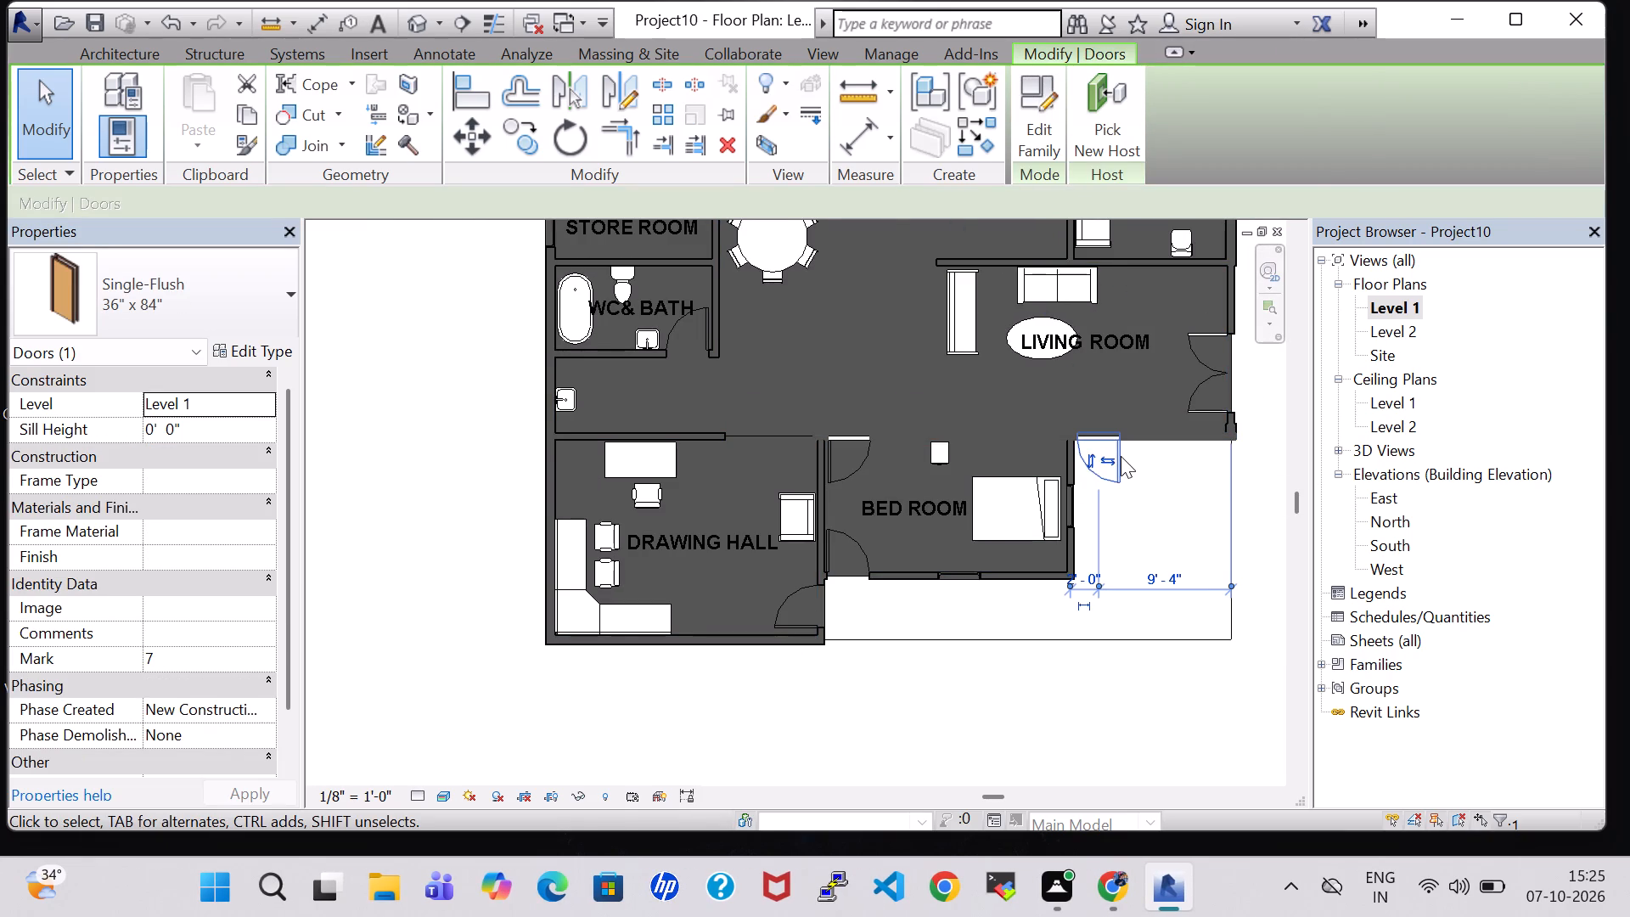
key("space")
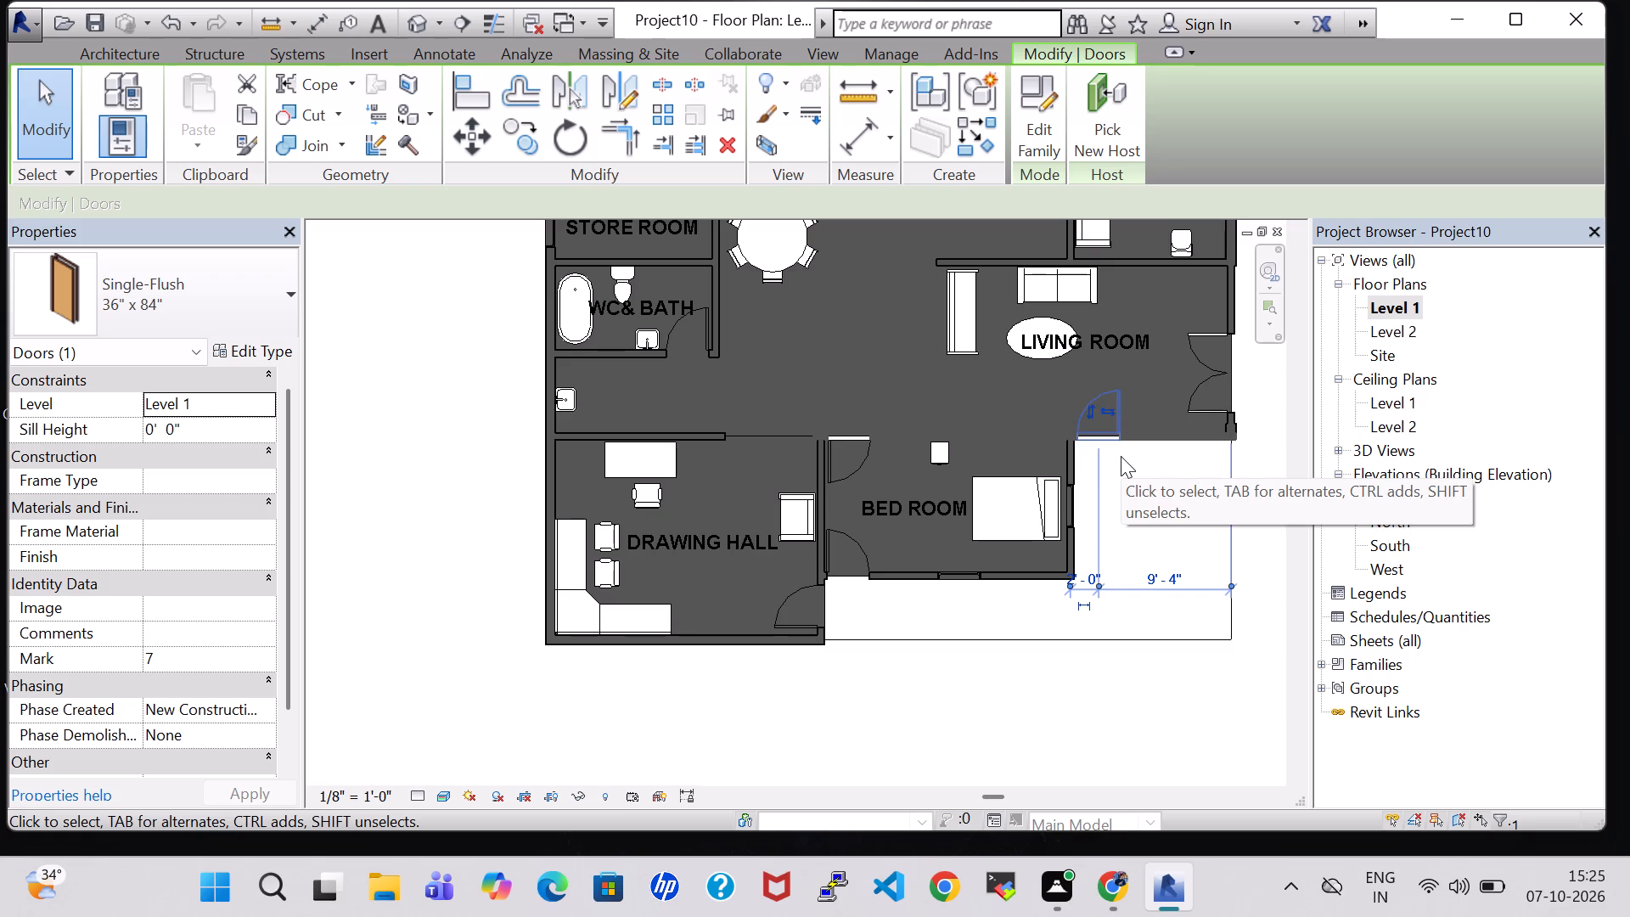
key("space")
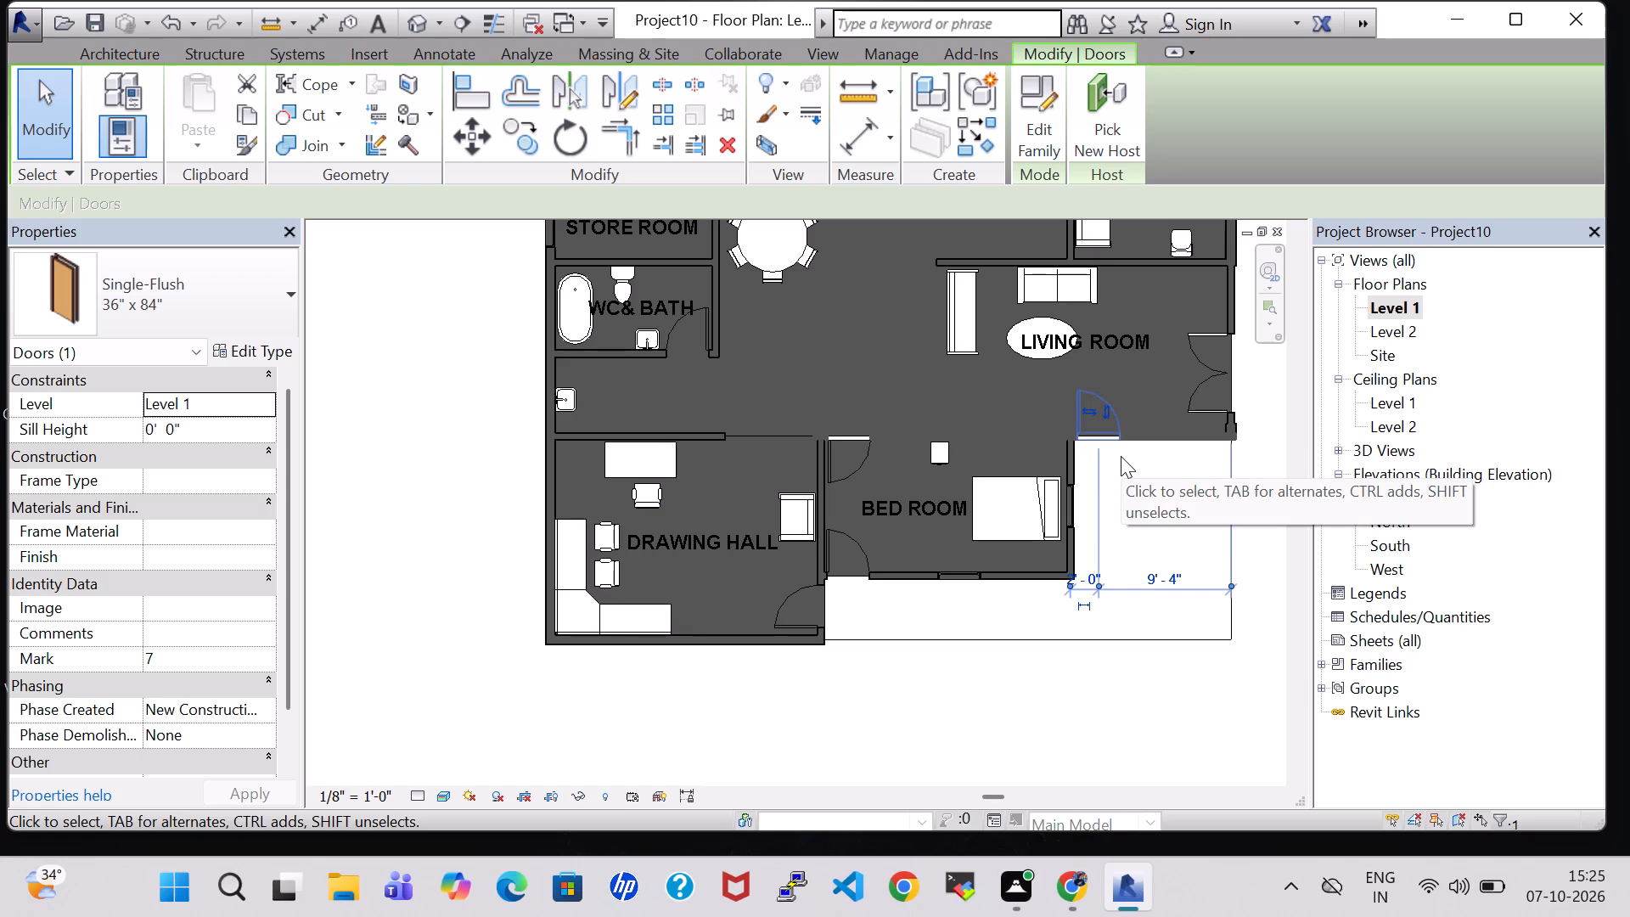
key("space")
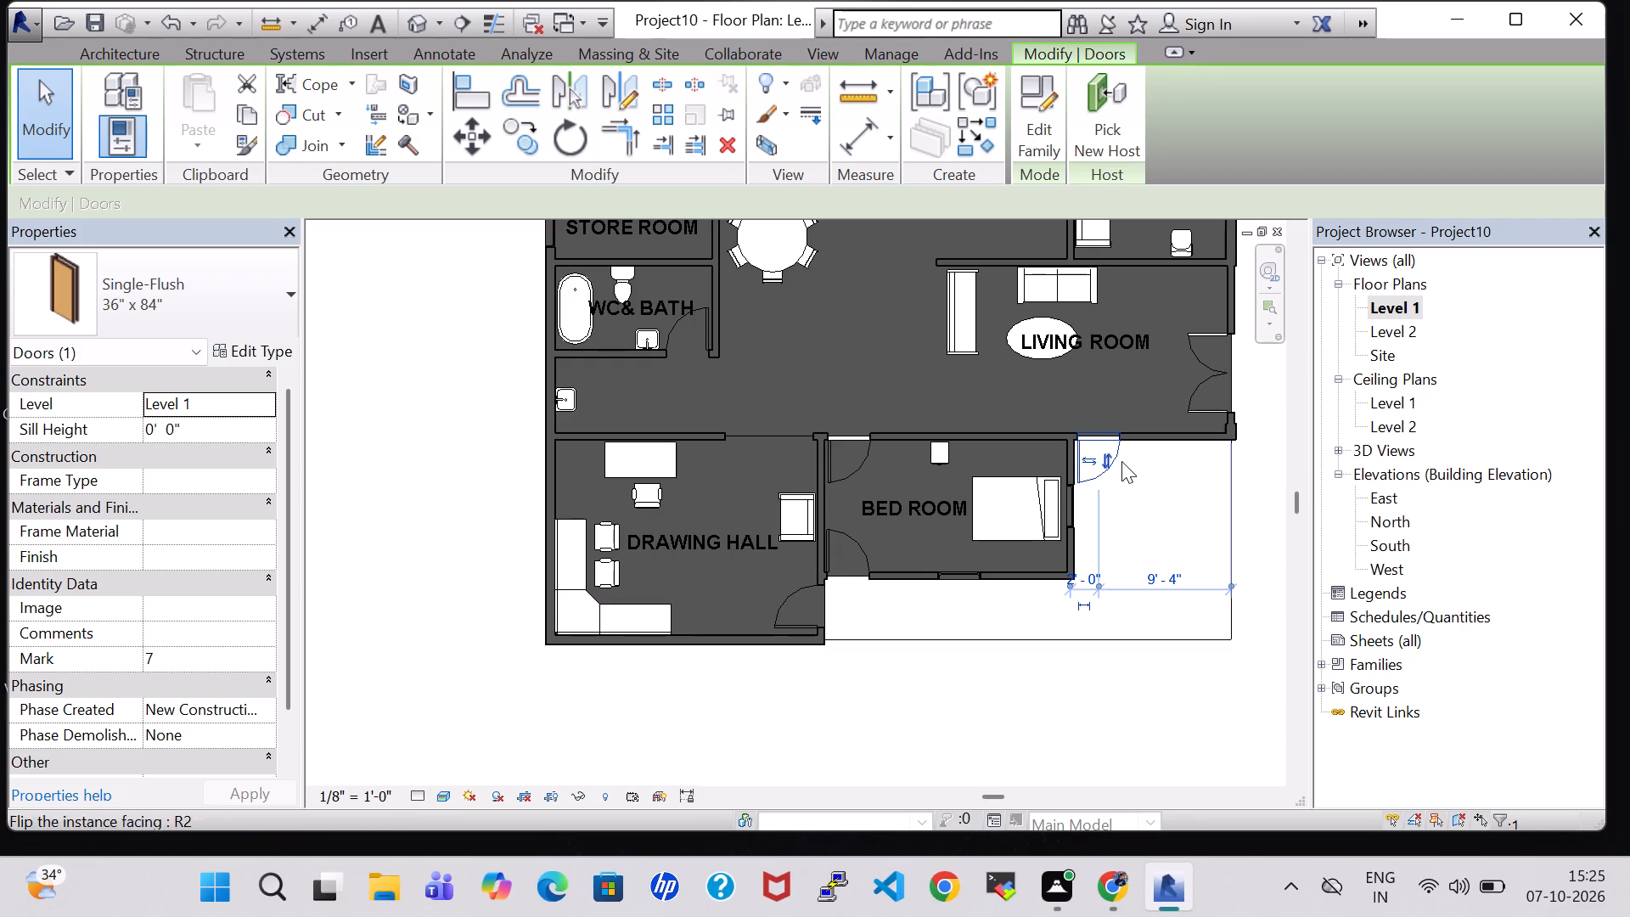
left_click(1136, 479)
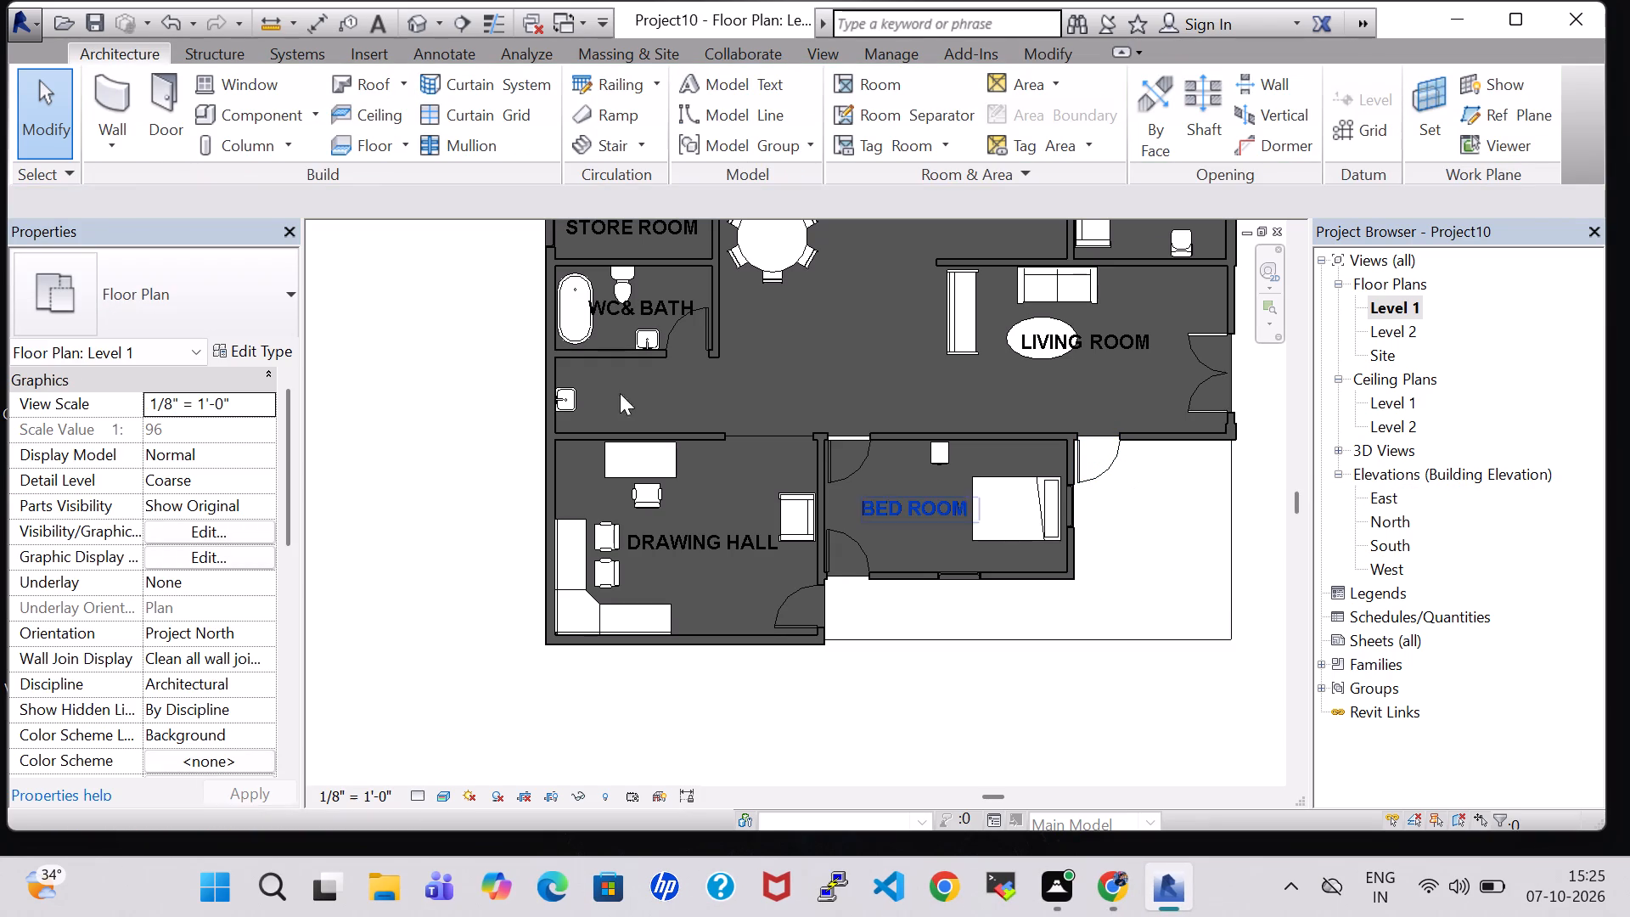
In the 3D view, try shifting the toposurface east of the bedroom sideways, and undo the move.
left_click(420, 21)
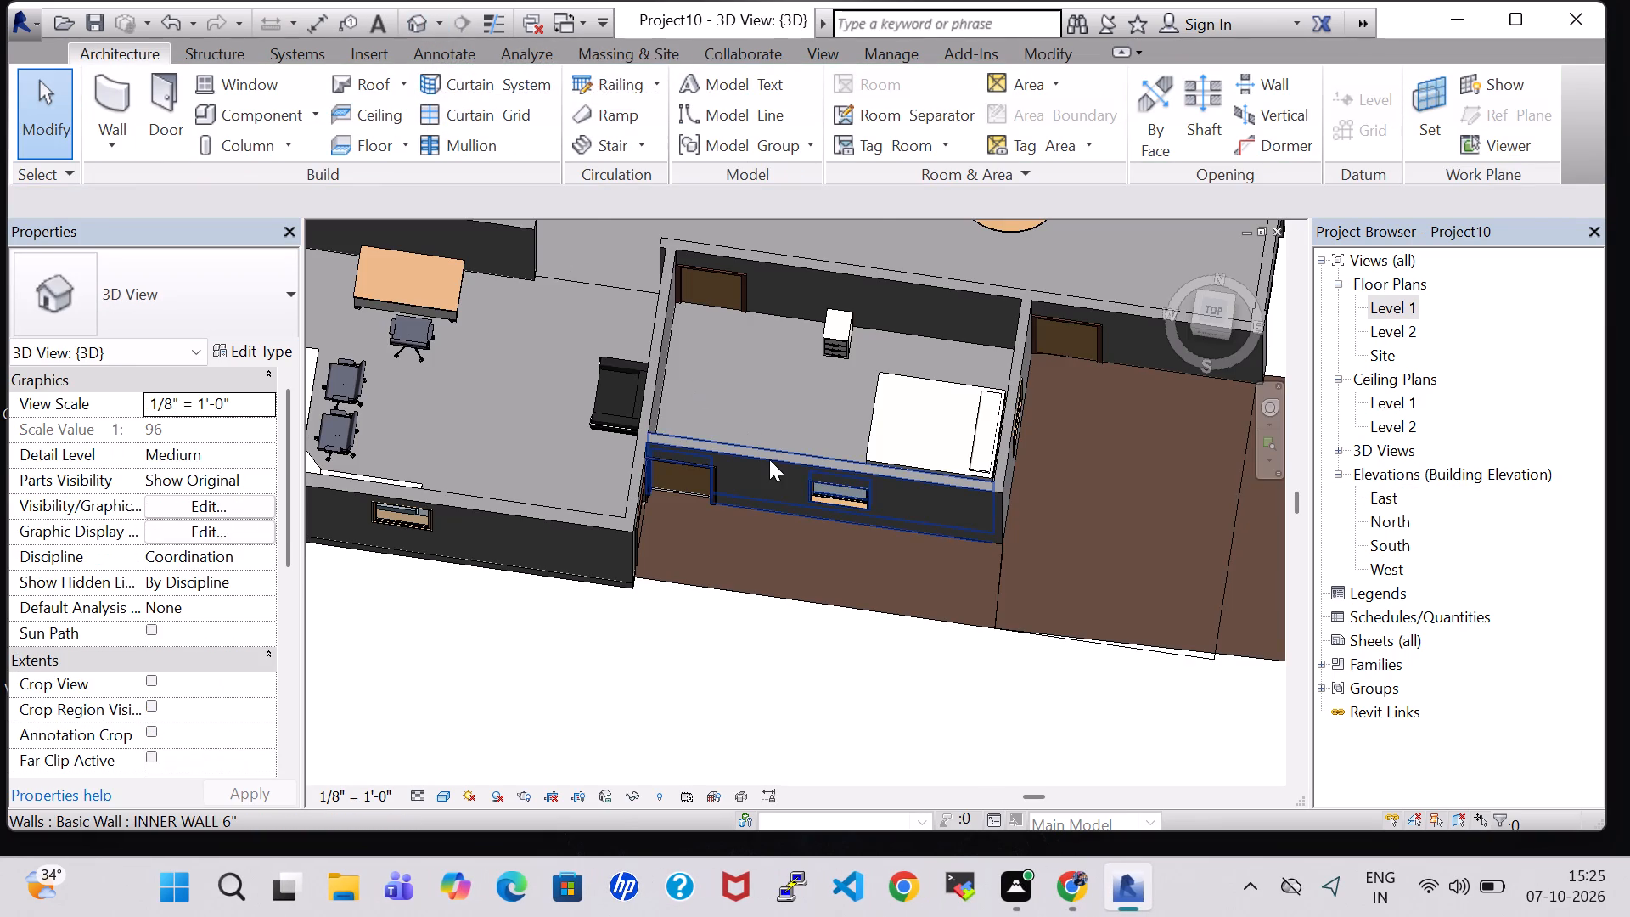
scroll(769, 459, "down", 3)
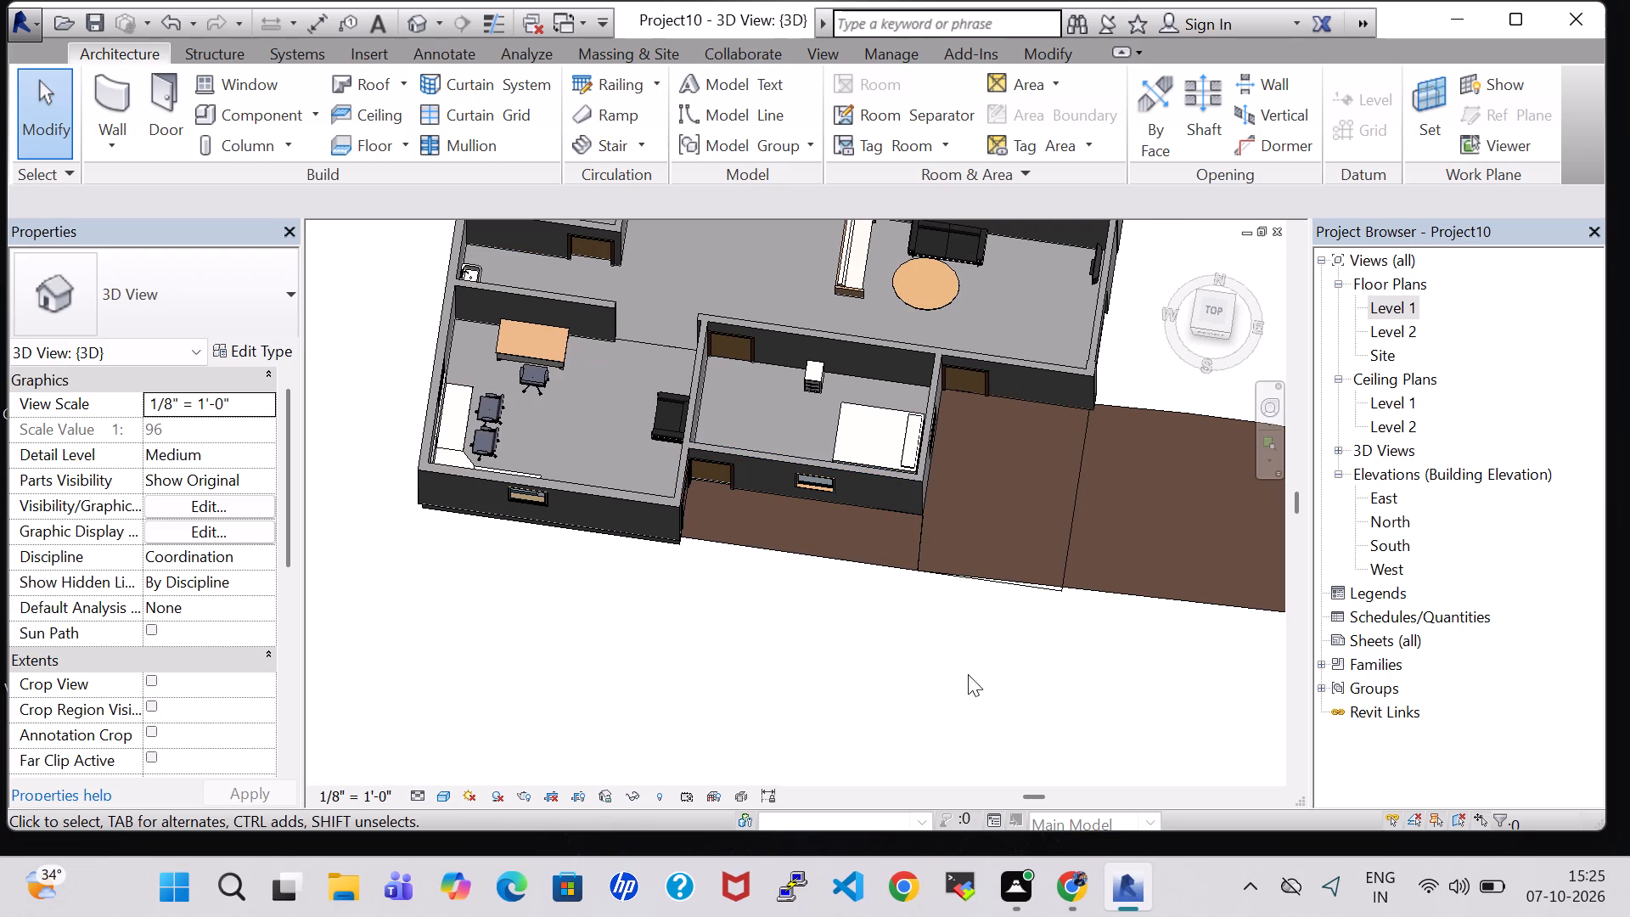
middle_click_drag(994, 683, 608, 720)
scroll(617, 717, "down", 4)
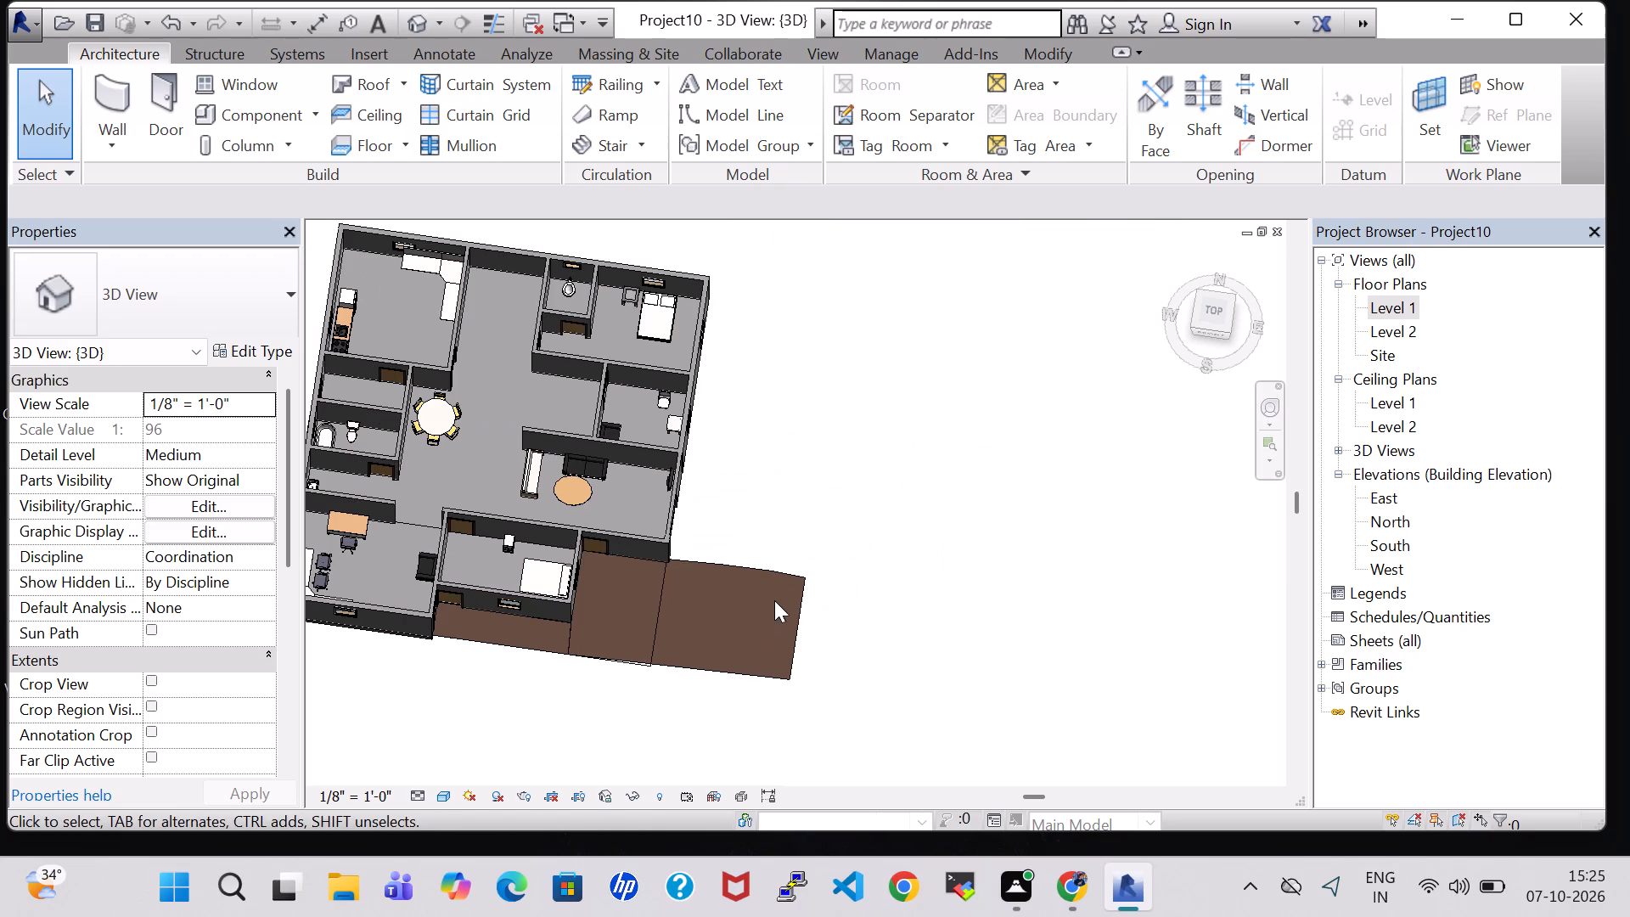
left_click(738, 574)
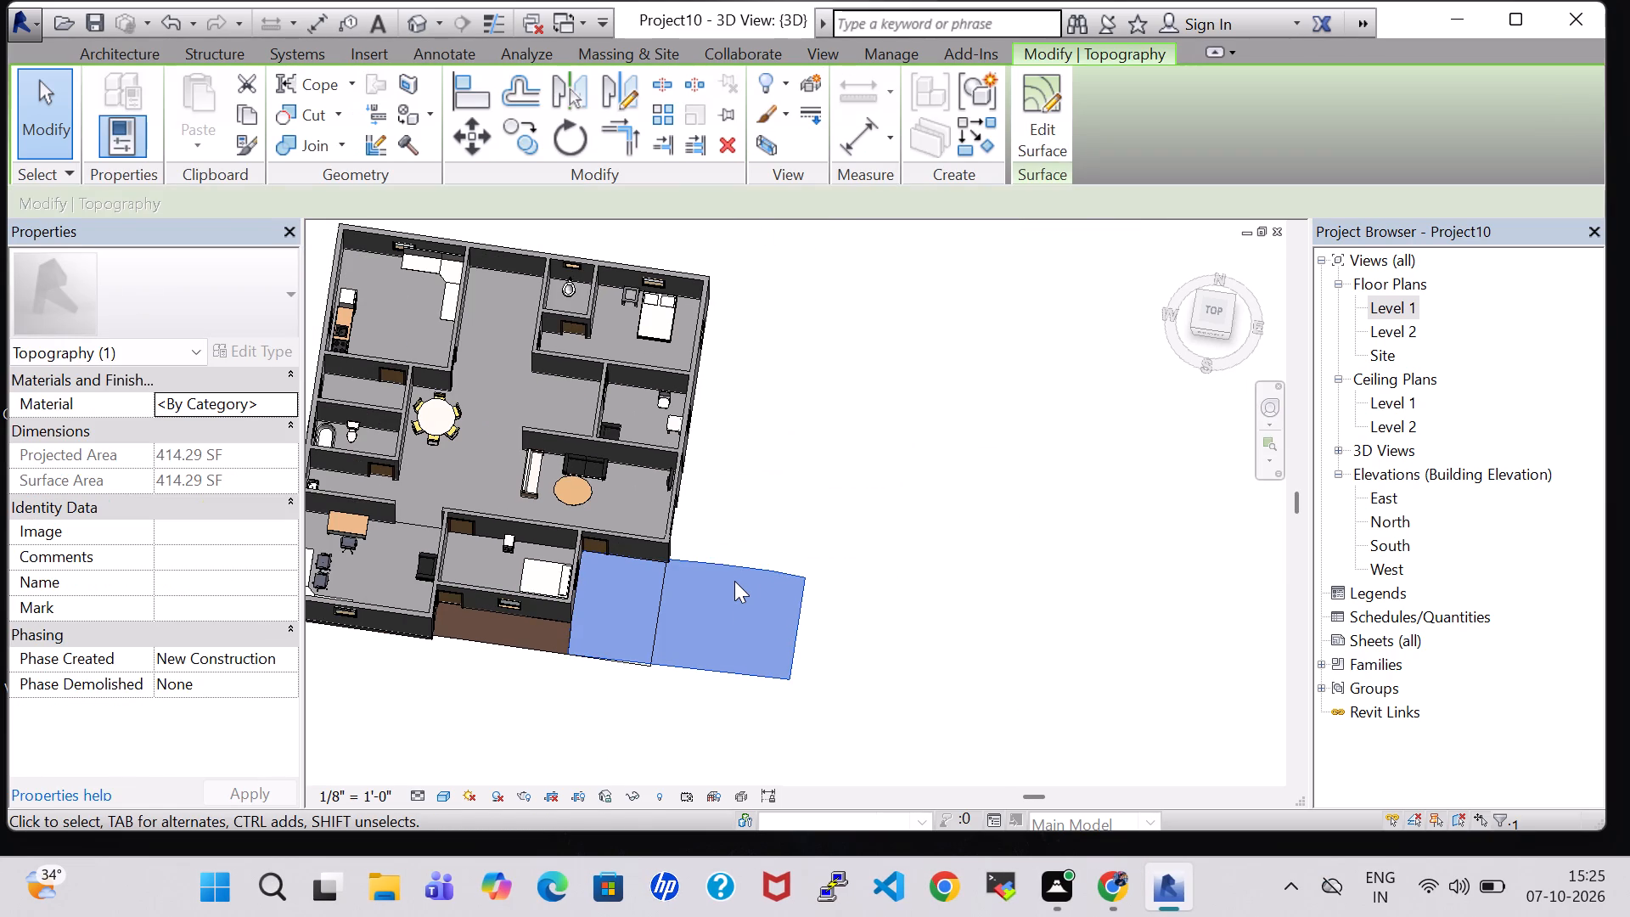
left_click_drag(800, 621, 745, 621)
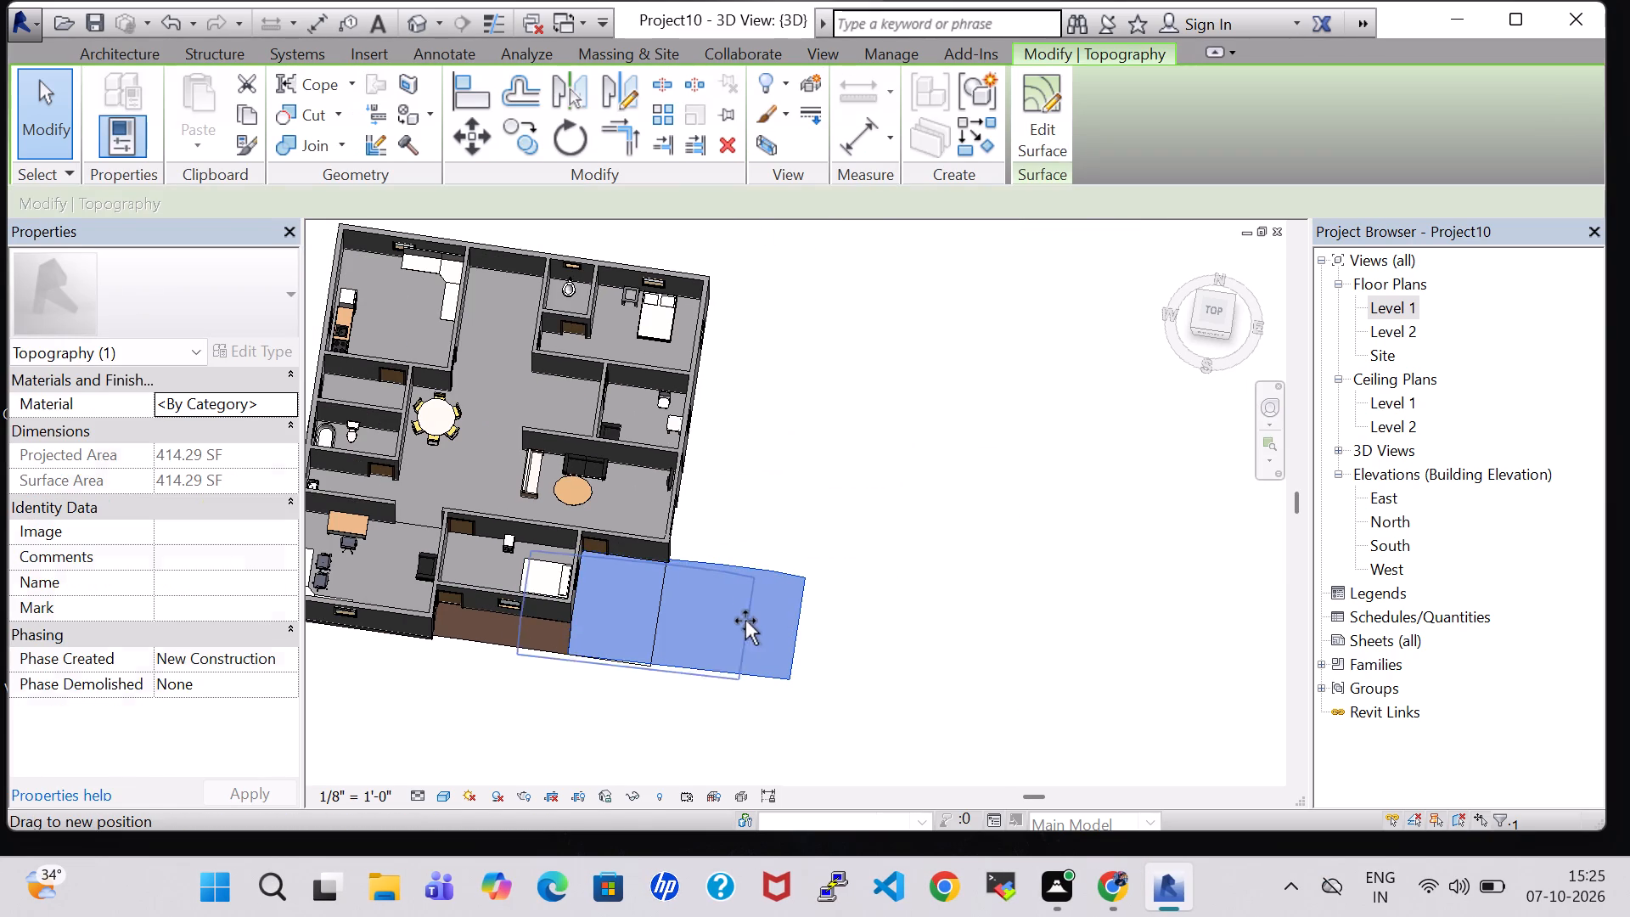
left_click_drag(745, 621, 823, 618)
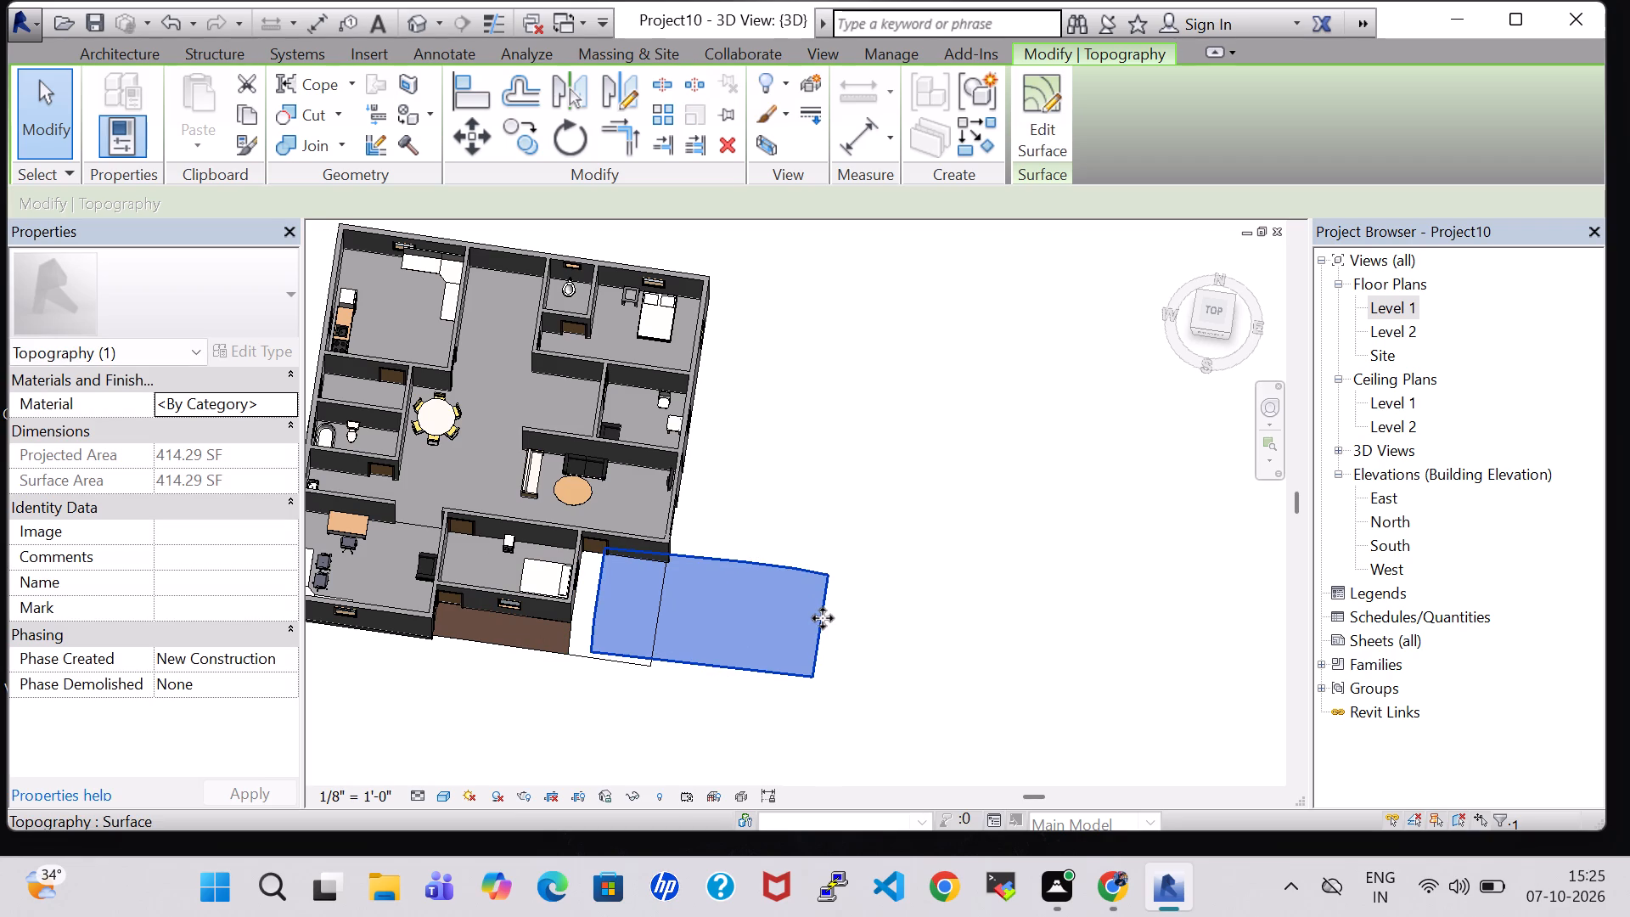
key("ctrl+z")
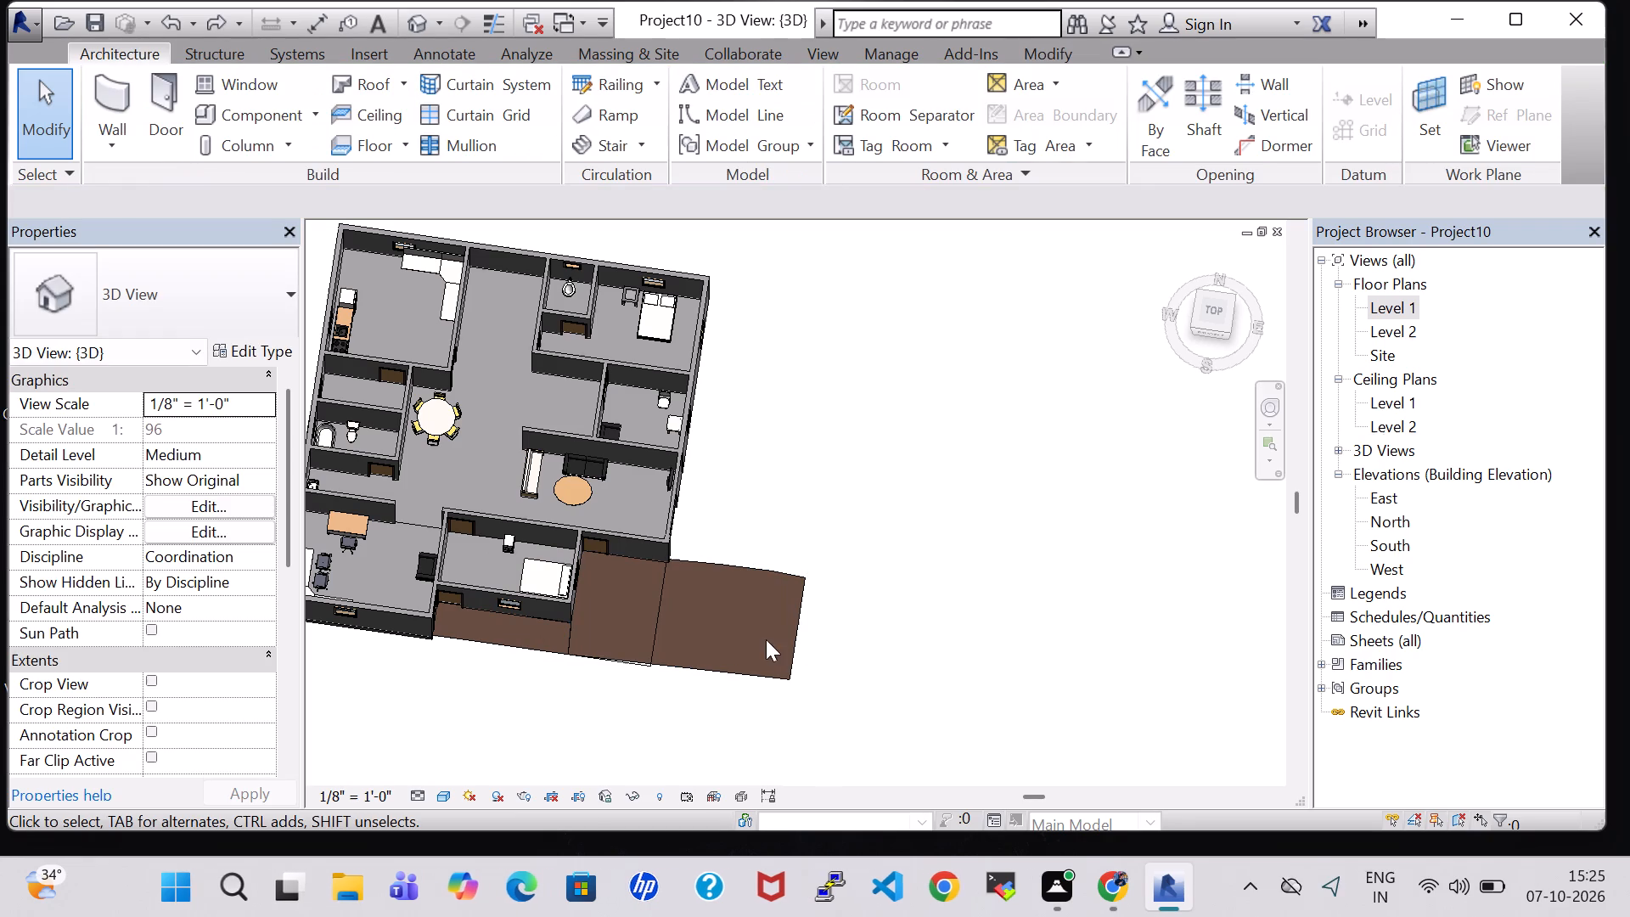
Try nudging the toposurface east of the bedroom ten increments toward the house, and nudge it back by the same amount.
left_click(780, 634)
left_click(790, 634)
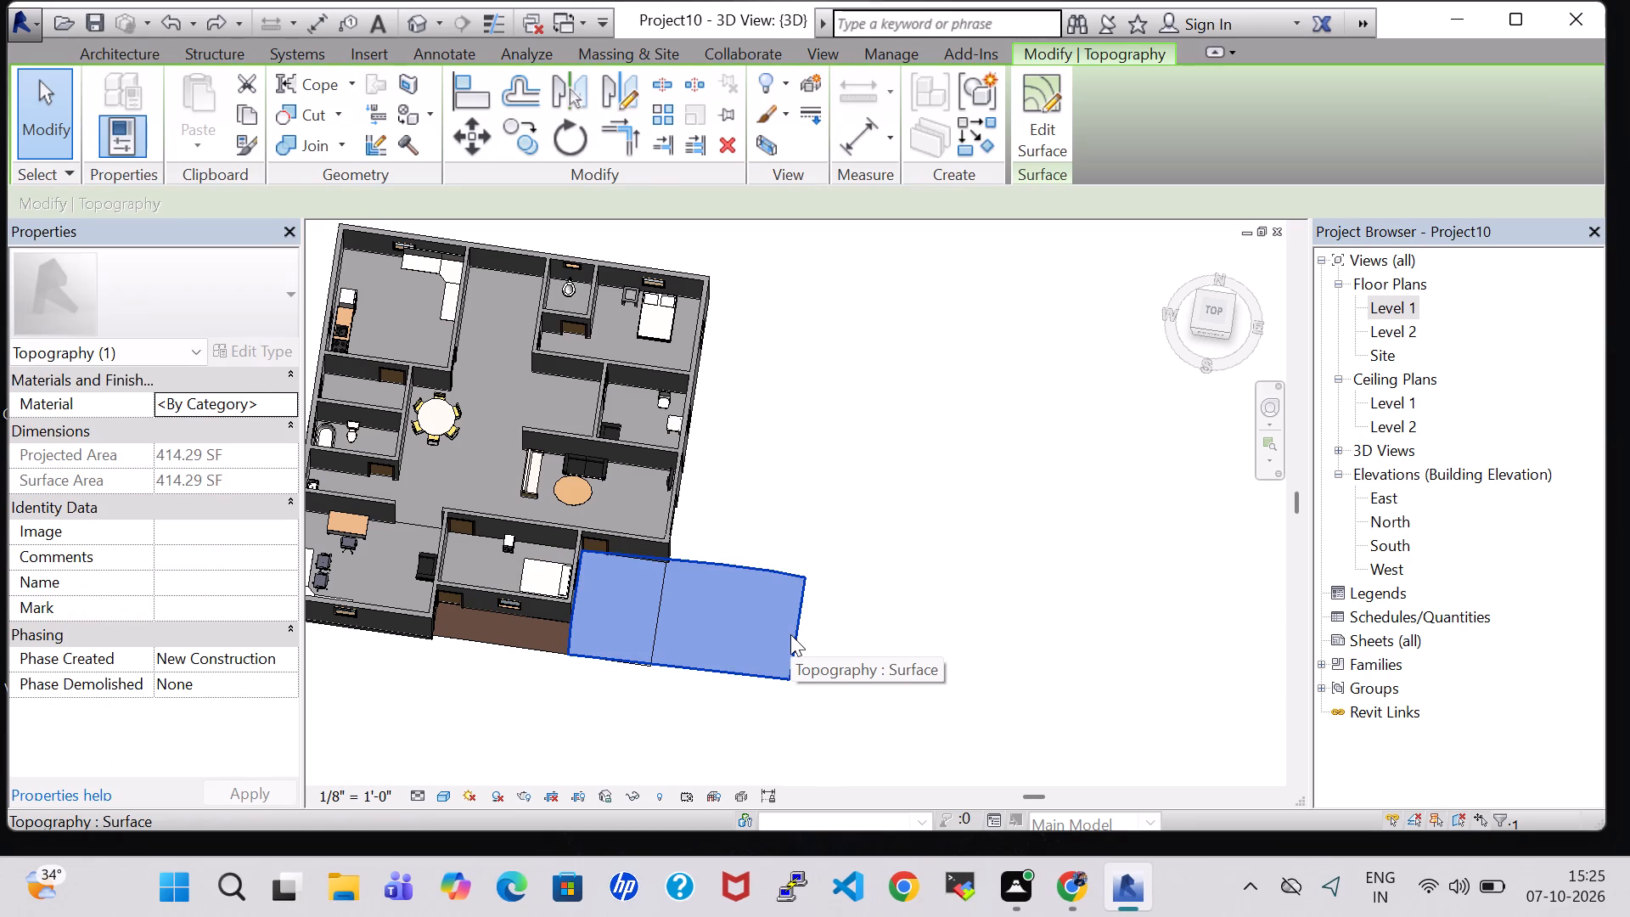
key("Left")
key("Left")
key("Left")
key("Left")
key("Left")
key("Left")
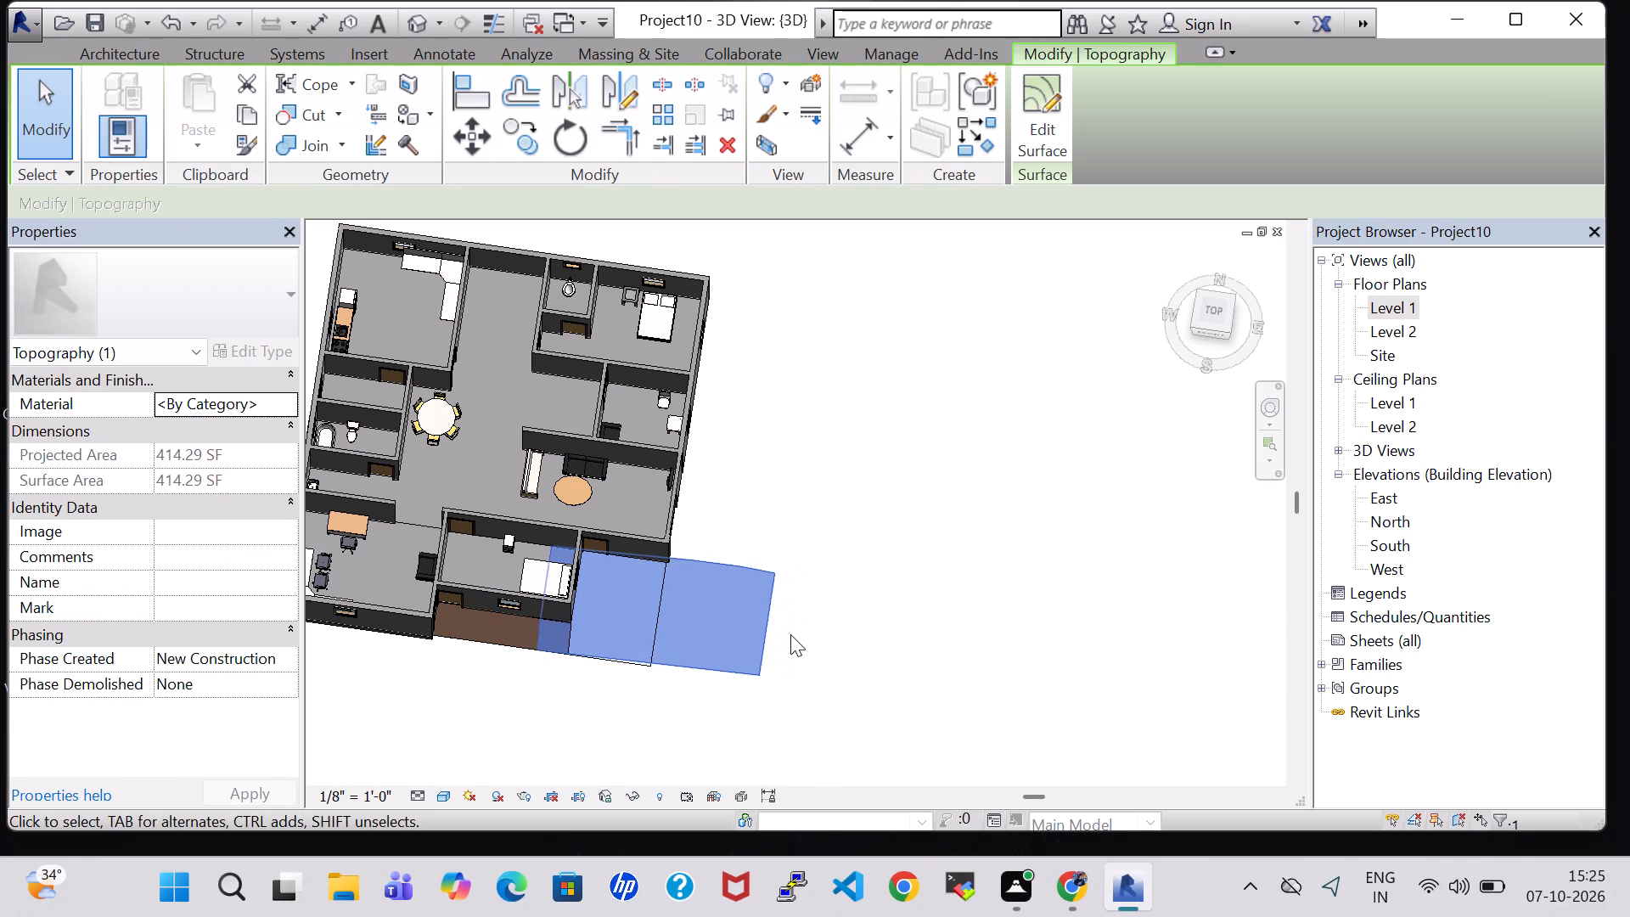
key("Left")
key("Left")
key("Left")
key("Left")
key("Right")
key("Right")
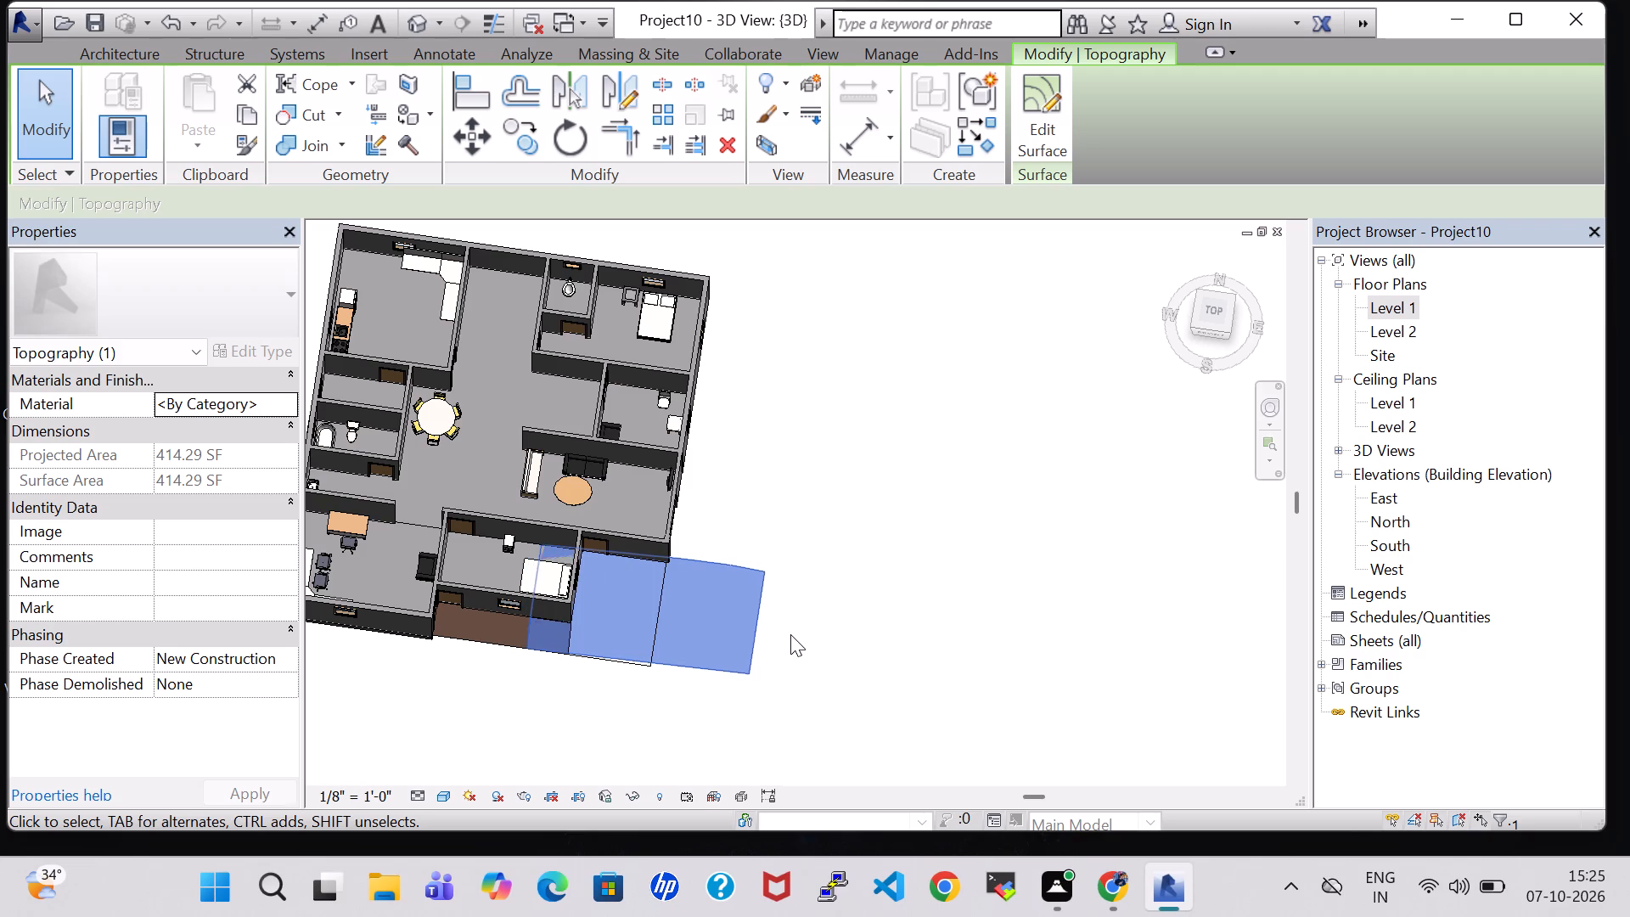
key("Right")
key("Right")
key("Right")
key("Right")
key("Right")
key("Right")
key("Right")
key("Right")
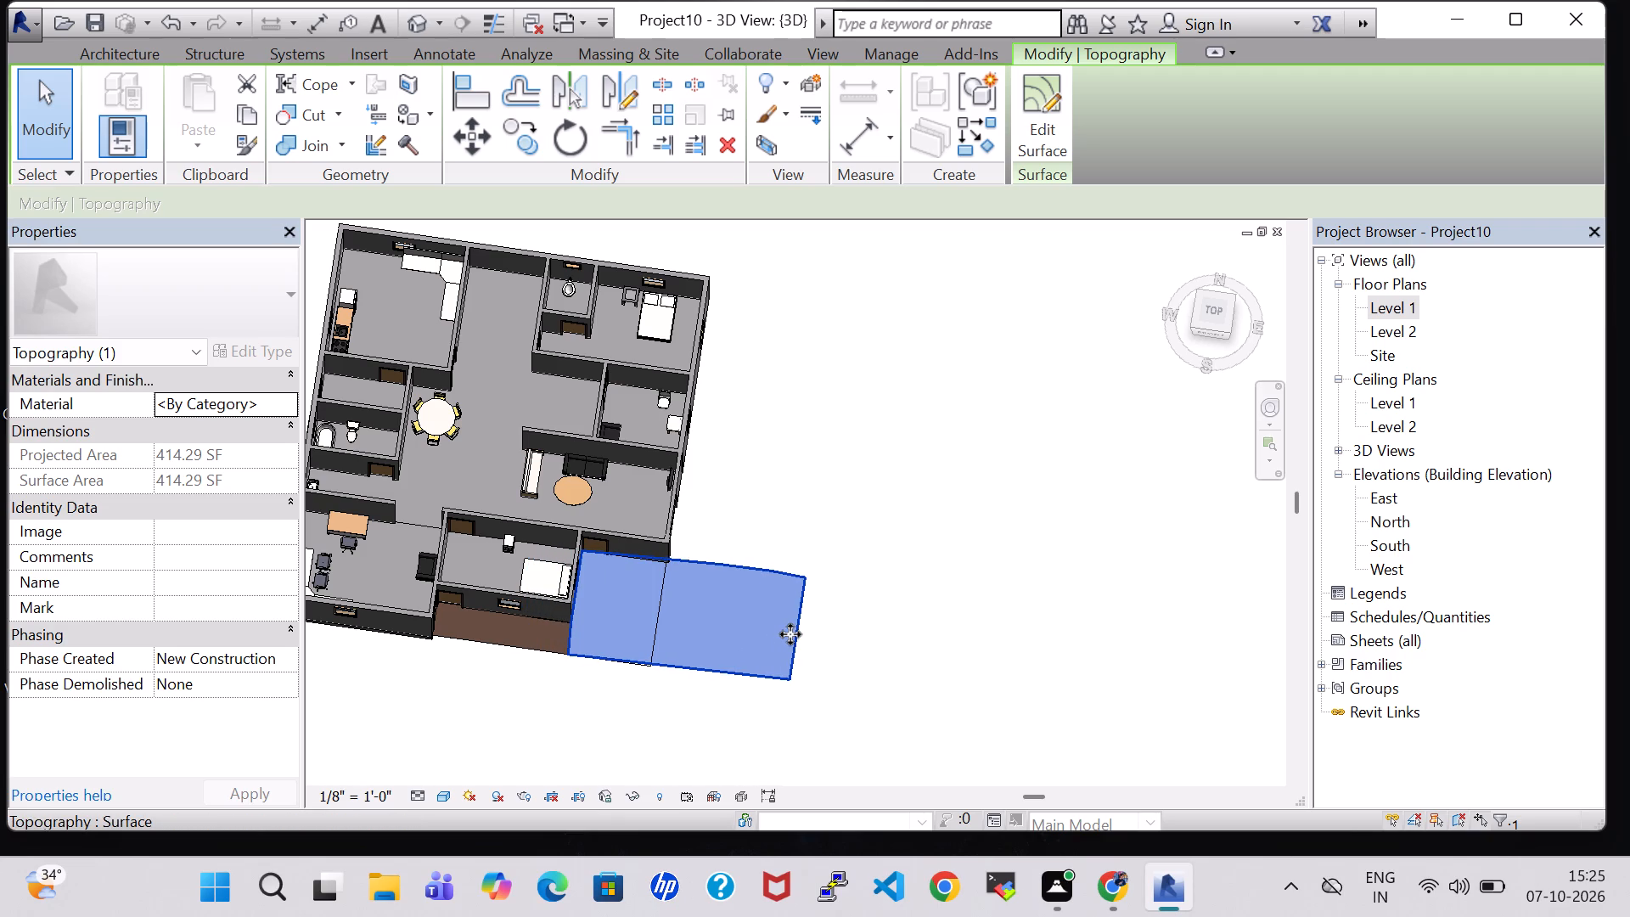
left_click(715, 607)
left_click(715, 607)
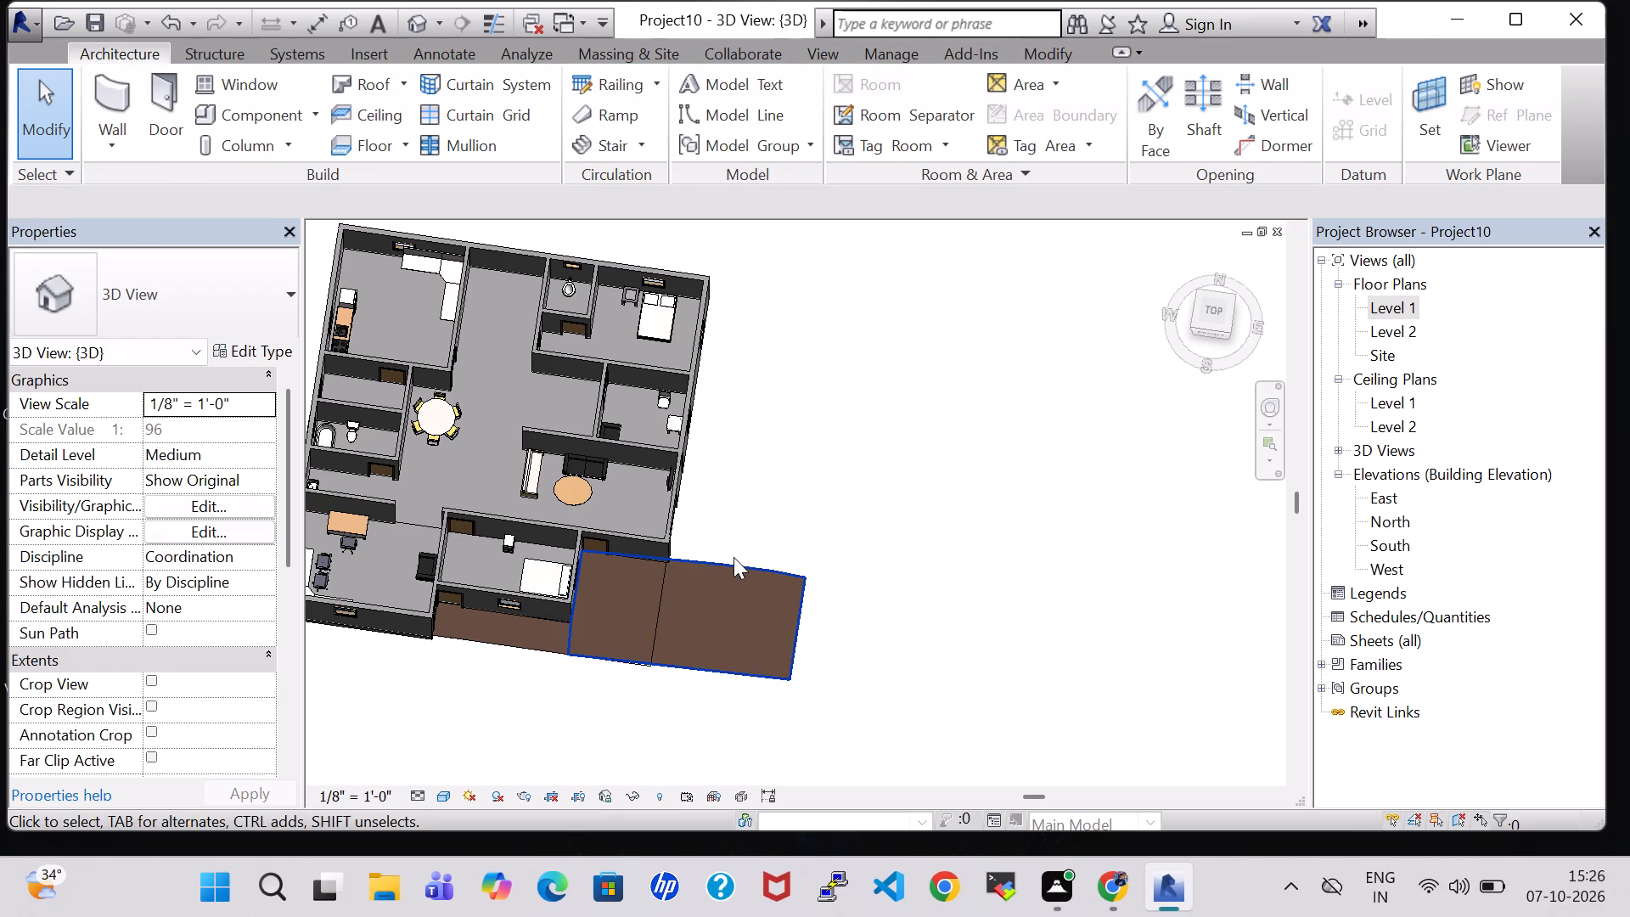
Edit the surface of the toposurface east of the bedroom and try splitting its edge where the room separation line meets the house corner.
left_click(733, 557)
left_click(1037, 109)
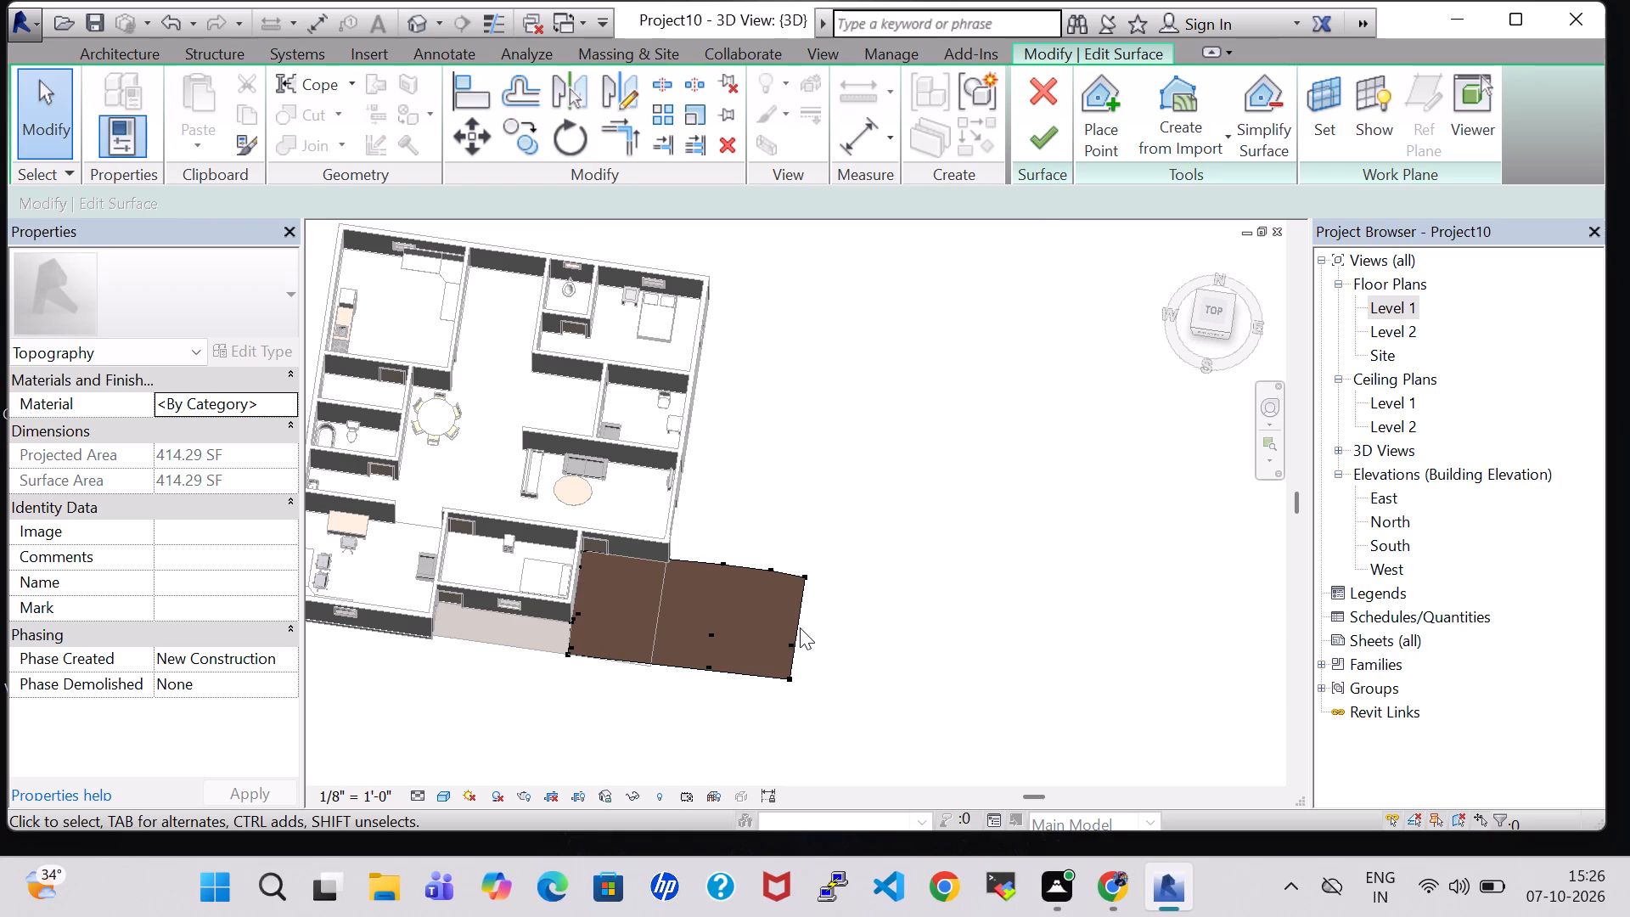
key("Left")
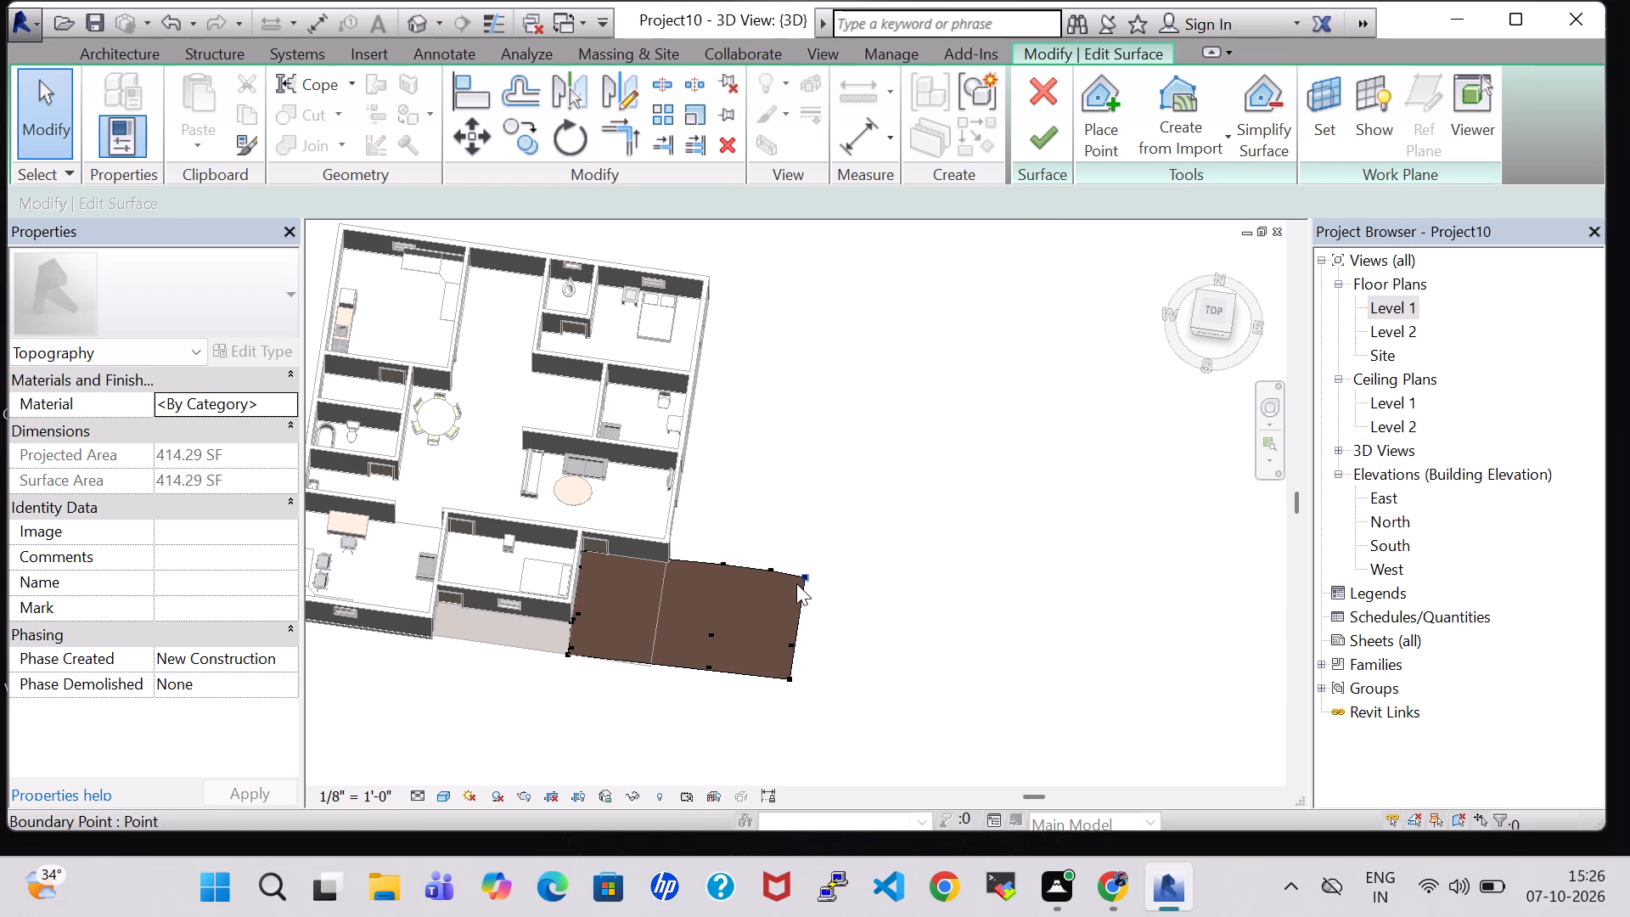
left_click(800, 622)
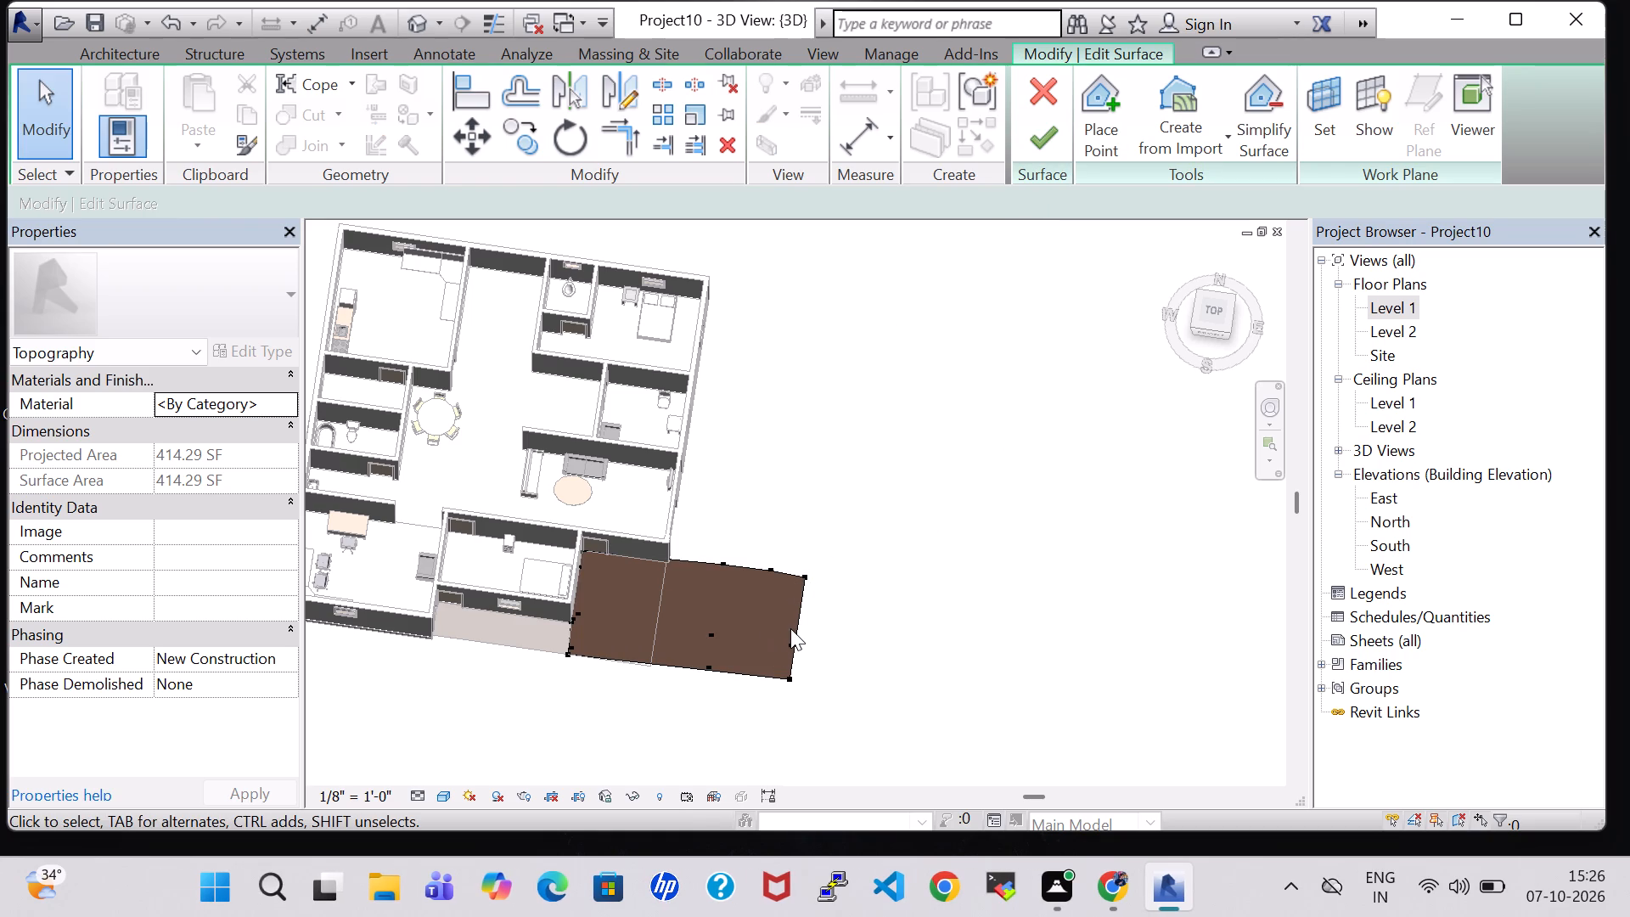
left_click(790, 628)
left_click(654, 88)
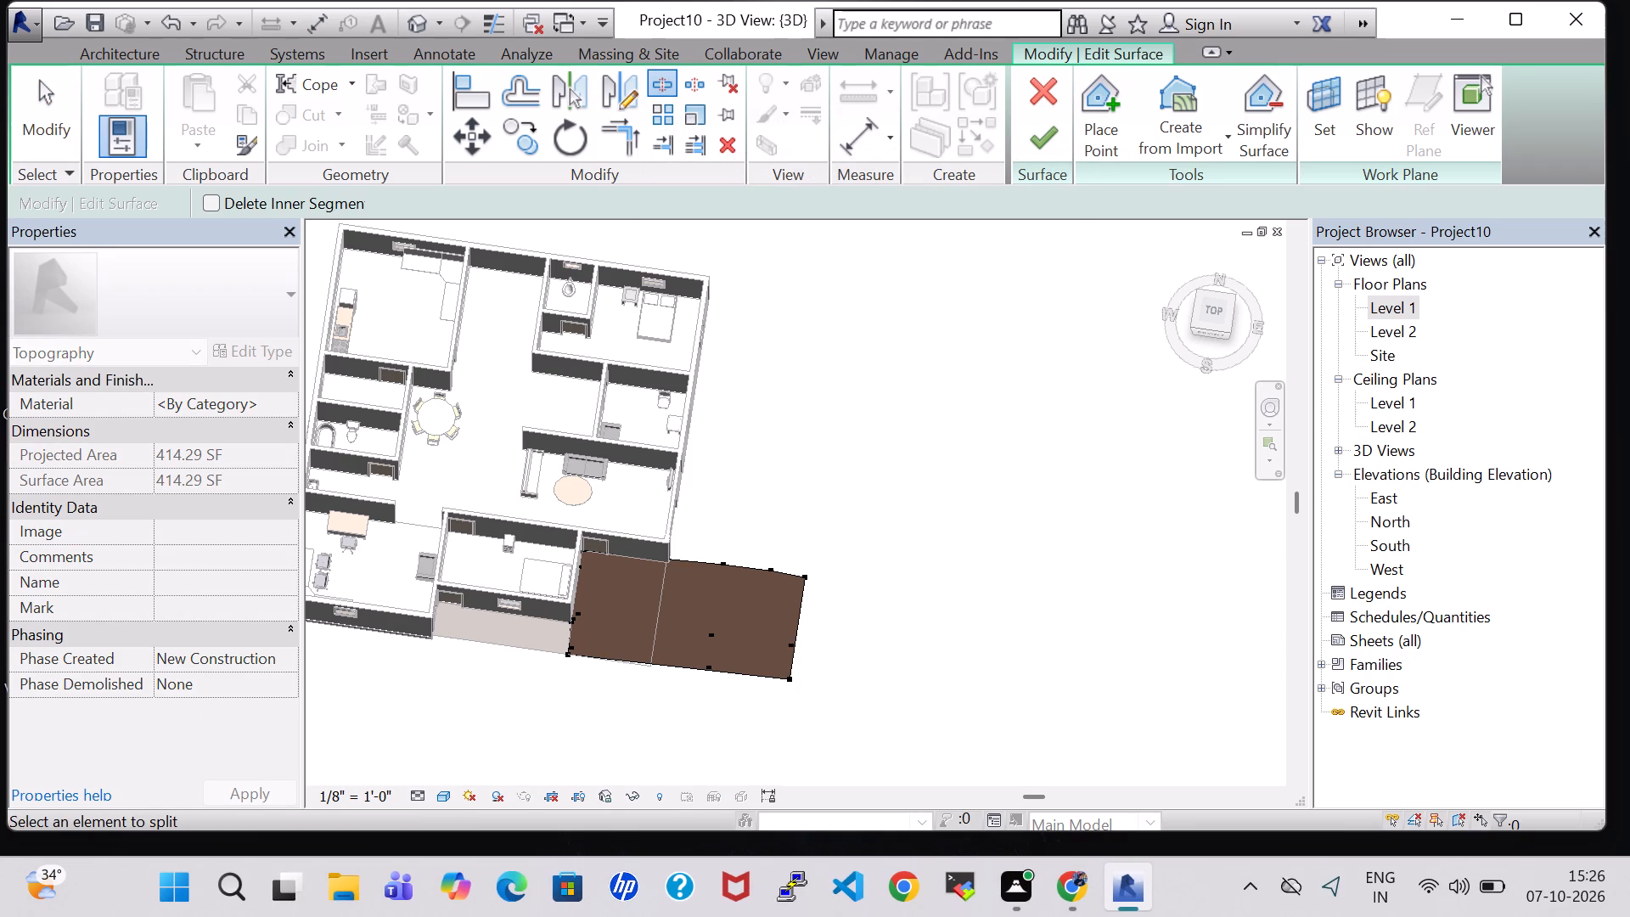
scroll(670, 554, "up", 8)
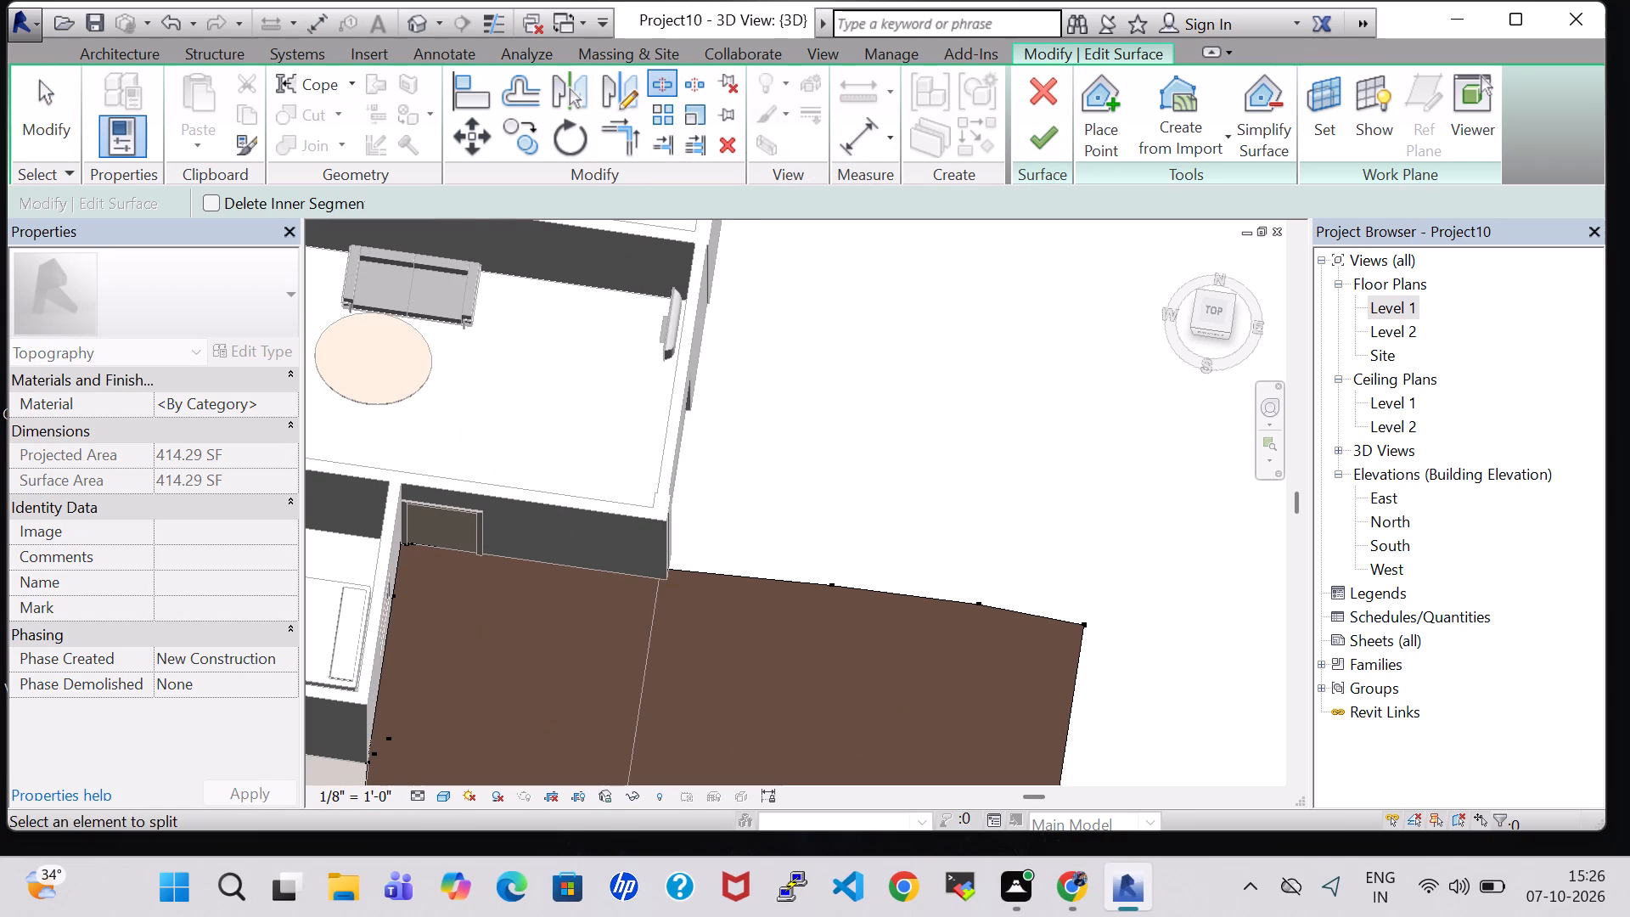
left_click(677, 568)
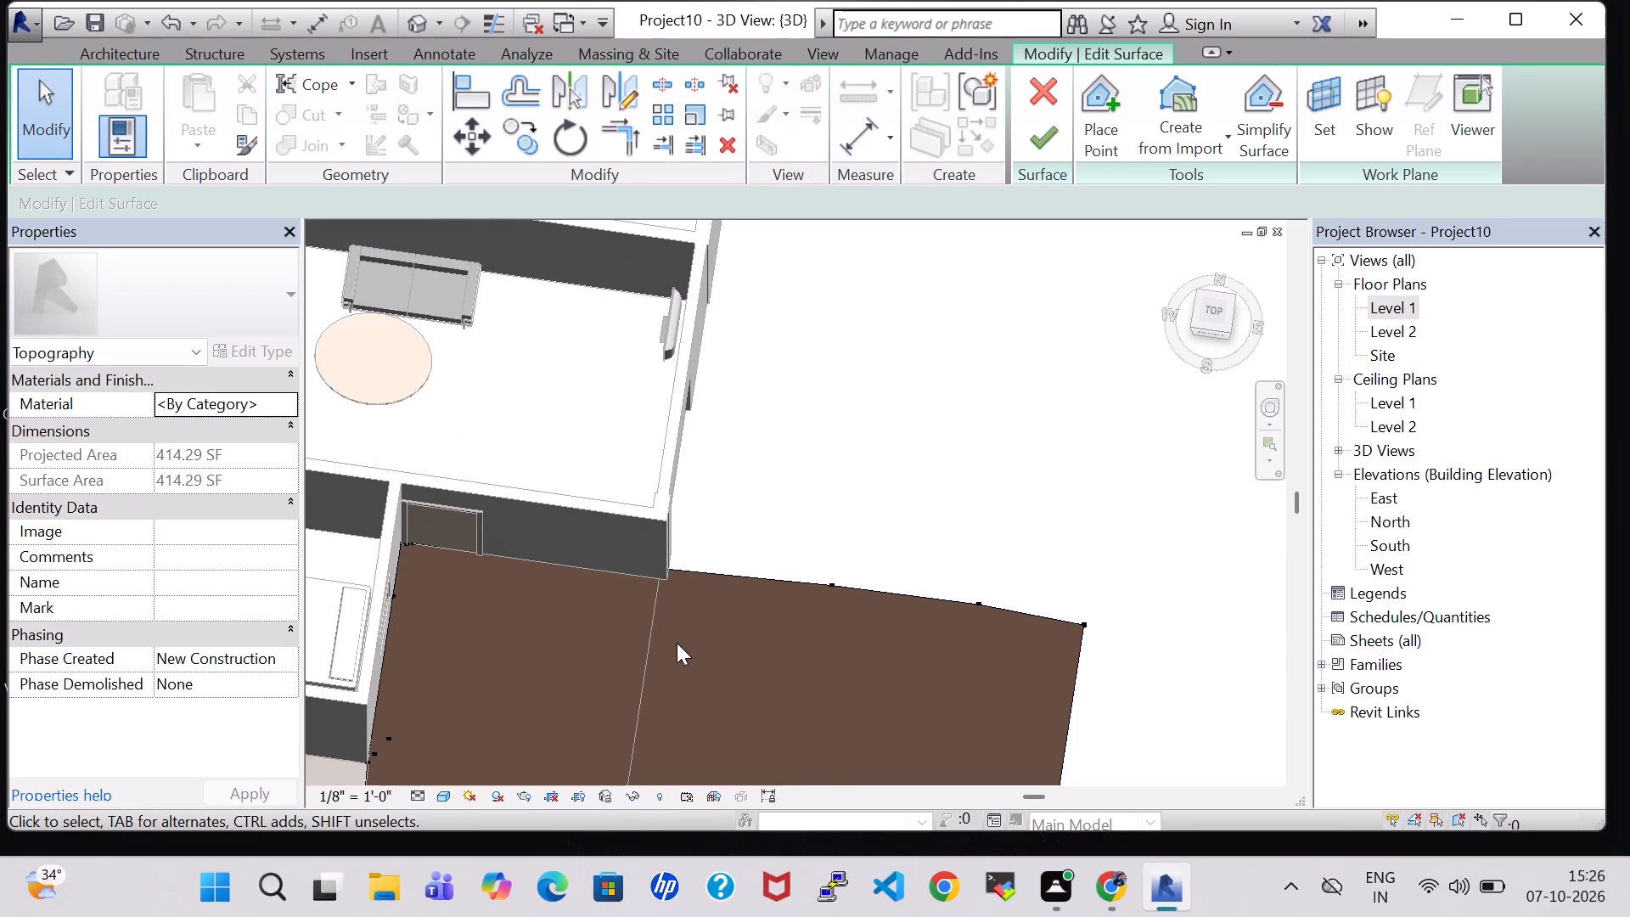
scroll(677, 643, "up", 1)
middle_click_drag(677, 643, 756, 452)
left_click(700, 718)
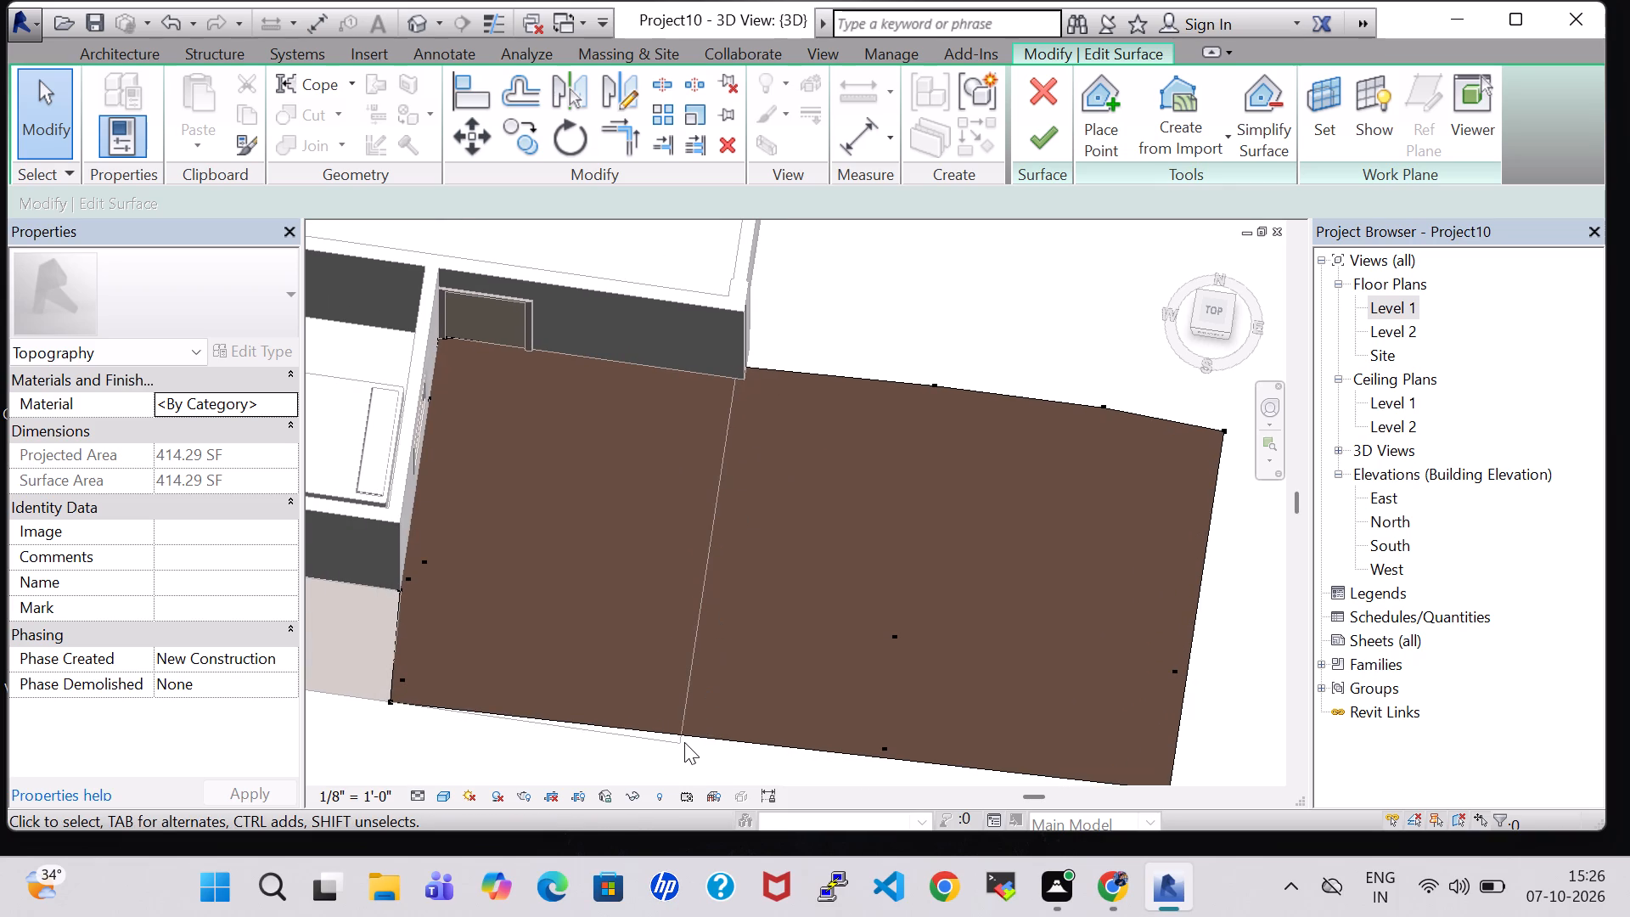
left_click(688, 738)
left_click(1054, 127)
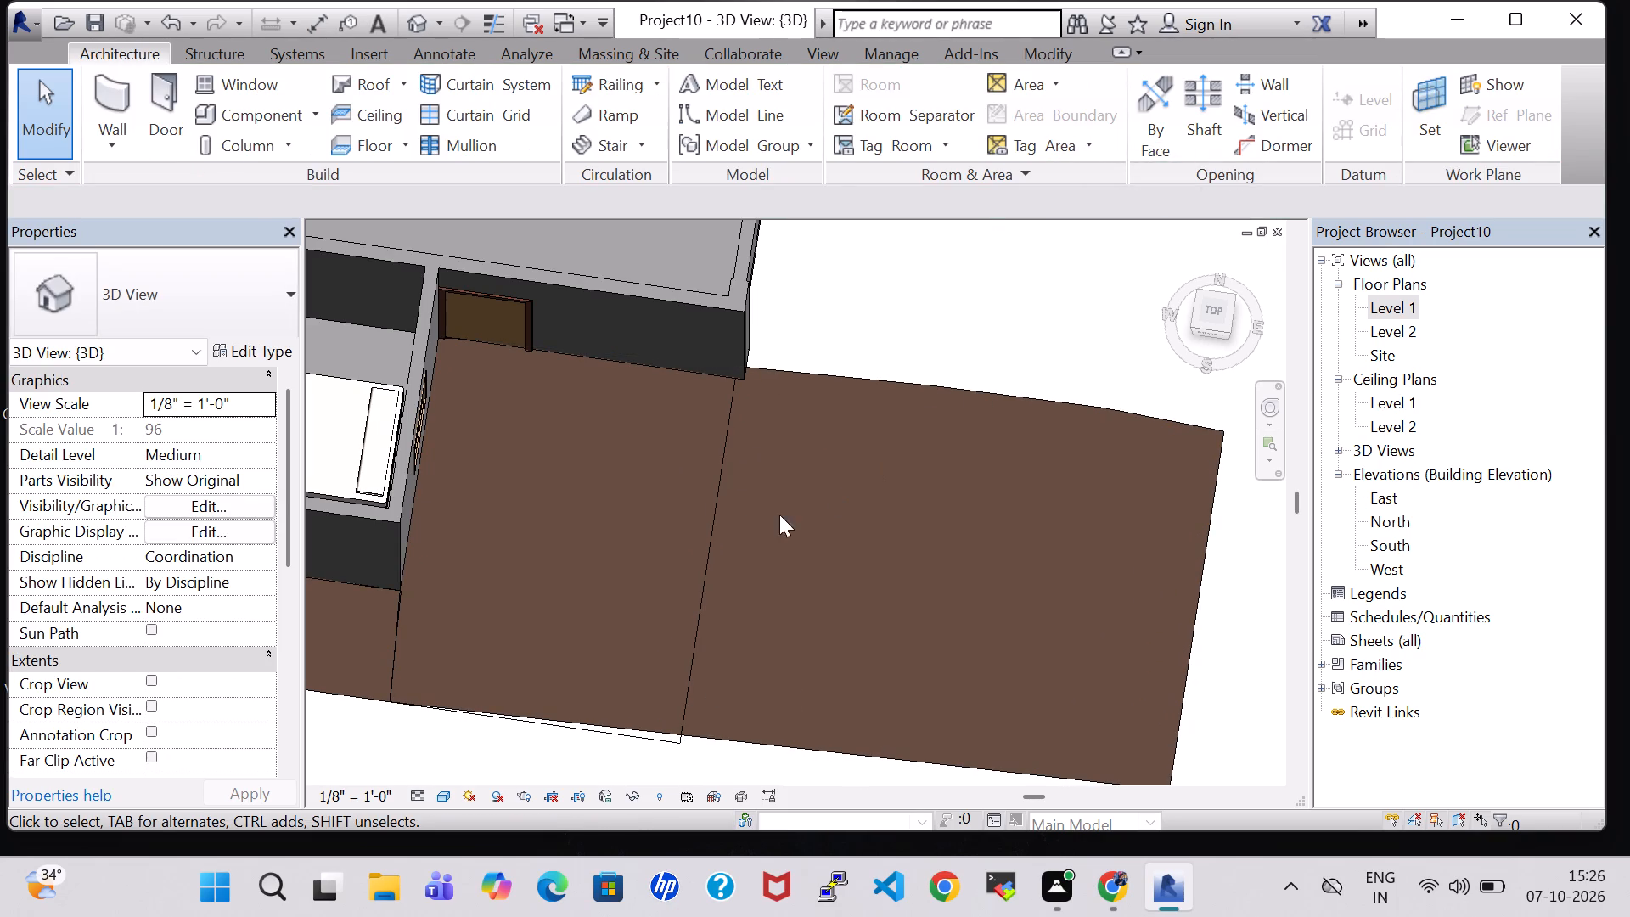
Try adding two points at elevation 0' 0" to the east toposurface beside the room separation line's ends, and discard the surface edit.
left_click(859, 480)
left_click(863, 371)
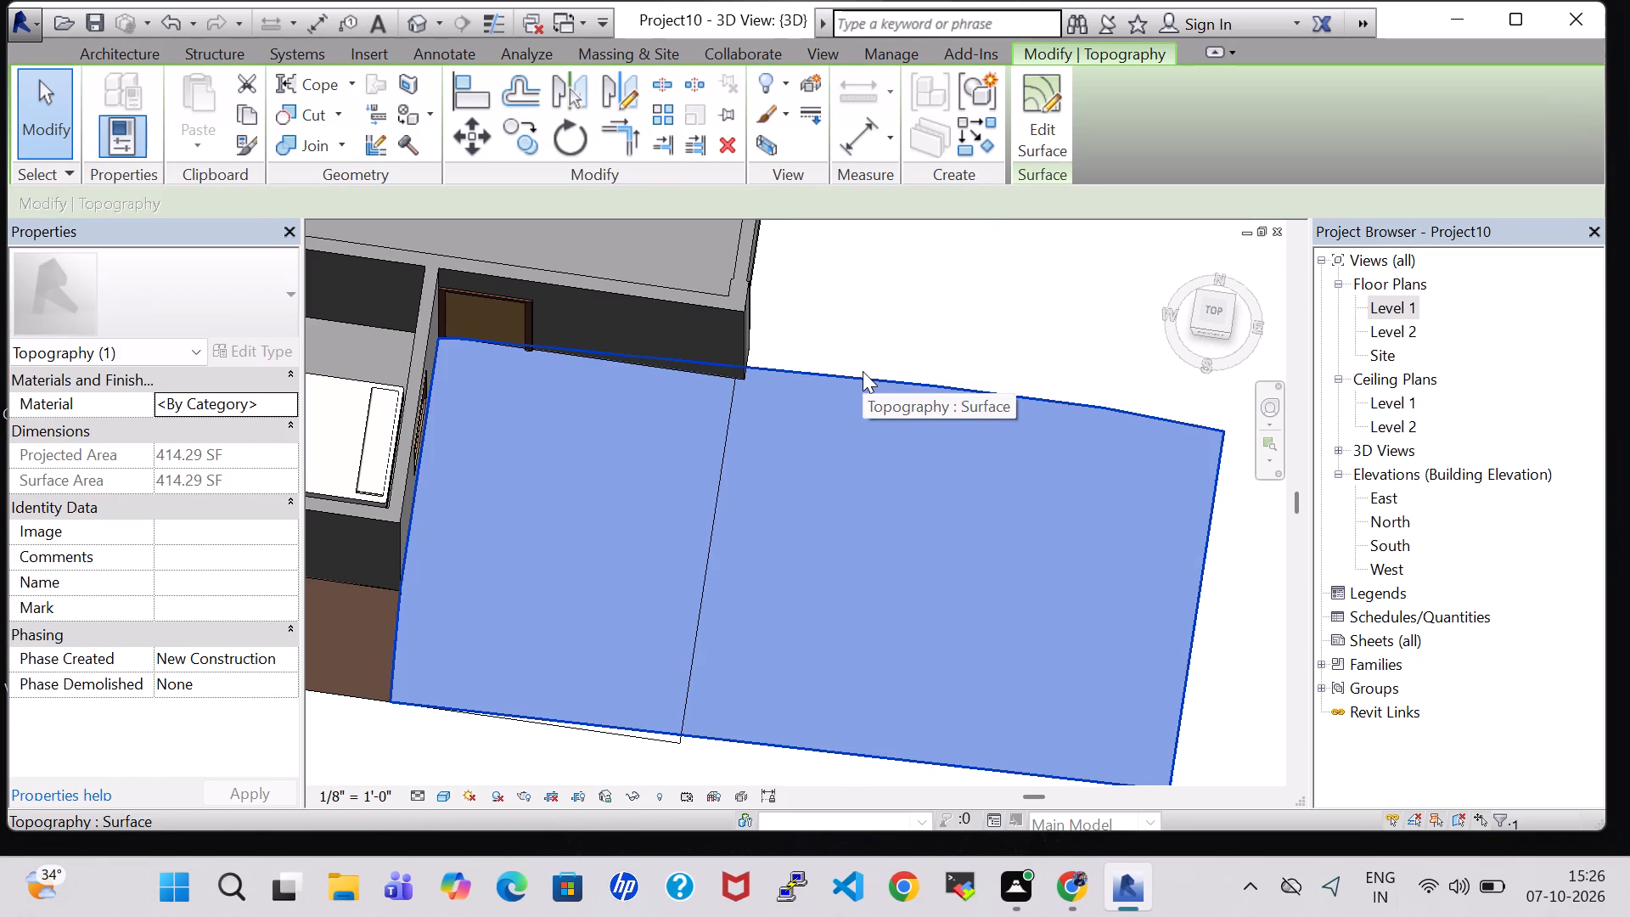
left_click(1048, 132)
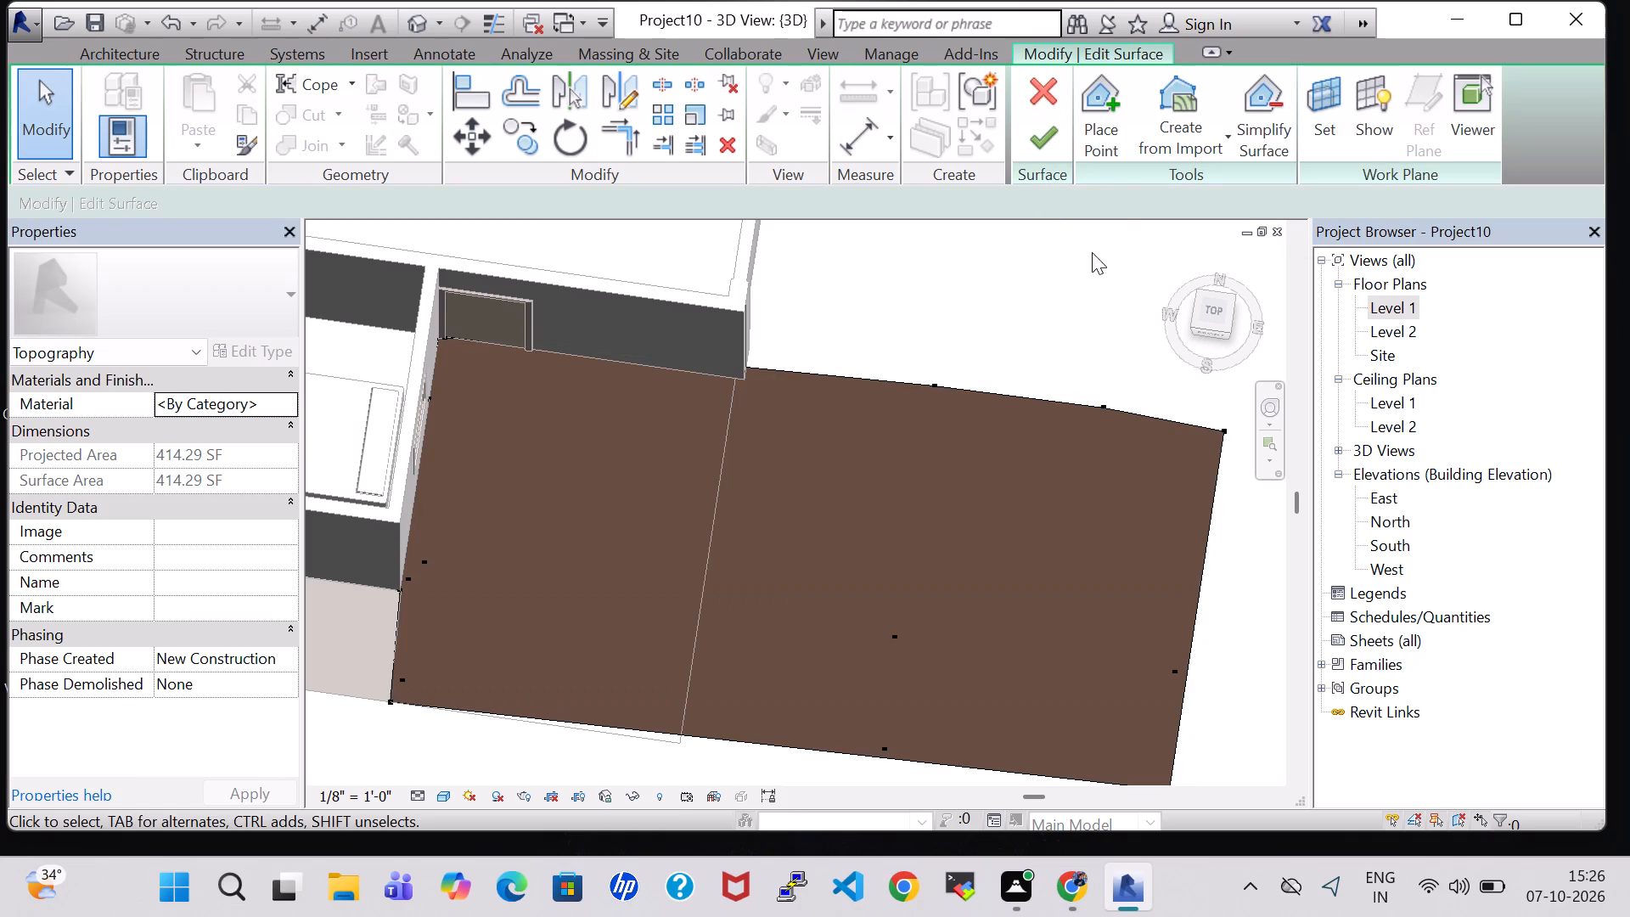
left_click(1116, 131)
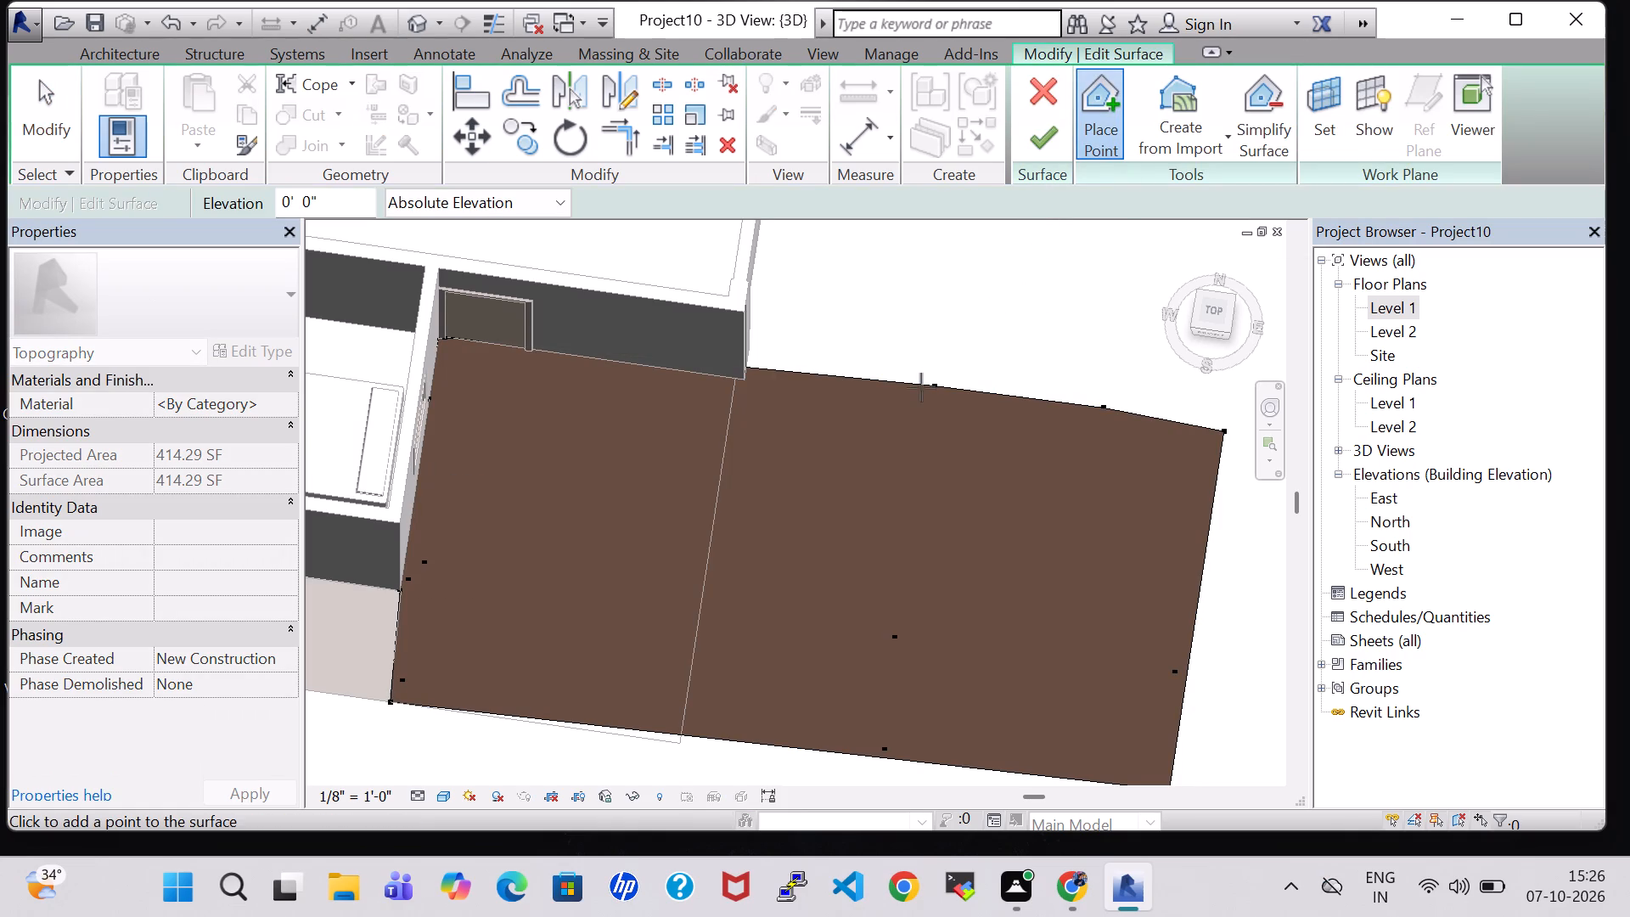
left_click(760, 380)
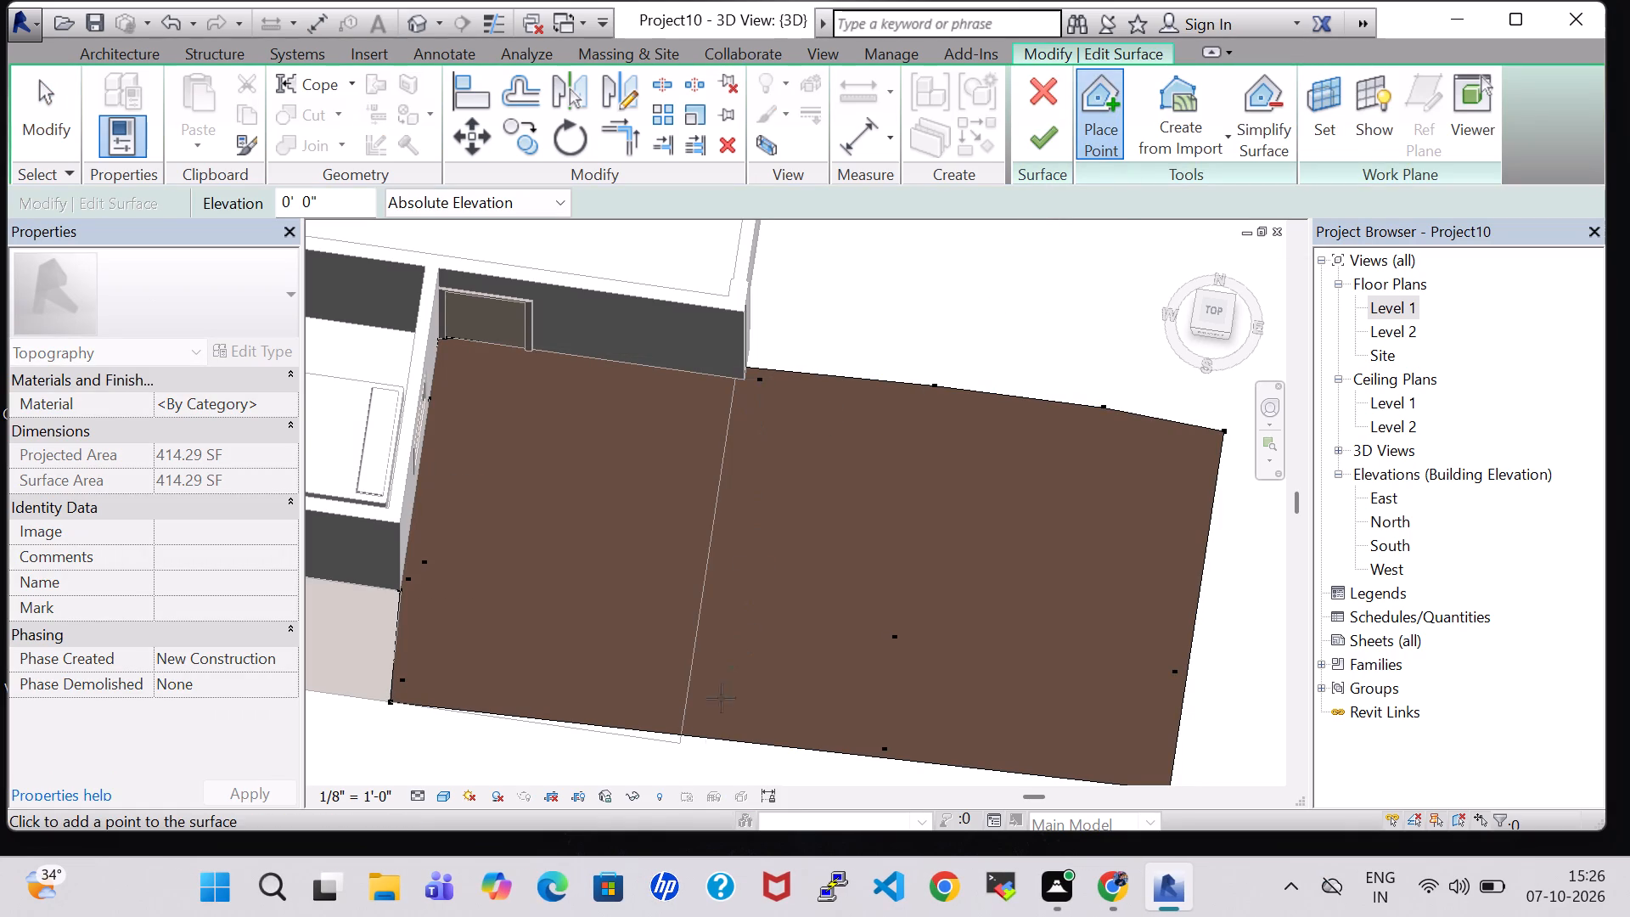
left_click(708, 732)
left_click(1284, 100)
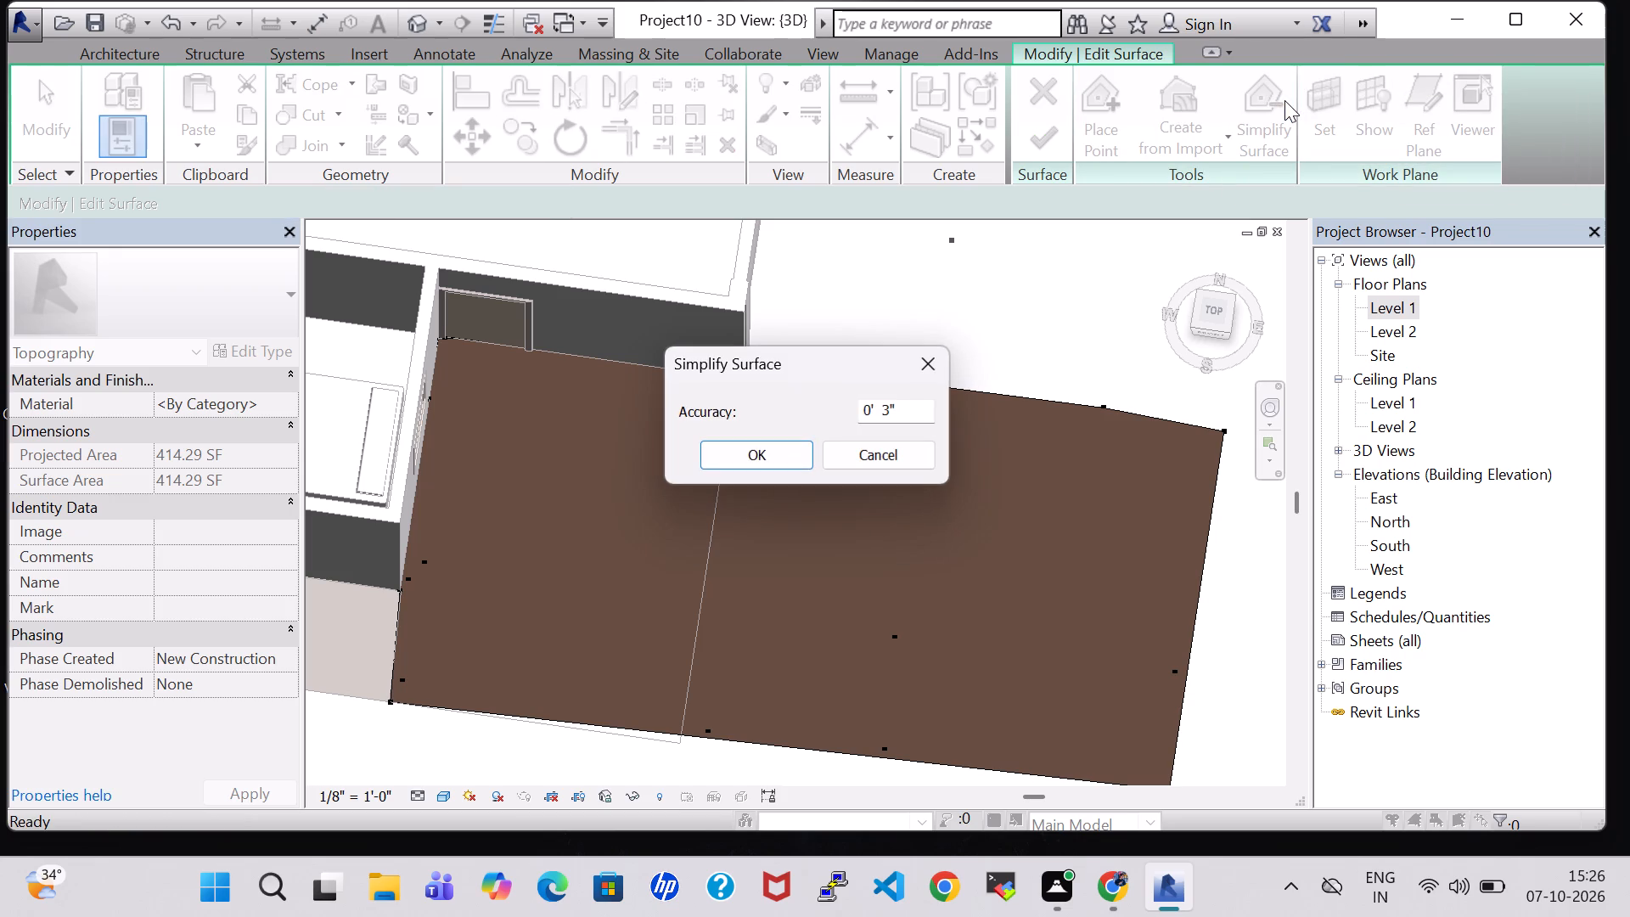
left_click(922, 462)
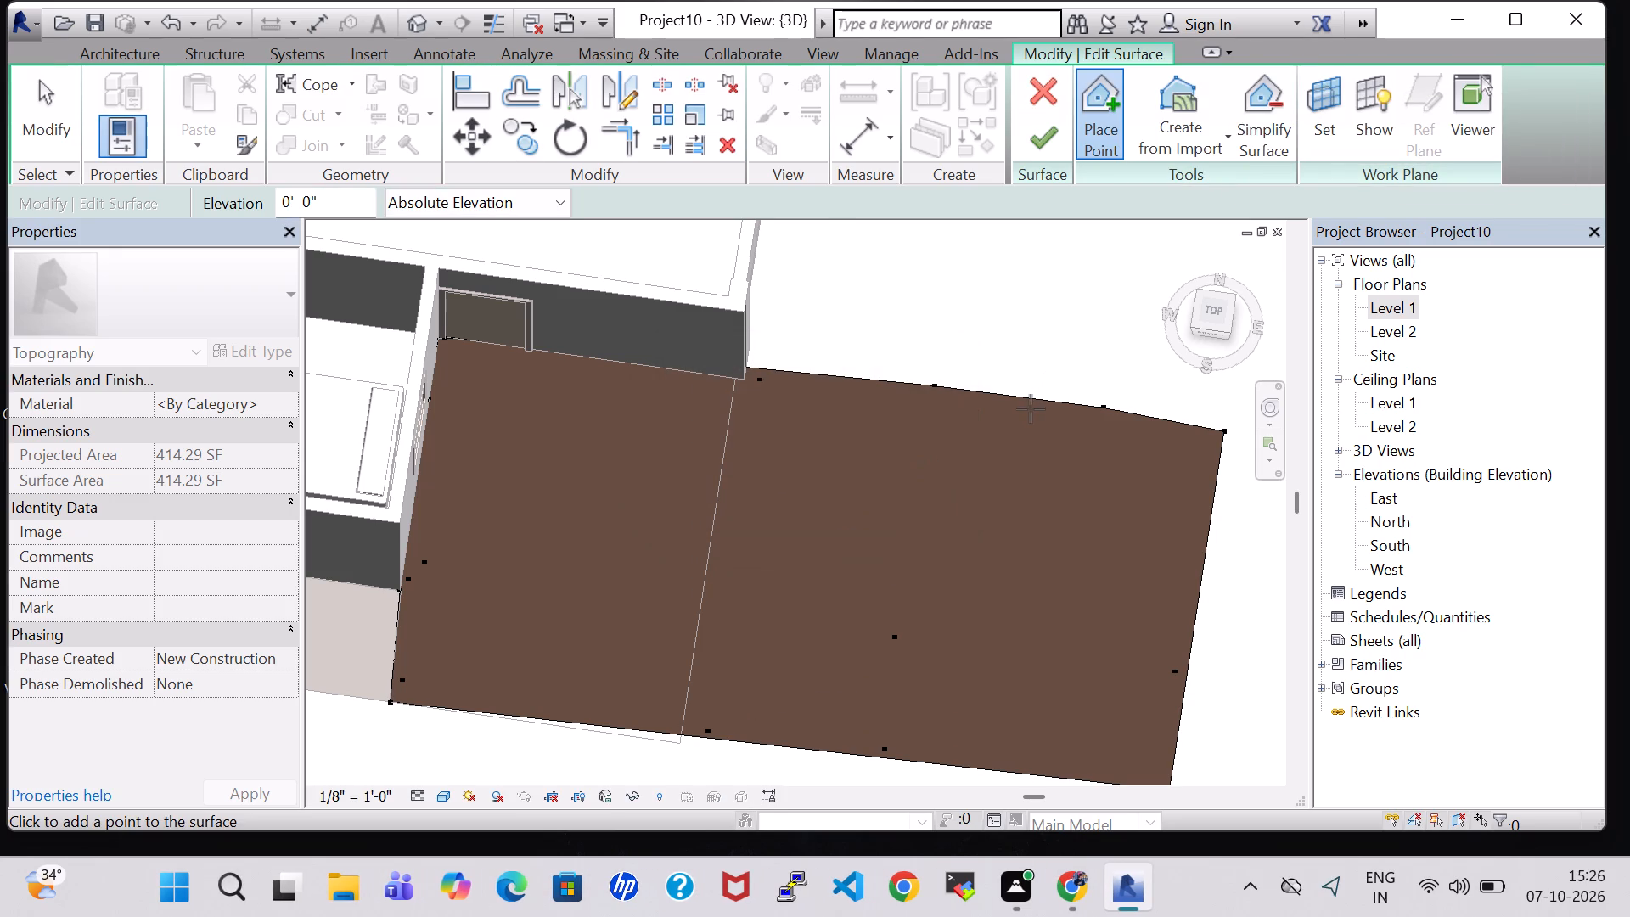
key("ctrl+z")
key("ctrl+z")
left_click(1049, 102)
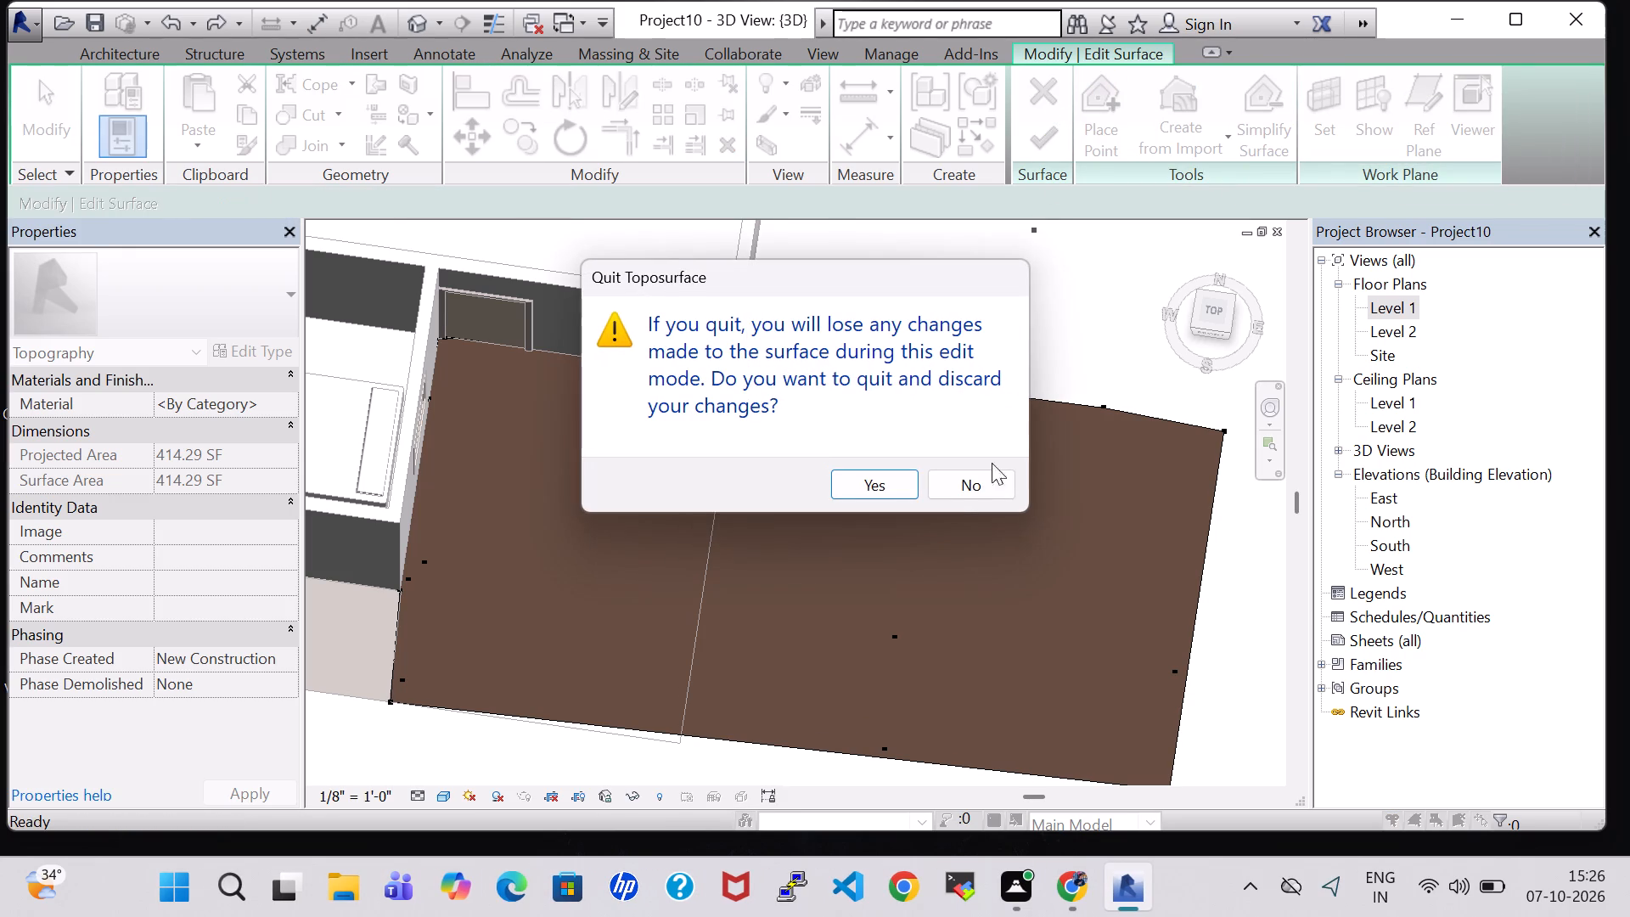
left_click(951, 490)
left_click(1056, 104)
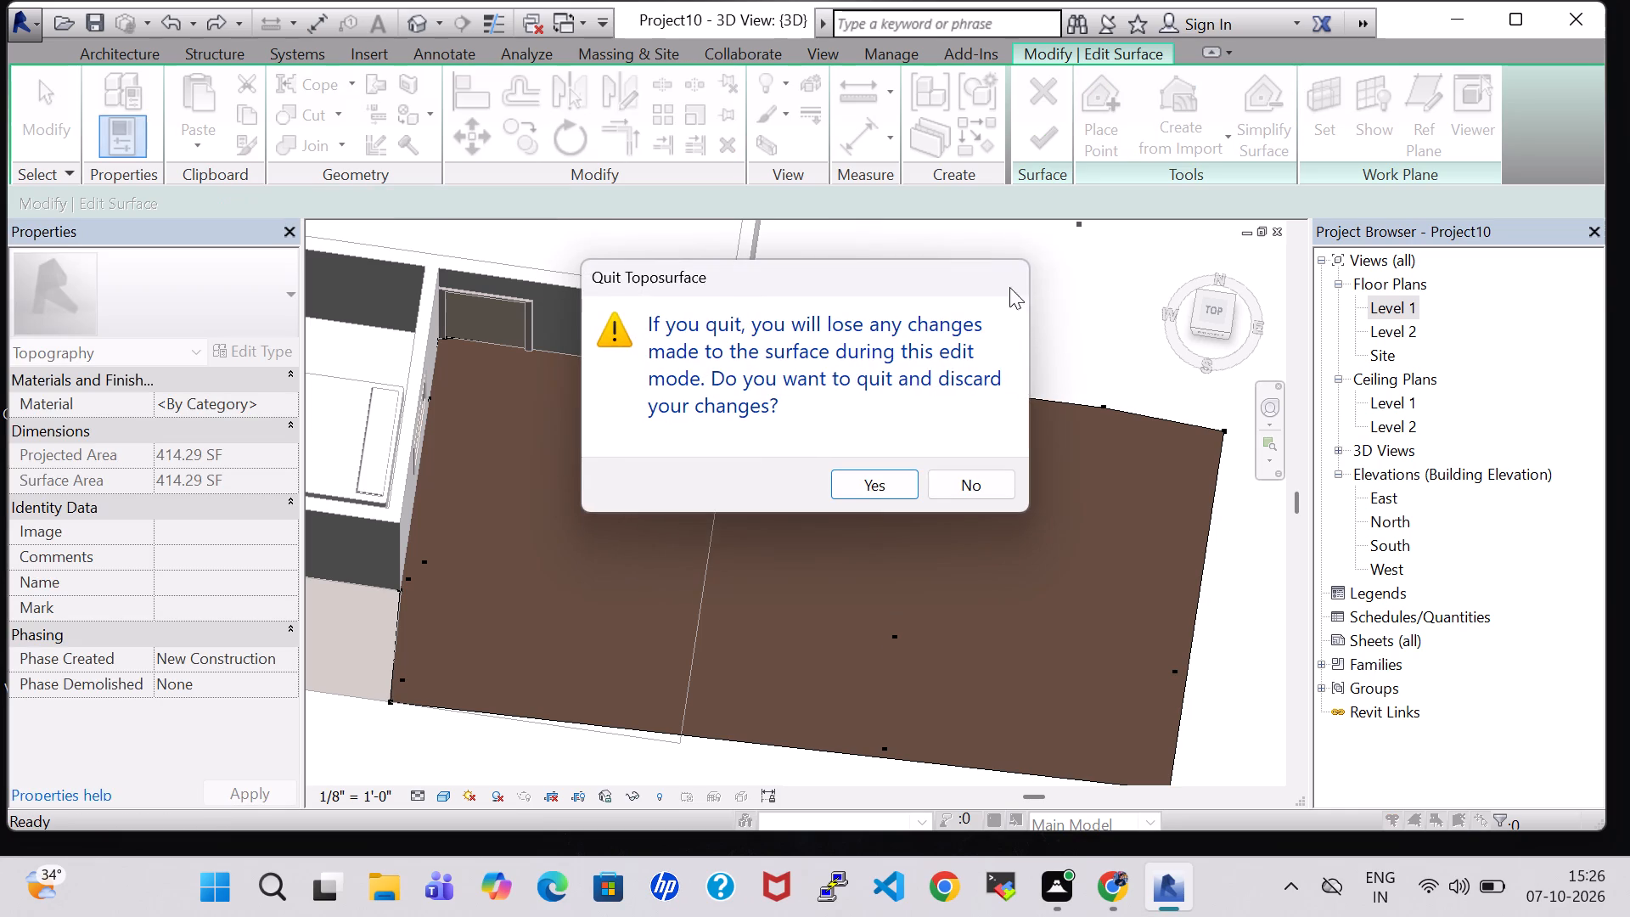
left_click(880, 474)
Delete the oversized toposurface east of the bedroom.
scroll(898, 497, "down", 1)
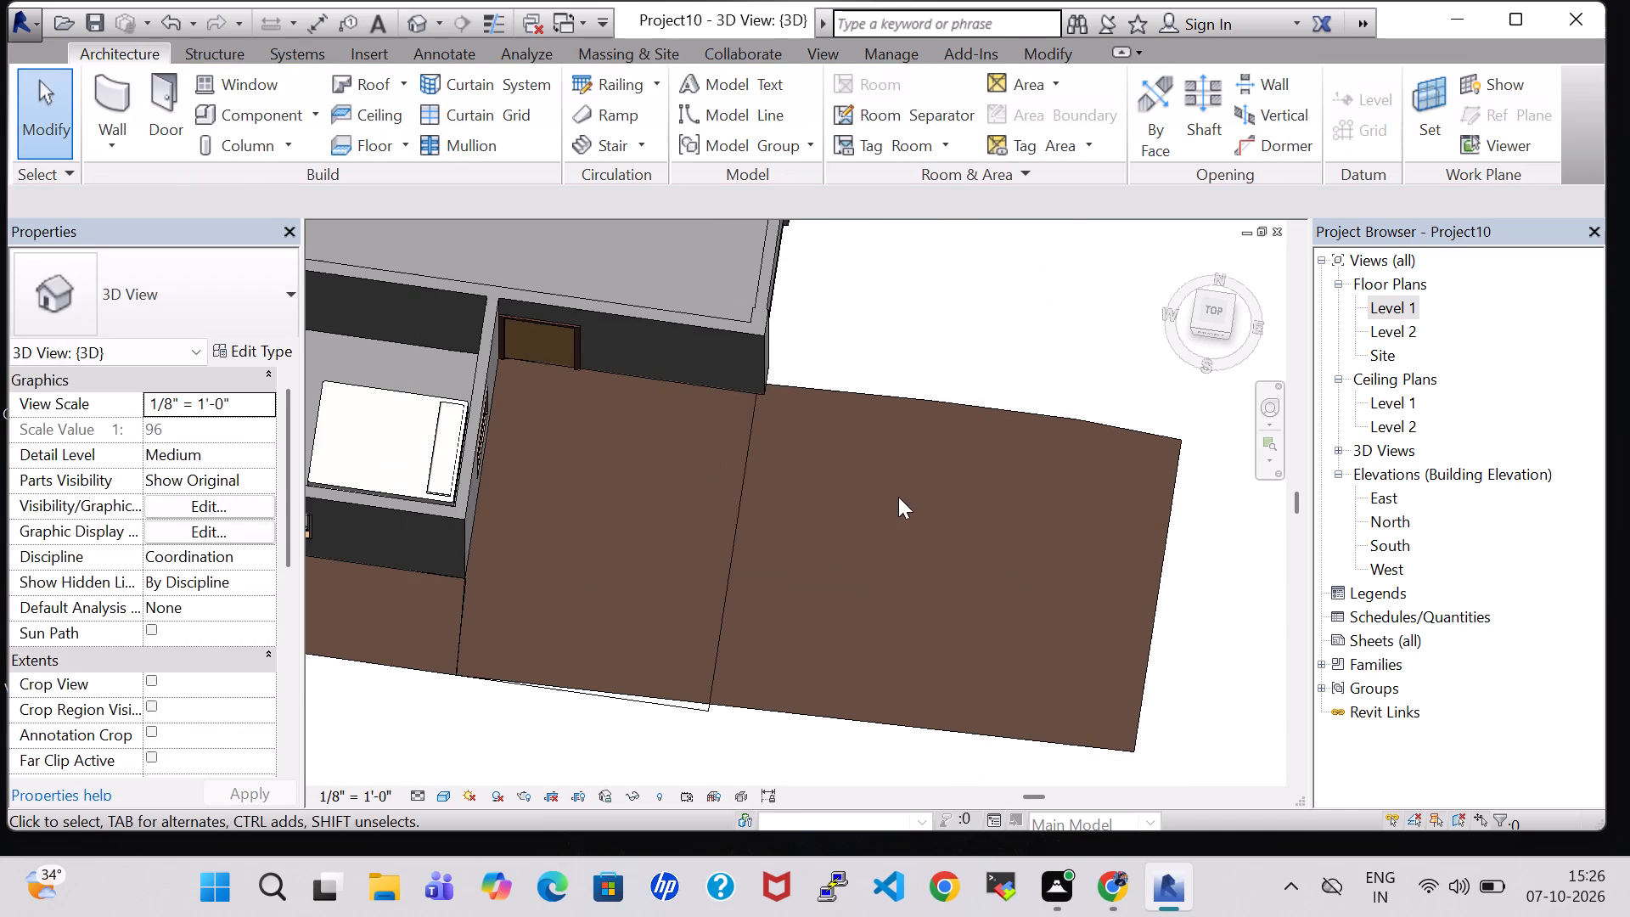
left_click(952, 402)
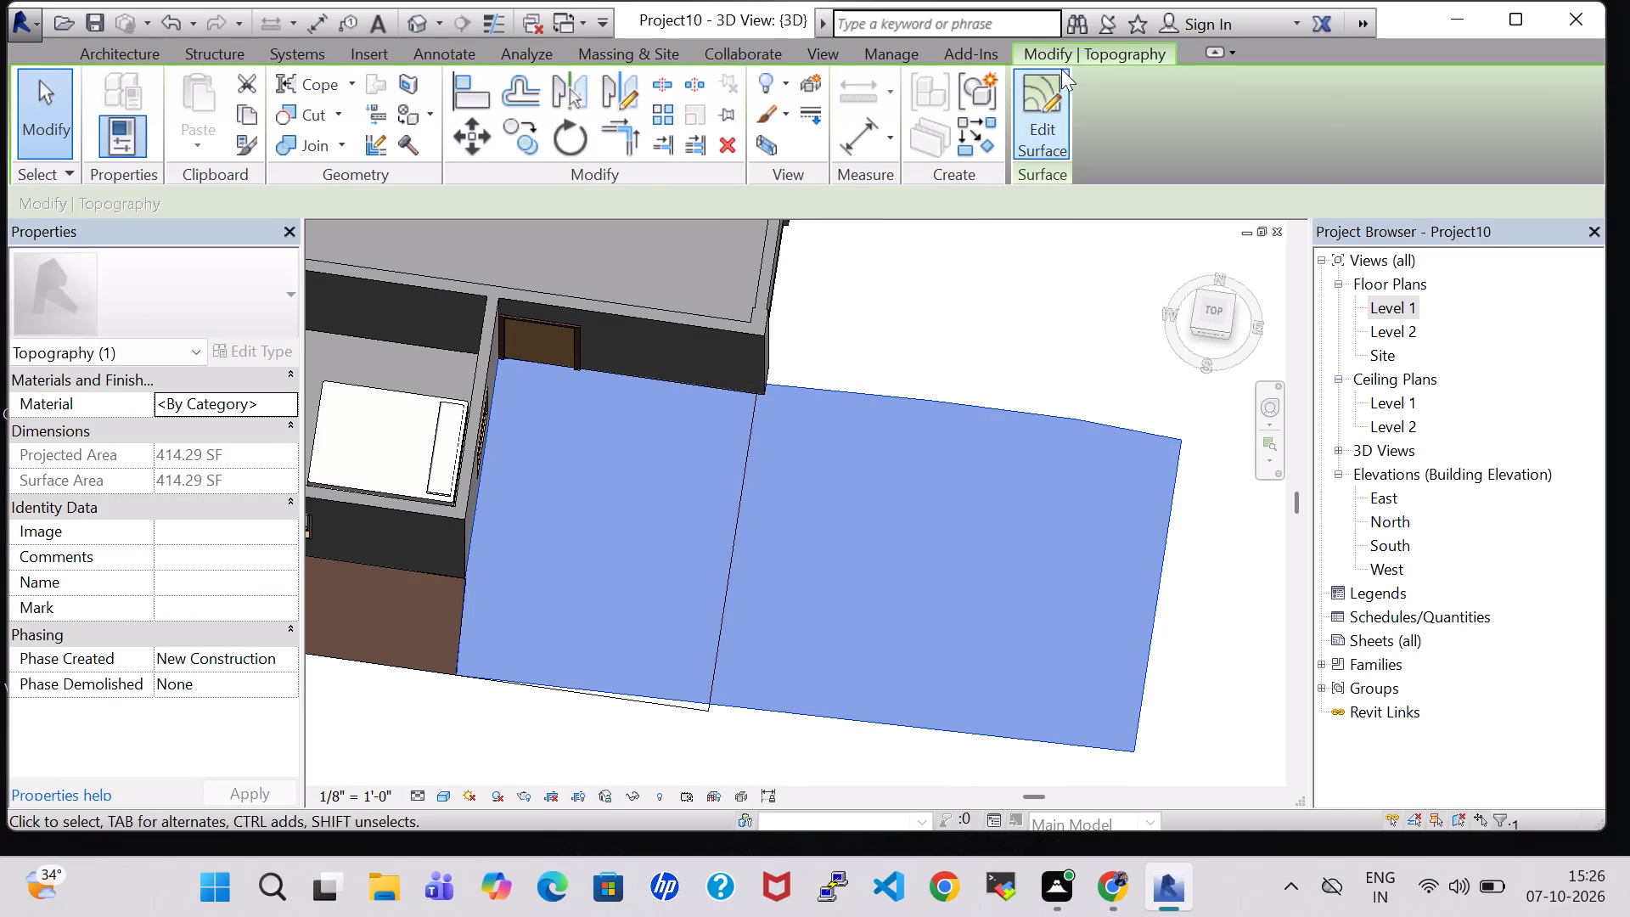
key("Delete")
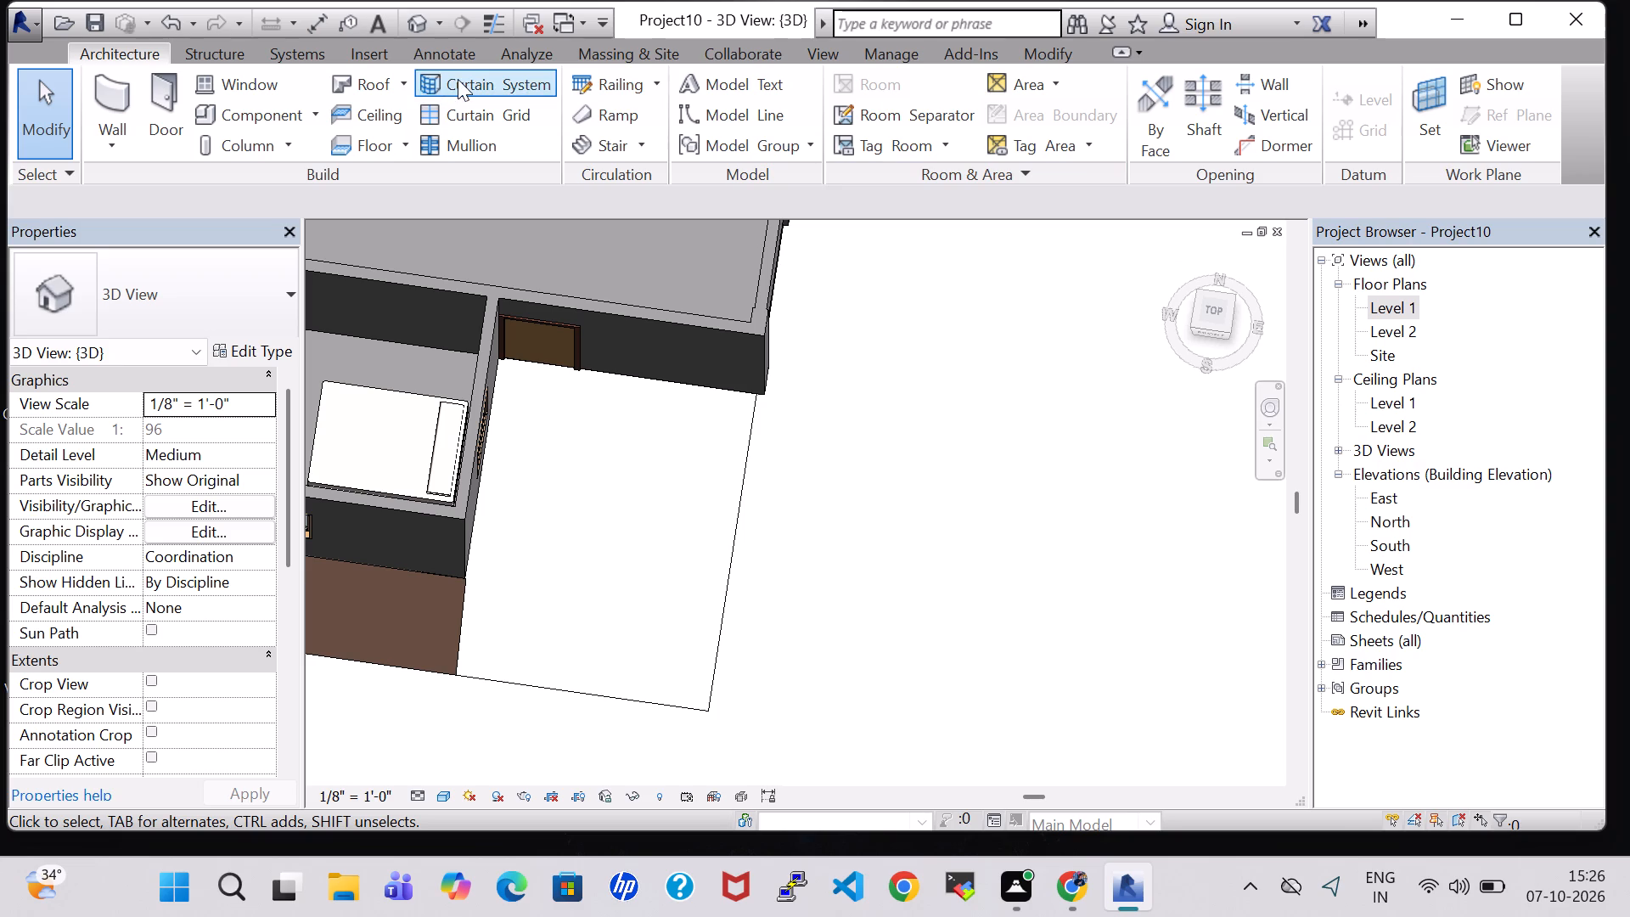
Create a toposurface at elevation 0' 0" east of the bedroom, with points at the area's four corners, the bedroom's outer wall corner and the door threshold.
left_click(248, 47)
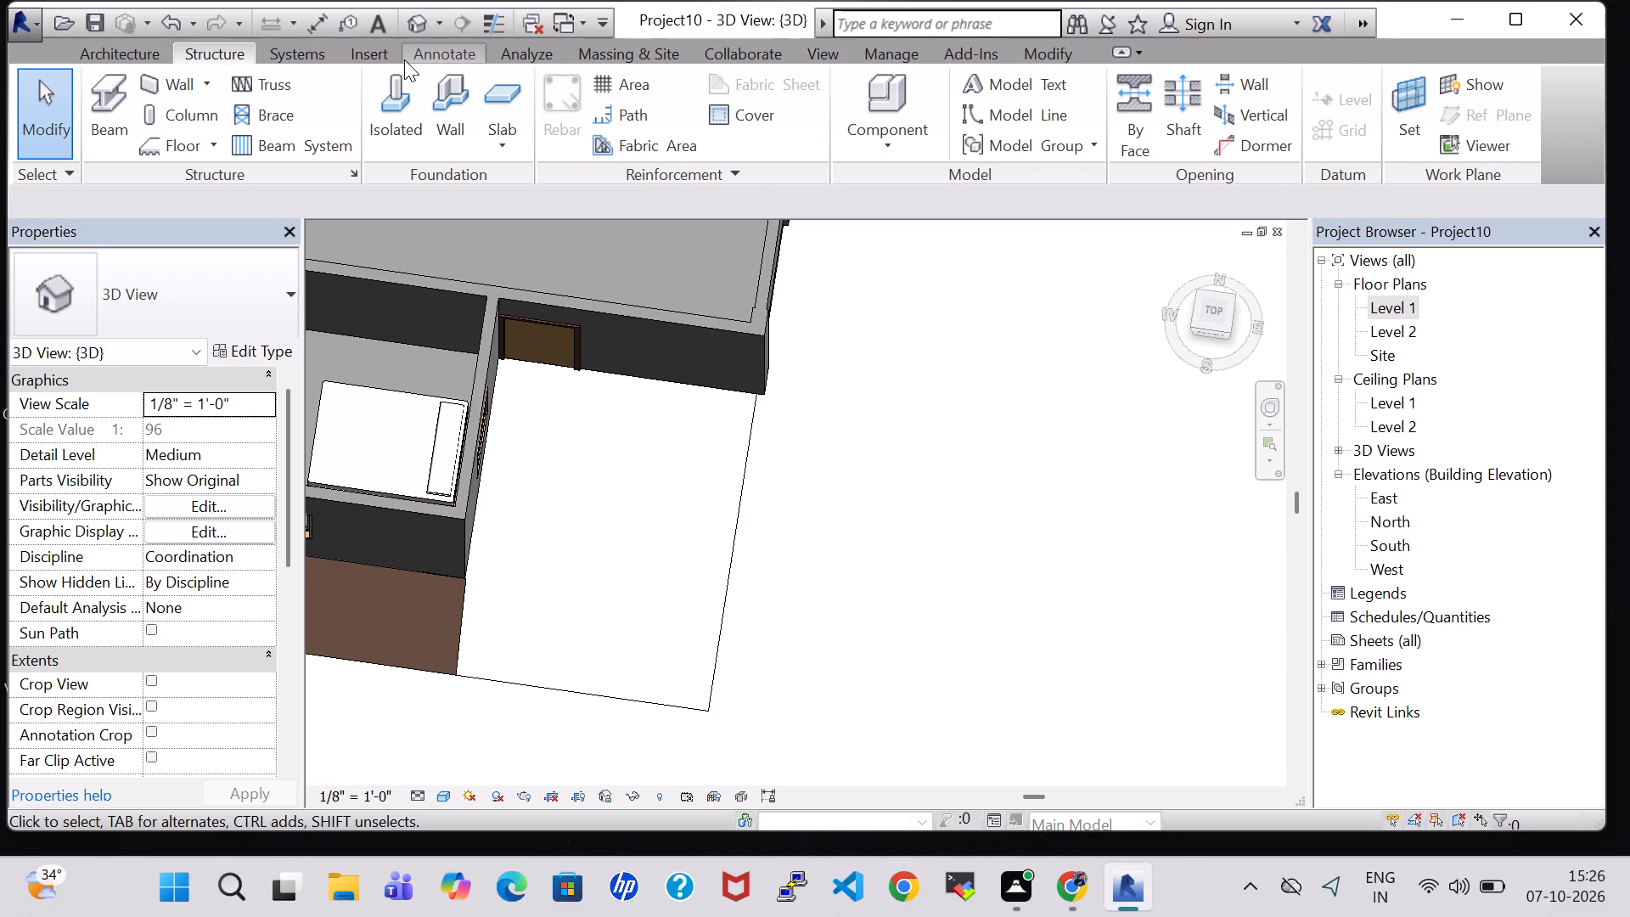
left_click(604, 55)
left_click(606, 77)
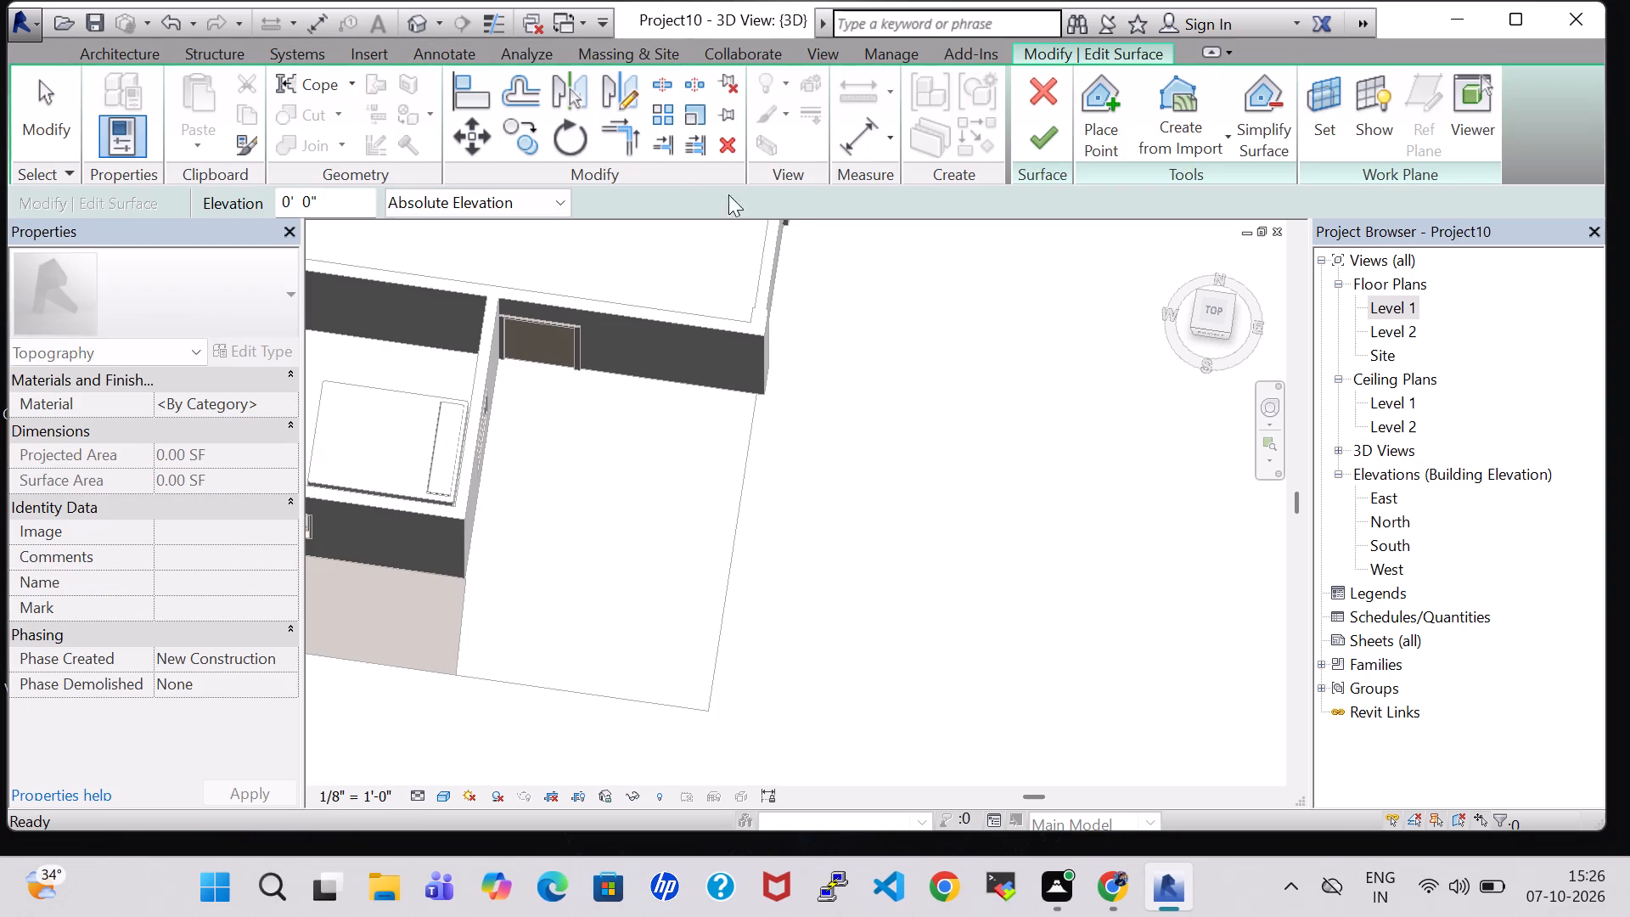
left_click(1091, 114)
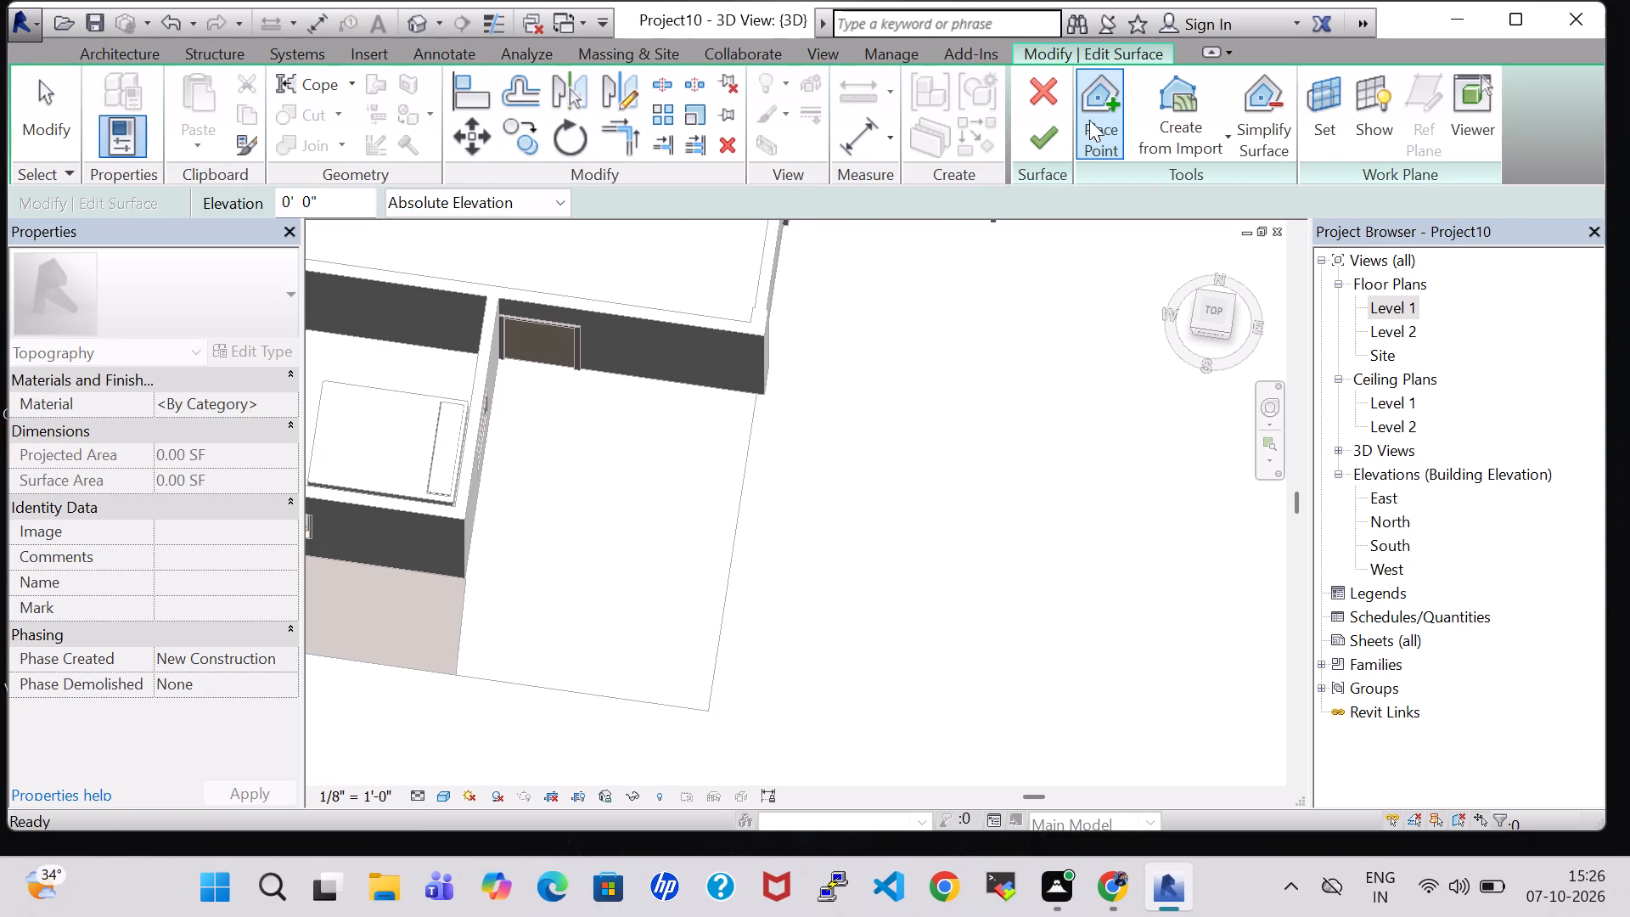
scroll(578, 387, "up", 4)
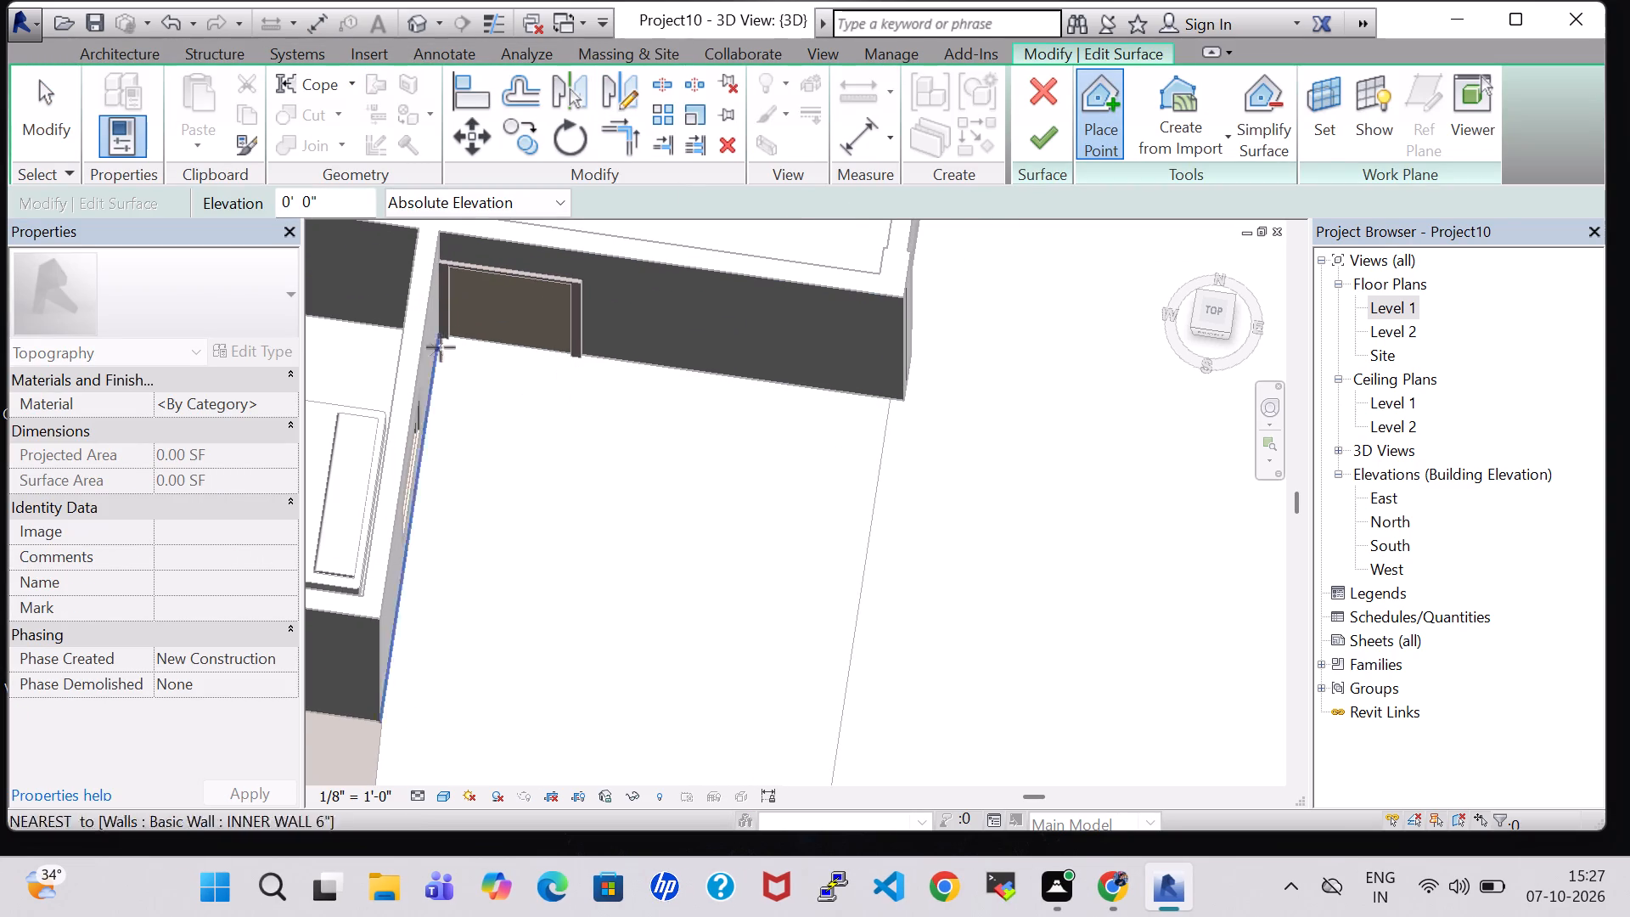
left_click(439, 346)
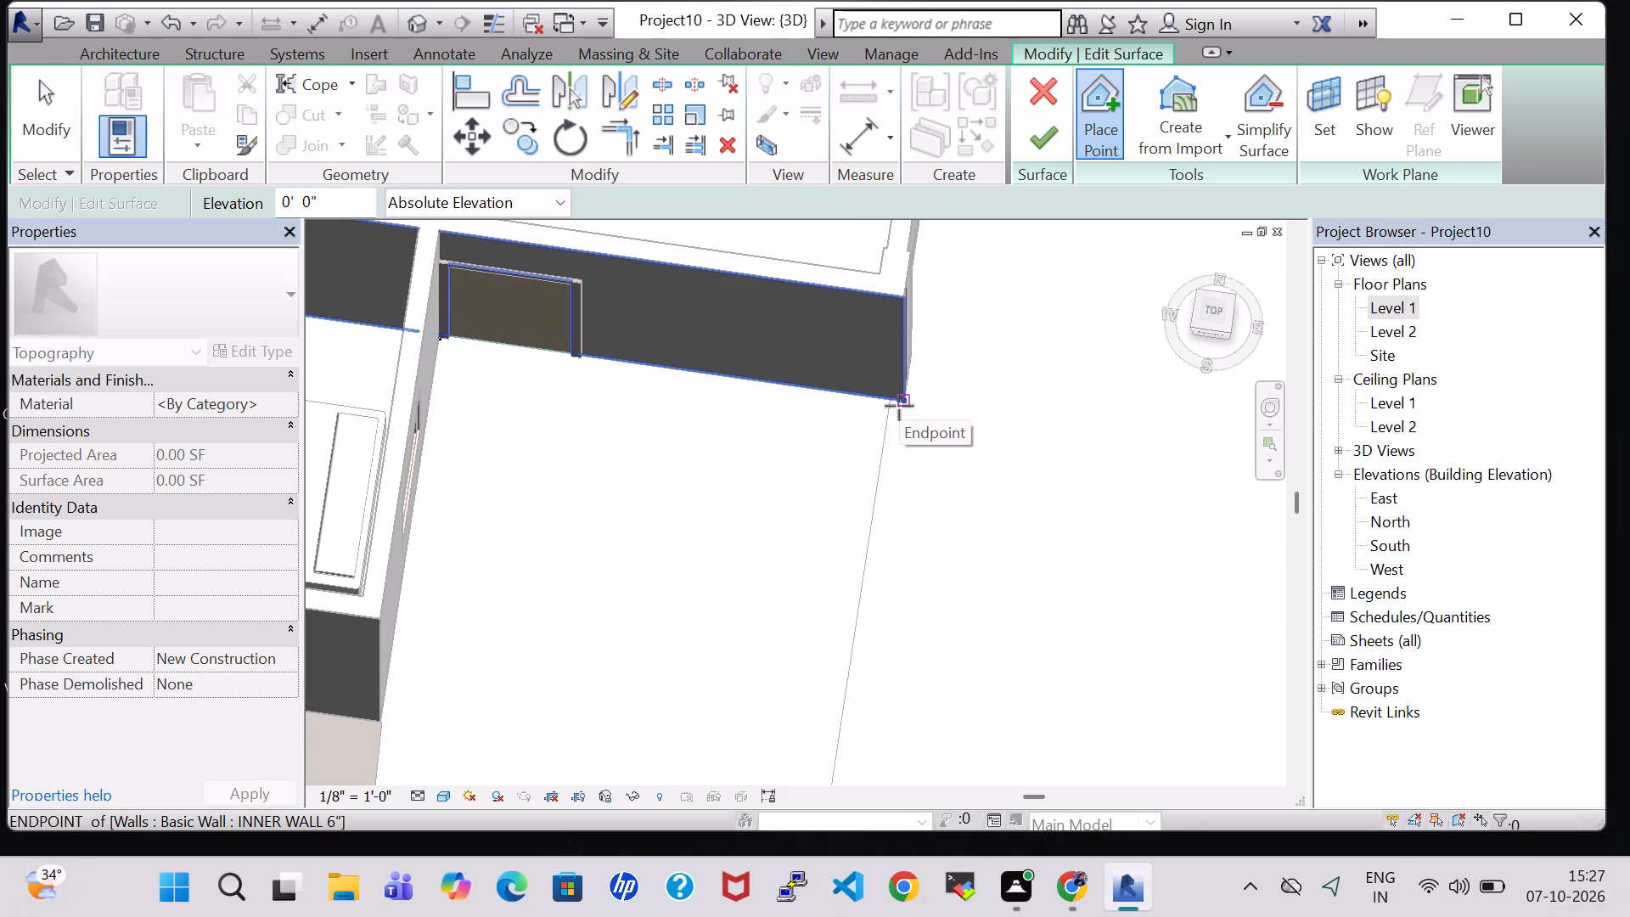
scroll(892, 406, "up", 8)
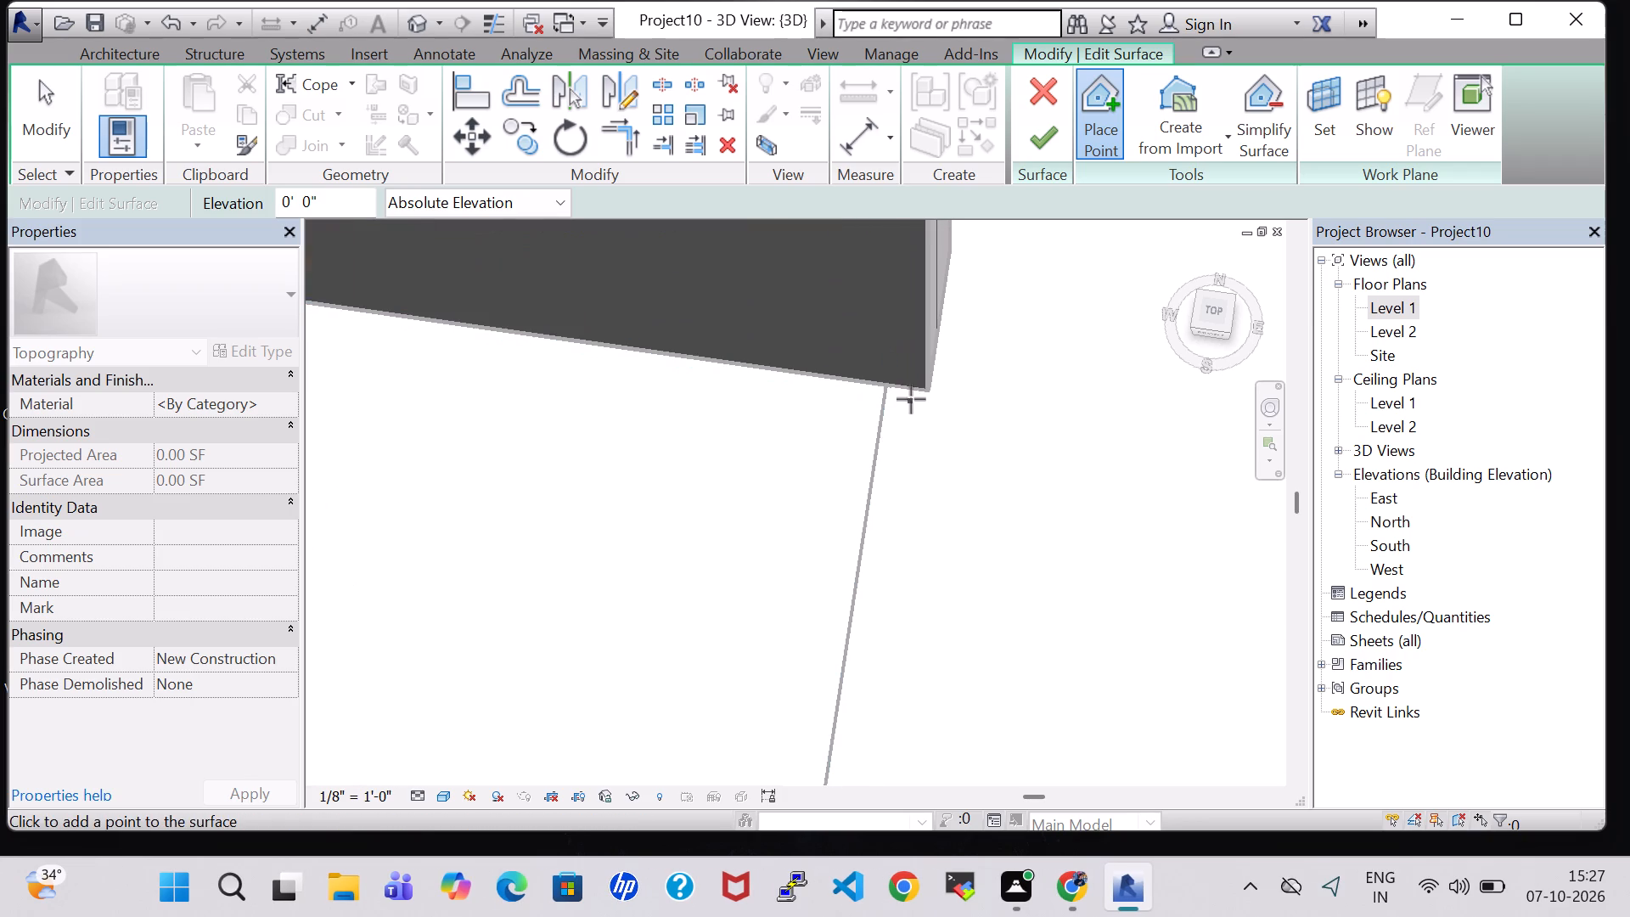
left_click(918, 394)
middle_click_drag(899, 496, 953, 316)
scroll(953, 316, "down", 8)
middle_click_drag(860, 632, 913, 352)
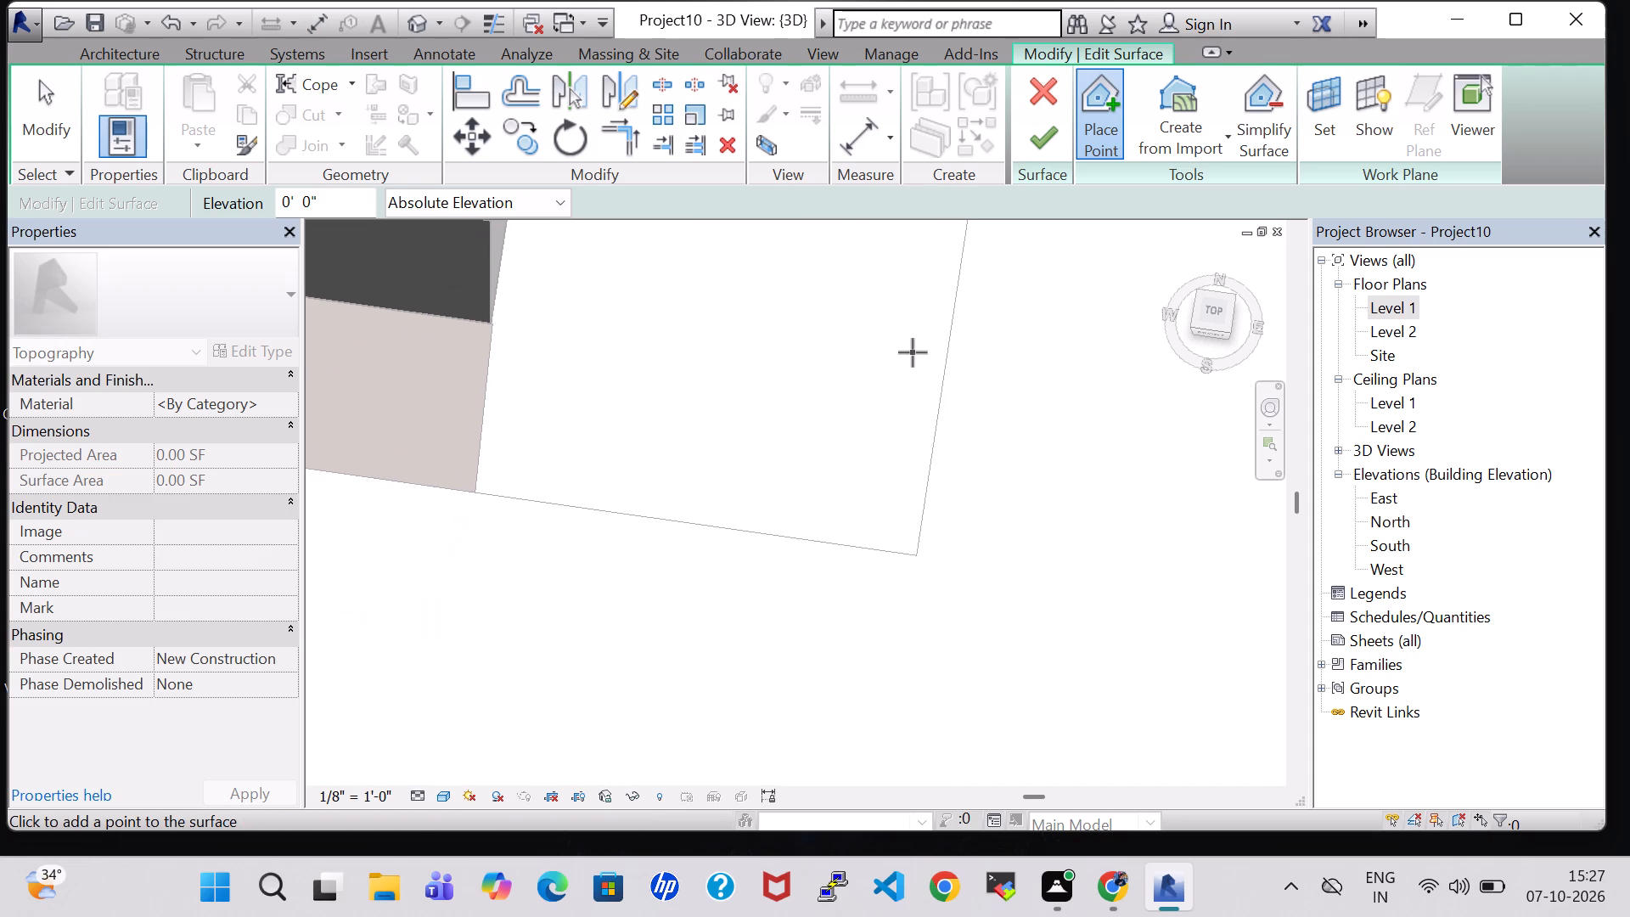
left_click(920, 551)
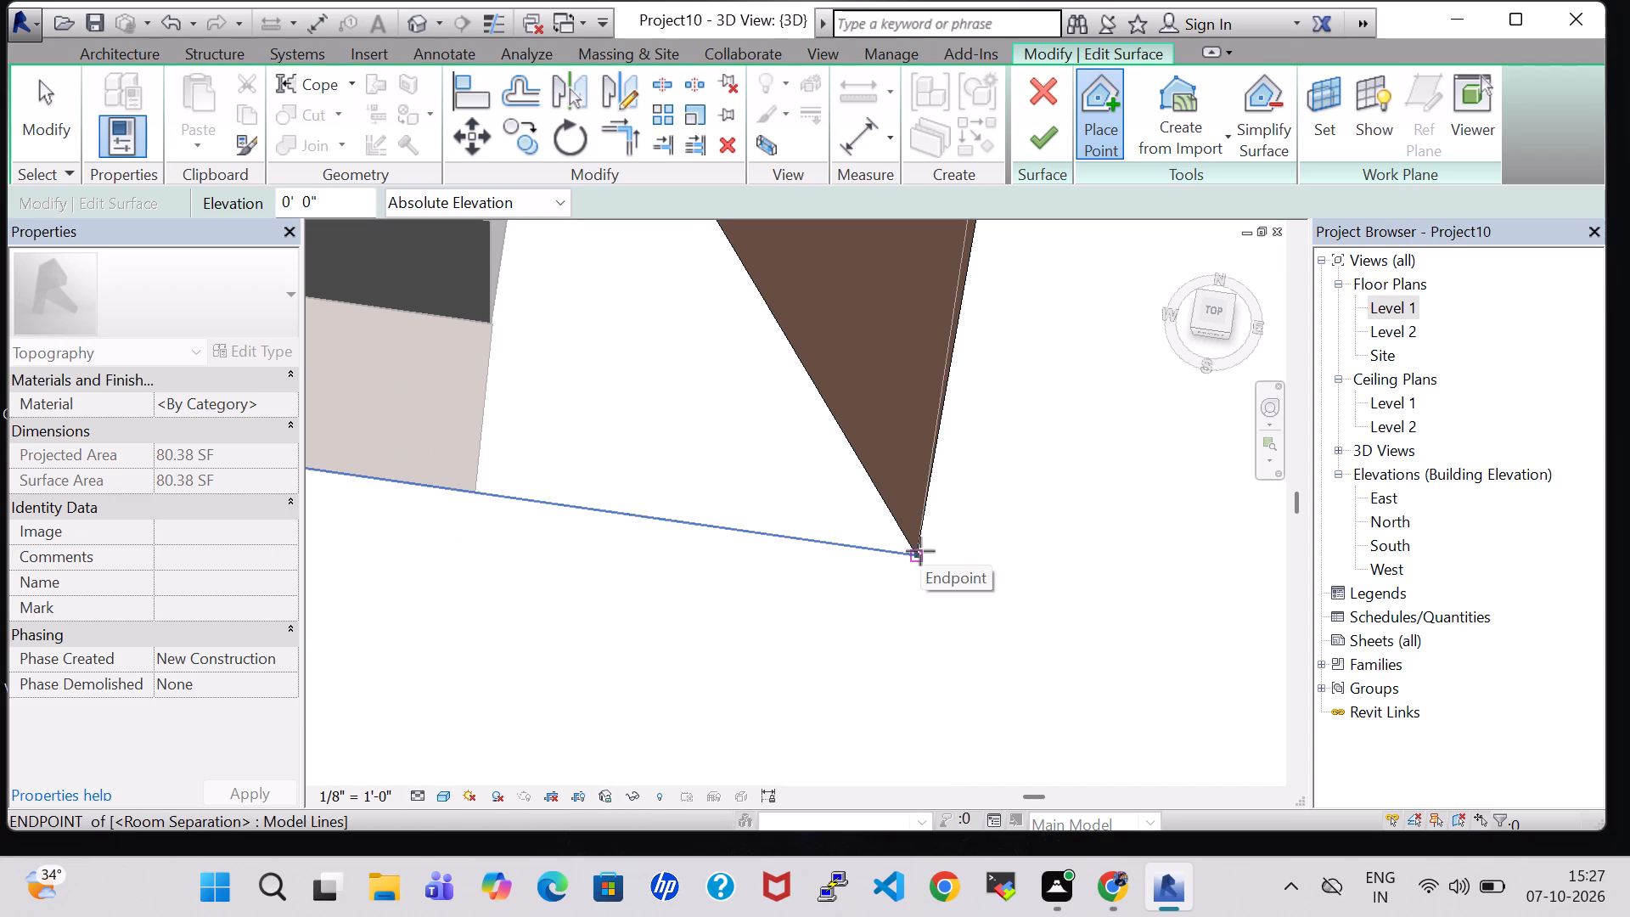
left_click(477, 495)
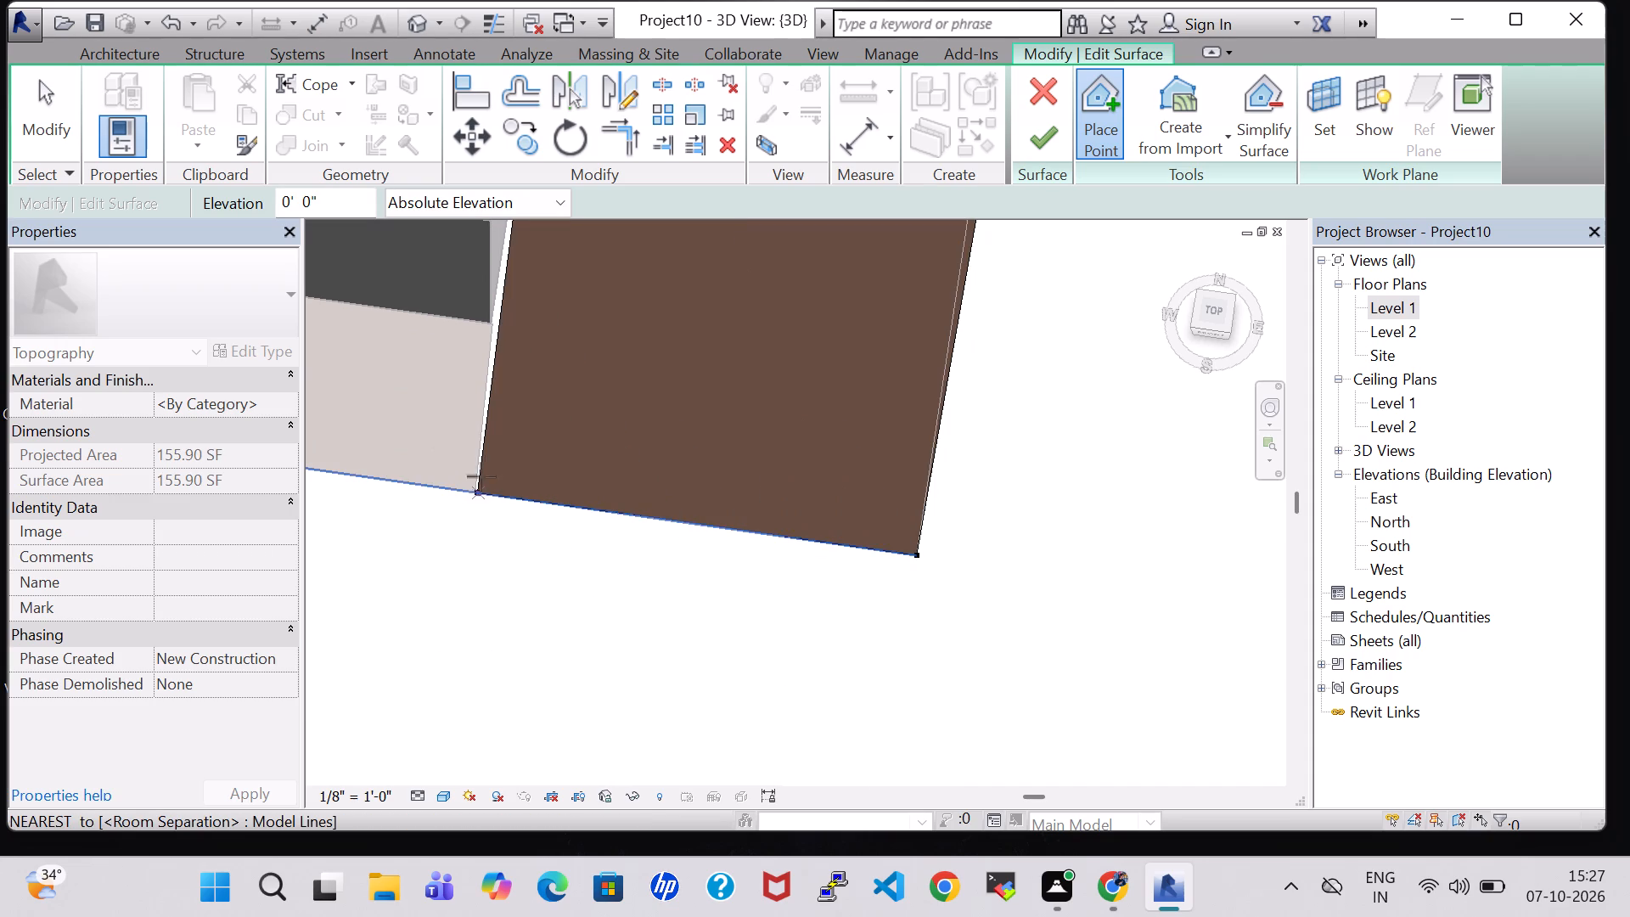
left_click(497, 320)
middle_click_drag(497, 320, 661, 664)
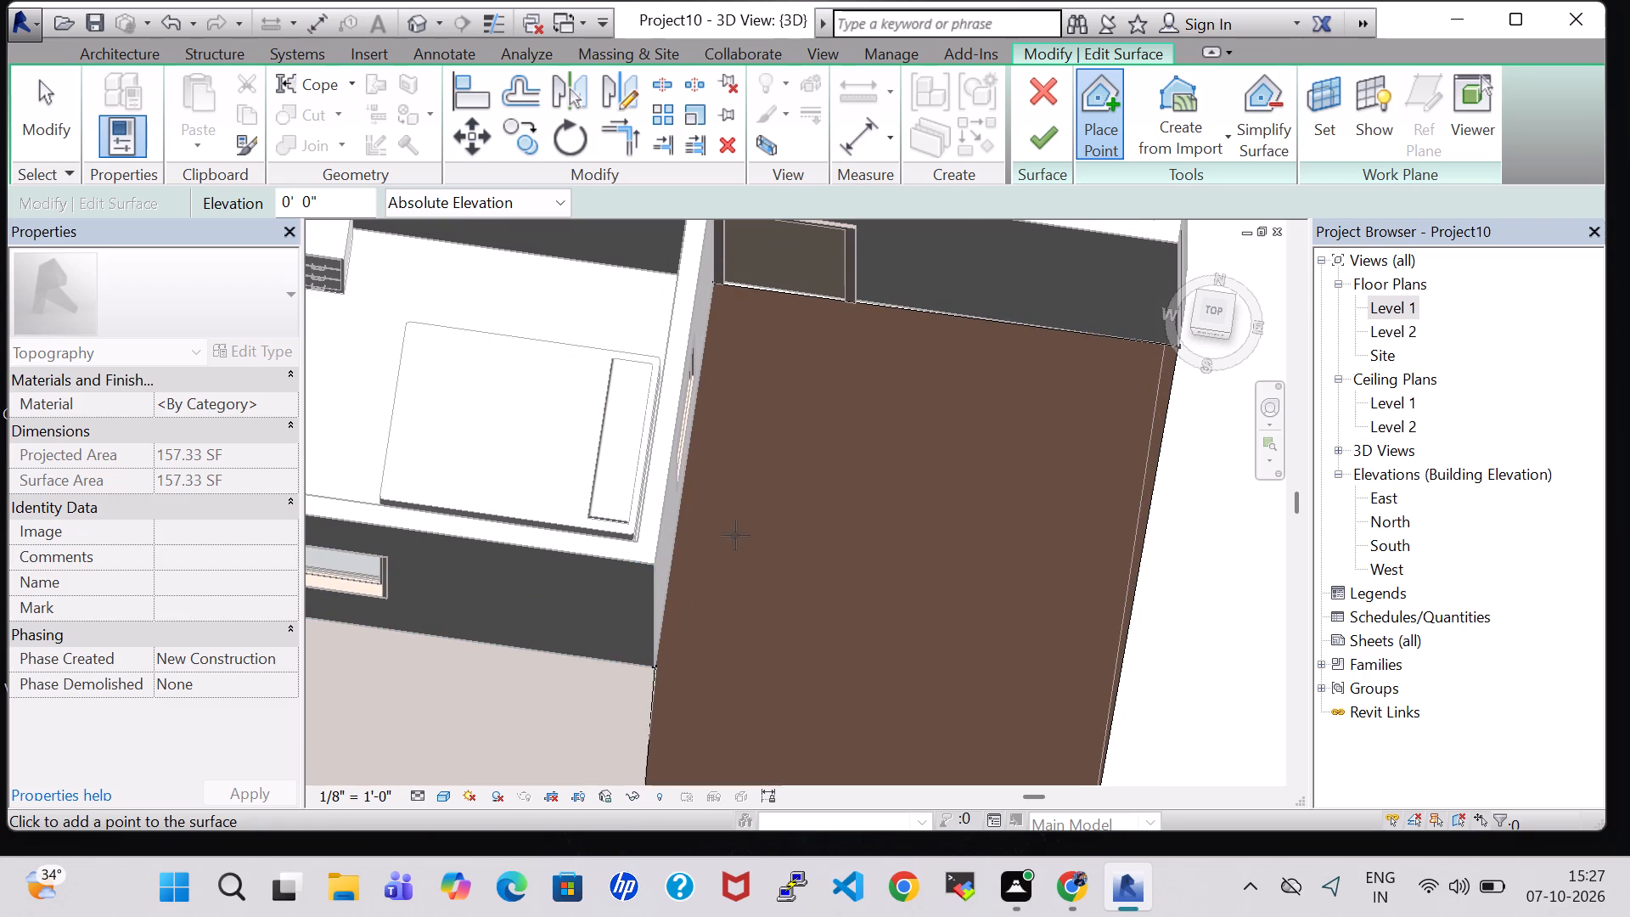
left_click(779, 295)
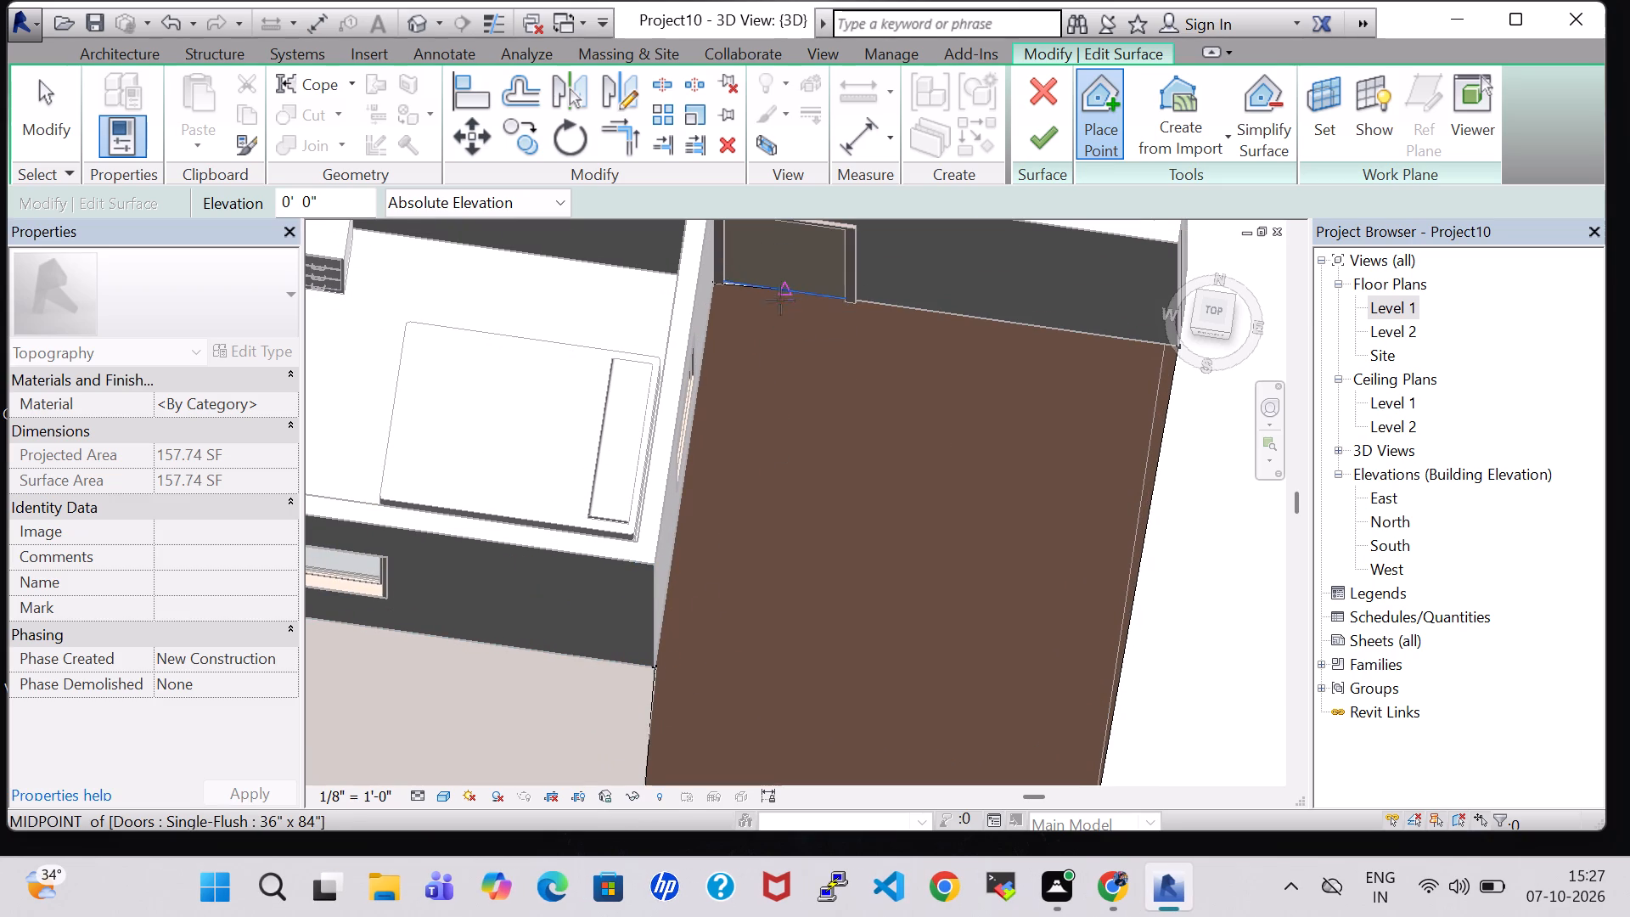
left_click(1032, 138)
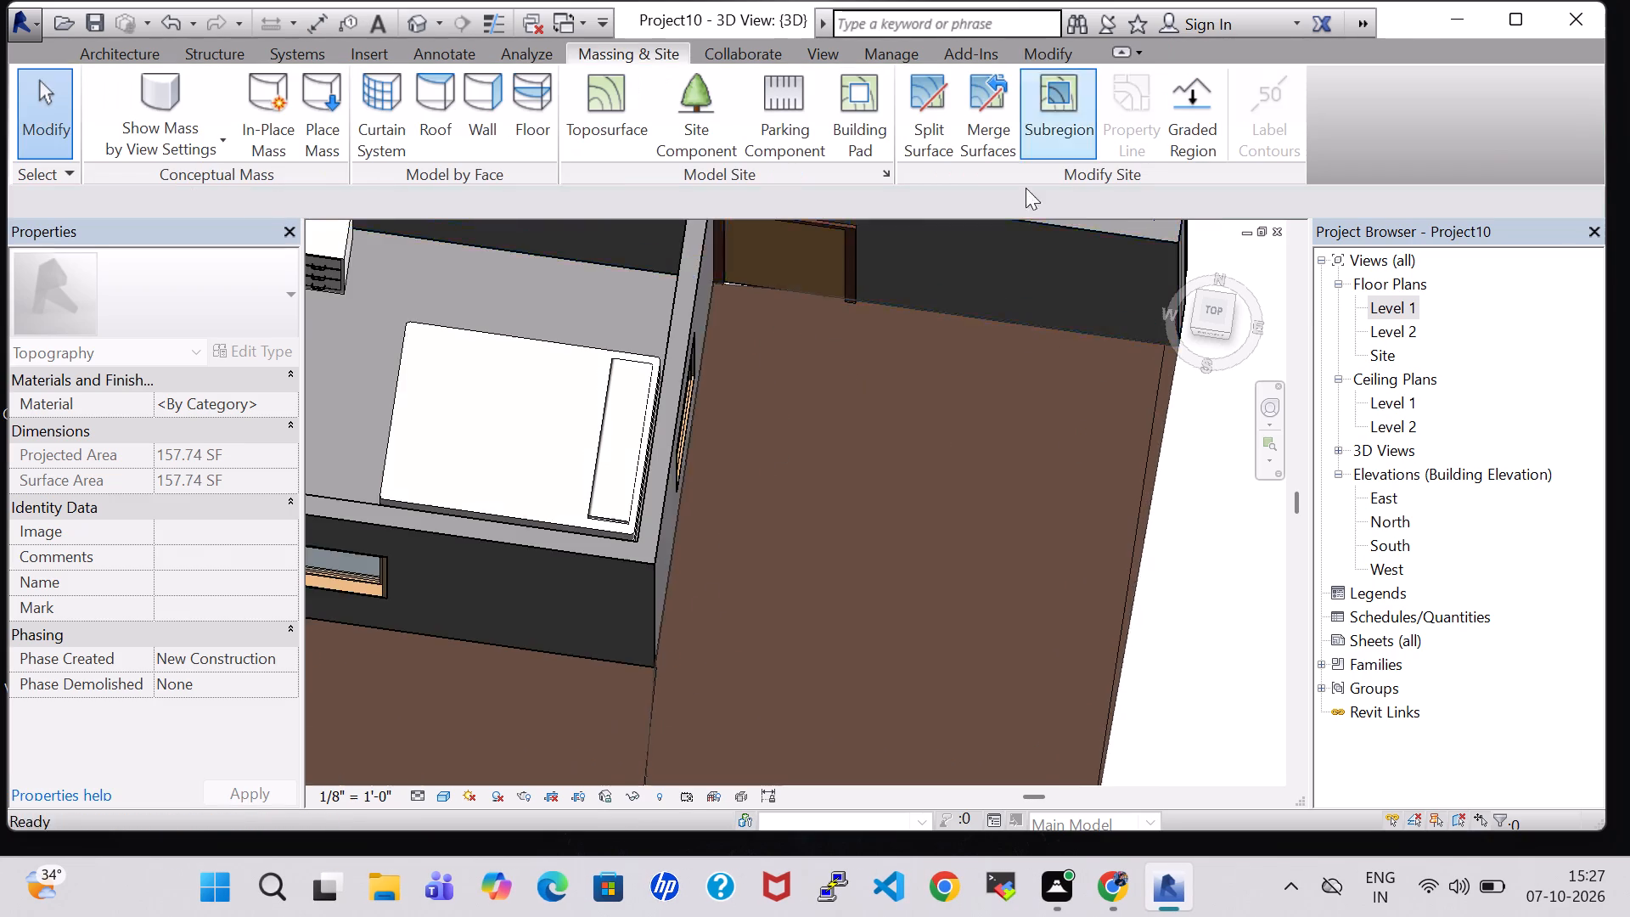
Place a tagged room in the outdoor area south and east of the lower bedroom in the Level 1 floor plan.
scroll(1021, 389, "down", 8)
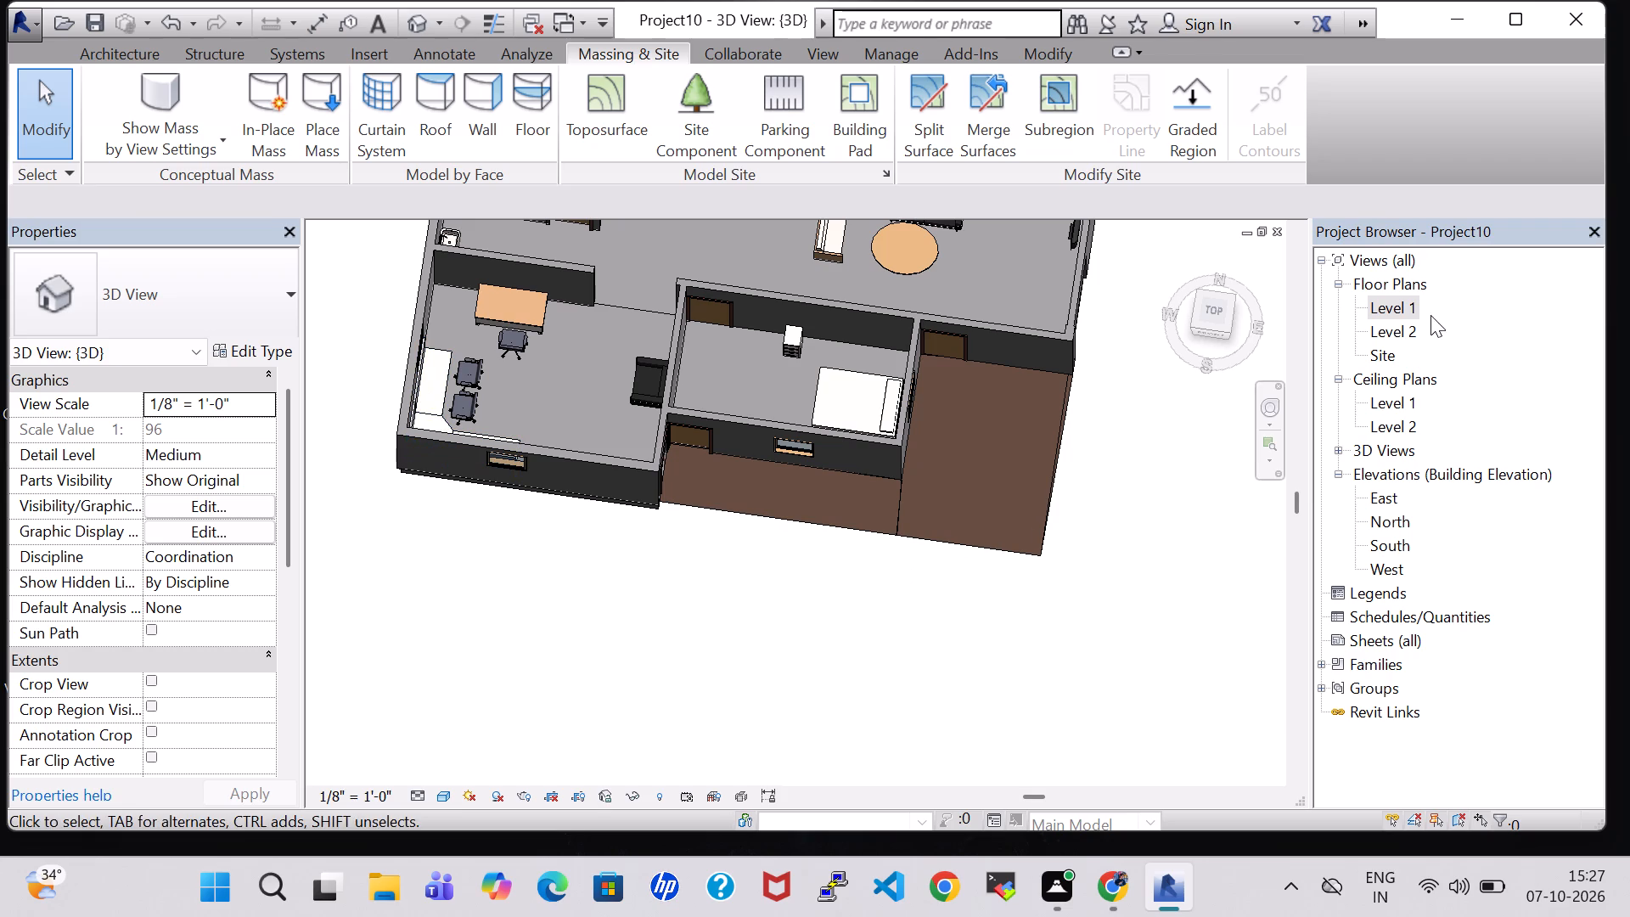
double_click(1404, 305)
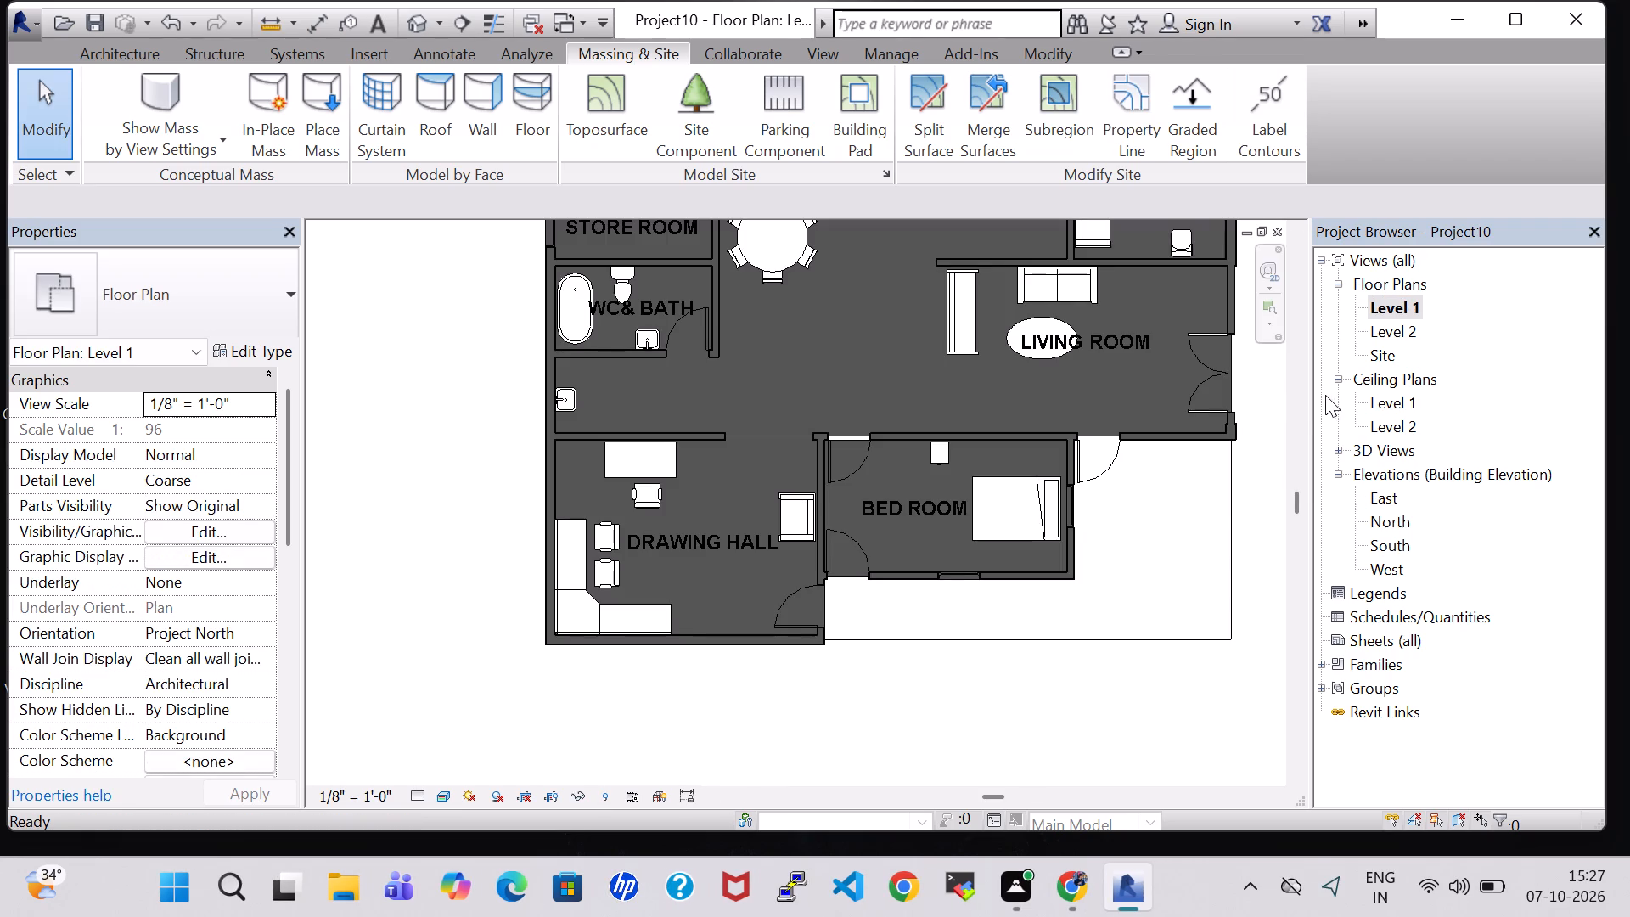
middle_click_drag(1070, 656, 929, 728)
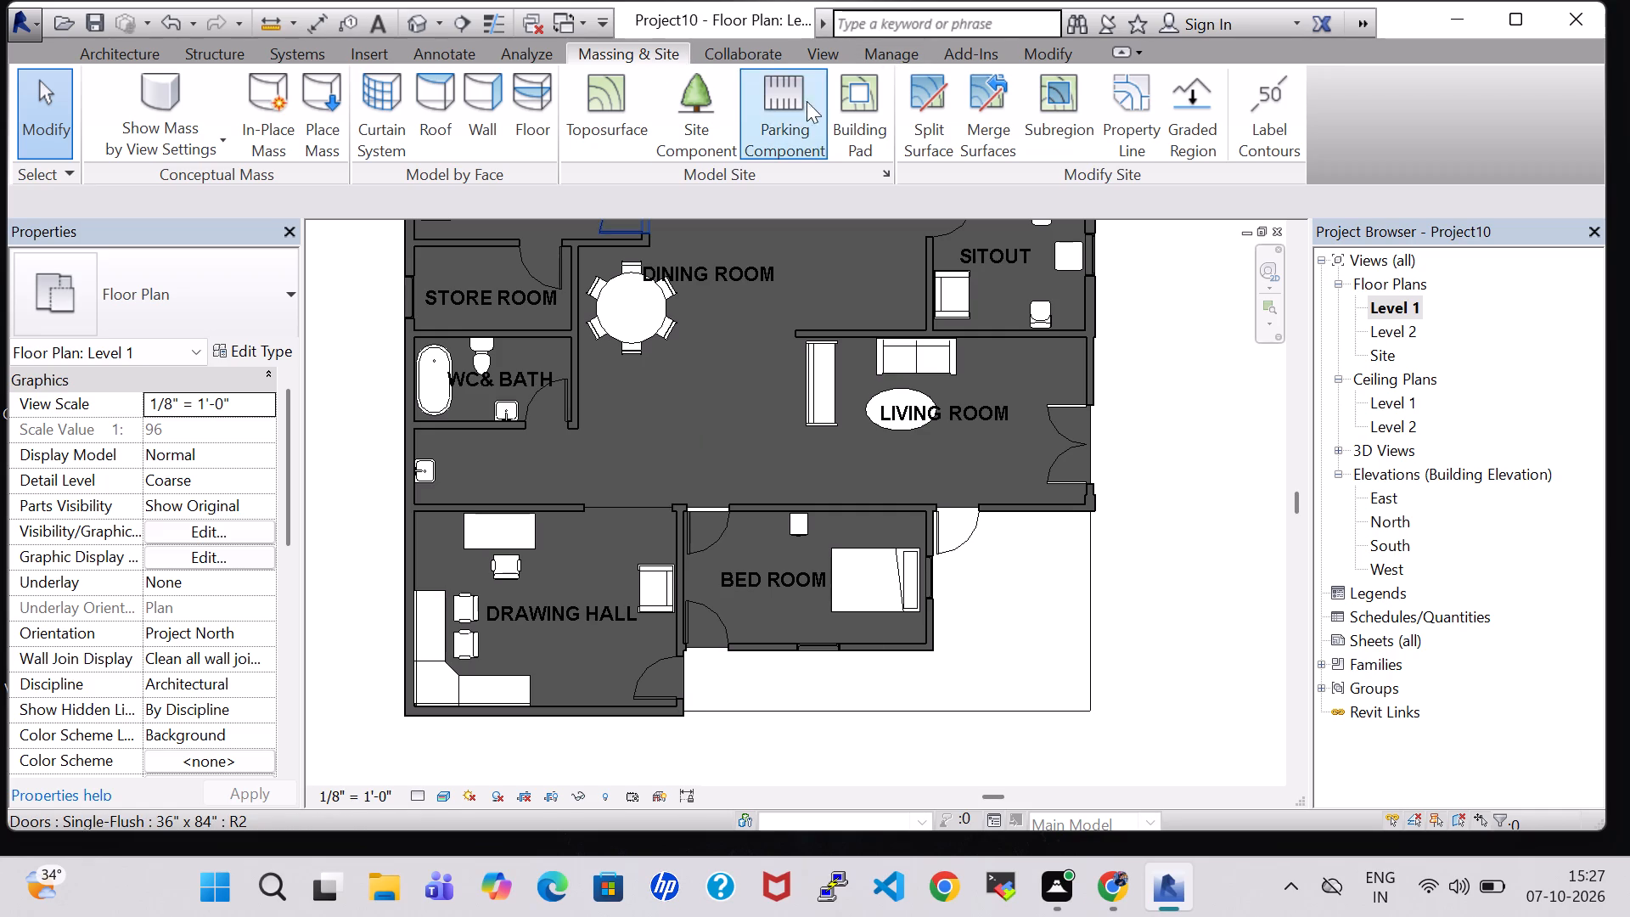
left_click(132, 53)
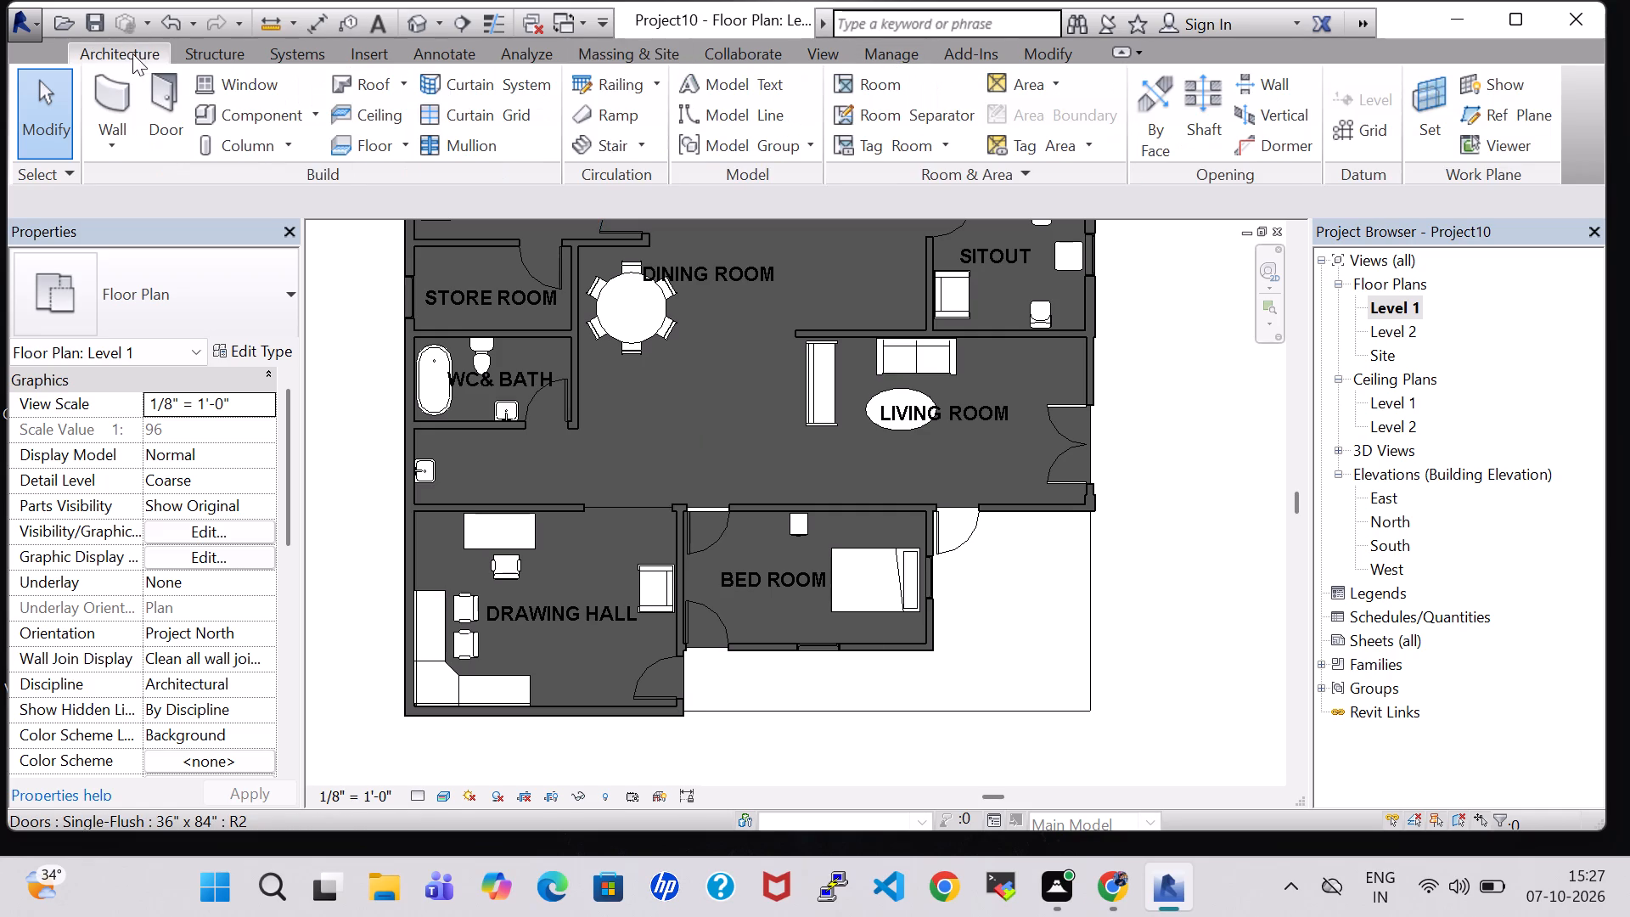
left_click(891, 80)
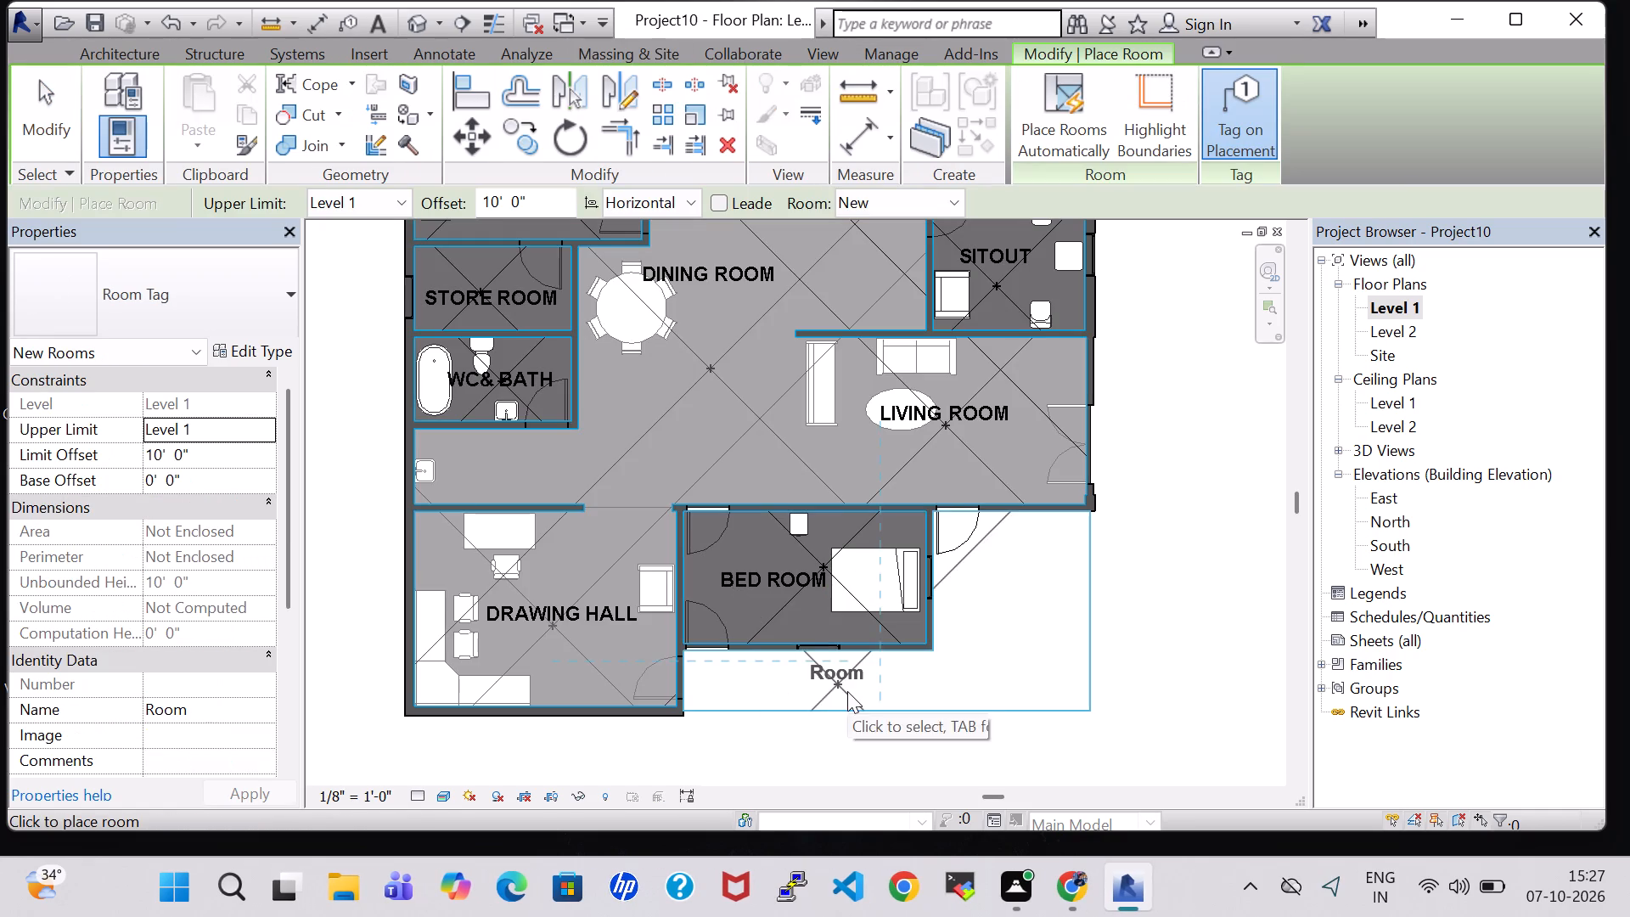
left_click(808, 684)
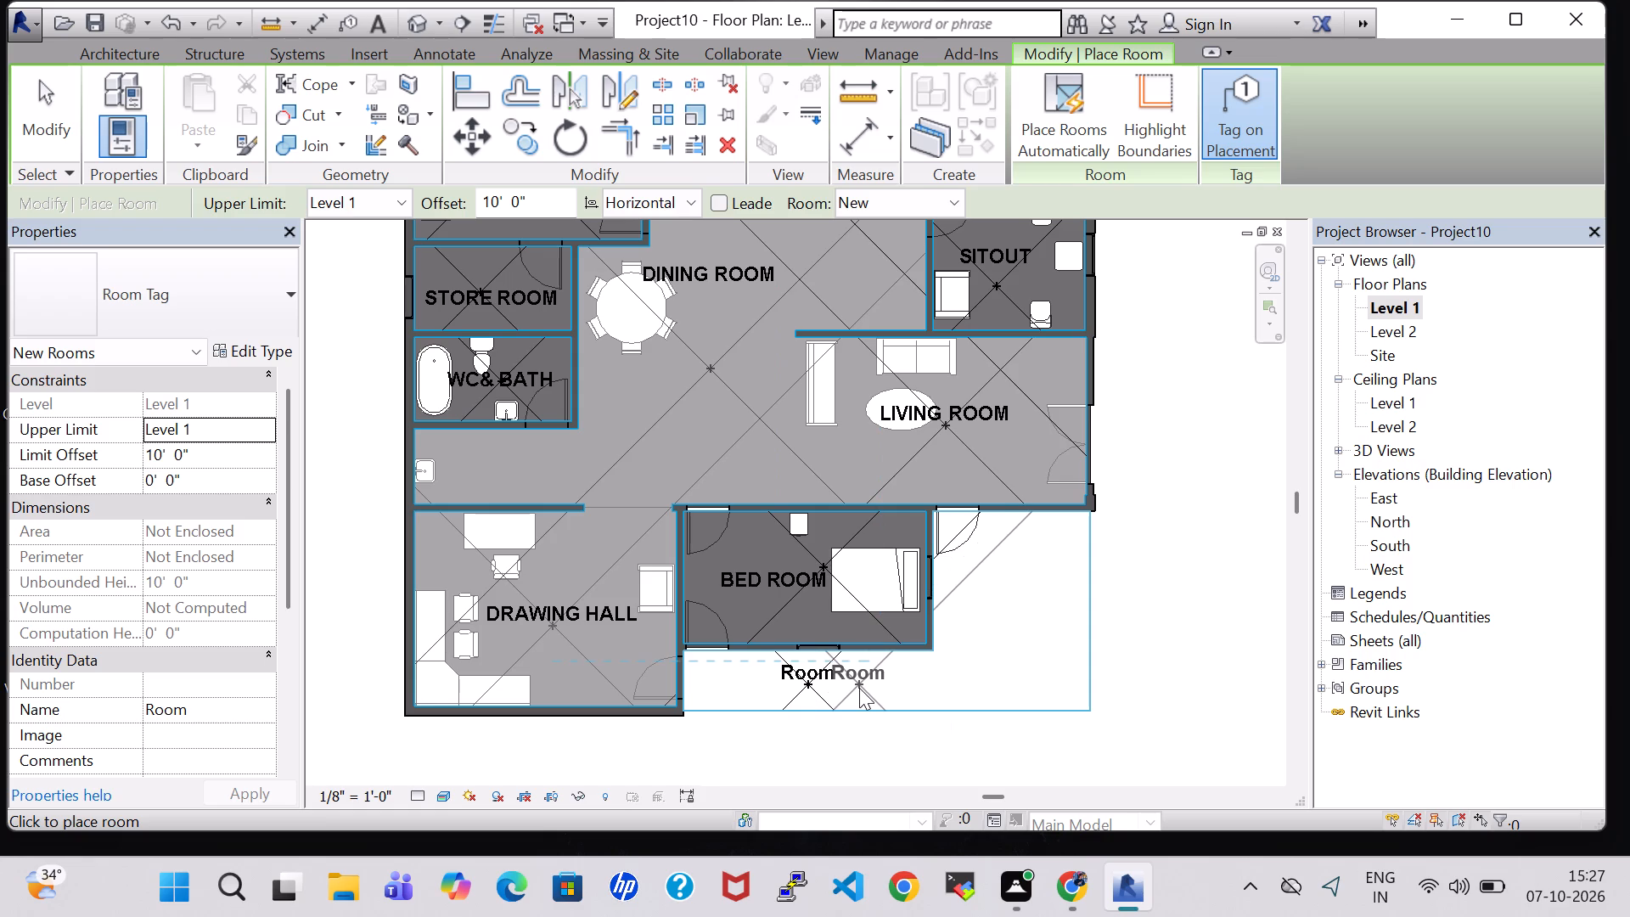
key("Escape")
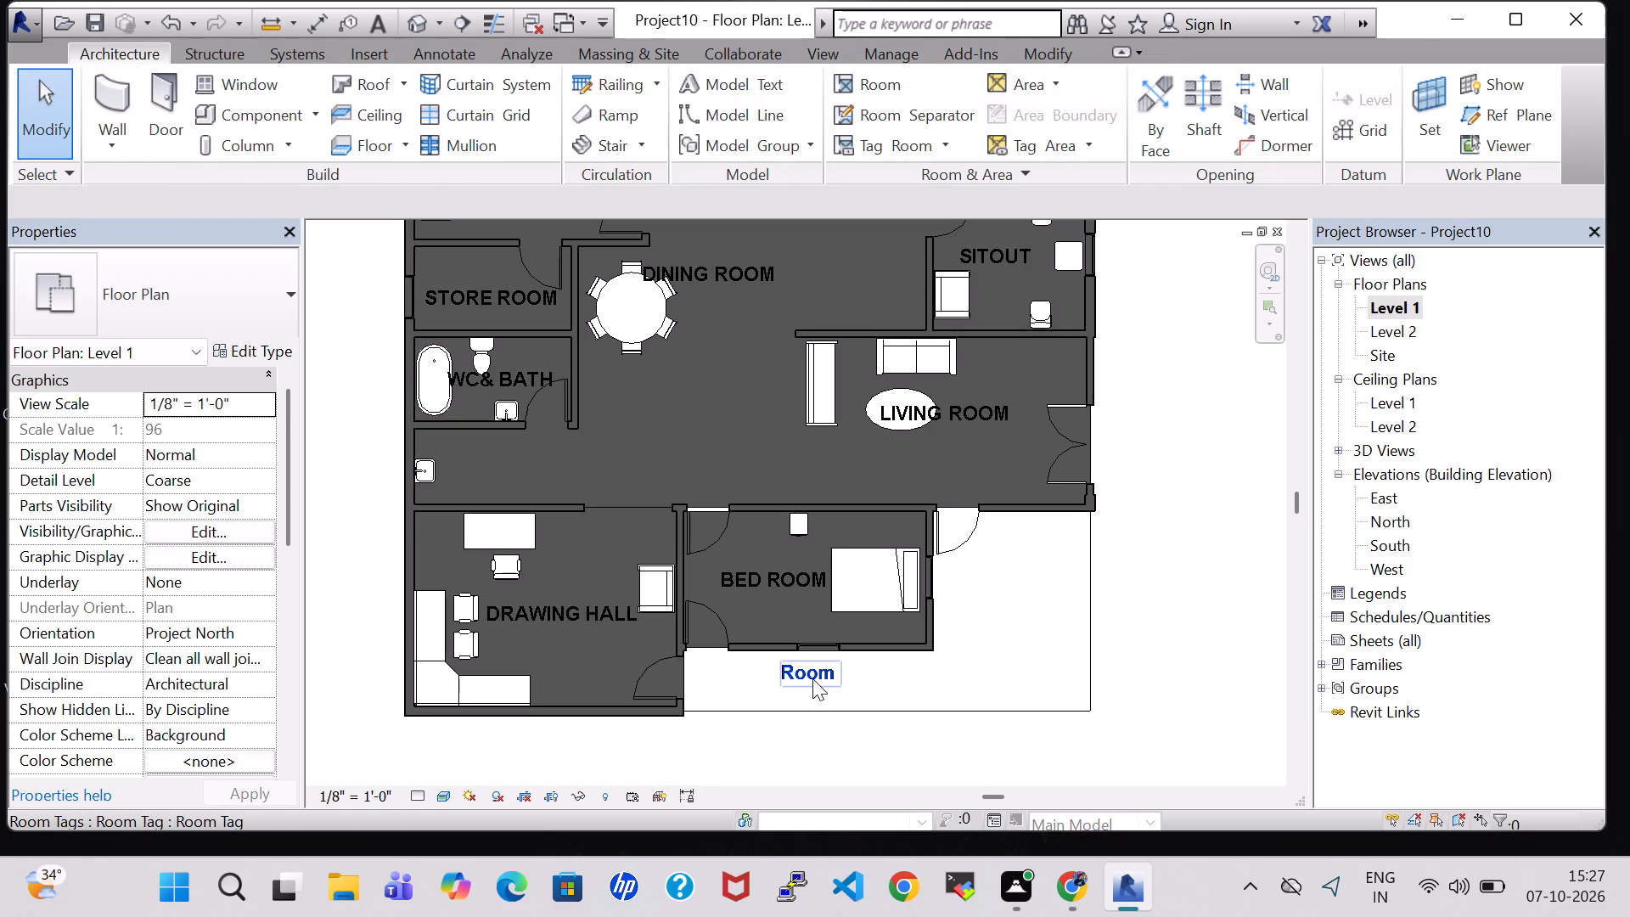
Rename the new outdoor room below the bedroom as VERANDA.
left_click(812, 678)
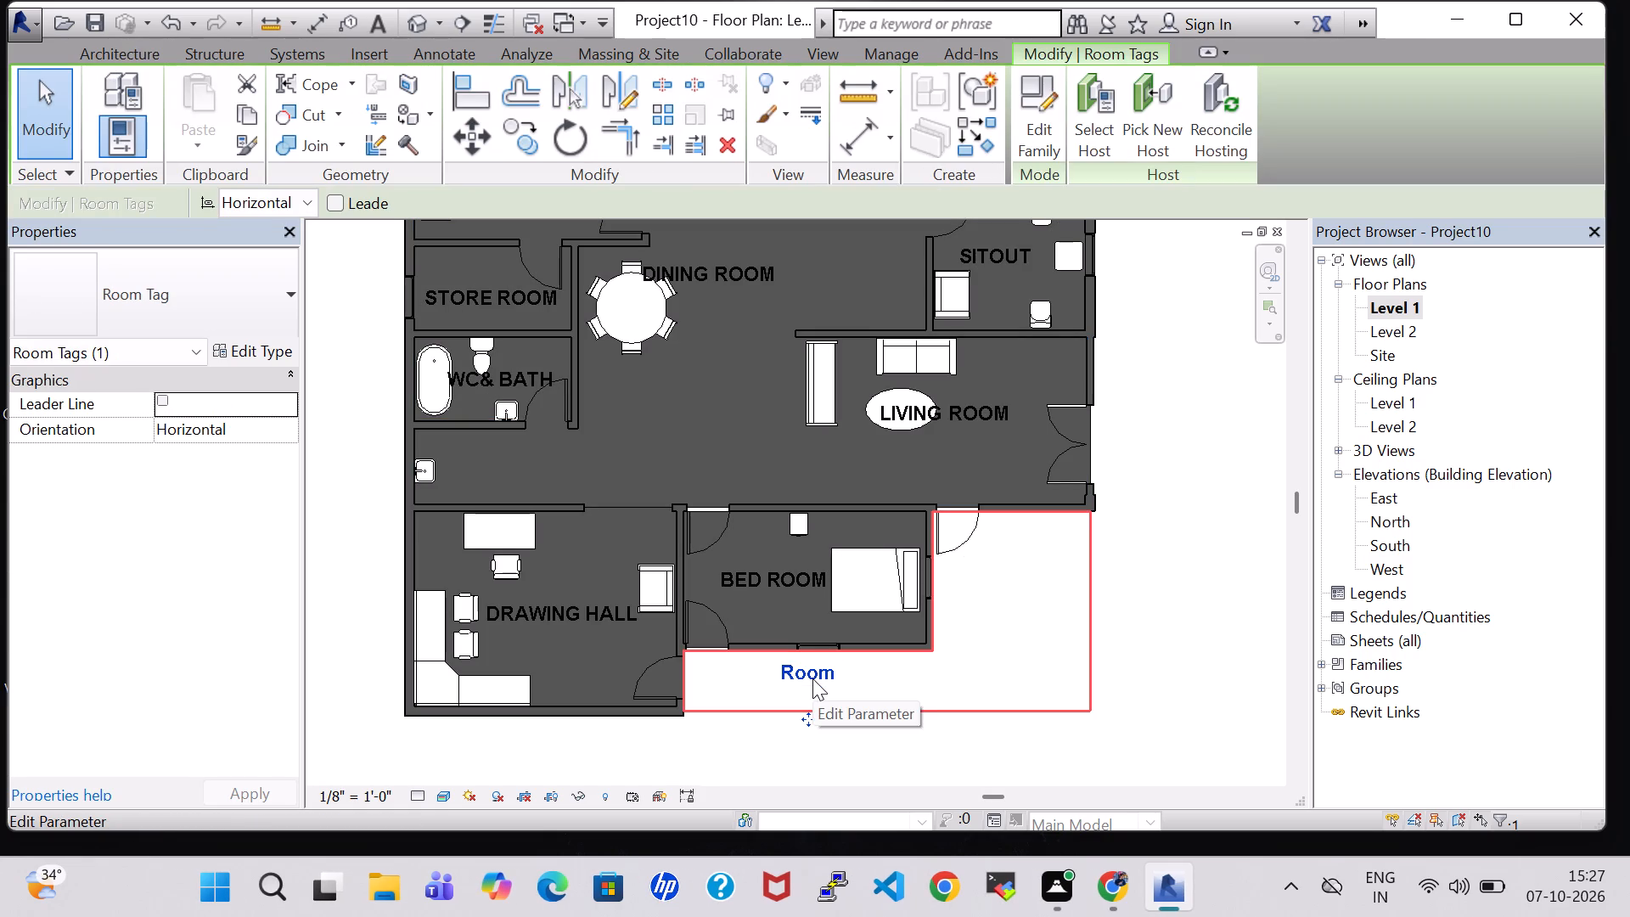
left_click(812, 678)
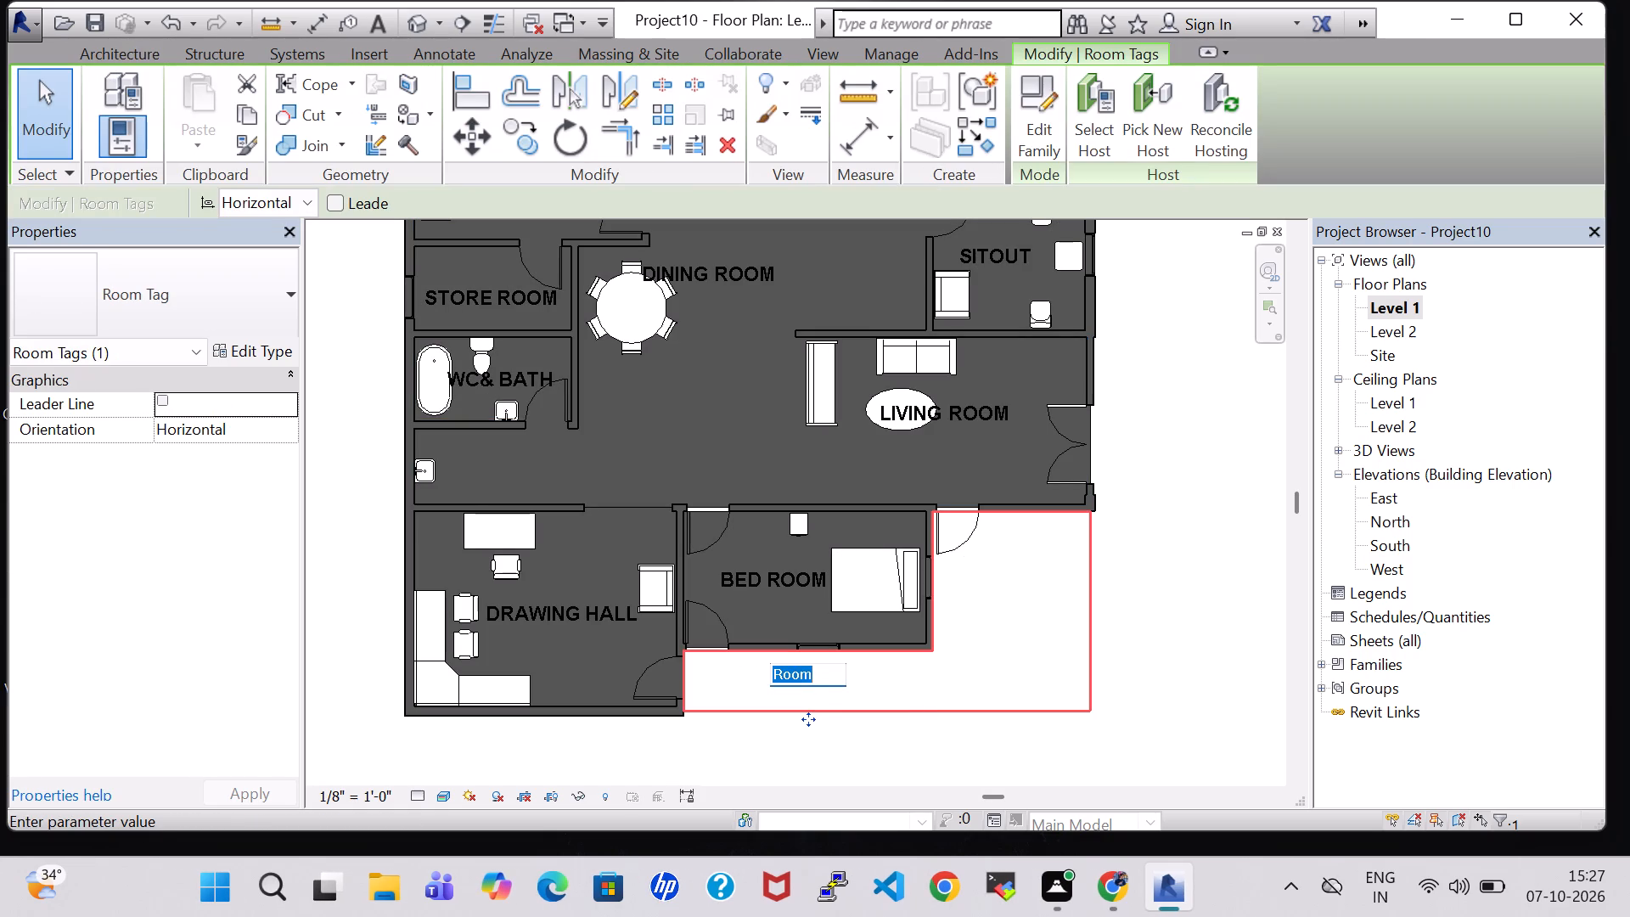
key("BackSpace")
key("v")
type("ERANDA")
key("Return")
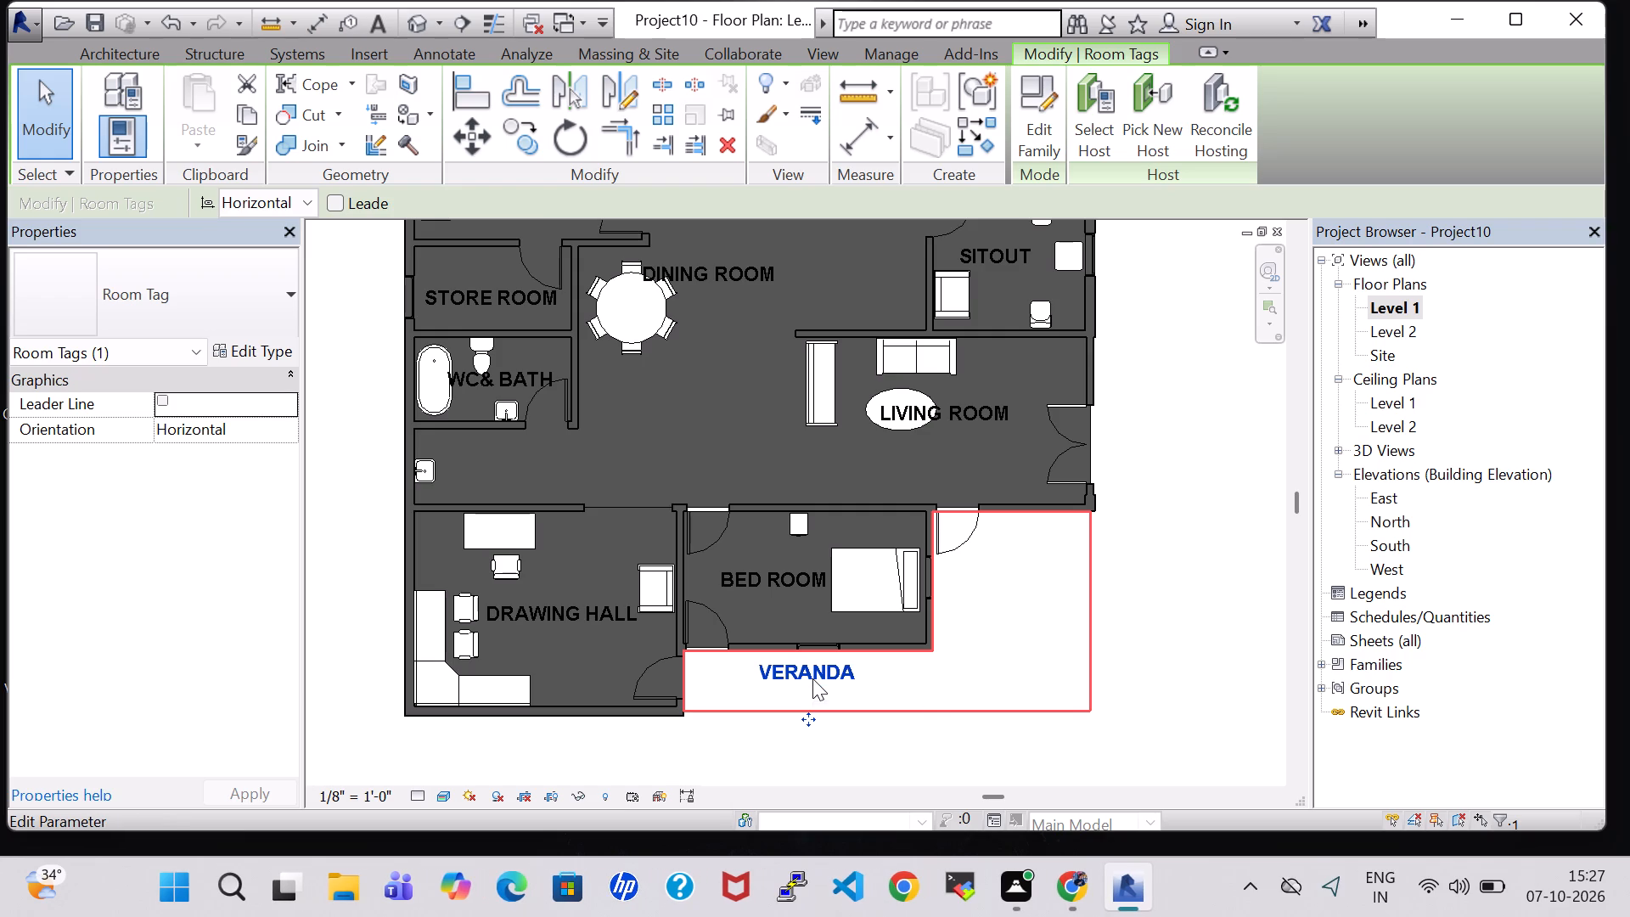
left_click(1177, 594)
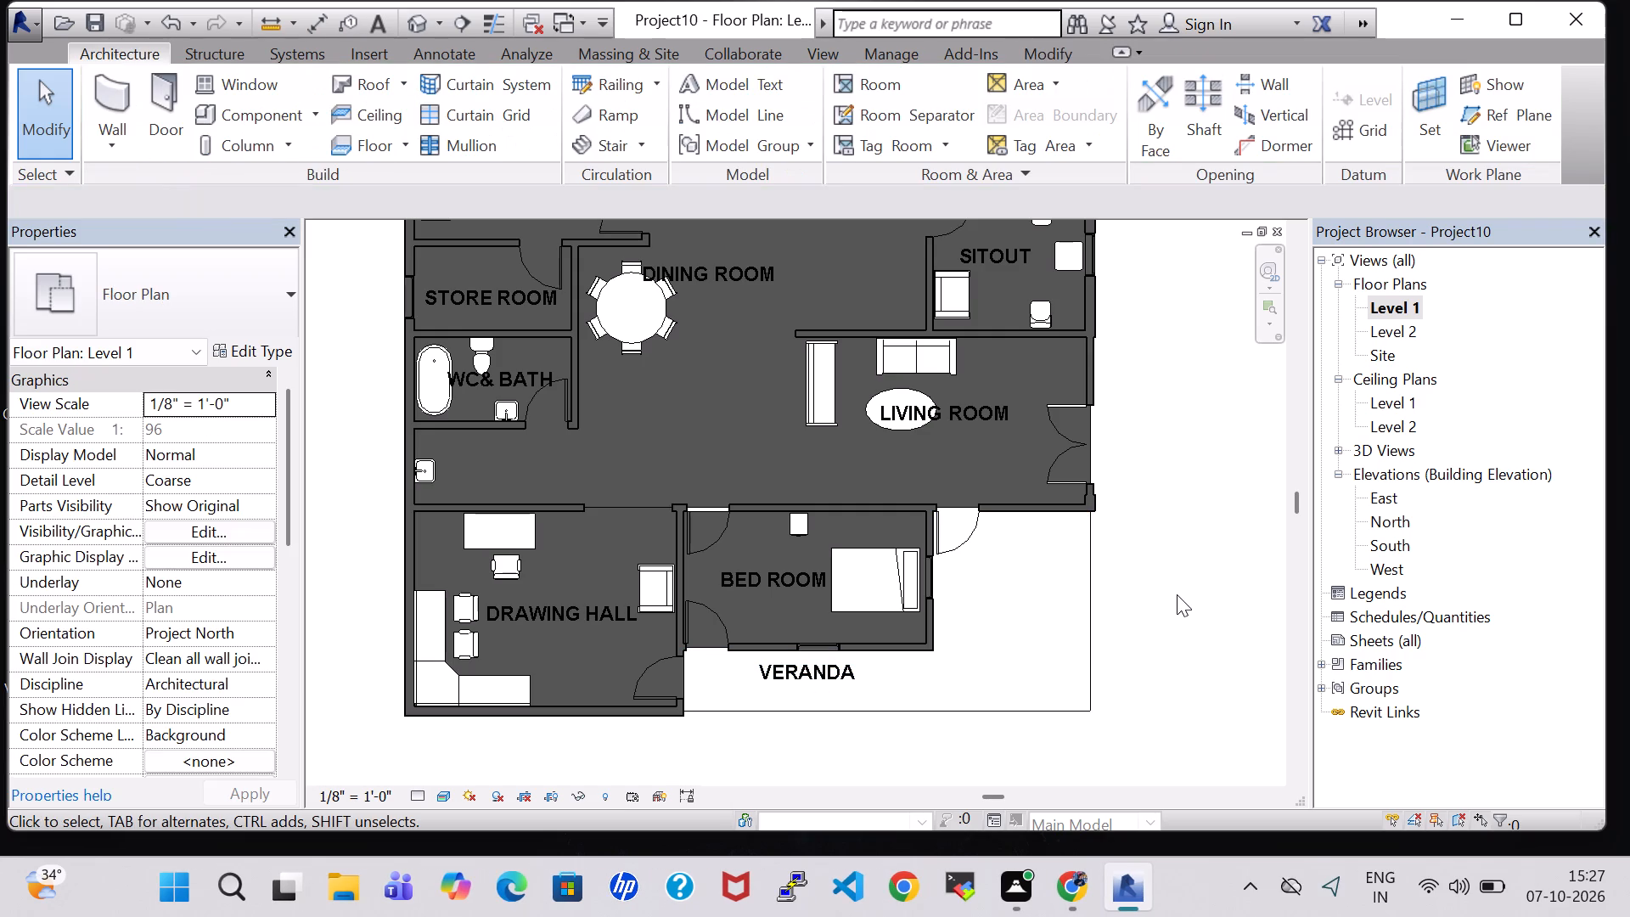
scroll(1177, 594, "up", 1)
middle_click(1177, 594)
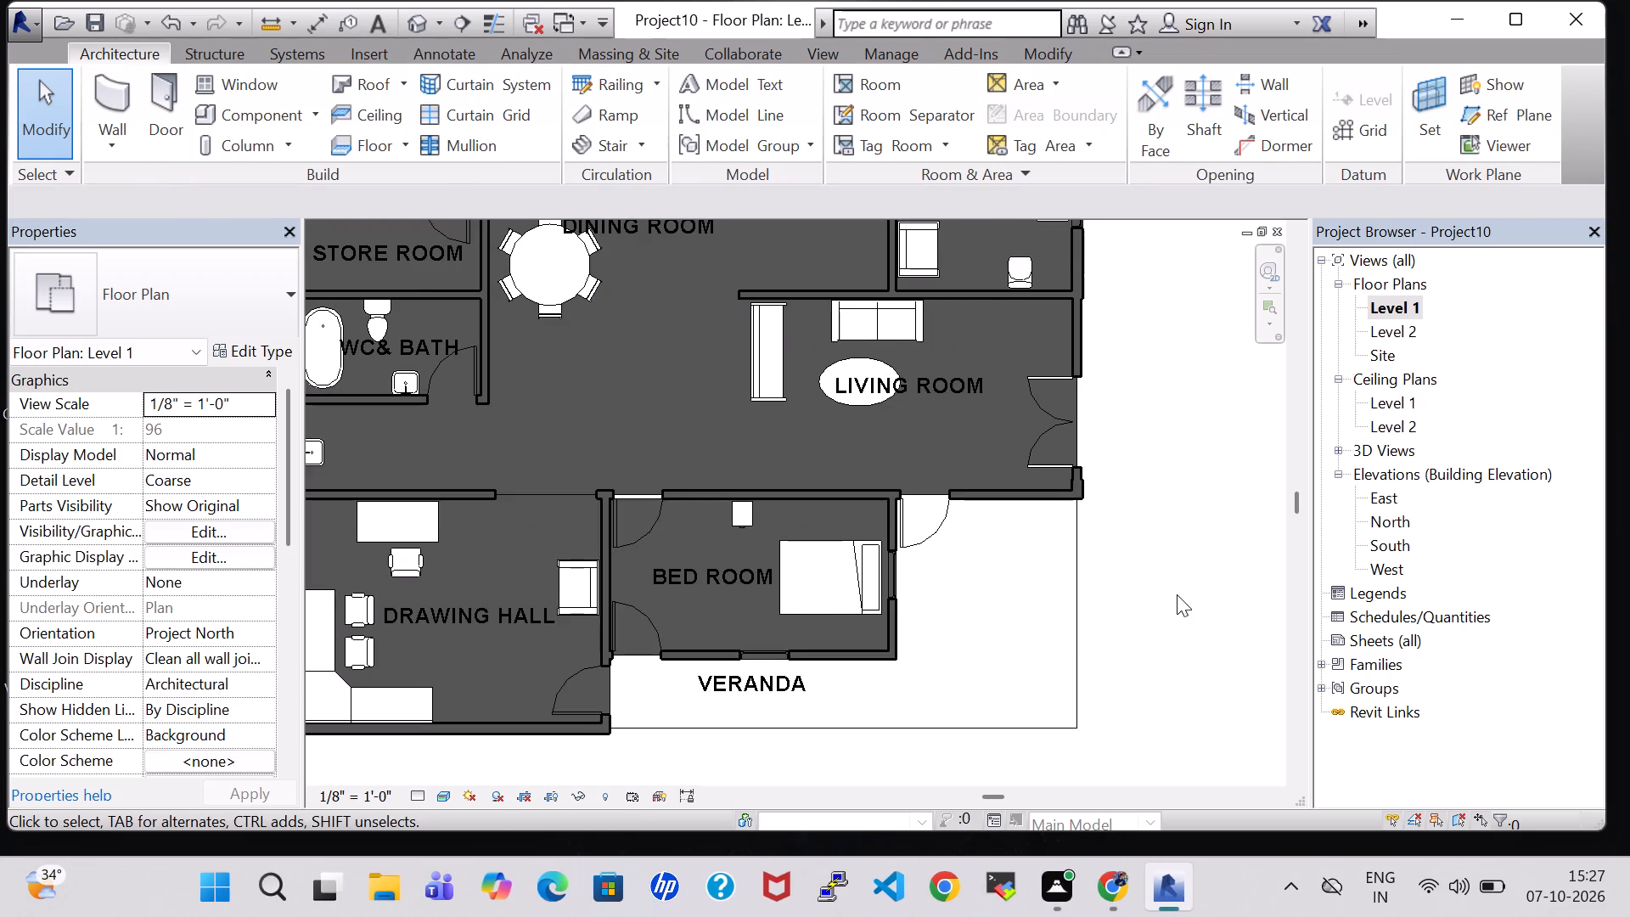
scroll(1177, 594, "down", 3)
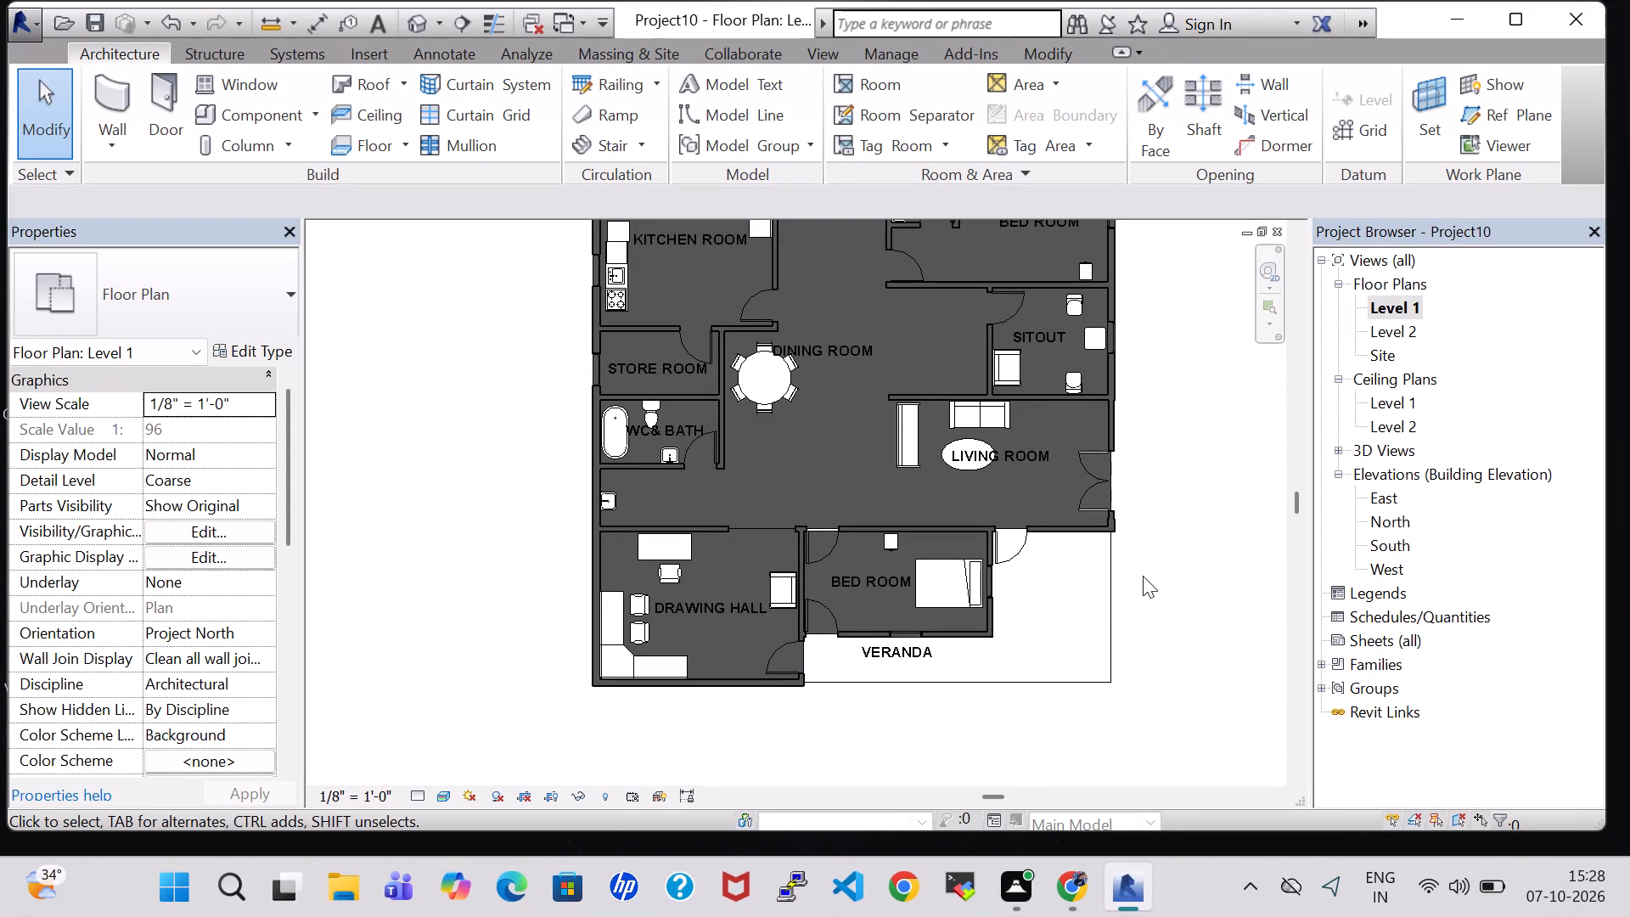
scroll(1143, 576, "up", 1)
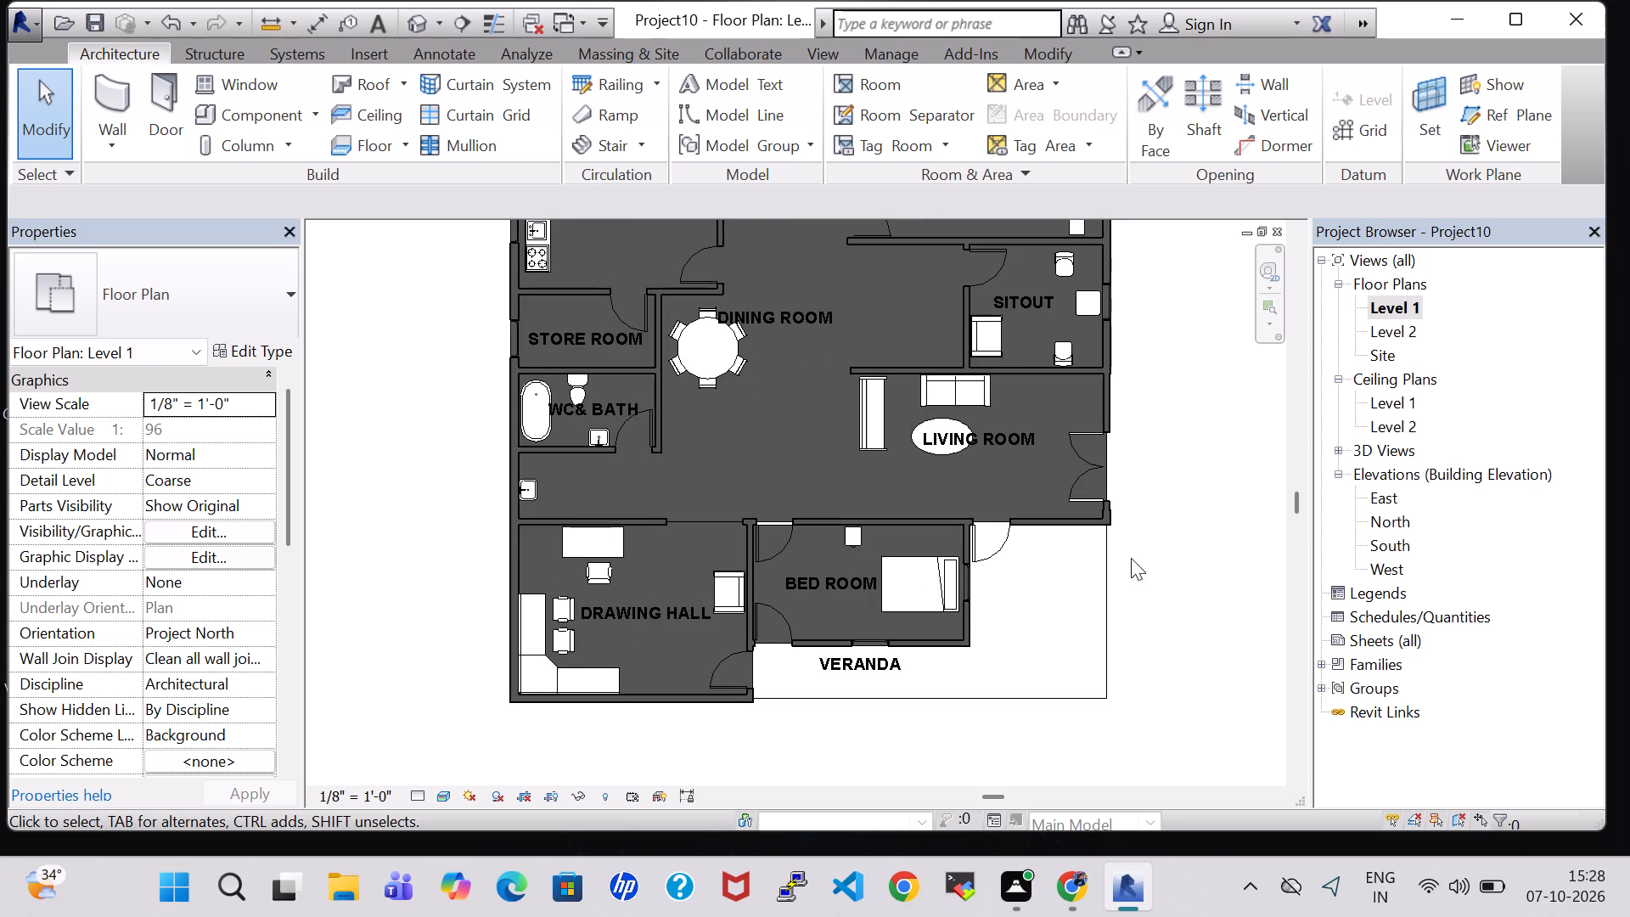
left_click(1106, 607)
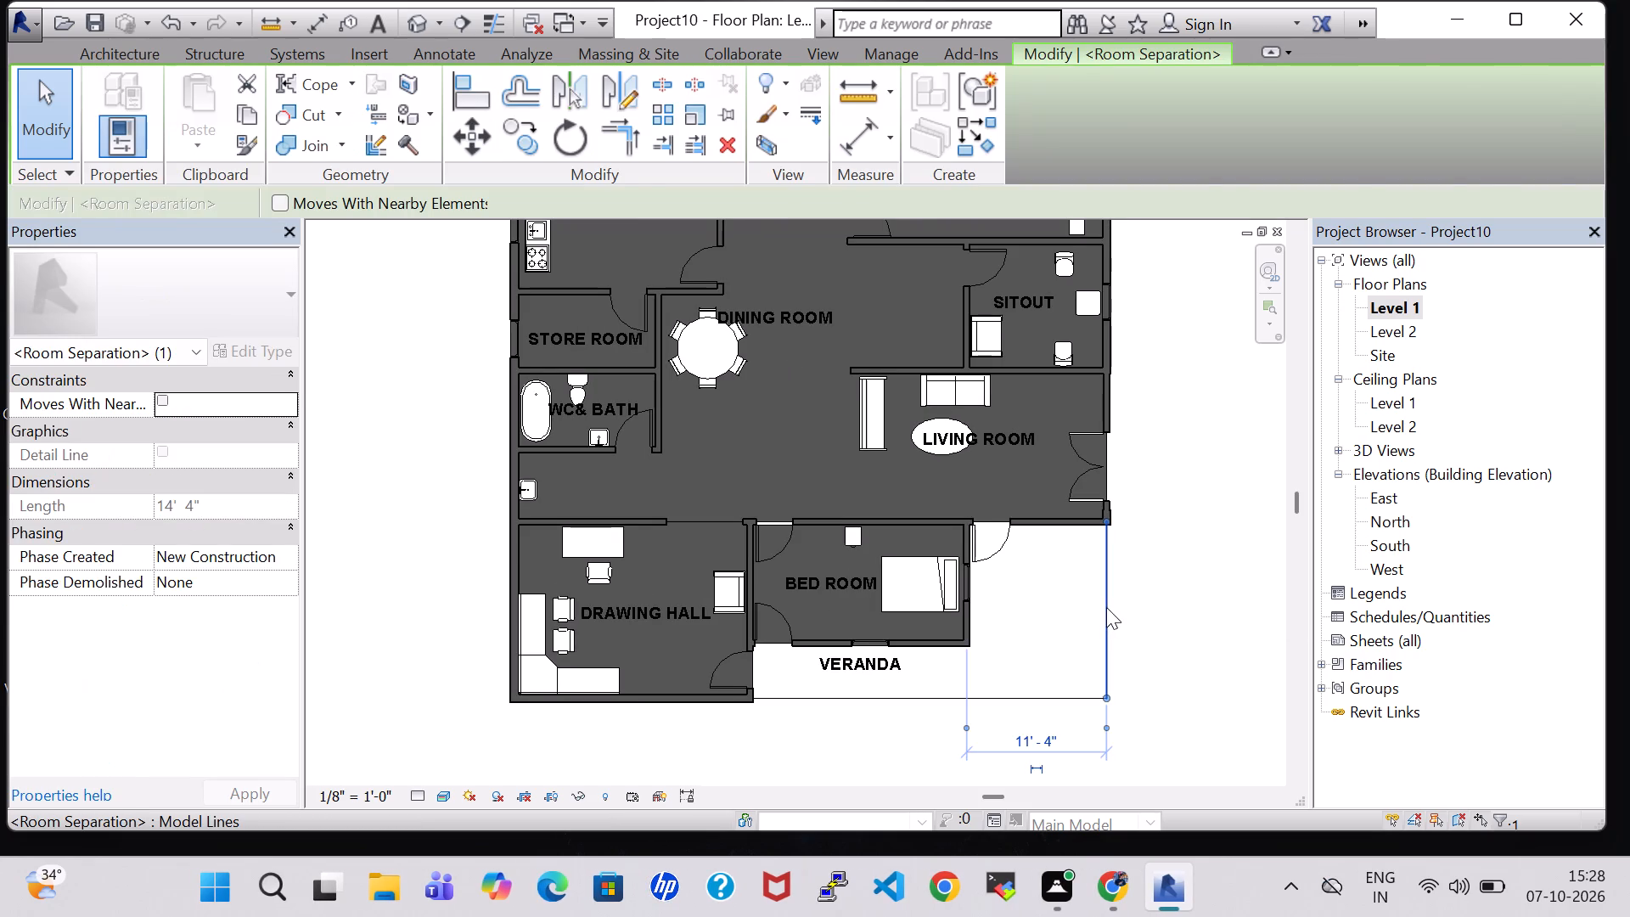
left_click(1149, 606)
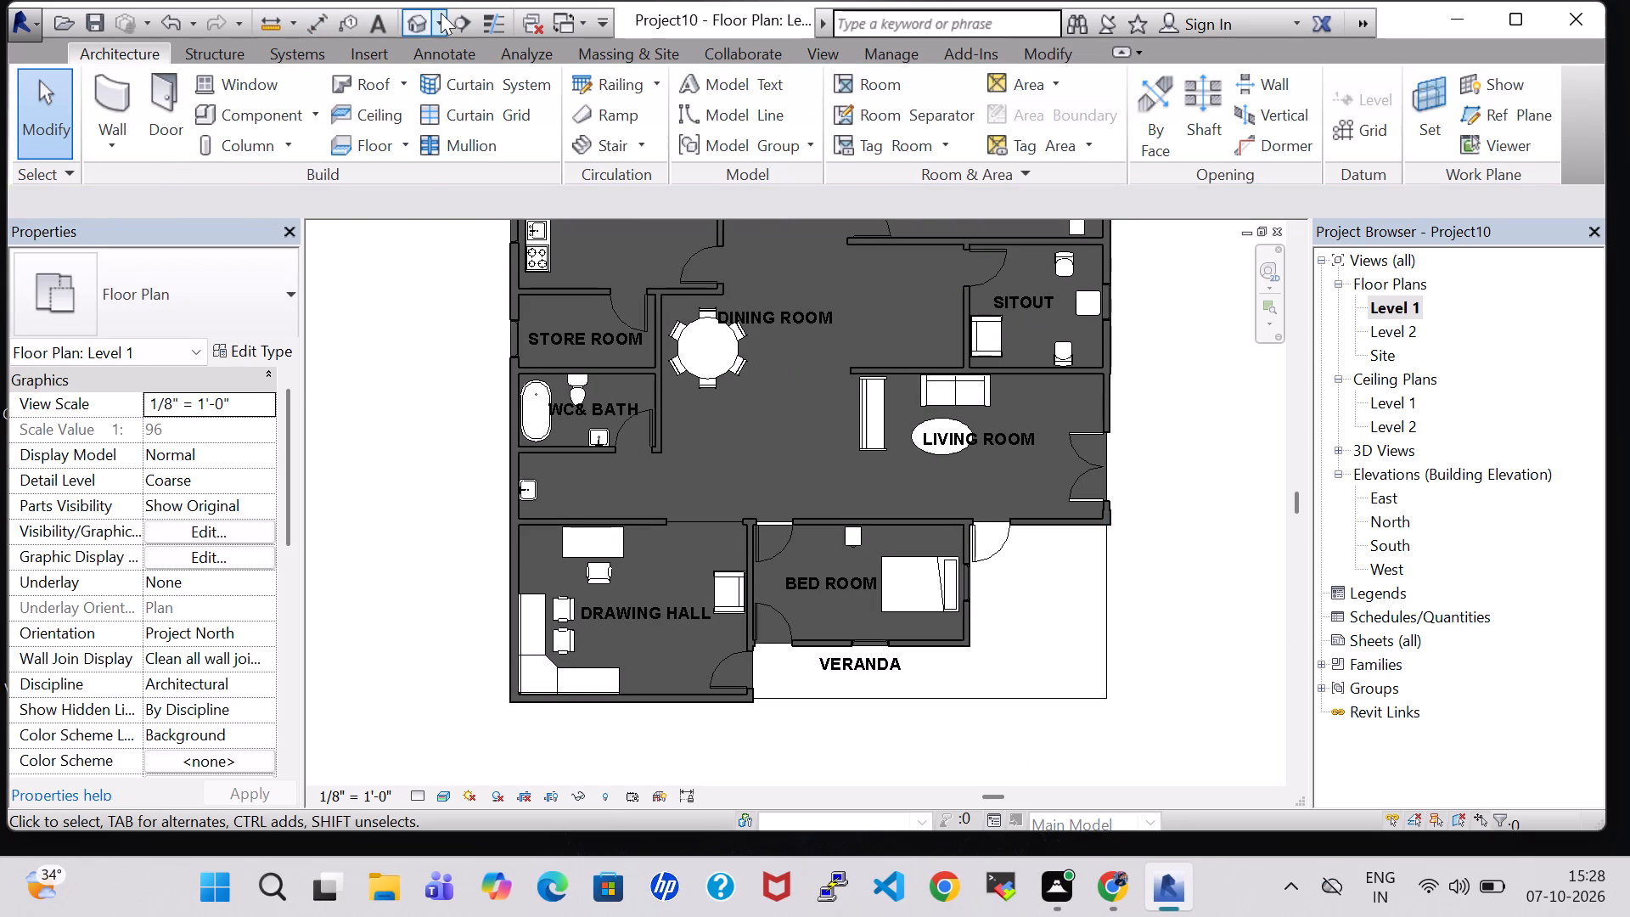
Examine in 3D how the veranda toposurfaces meet the walls and floor edges around the bedroom, living room and drawing hall.
left_click(408, 19)
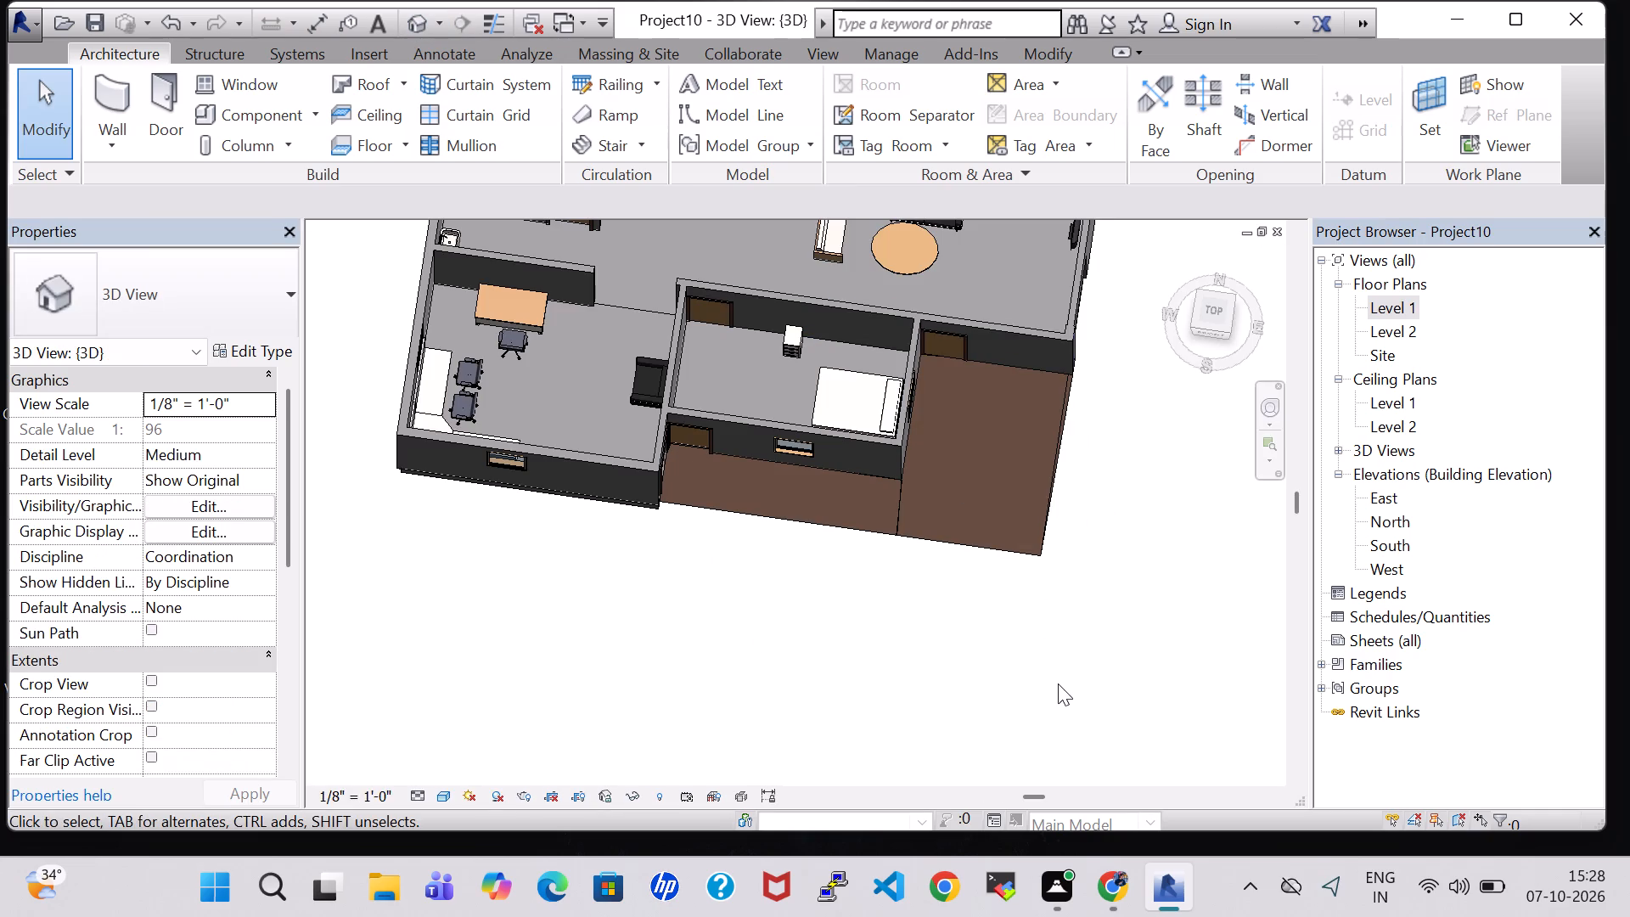
middle_click(1058, 684)
middle_click_drag(1058, 684, 1022, 617)
scroll(1058, 684, "up", 1)
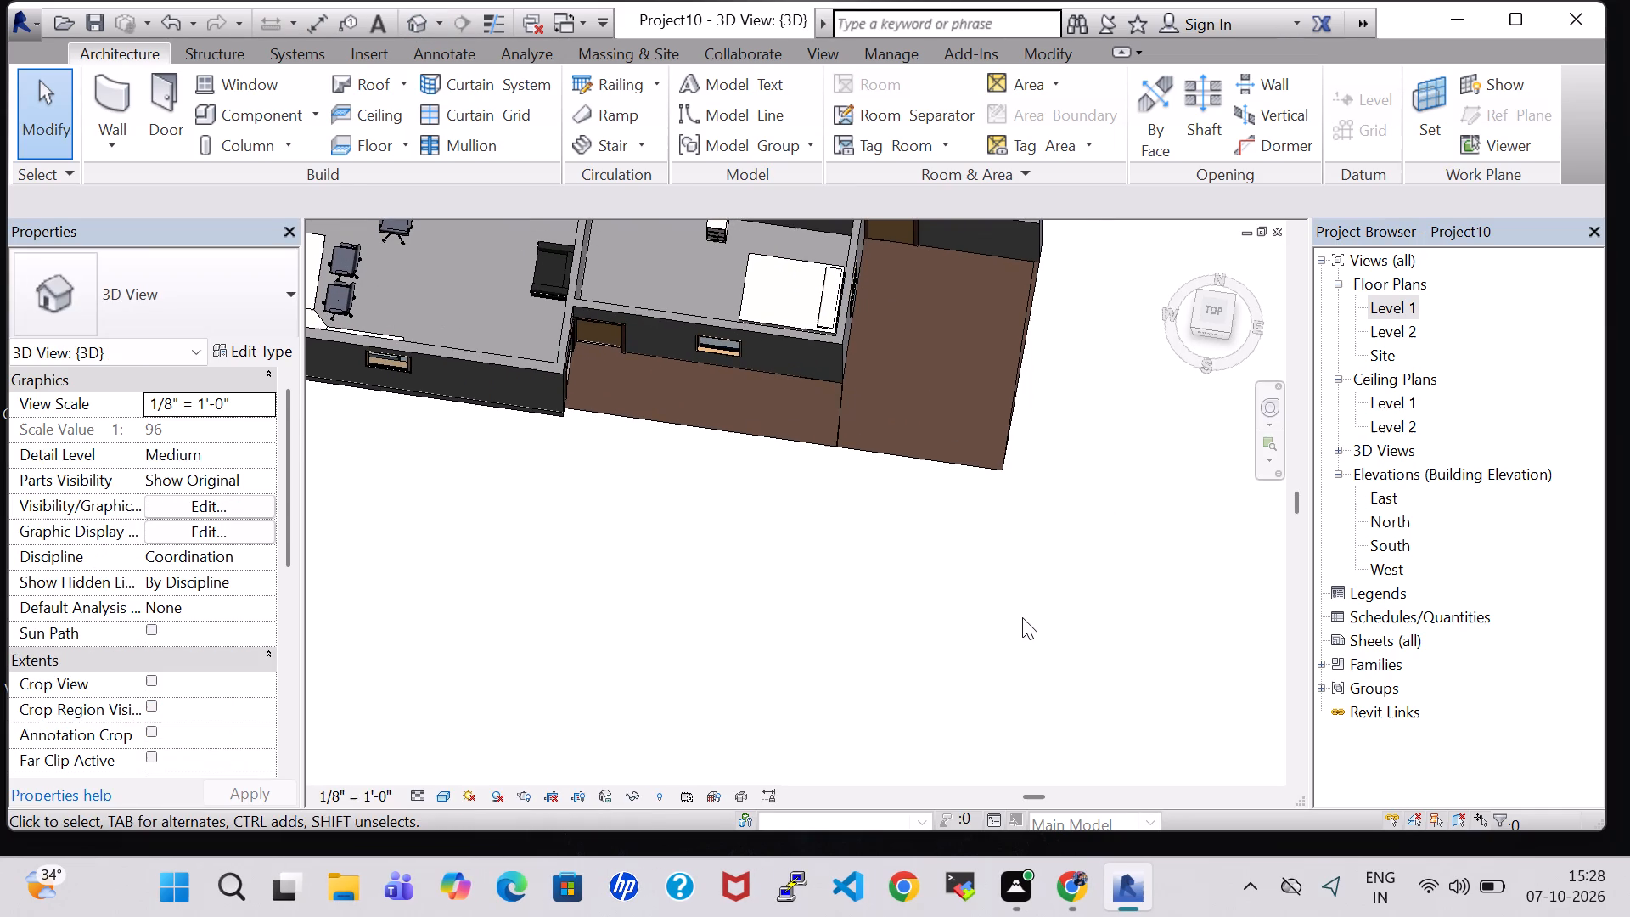
scroll(1022, 617, "up", 1, "shift")
middle_click_drag(1022, 617, 1002, 370, "shift")
scroll(1130, 357, "up", 1, "shift")
middle_click_drag(1130, 357, 1128, 360, "shift")
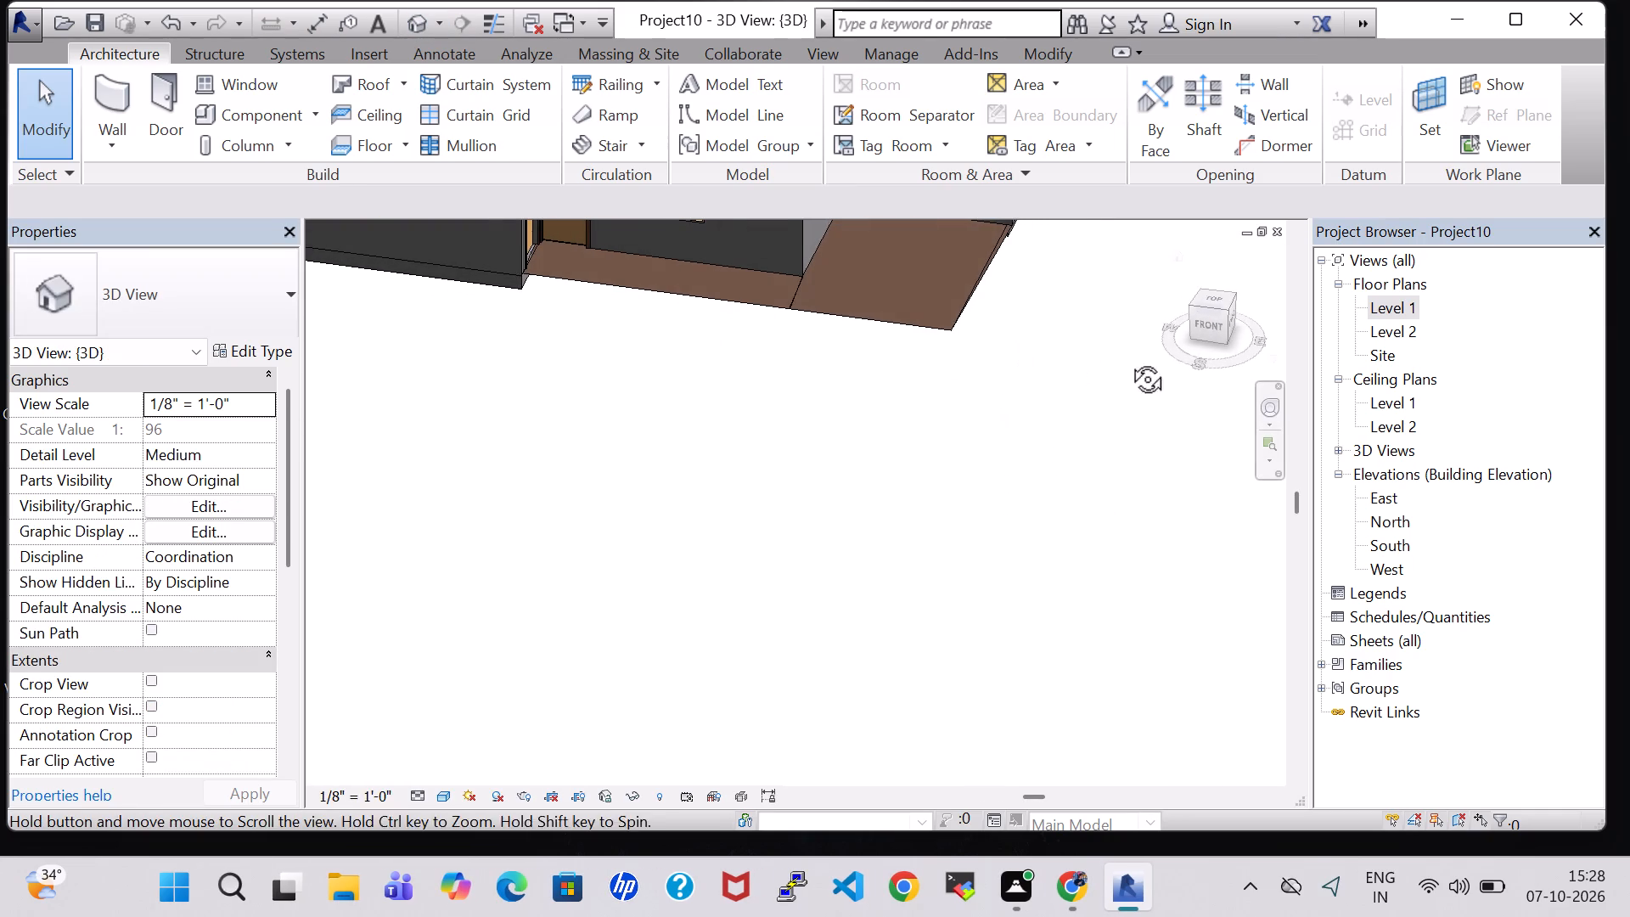
middle_click_drag(1128, 360, 840, 759, "shift")
middle_click_drag(846, 612, 856, 591, "shift")
middle_click_drag(677, 588, 817, 434)
scroll(677, 588, "up", 1)
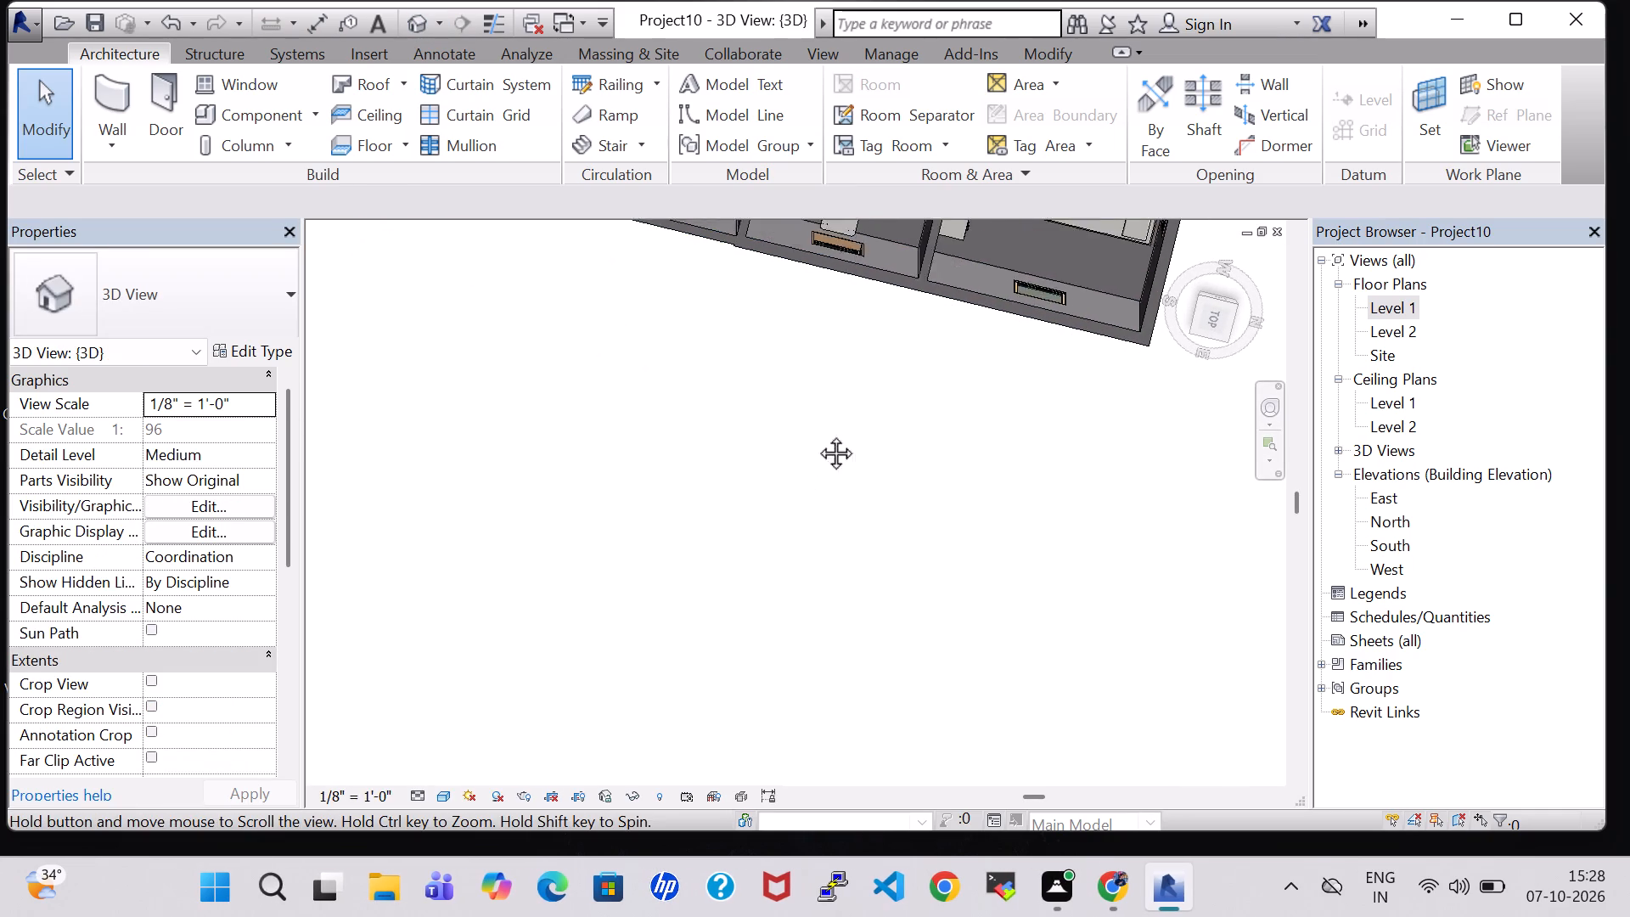
middle_click_drag(817, 434, 852, 392)
middle_click_drag(822, 401, 943, 853)
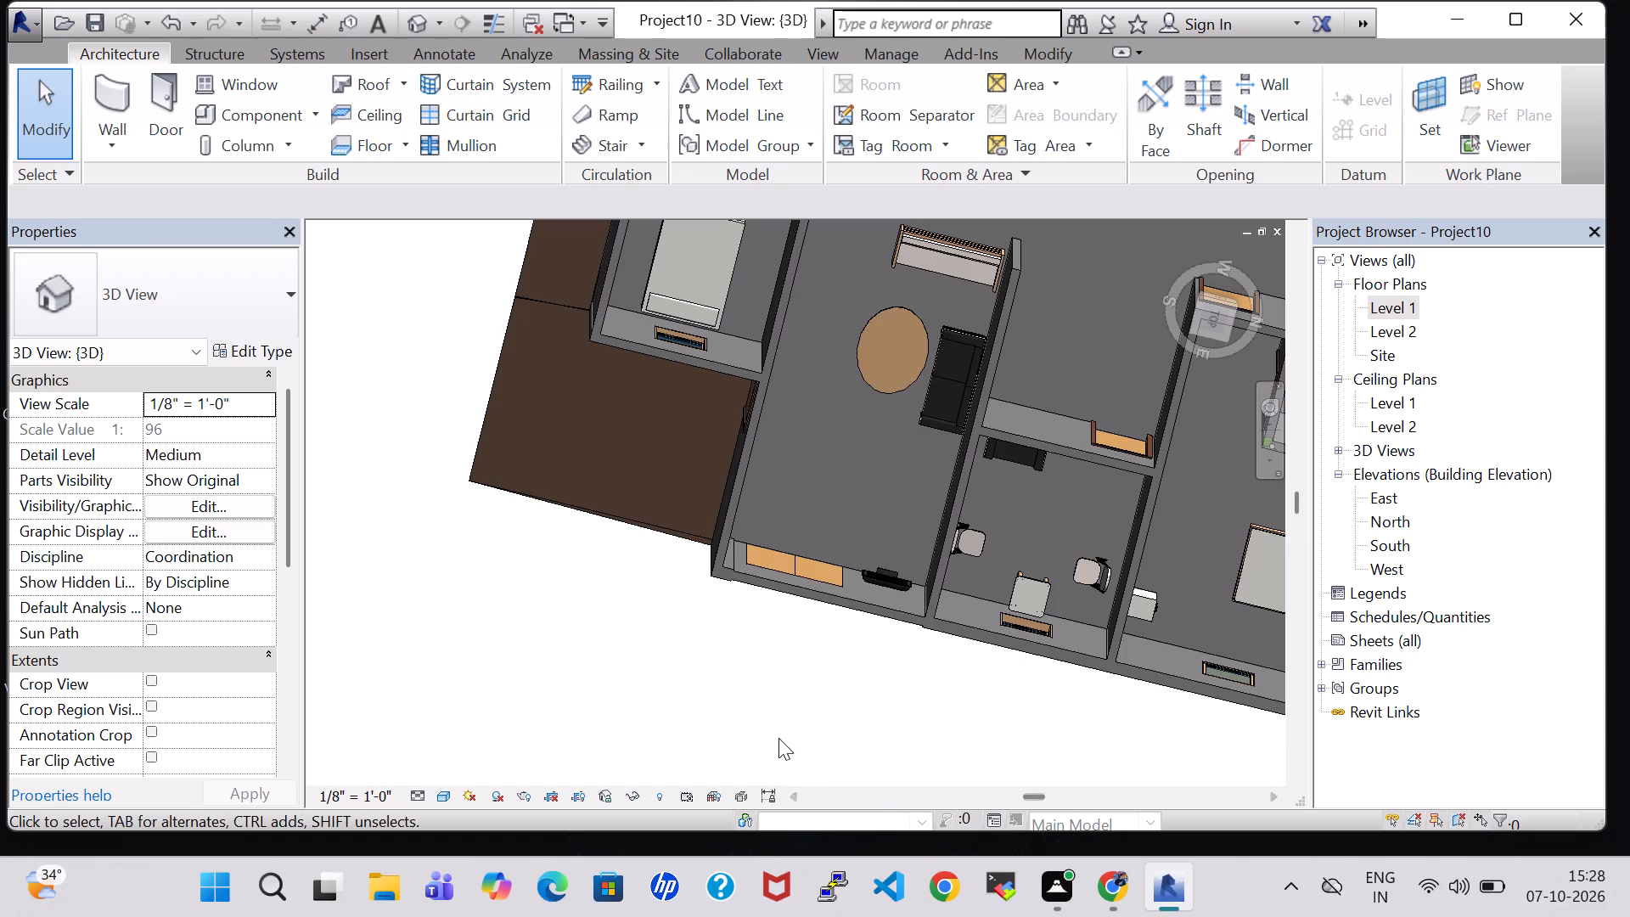
scroll(778, 738, "up", 1)
middle_click_drag(778, 738, 849, 380, "shift")
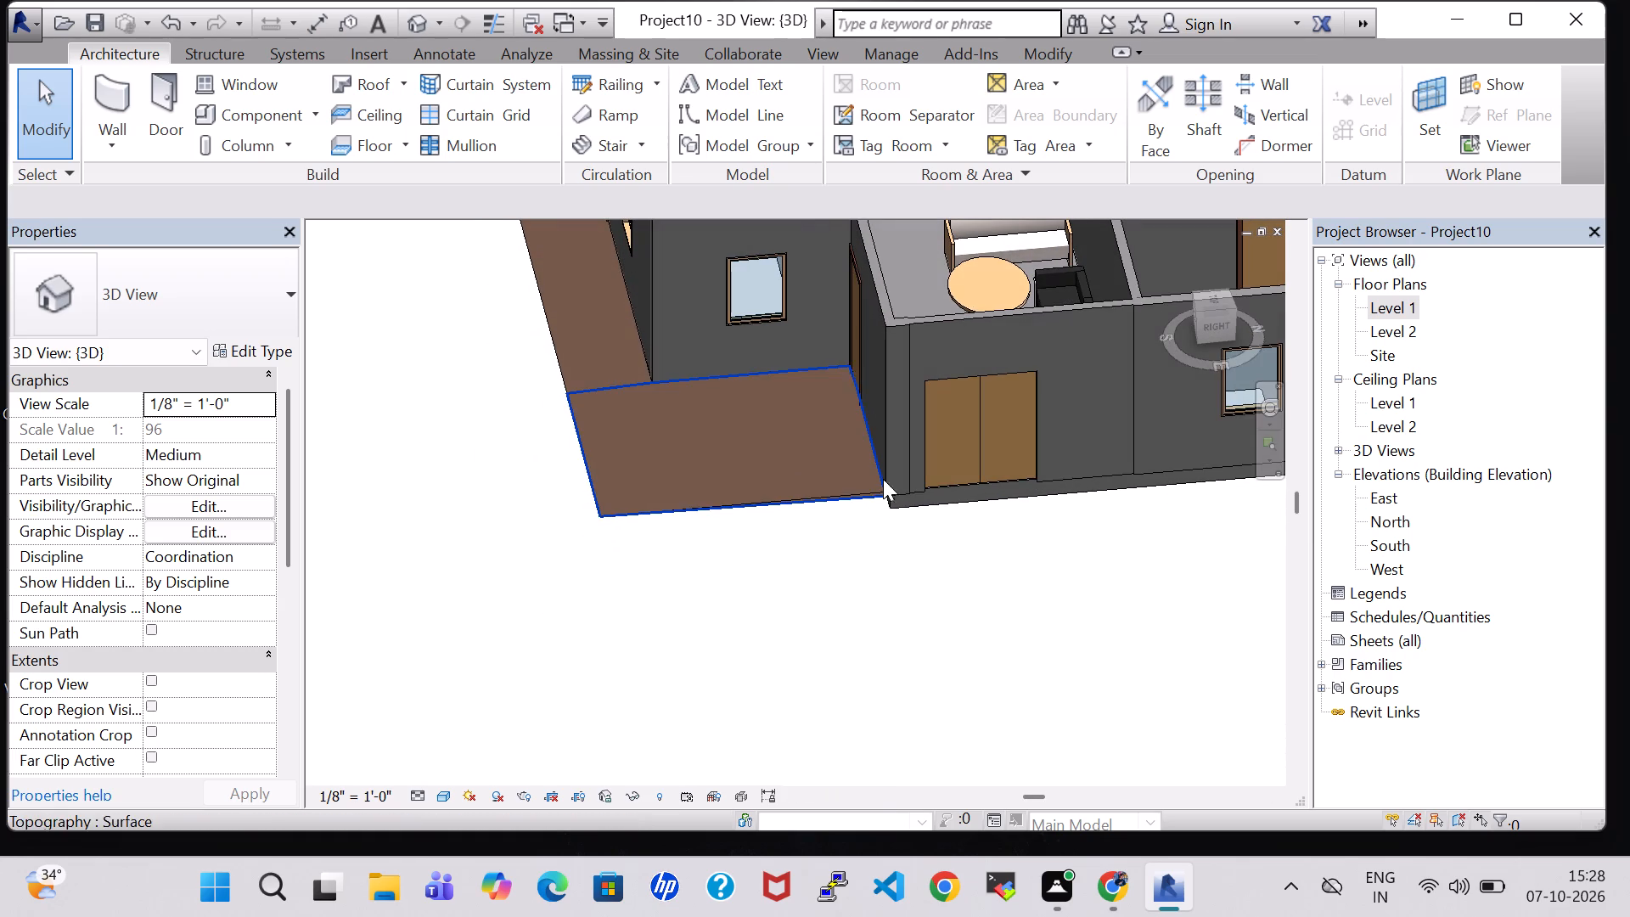
scroll(946, 555, "up", 1, "shift")
middle_click_drag(946, 555, 978, 463, "shift")
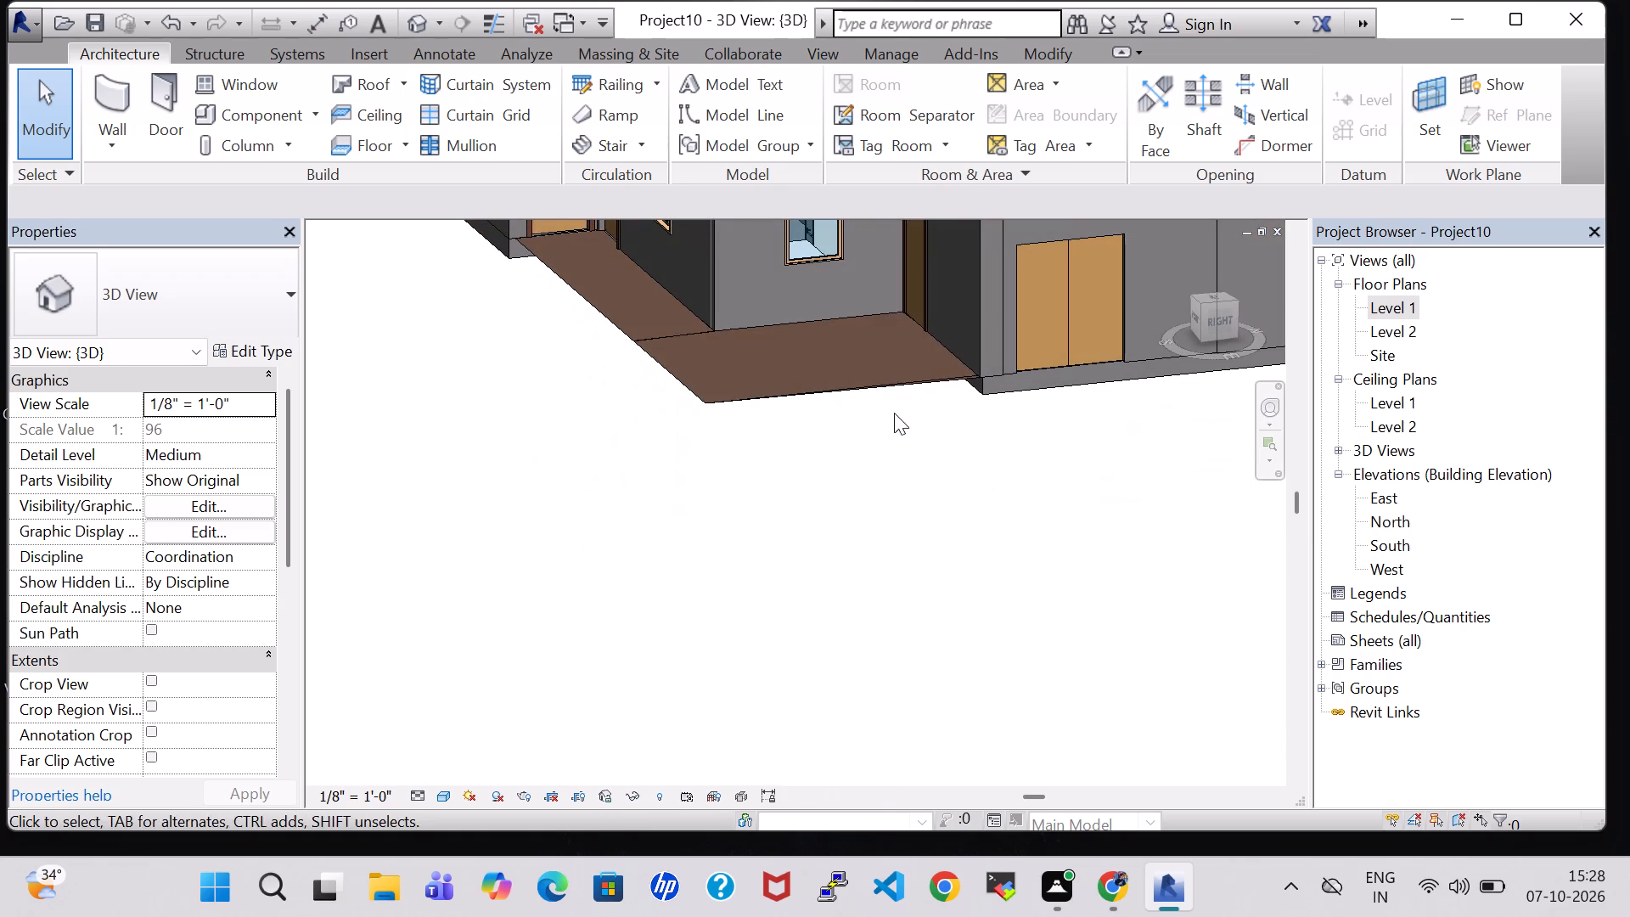
middle_click_drag(575, 433, 785, 453, "shift")
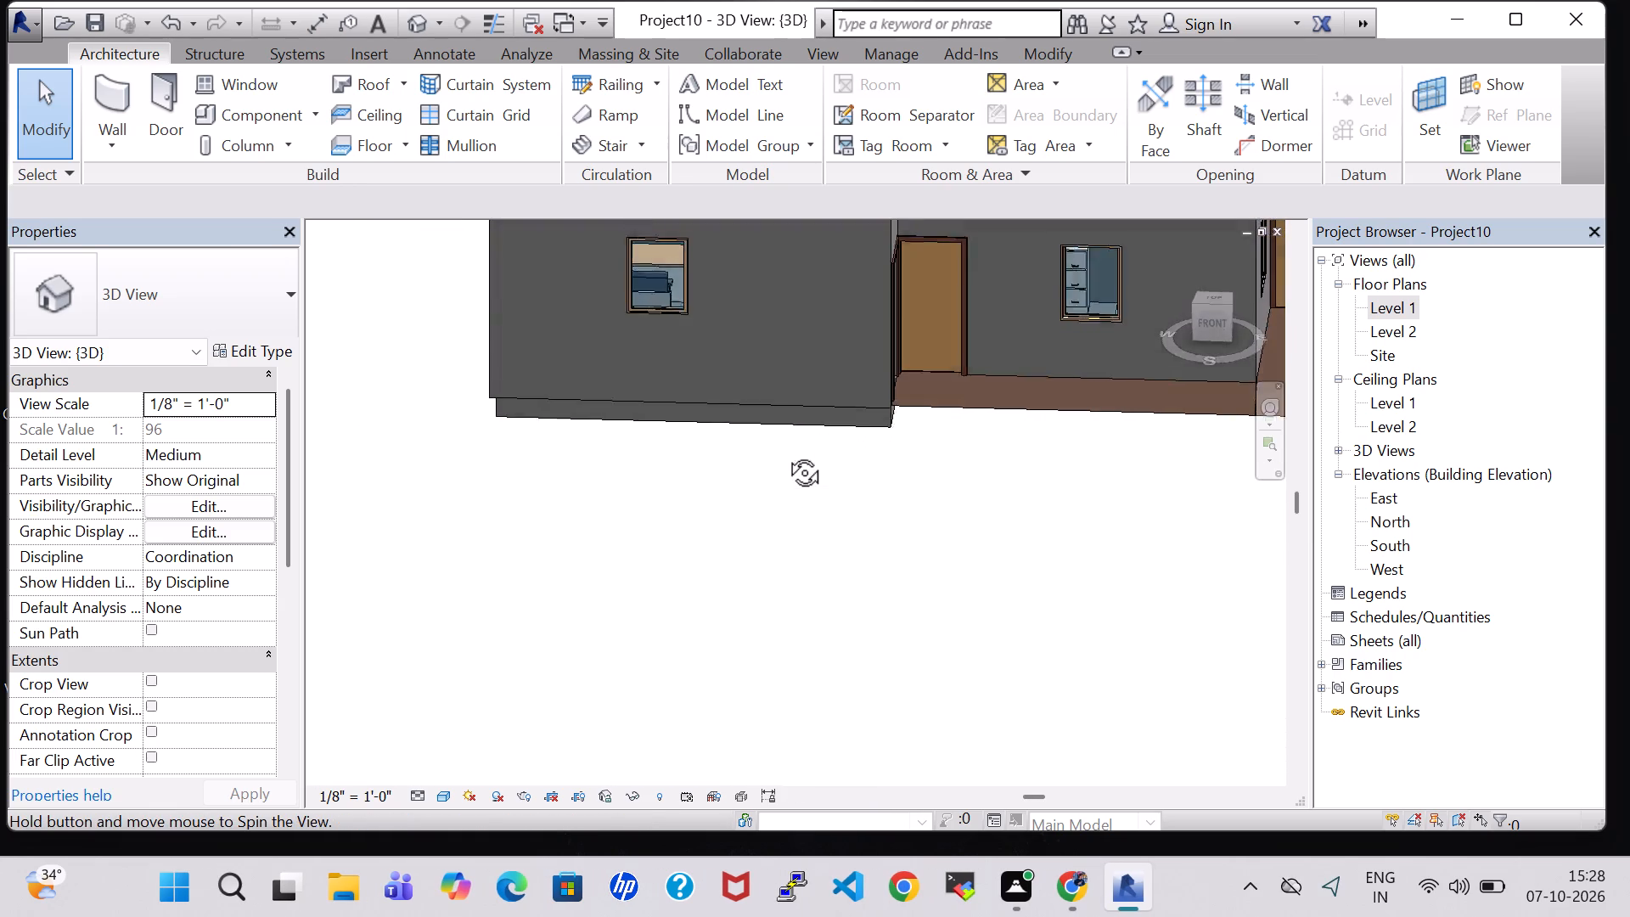
middle_click_drag(785, 453, 774, 430, "shift")
middle_click_drag(827, 548, 826, 456, "shift")
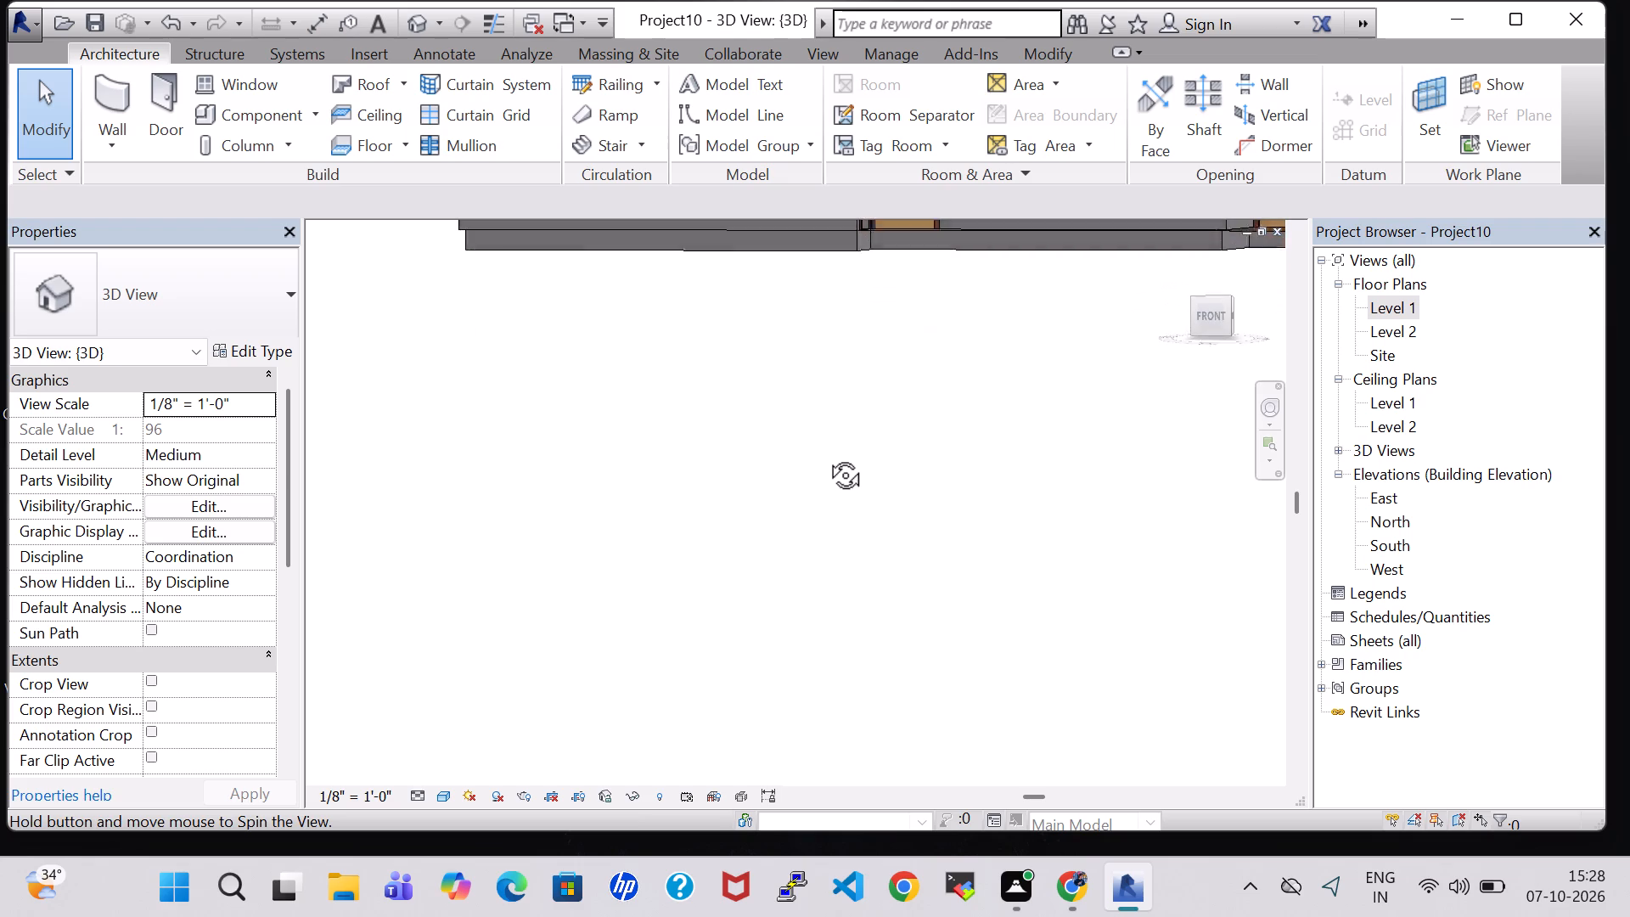
middle_click_drag(826, 456, 842, 531, "shift")
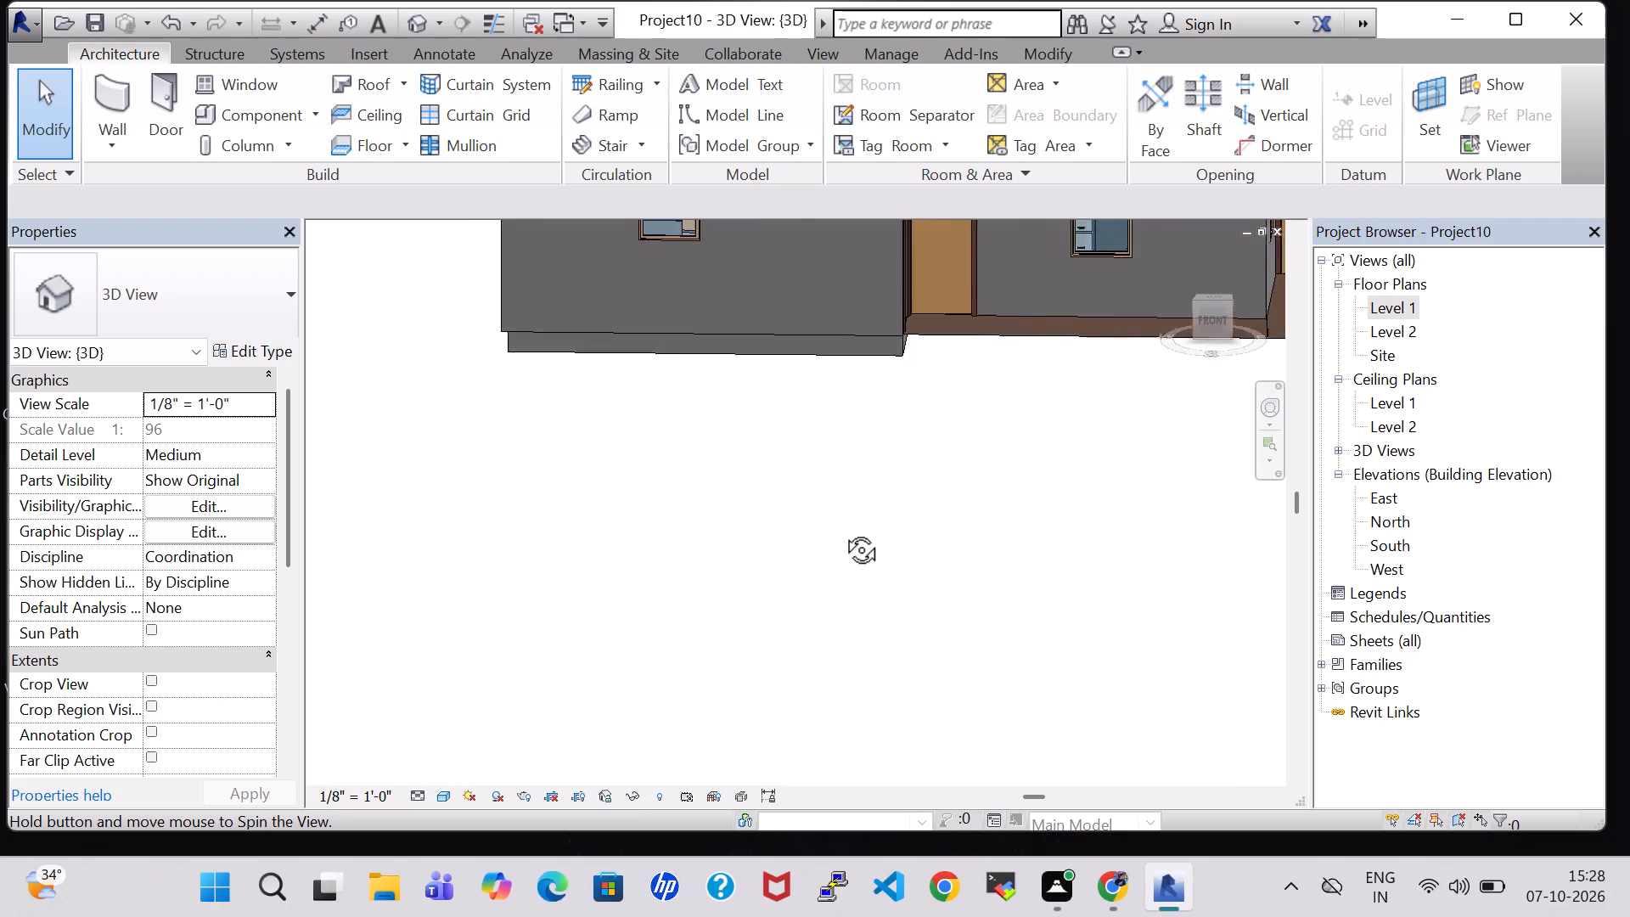
middle_click_drag(842, 531, 852, 549, "shift")
middle_click_drag(807, 487, 829, 743, "shift")
scroll(807, 487, "up", 1, "shift")
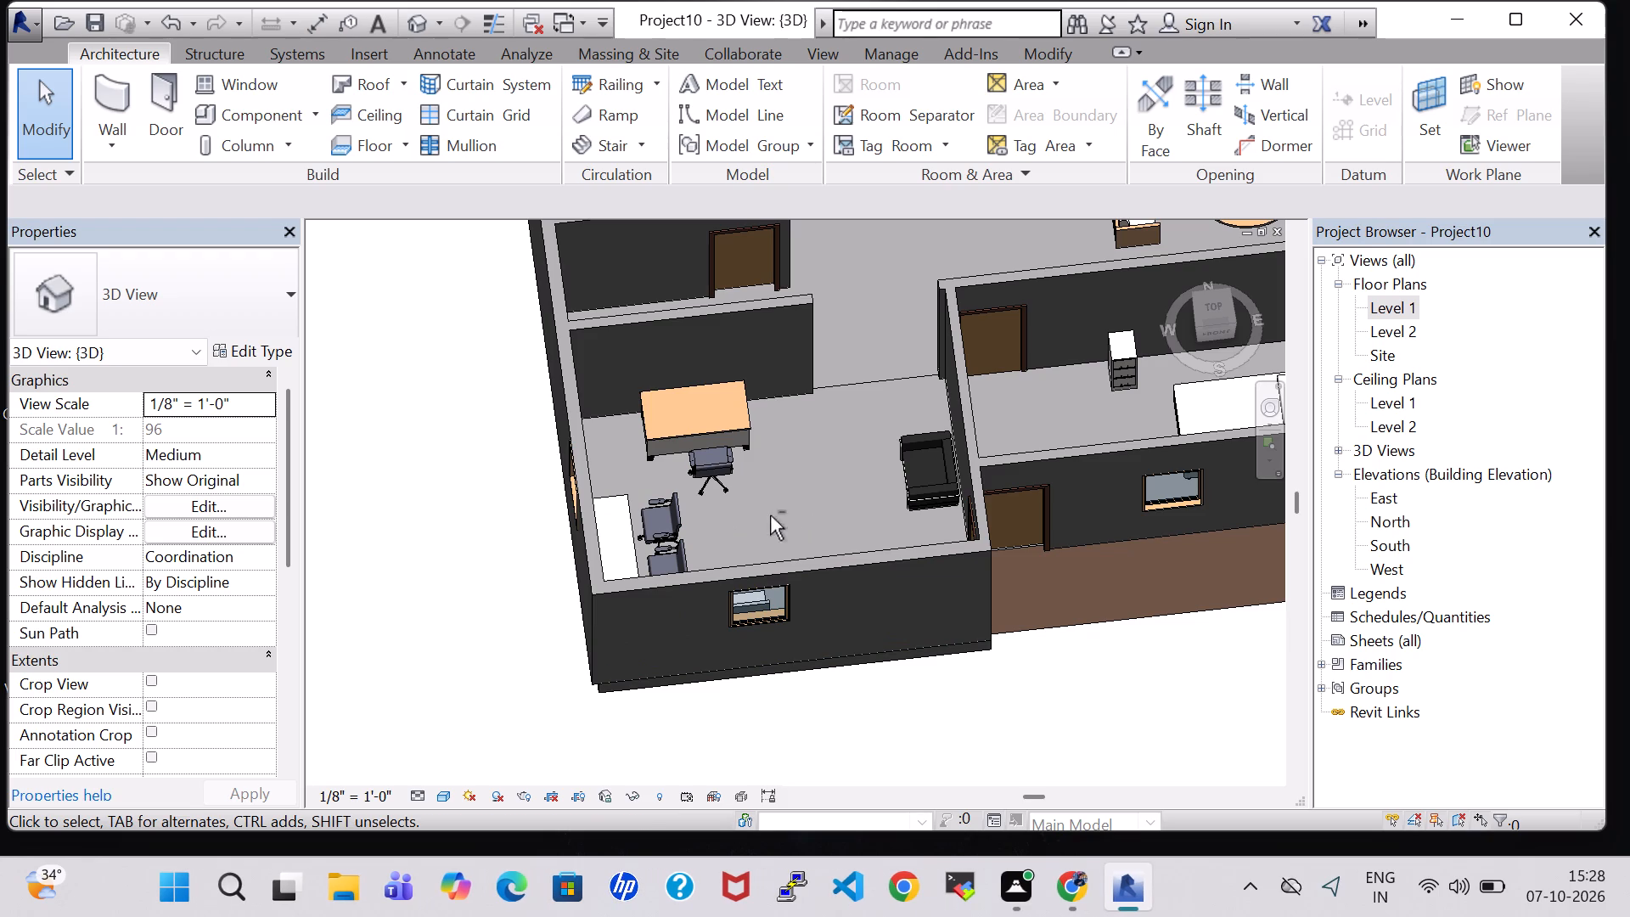
middle_click_drag(770, 515, 648, 531, "shift")
scroll(770, 515, "up", 1, "shift")
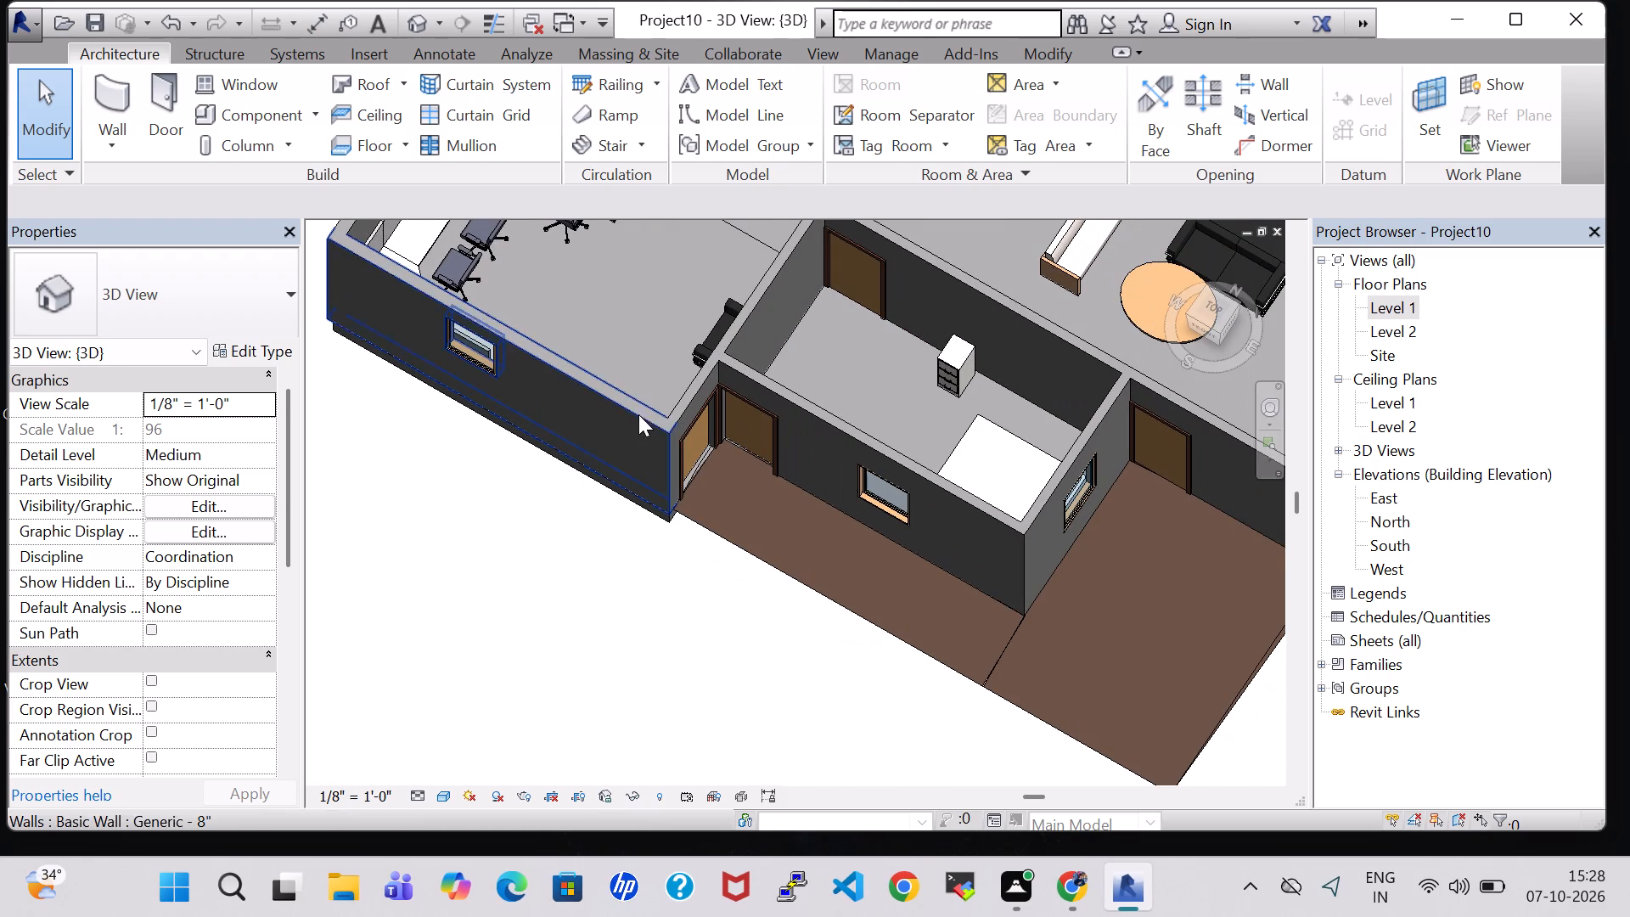
Nudge the task chair in front of the student desk in the drawing hall by one small increment in the 3D view.
middle_click_drag(930, 356, 934, 608)
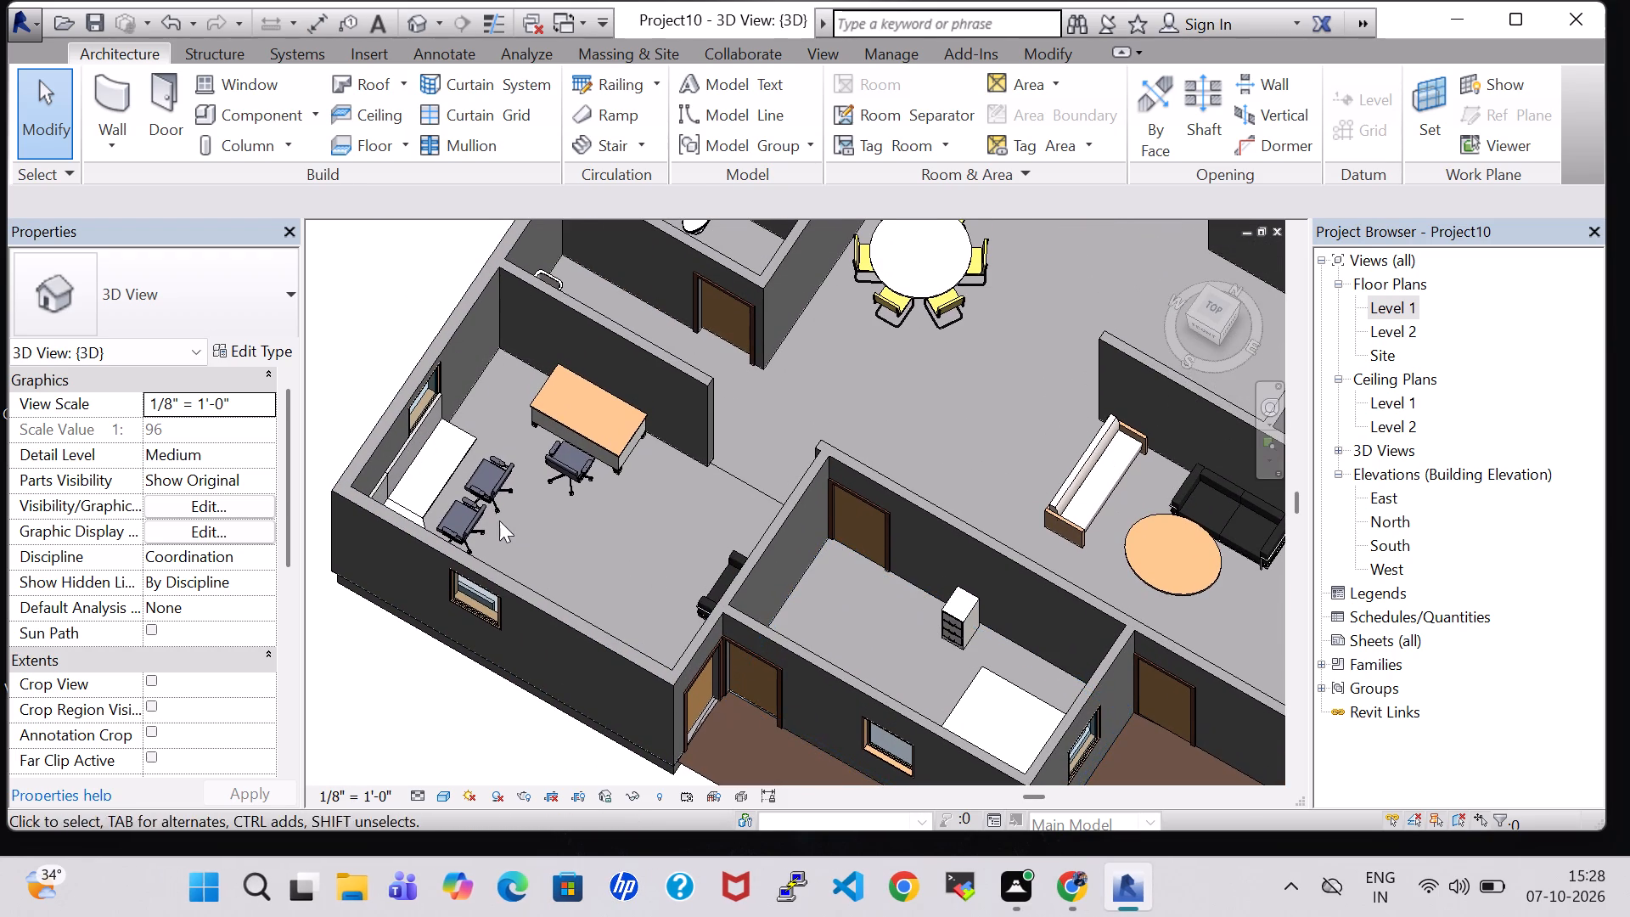
left_click(569, 455)
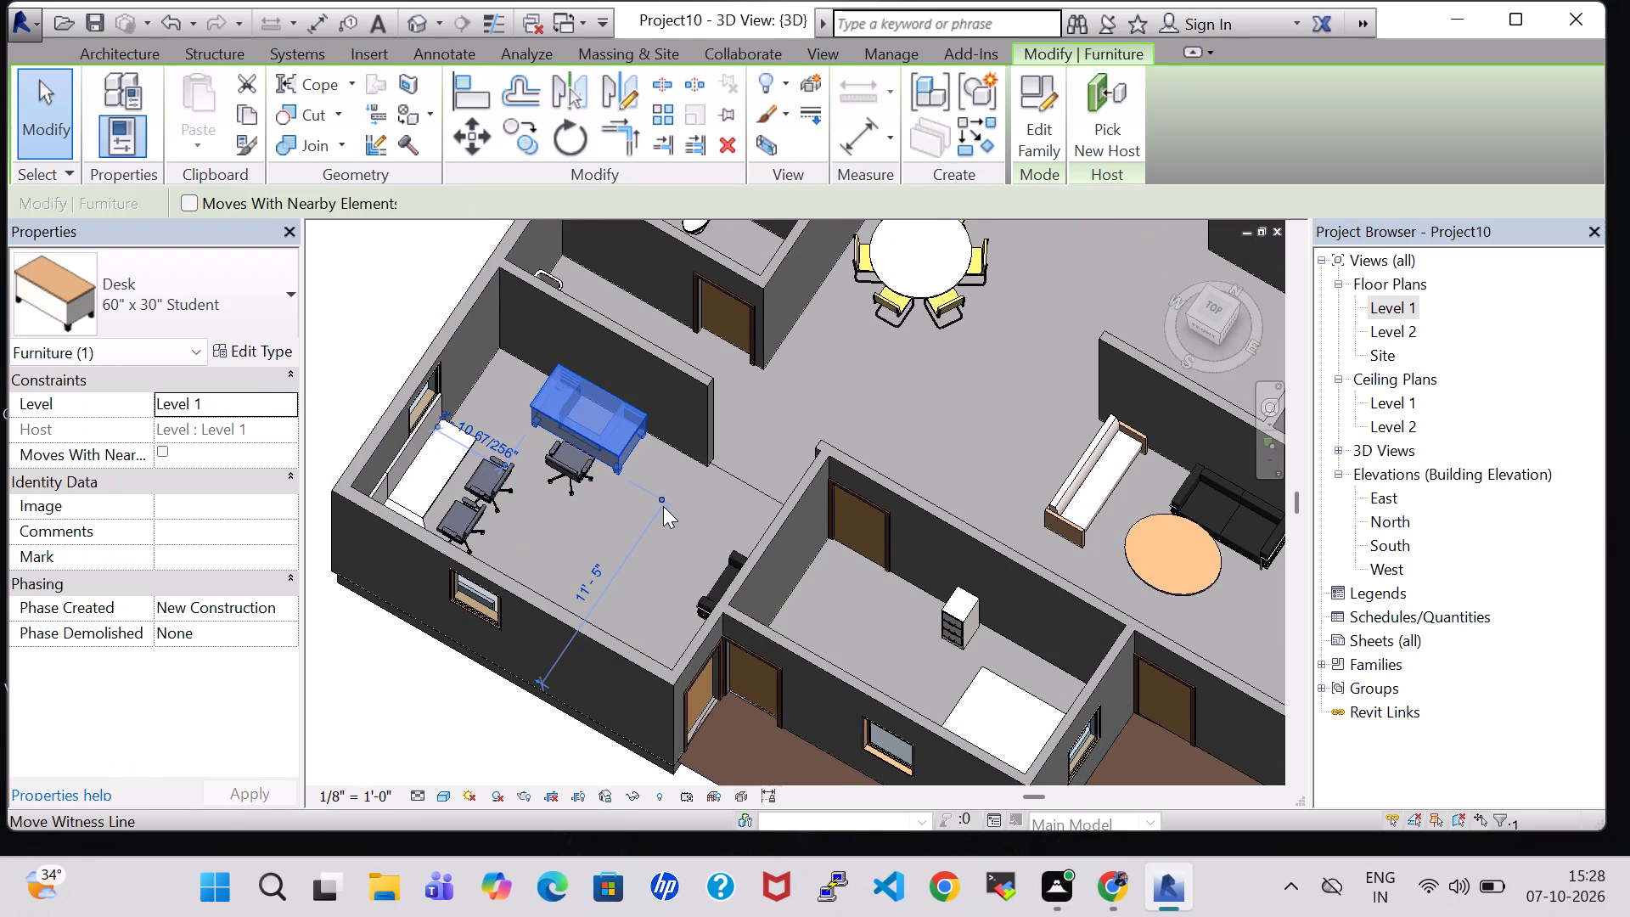
left_click(705, 541)
left_click(575, 467)
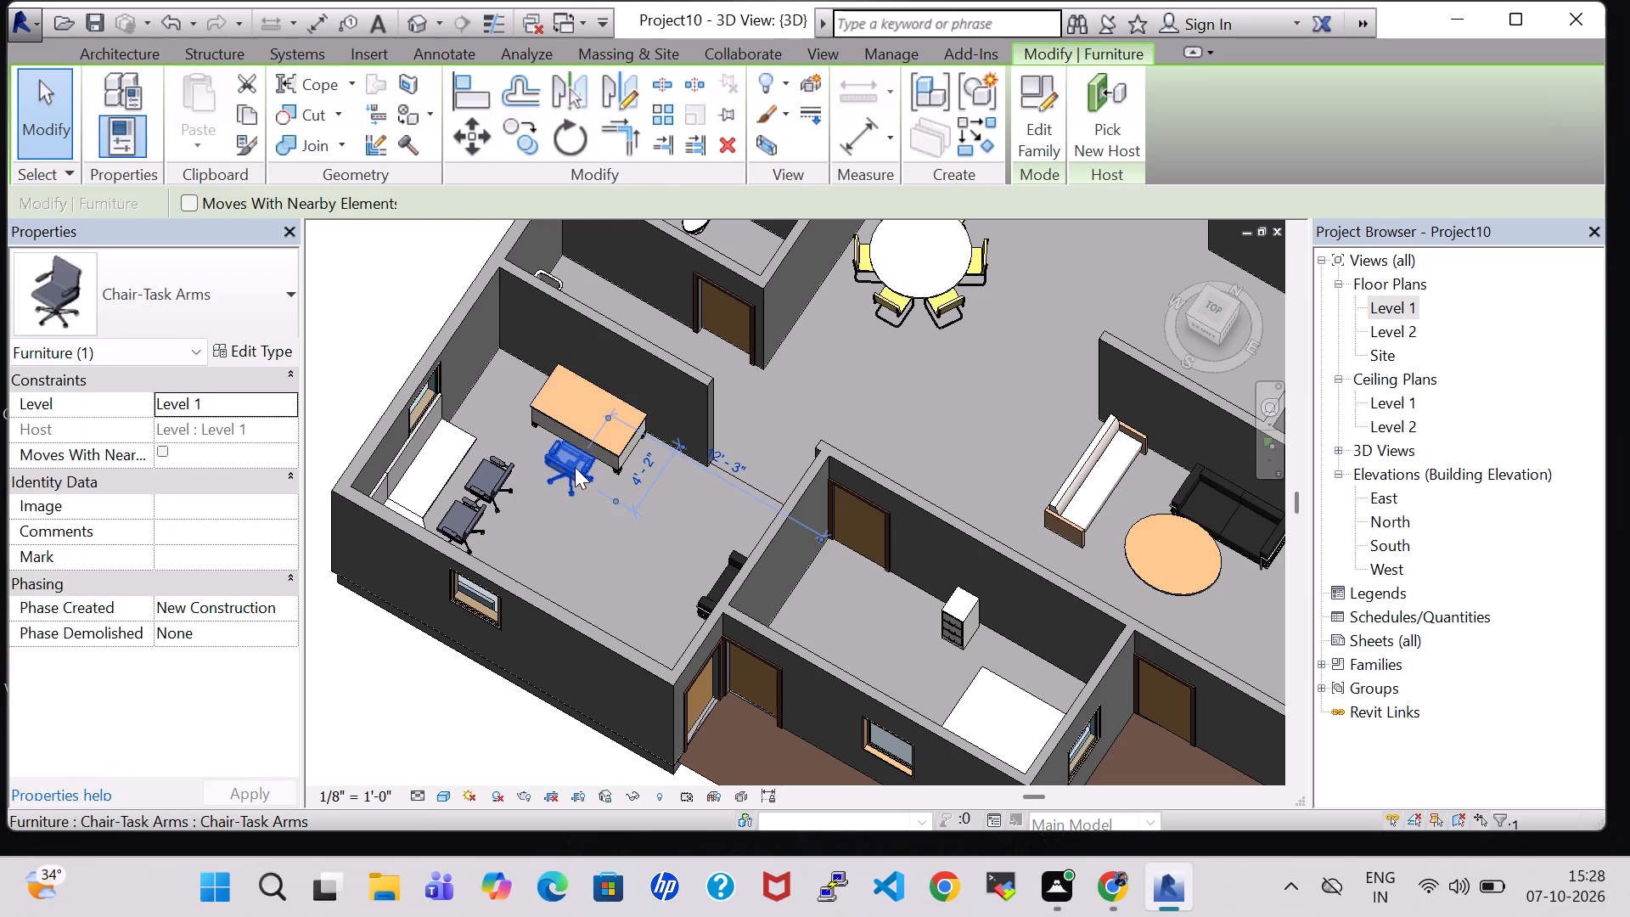
key("Down")
left_click(862, 416)
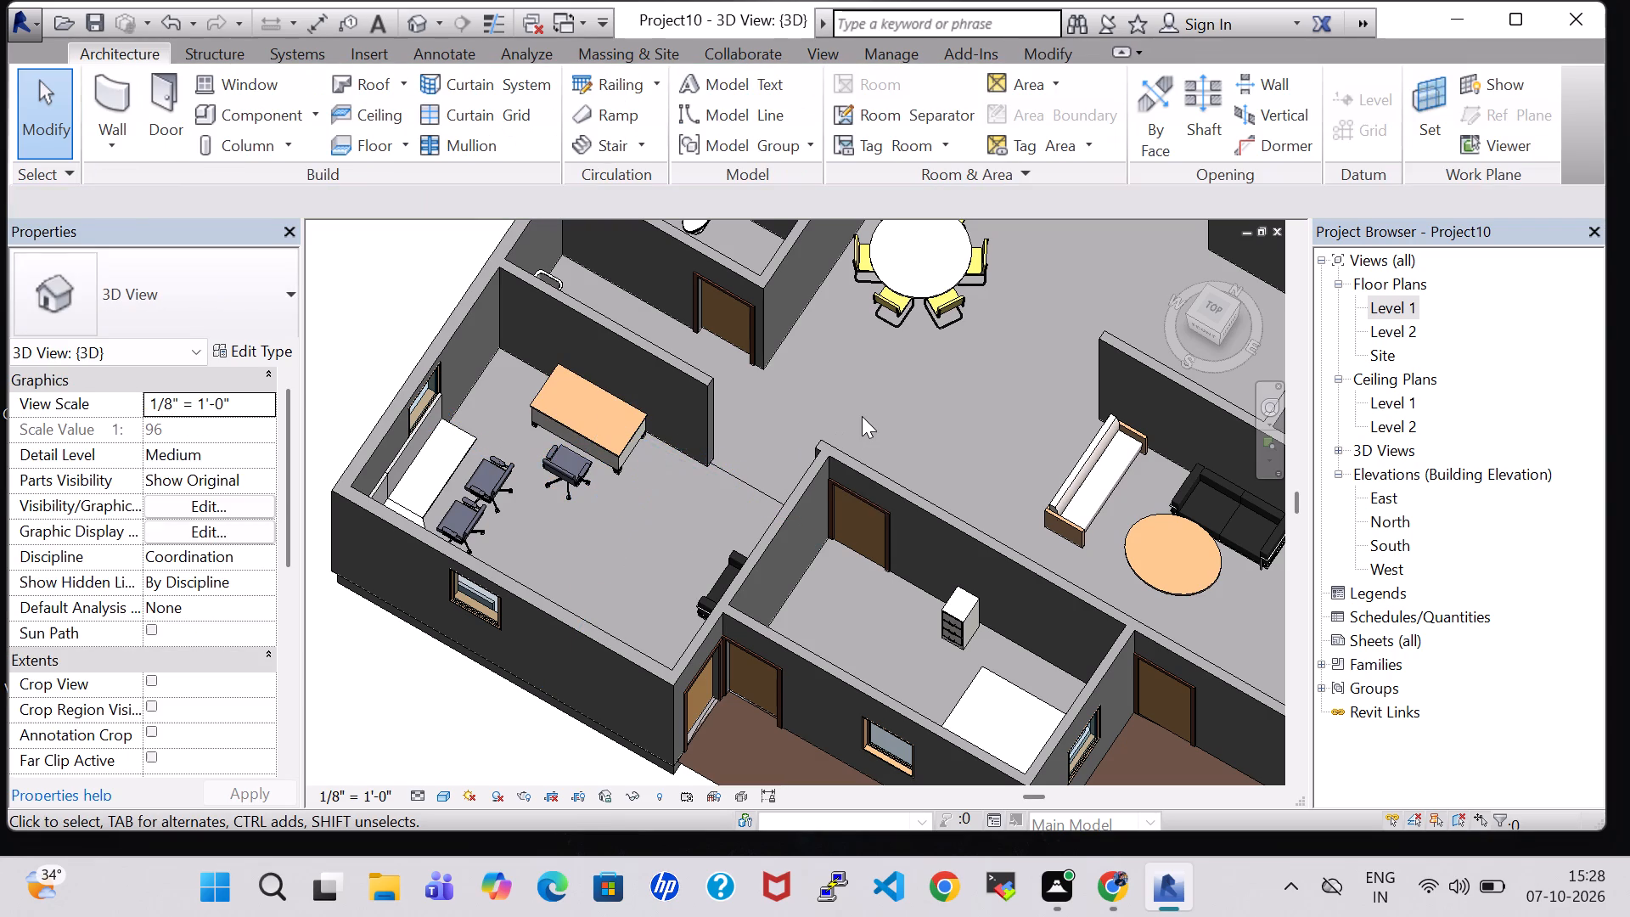
Inspect the furnished interior in 3D from the drawing hall across the bath, store, kitchen and dining areas.
scroll(862, 395, "up", 1)
middle_click_drag(862, 395, 762, 385, "shift")
scroll(765, 389, "up", 1, "shift")
middle_click_drag(911, 306, 876, 598)
middle_click_drag(876, 598, 777, 499, "shift")
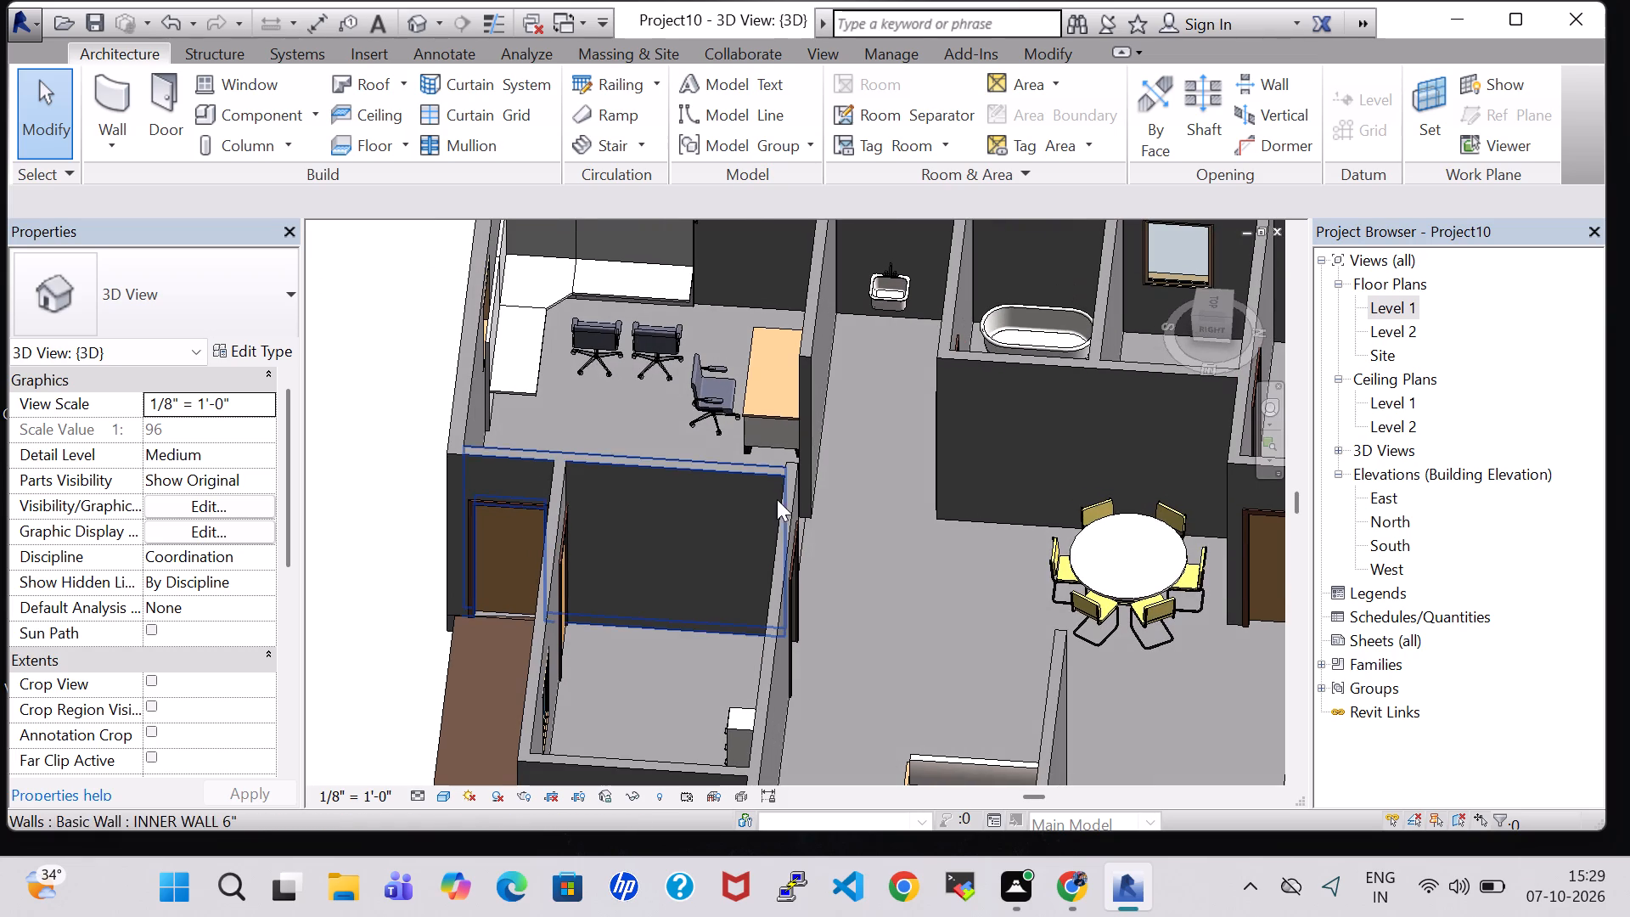
scroll(860, 520, "up", 1, "shift")
middle_click_drag(860, 520, 885, 624, "shift")
middle_click_drag(1143, 626, 848, 756)
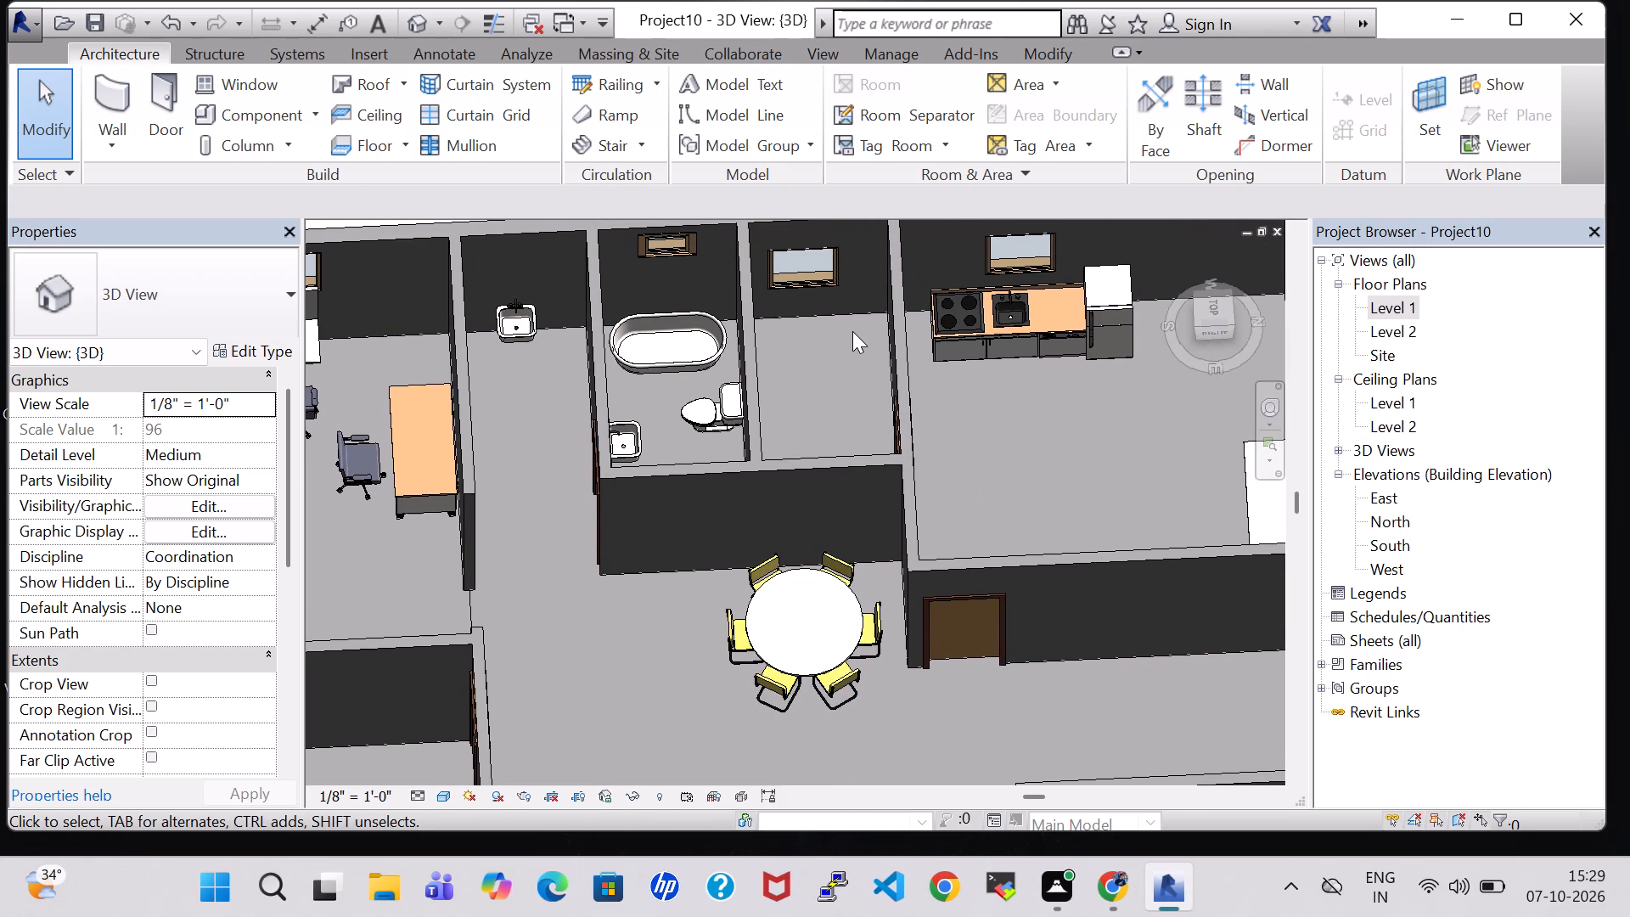
Inspect the furnished interior in 3D from the kitchen and dining area across to the living room, sitout and bedrooms.
middle_click_drag(852, 331, 922, 503, "shift")
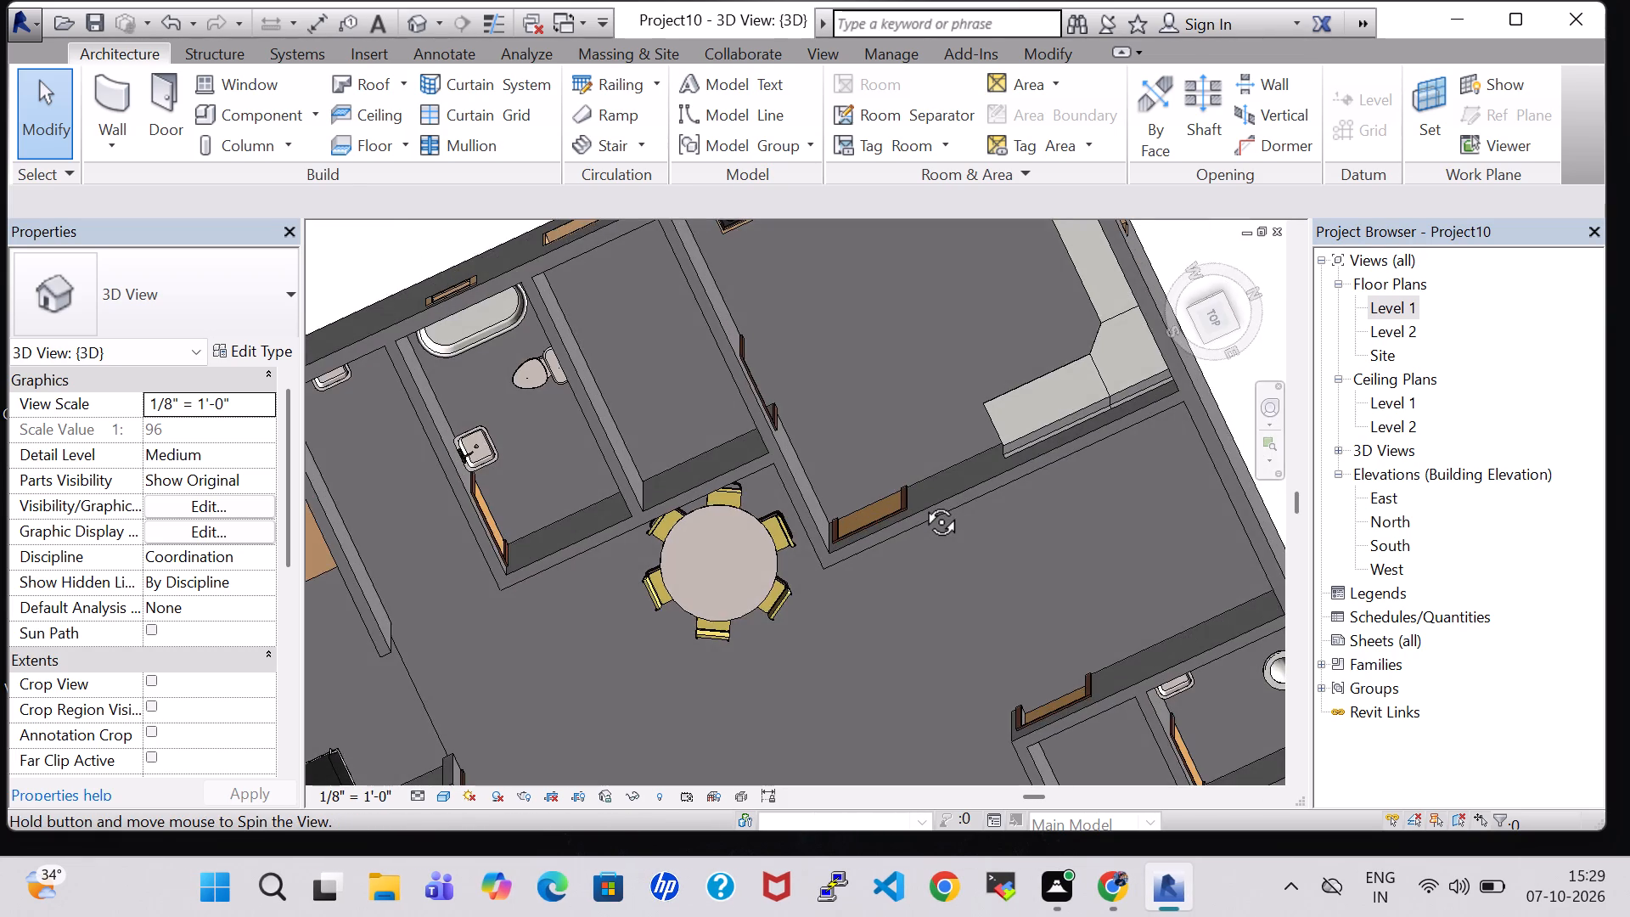
middle_click_drag(922, 503, 911, 403, "shift")
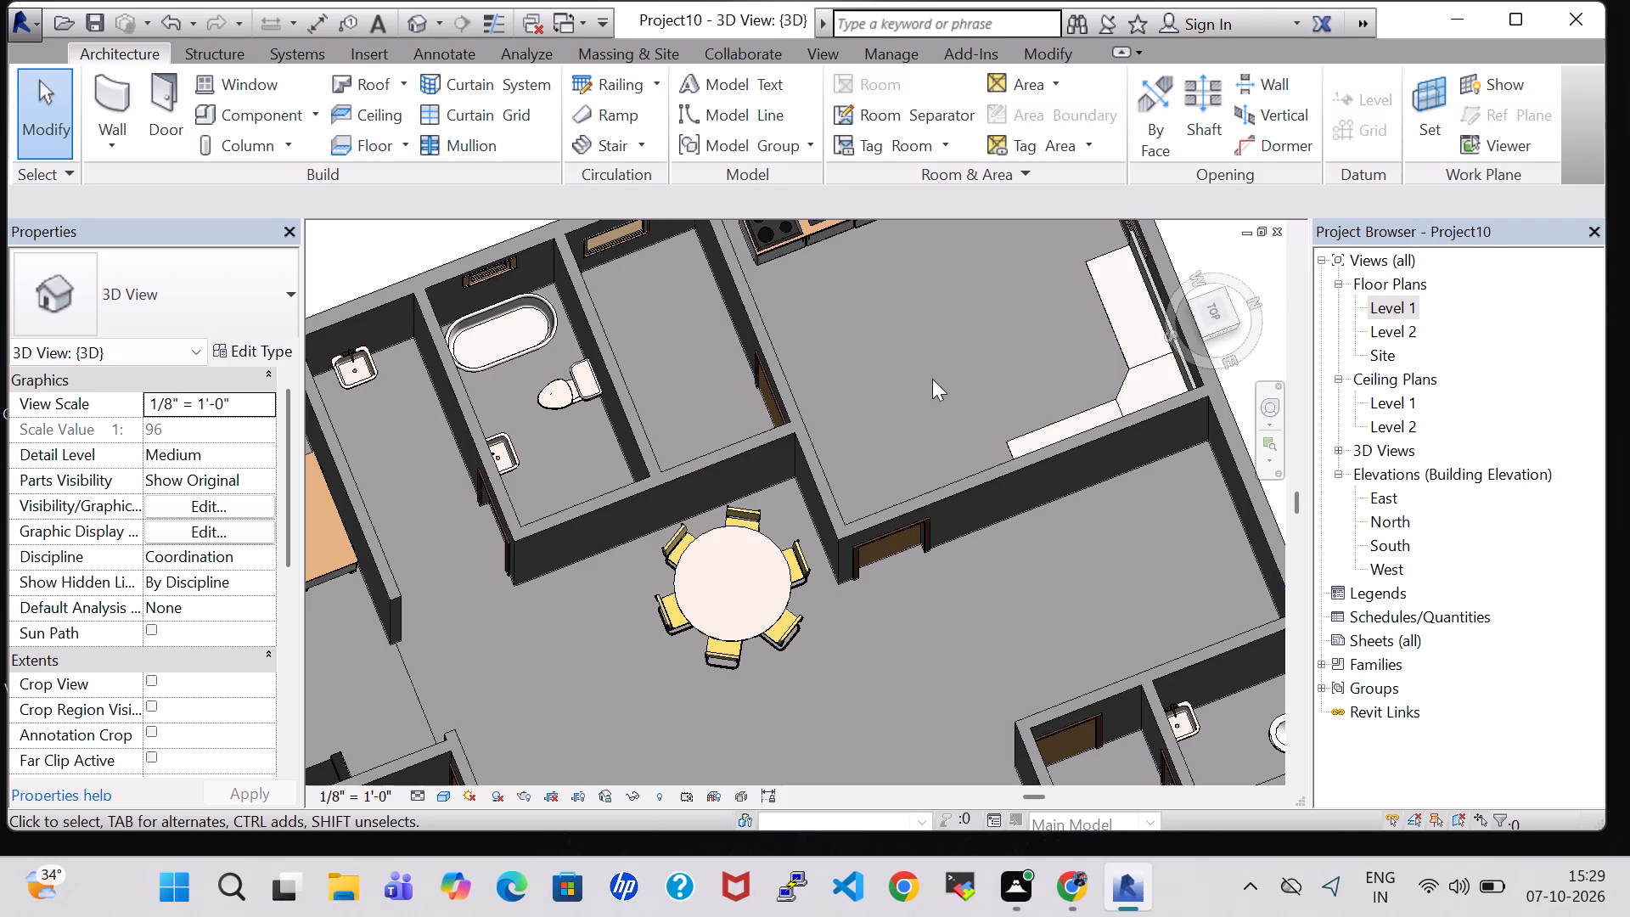
middle_click_drag(932, 379, 836, 552)
scroll(894, 467, "up", 1)
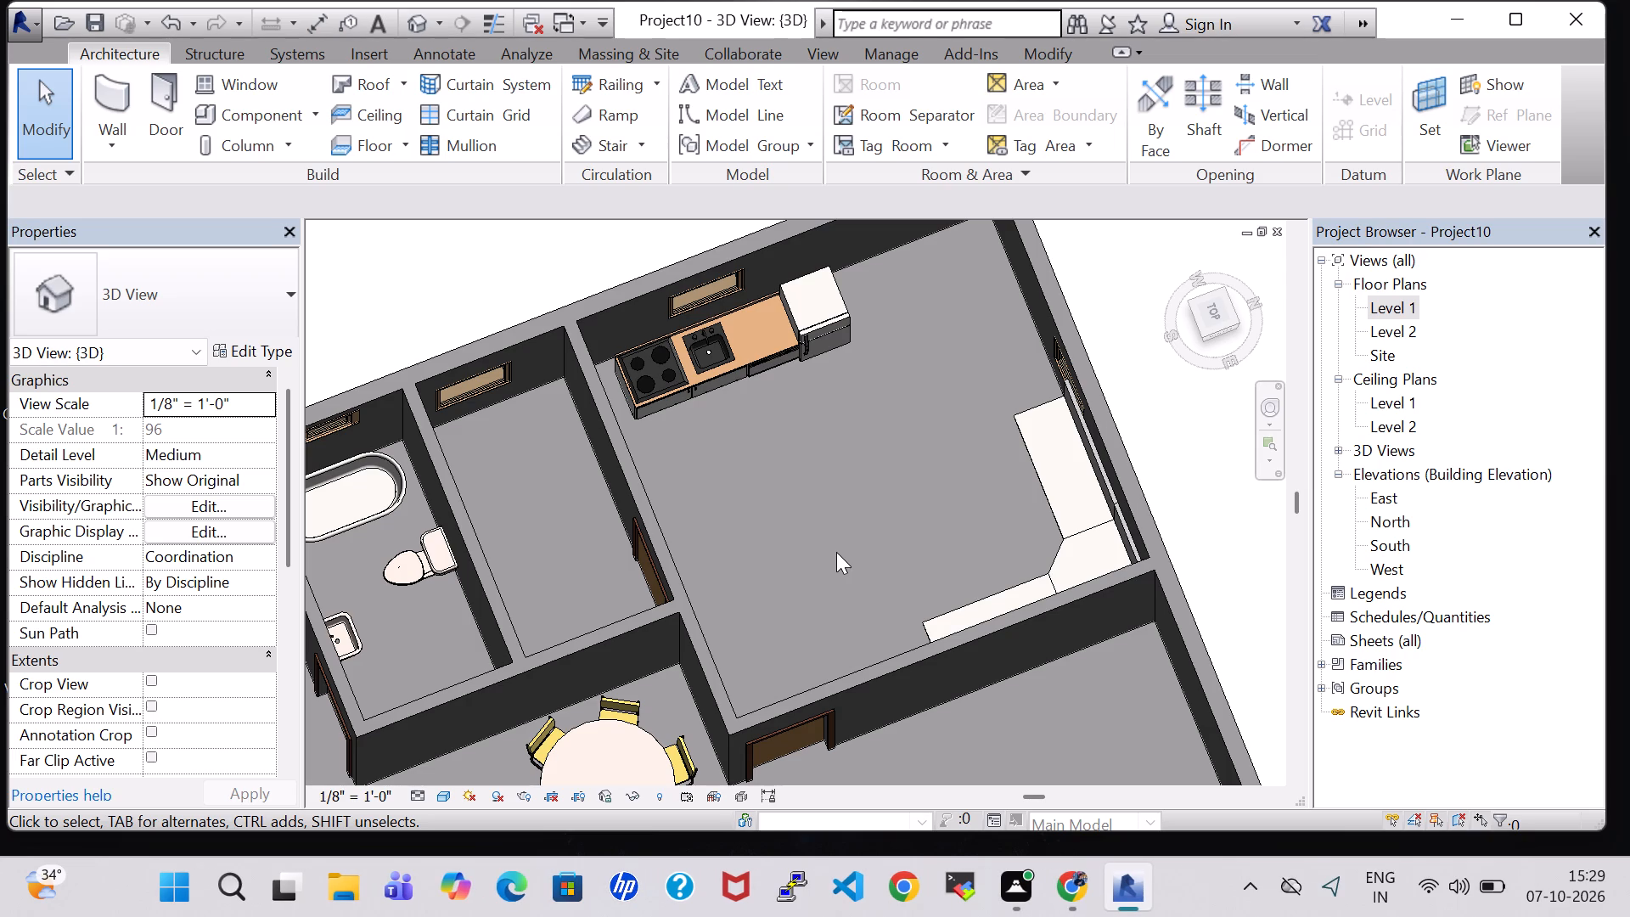
scroll(836, 552, "down", 3)
middle_click_drag(836, 552, 836, 551)
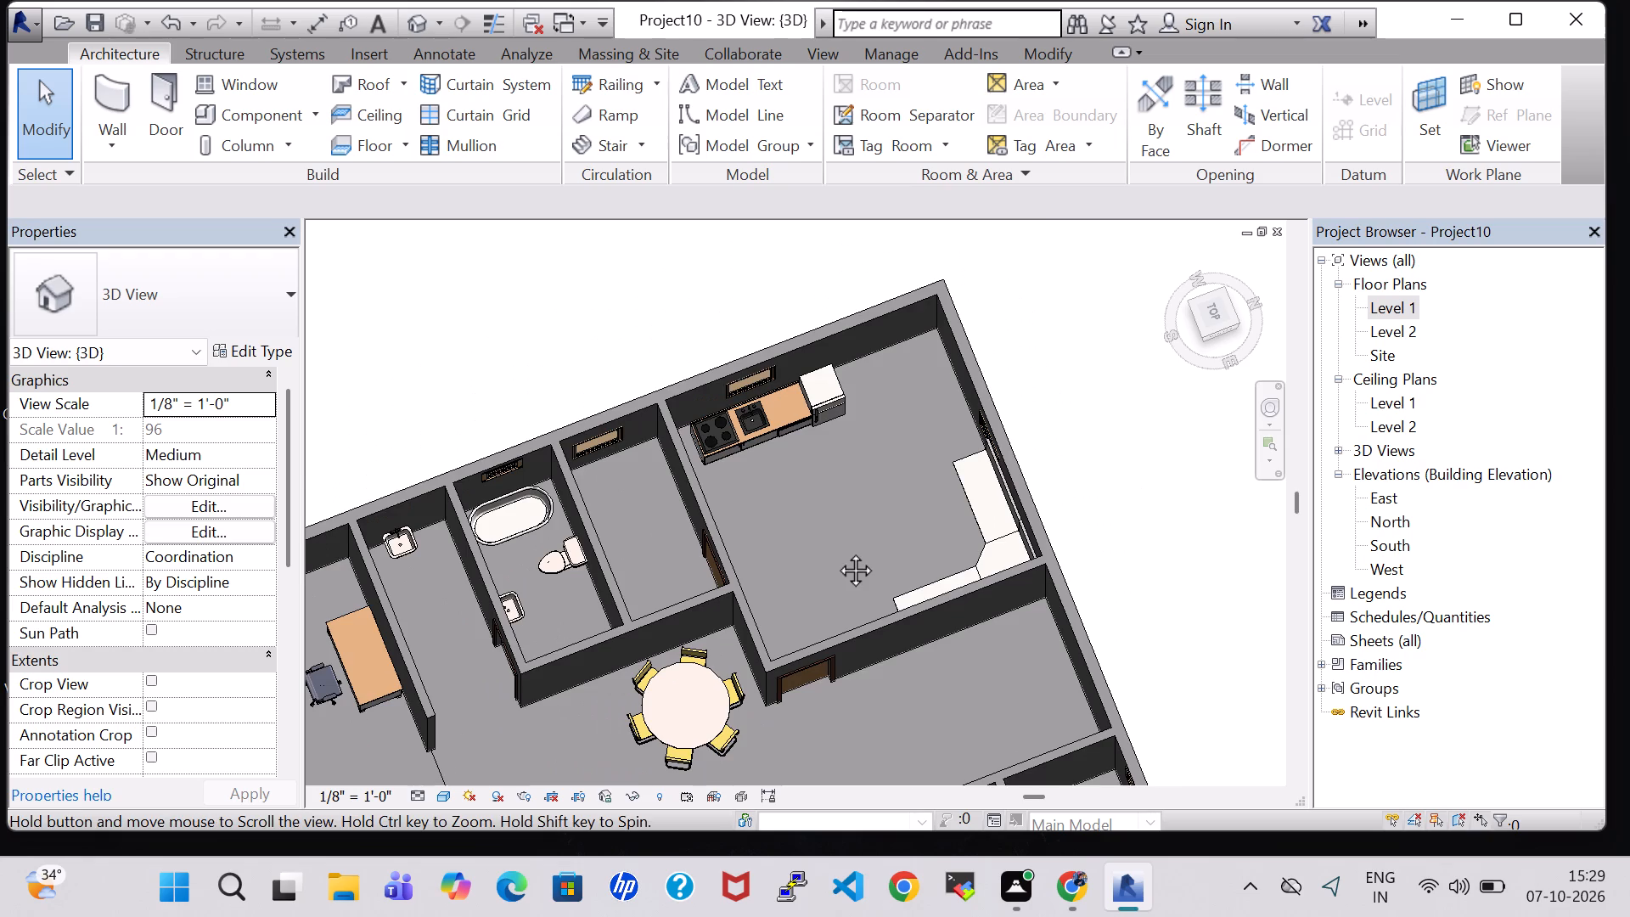
middle_click_drag(836, 551, 902, 252)
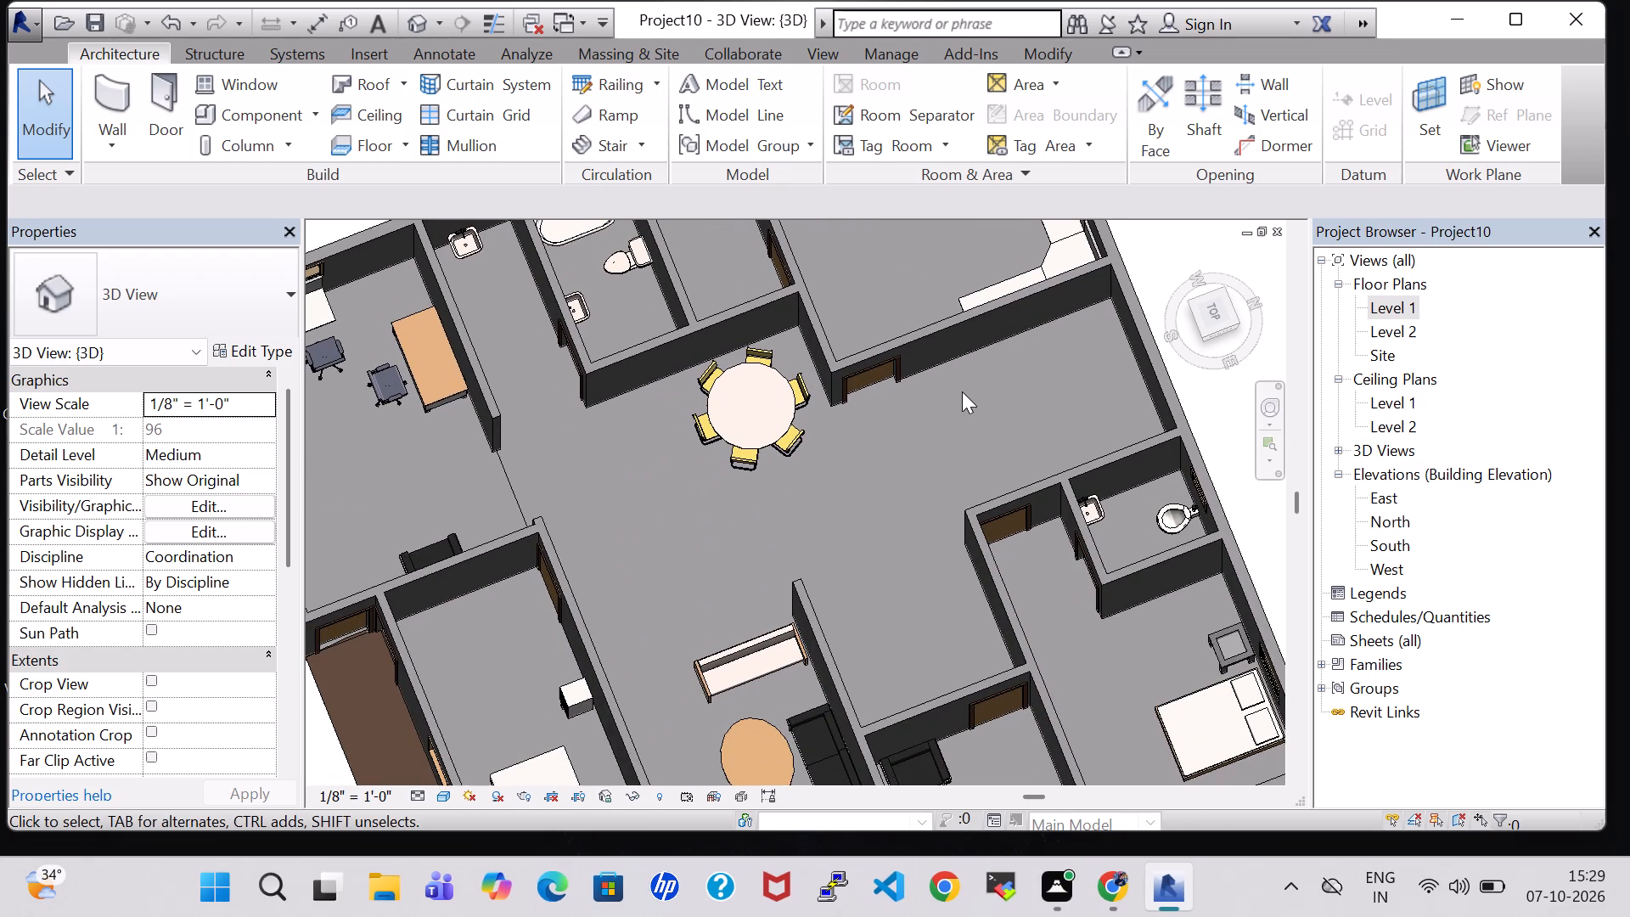
middle_click_drag(962, 391, 1138, 335, "shift")
scroll(962, 391, "up", 1, "shift")
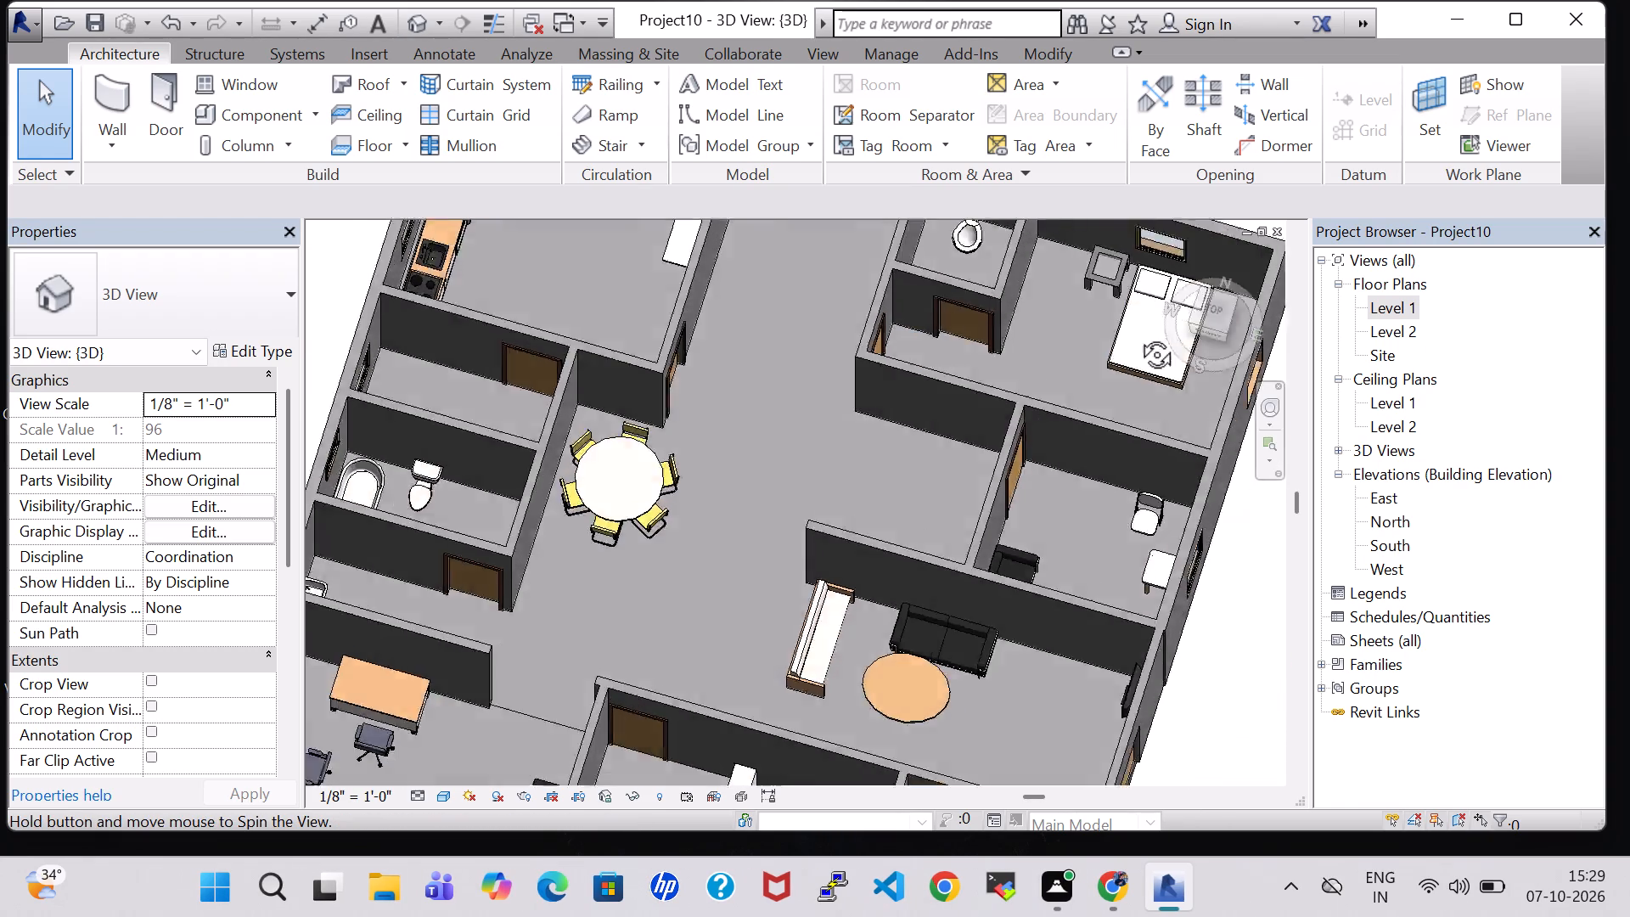
middle_click_drag(1138, 335, 1153, 205, "shift")
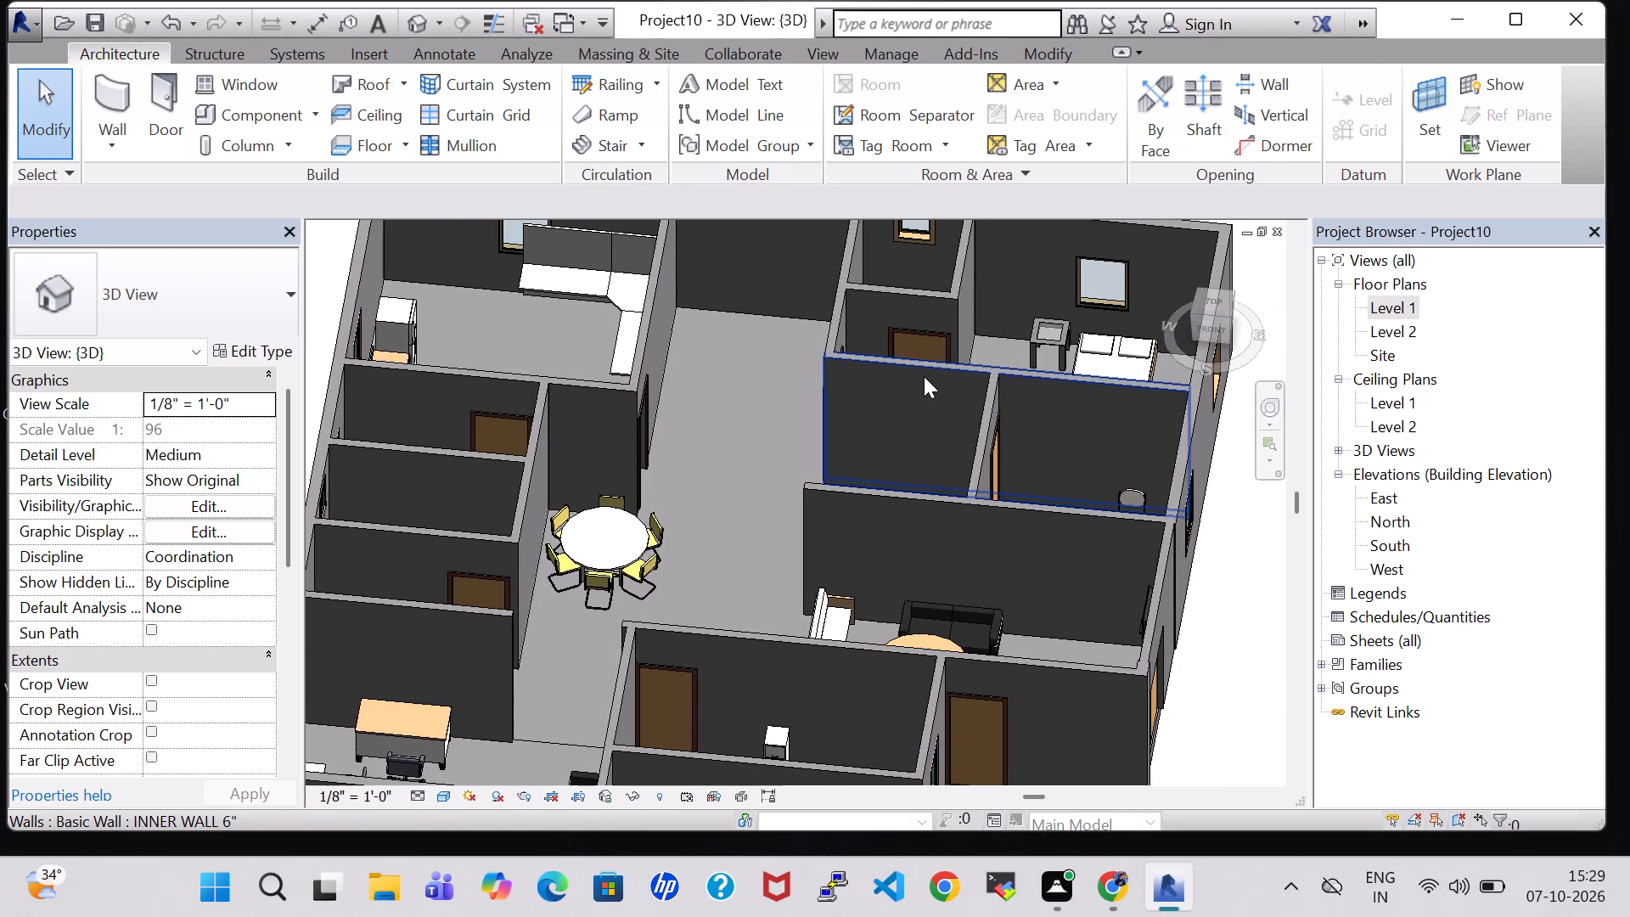
Review the type properties and layer structure of the inner wall between bedroom and sitout and the one beside the wash area.
left_click(924, 376)
left_click(228, 350)
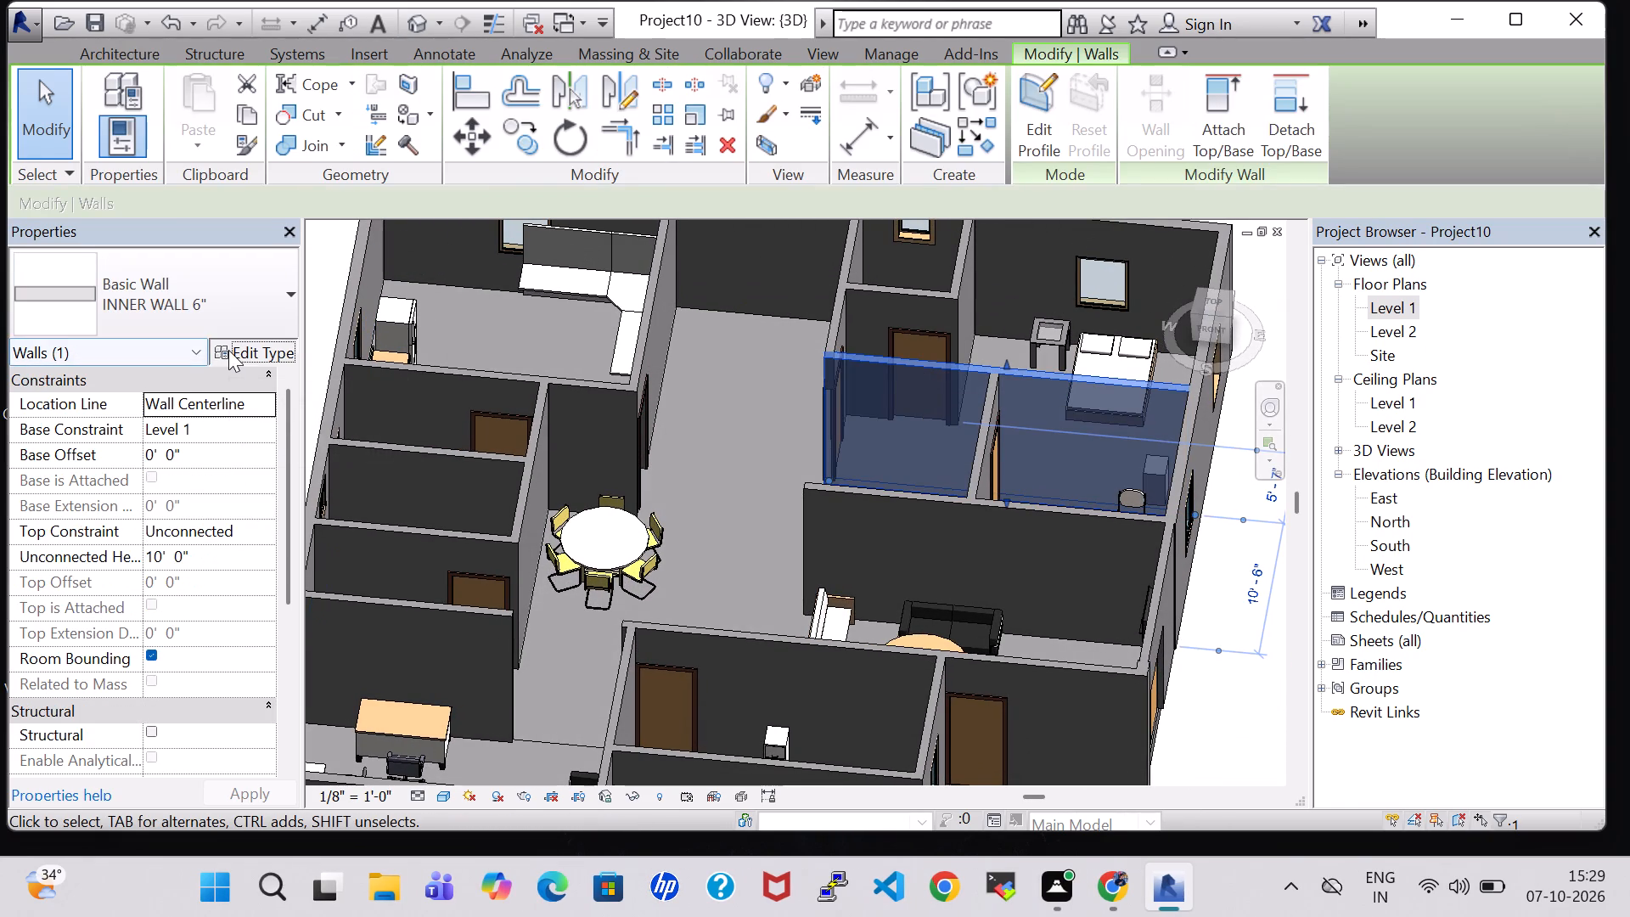
left_click(784, 357)
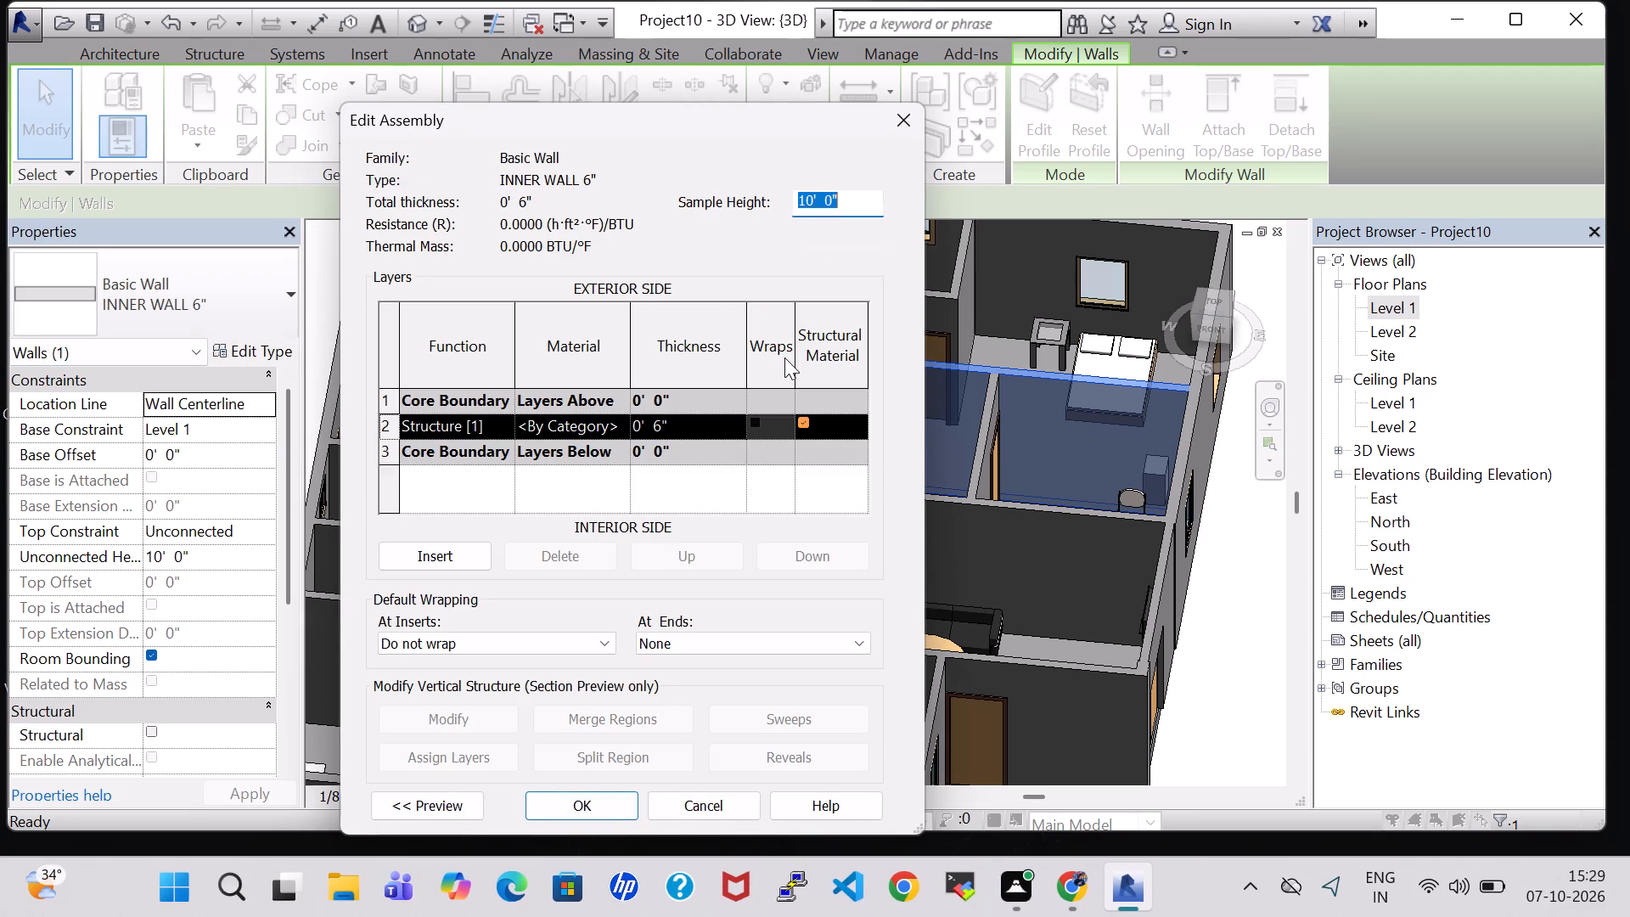
left_click(900, 125)
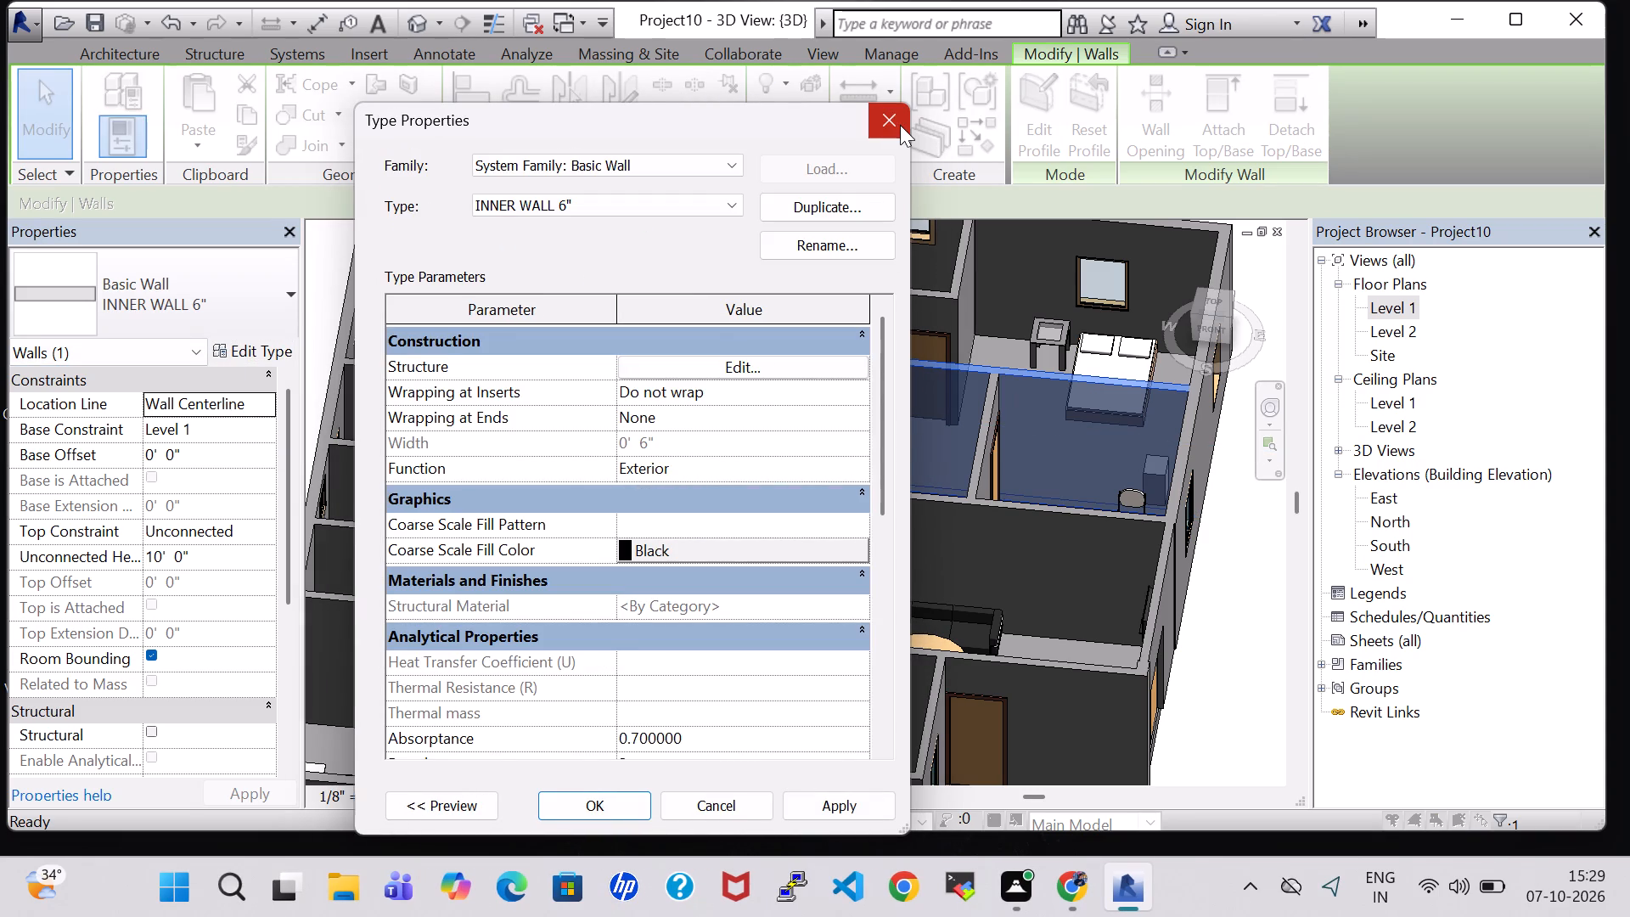
left_click(900, 125)
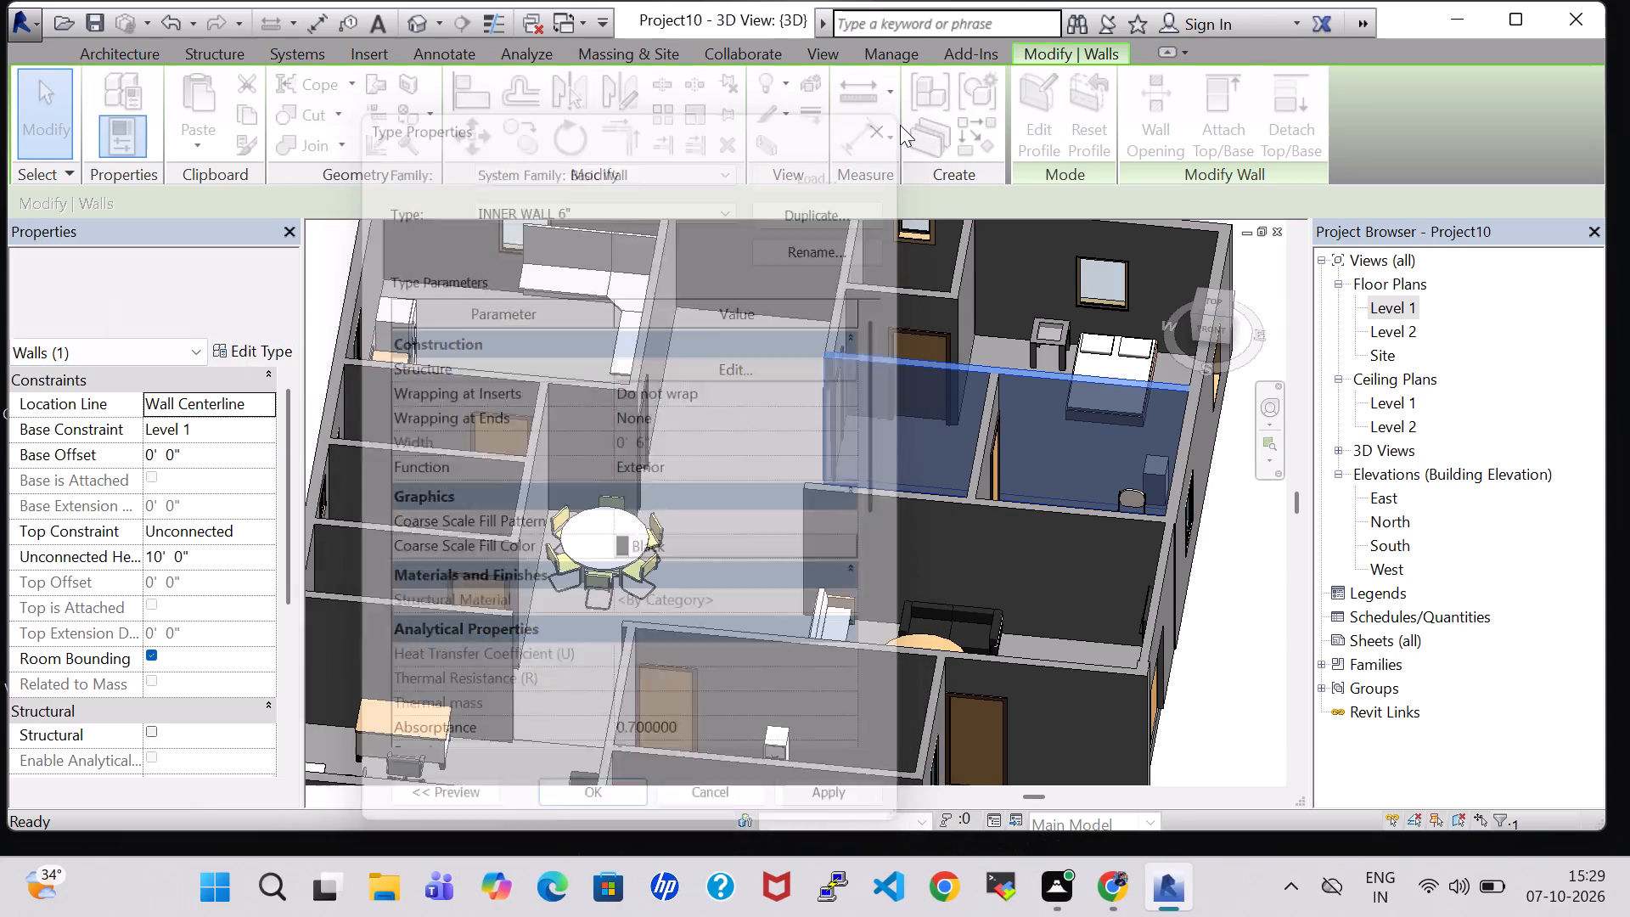
left_click(830, 329)
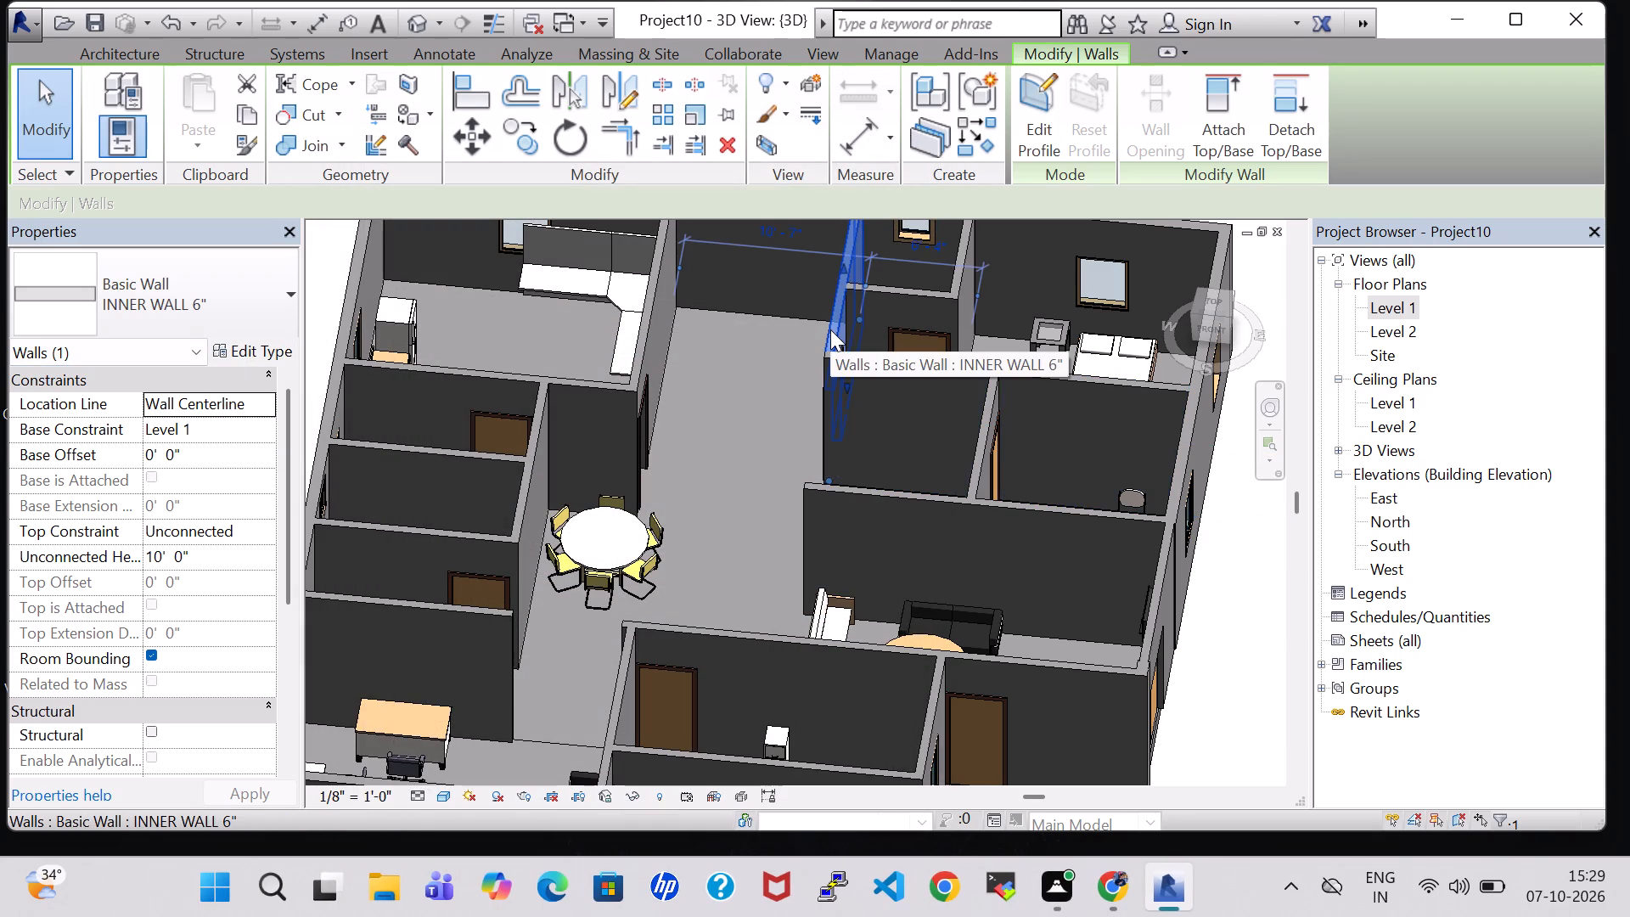
left_click(243, 355)
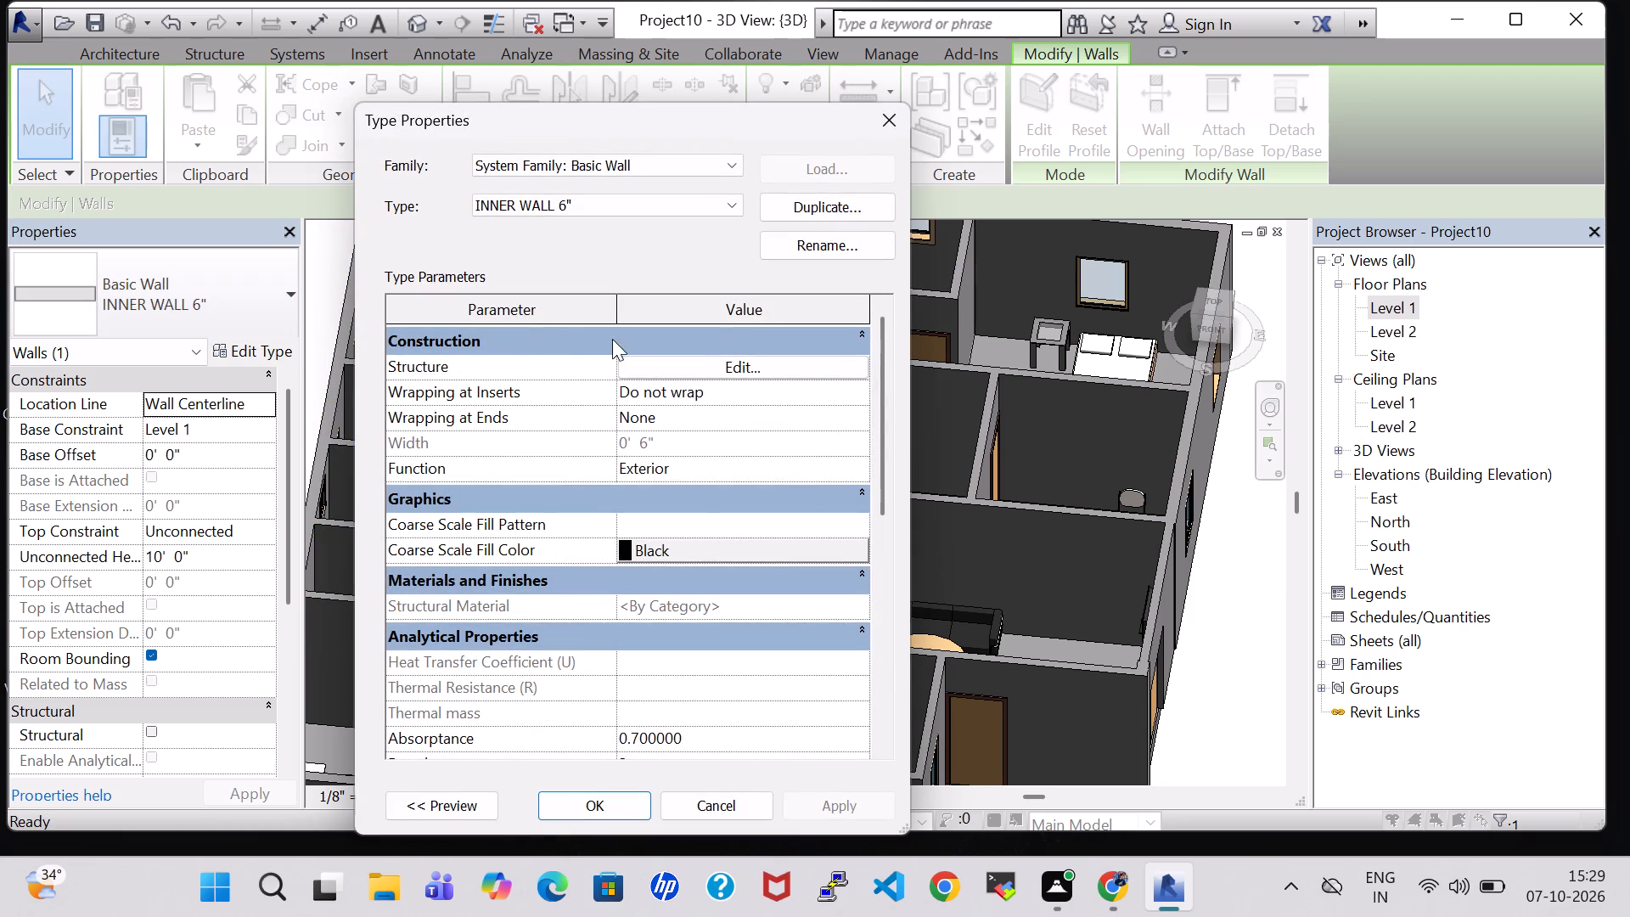
left_click(683, 374)
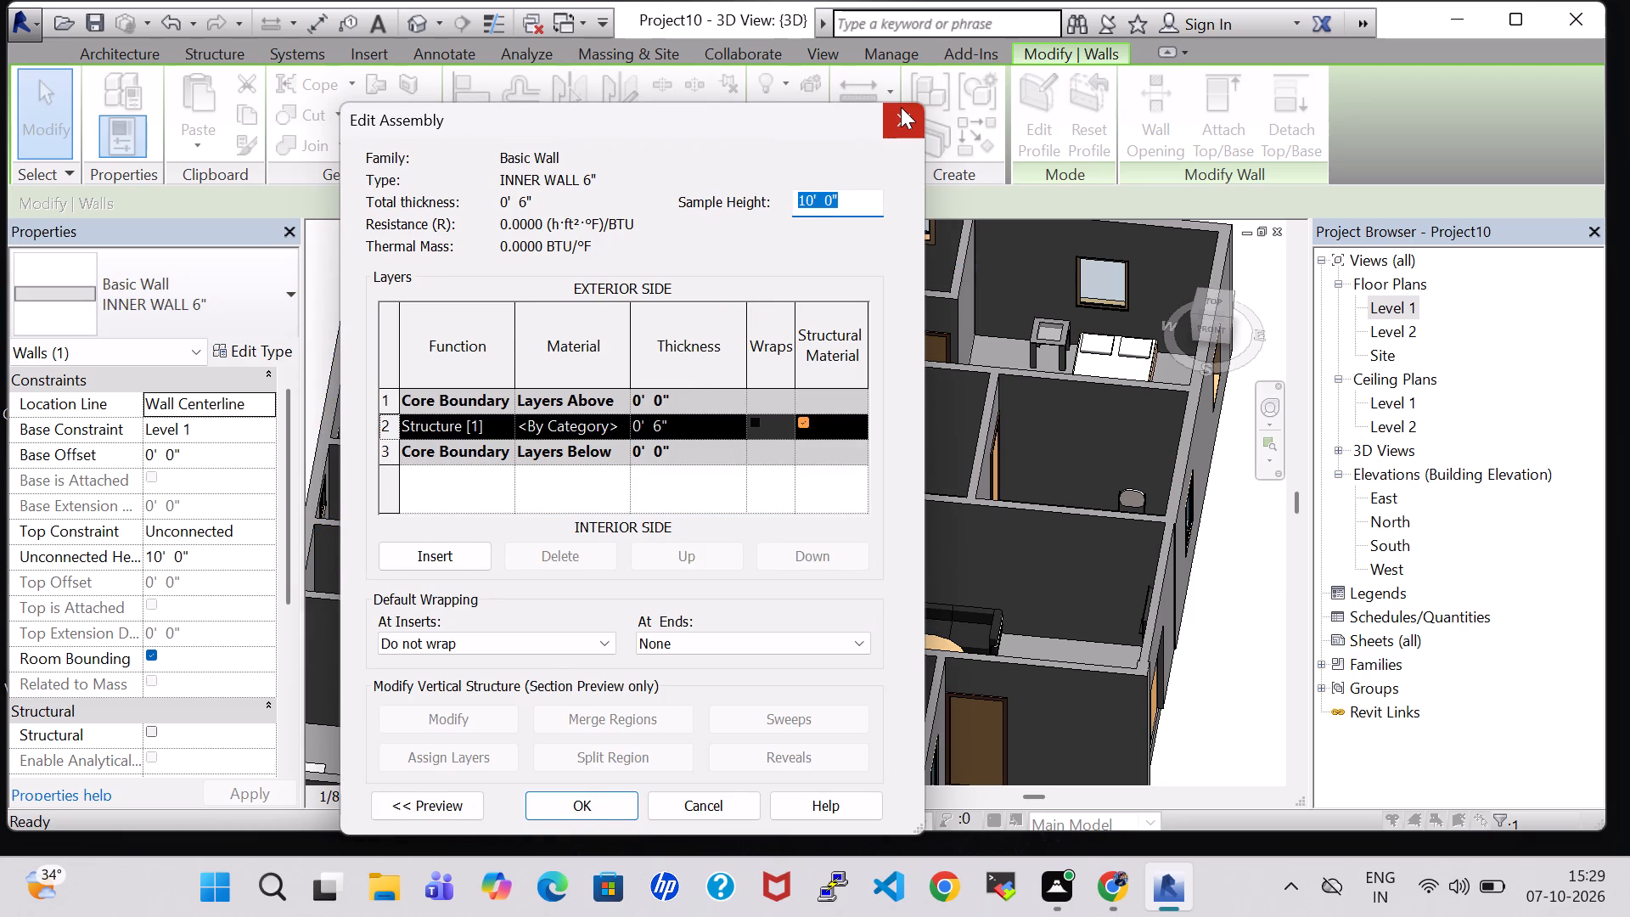
left_click(901, 107)
left_click(888, 122)
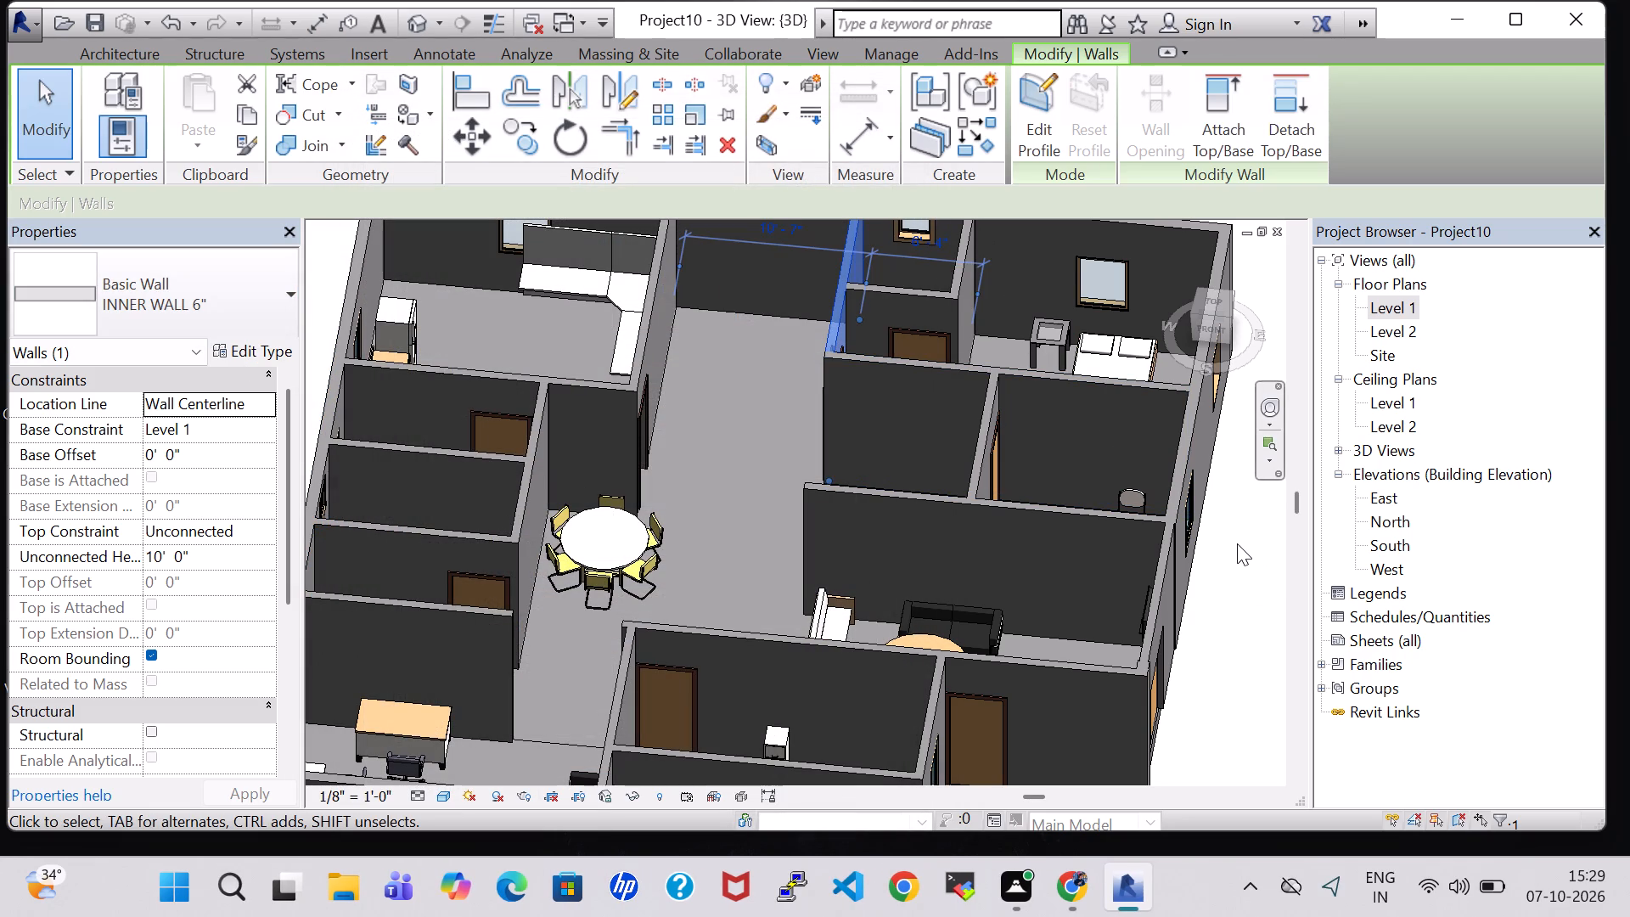
Return to the Level 1 floor plan and save the project.
middle_click_drag(1237, 543, 1070, 402, "shift")
scroll(1237, 543, "up", 1, "shift")
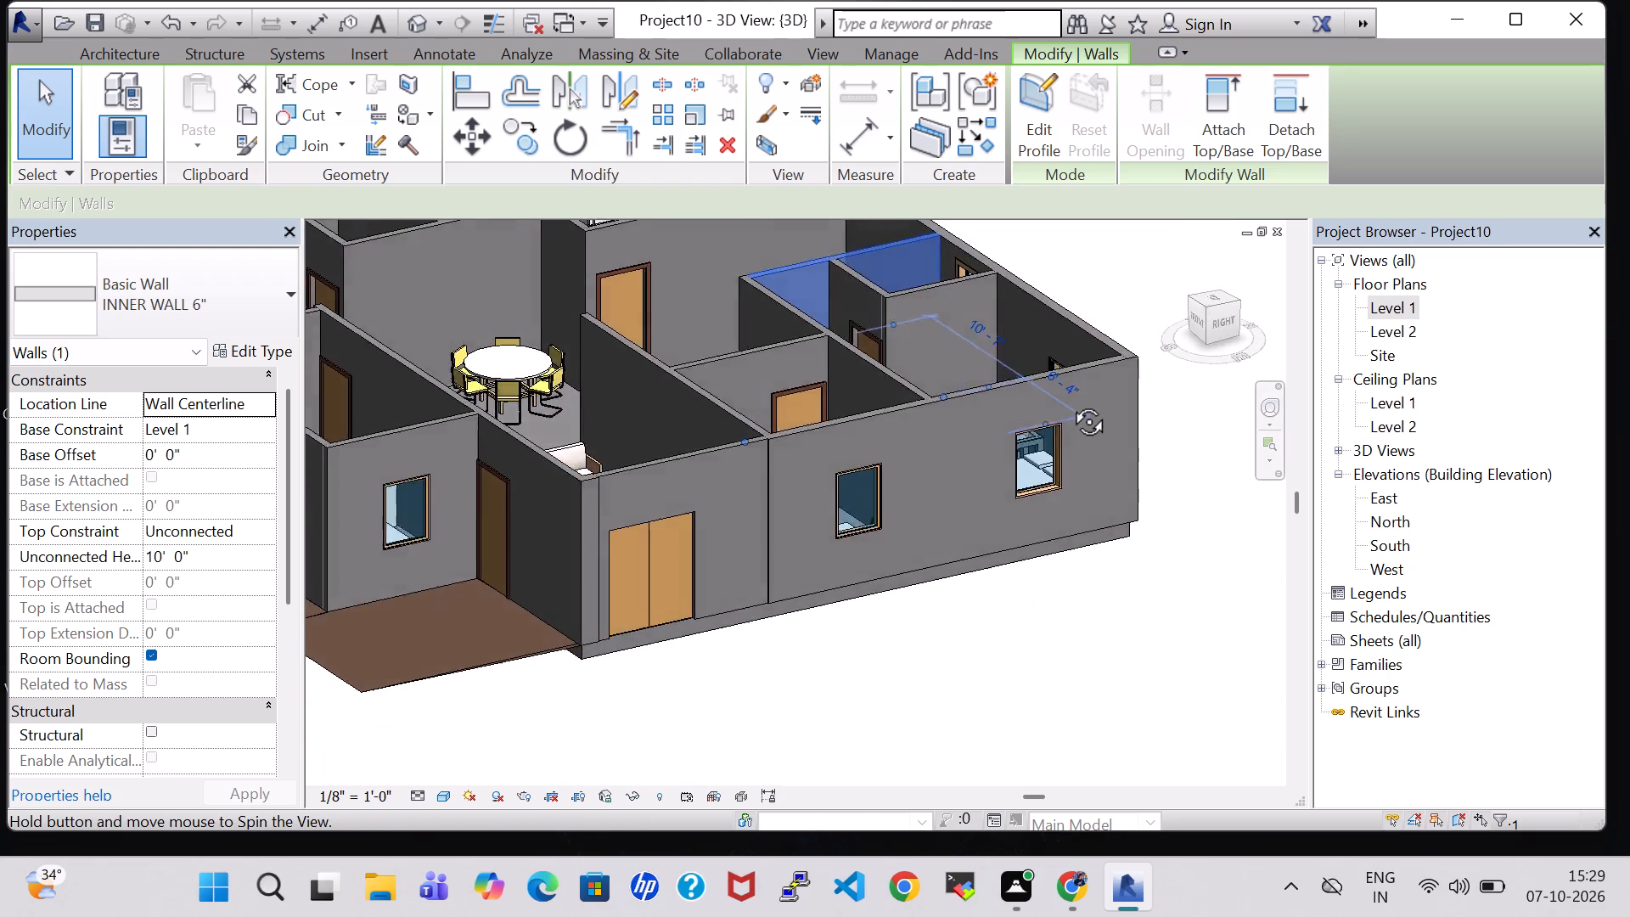
middle_click_drag(1070, 402, 1256, 444, "shift")
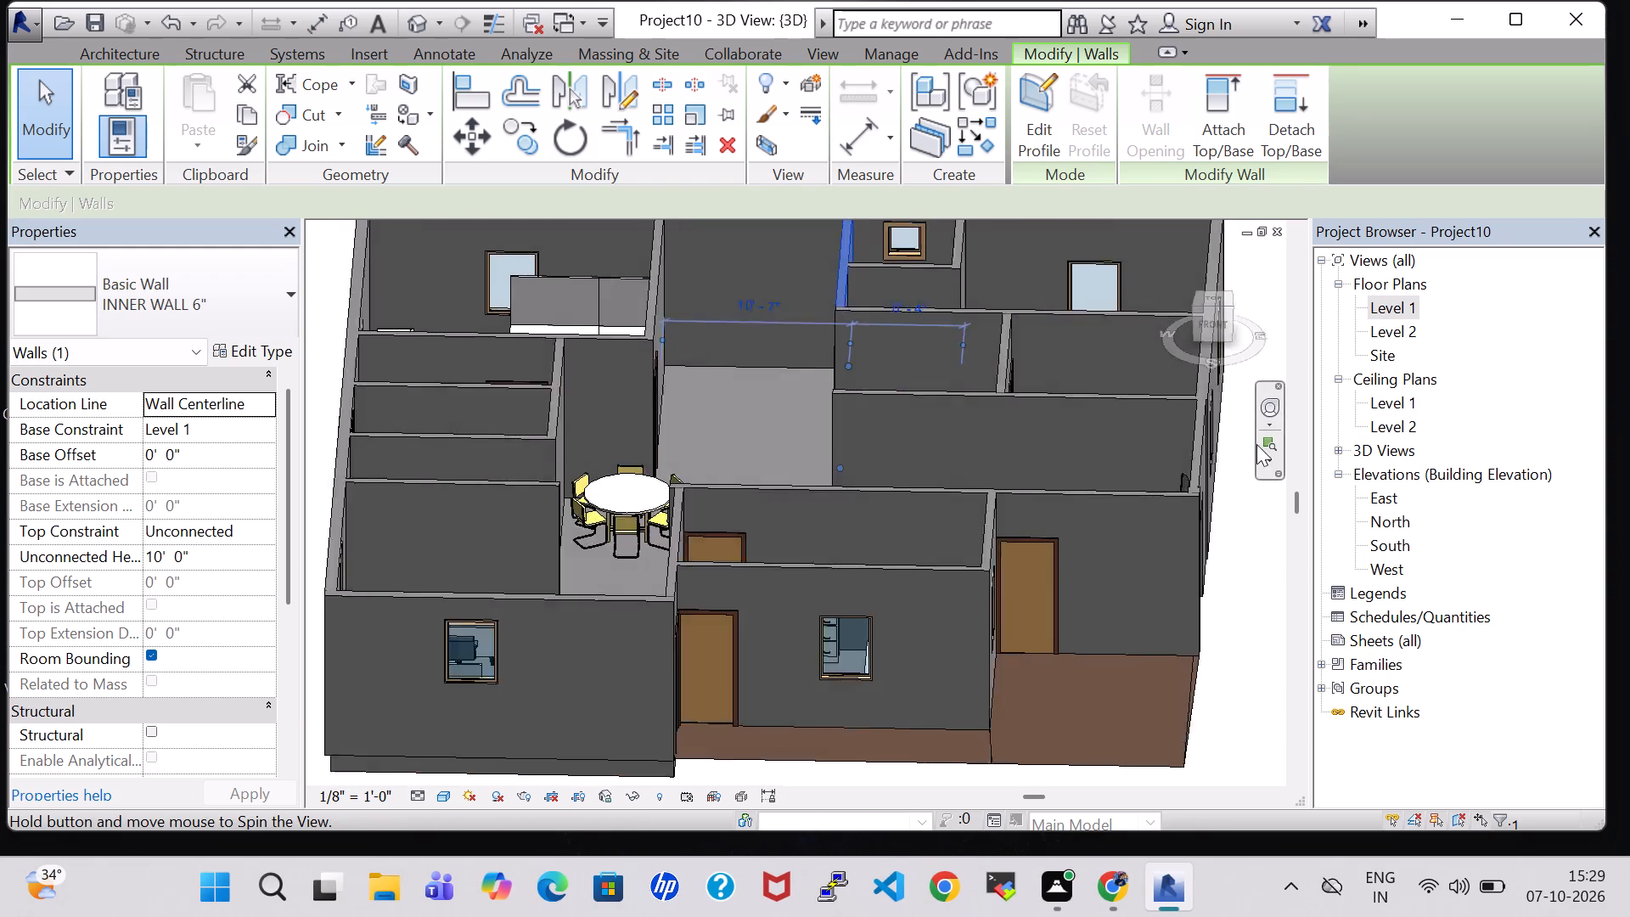
middle_click_drag(1256, 444, 1270, 454, "shift")
scroll(1270, 454, "up", 1, "shift")
scroll(1063, 468, "down", 3)
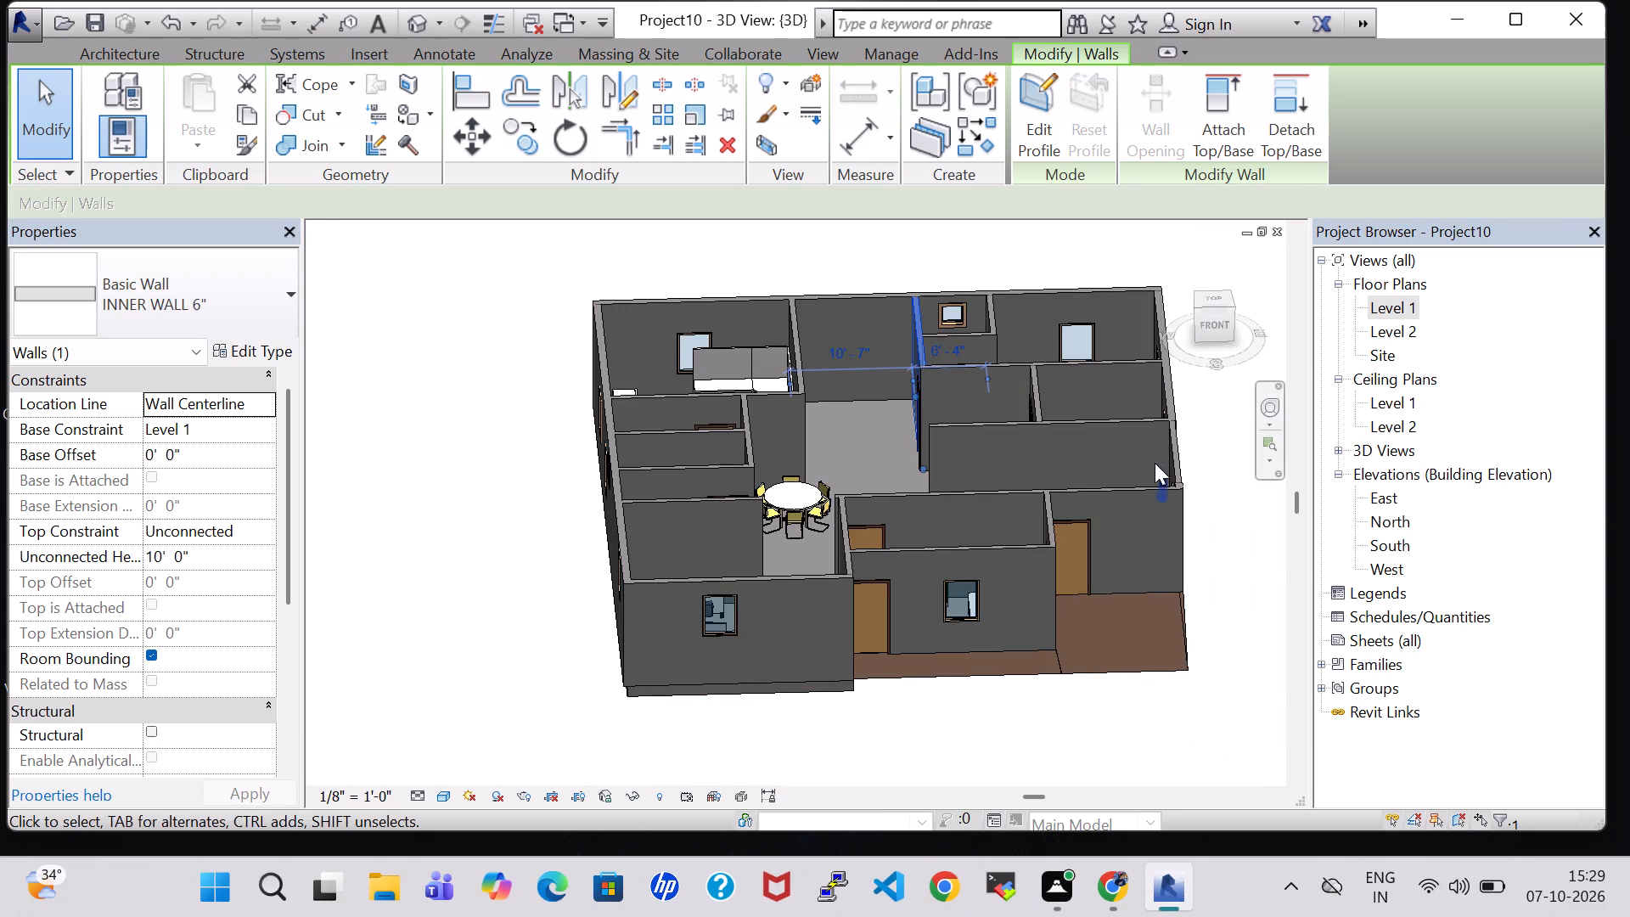
double_click(1376, 301)
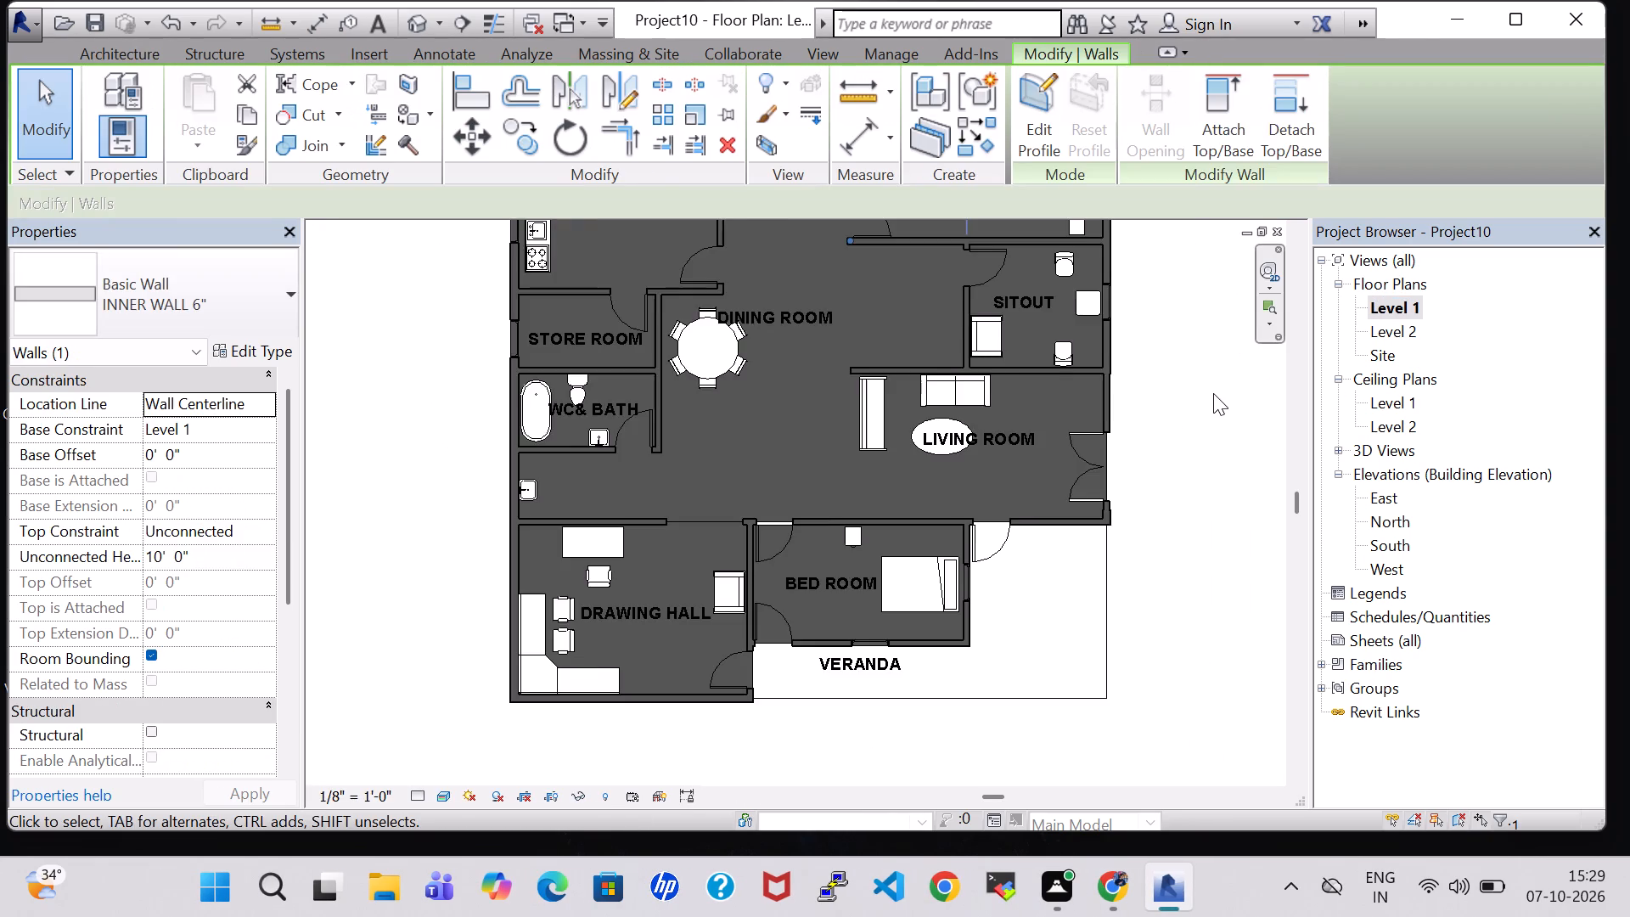
scroll(1213, 393, "down", 1)
middle_click_drag(1211, 397, 1138, 537)
left_click(86, 14)
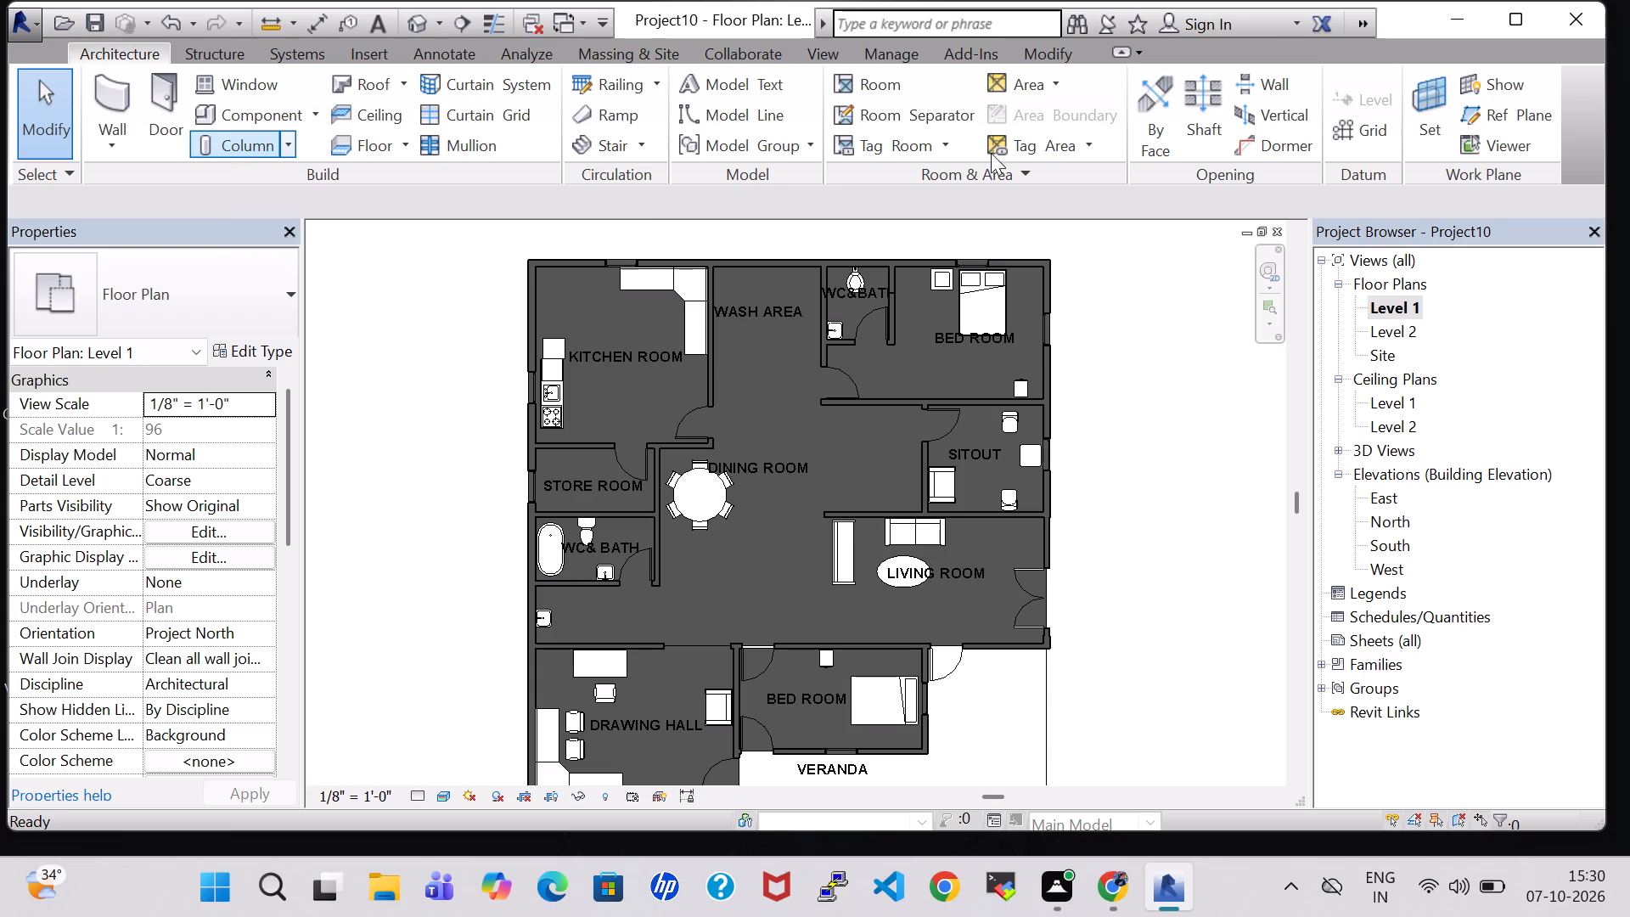
Reopen the 3D view, orient it to Top so the whole house is in view, and save the project again.
left_click(408, 12)
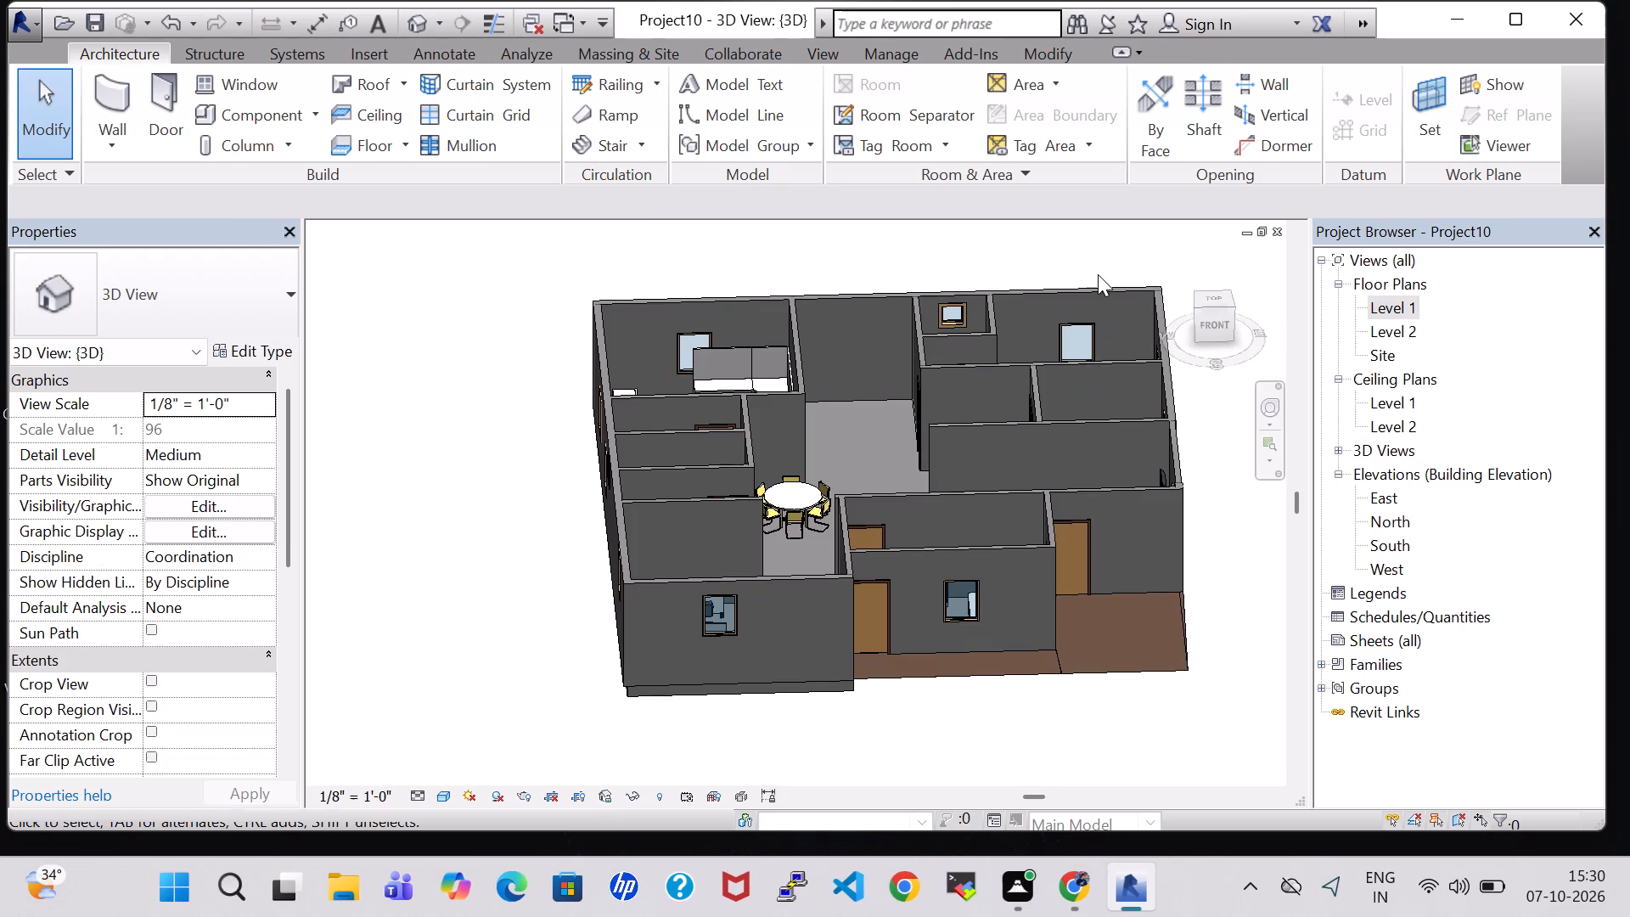
scroll(1065, 197, "up", 1, "shift")
middle_click(1065, 197, "shift")
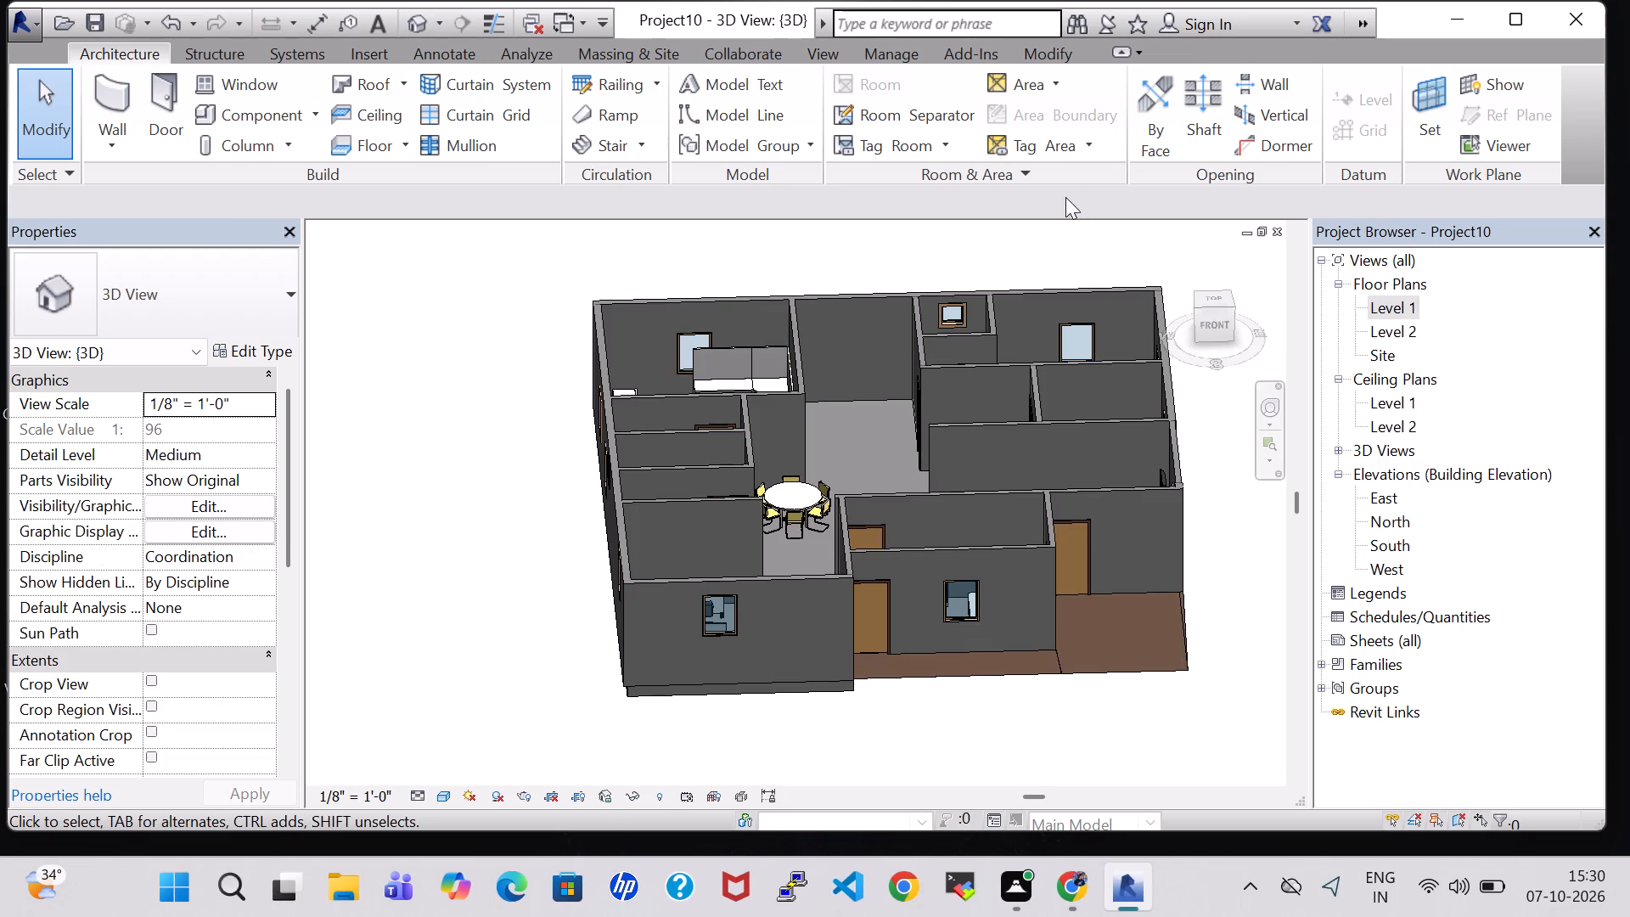
middle_click_drag(1067, 263, 1056, 405, "shift")
middle_click_drag(1191, 568, 1147, 526)
middle_click_drag(1176, 560, 1175, 539)
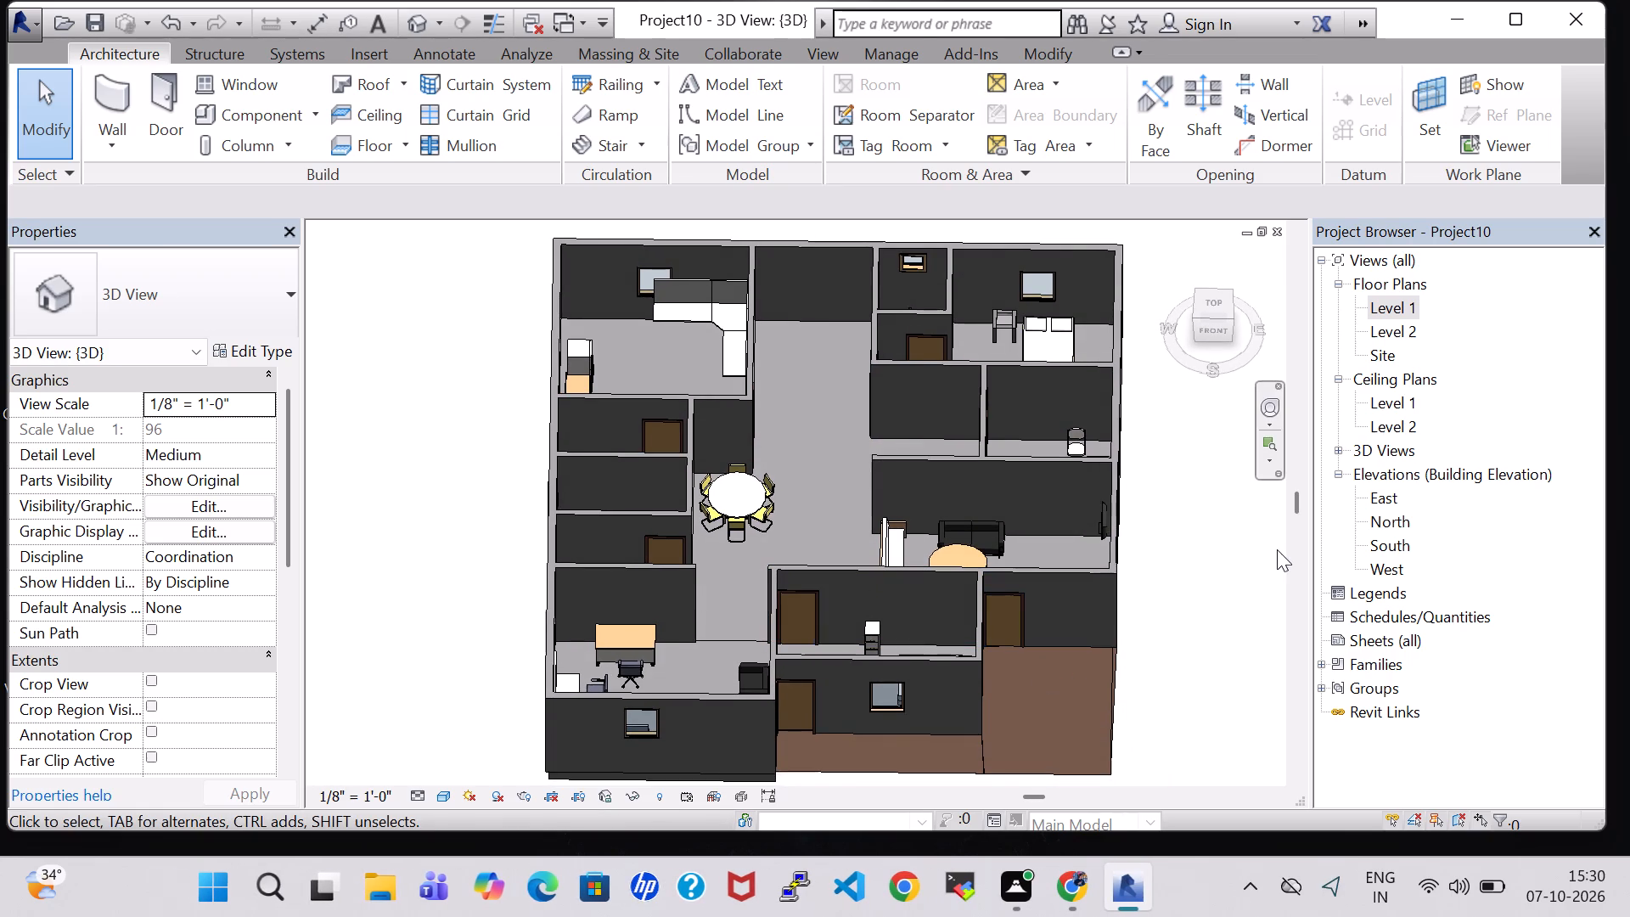
middle_click_drag(1193, 522, 1185, 596)
scroll(1185, 596, "up", 1)
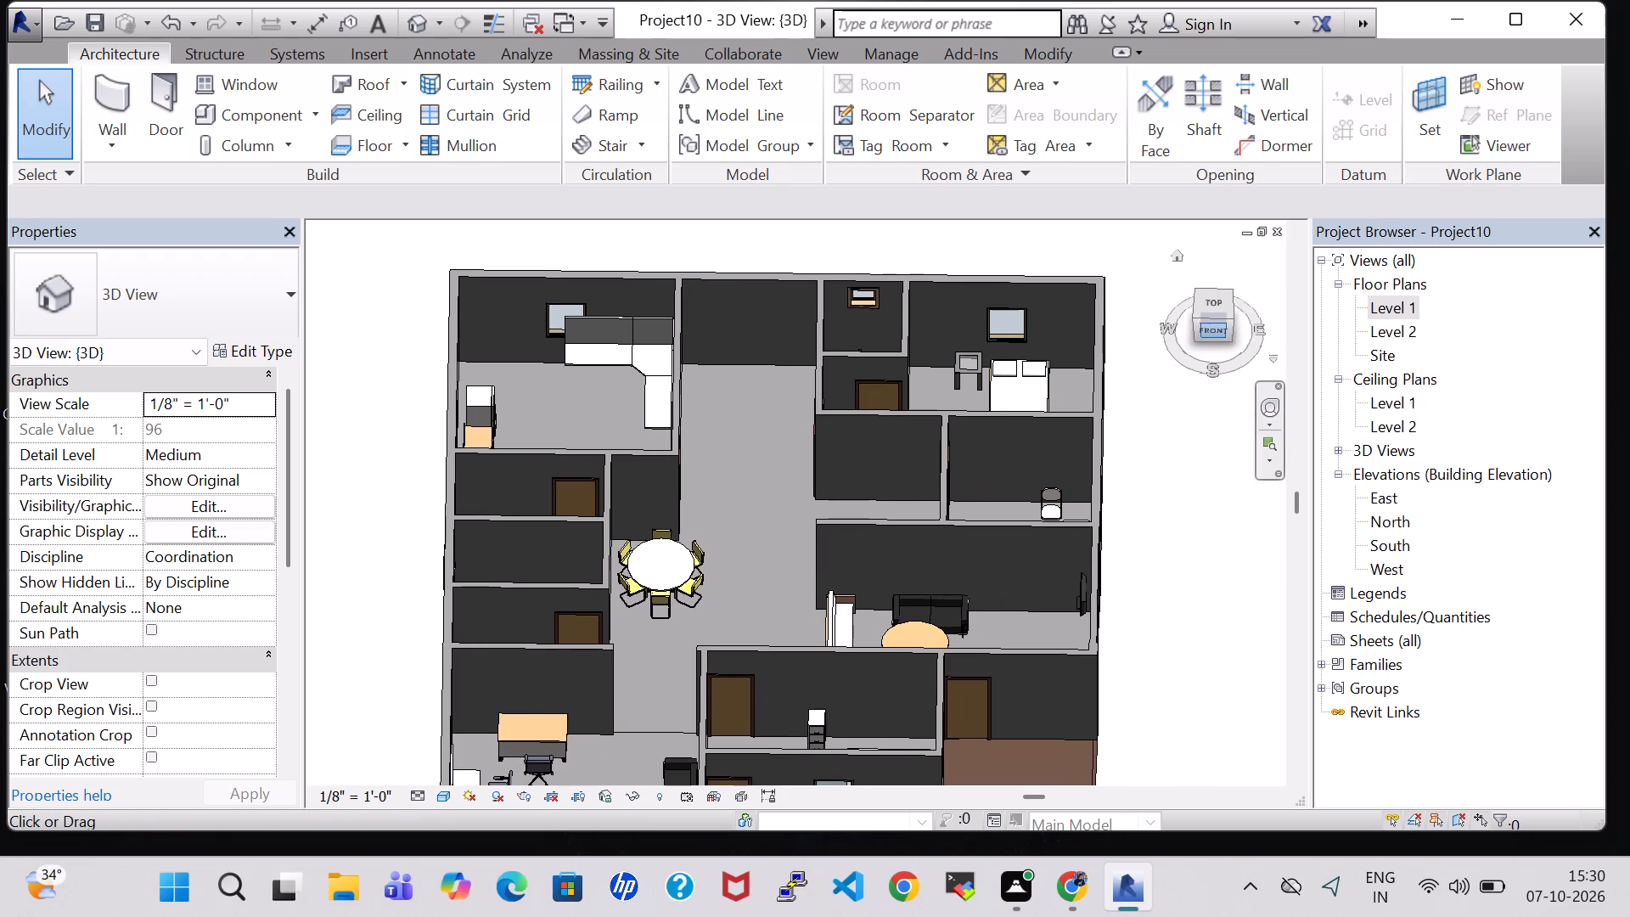
left_click(1211, 307)
middle_click_drag(1086, 481, 1104, 437)
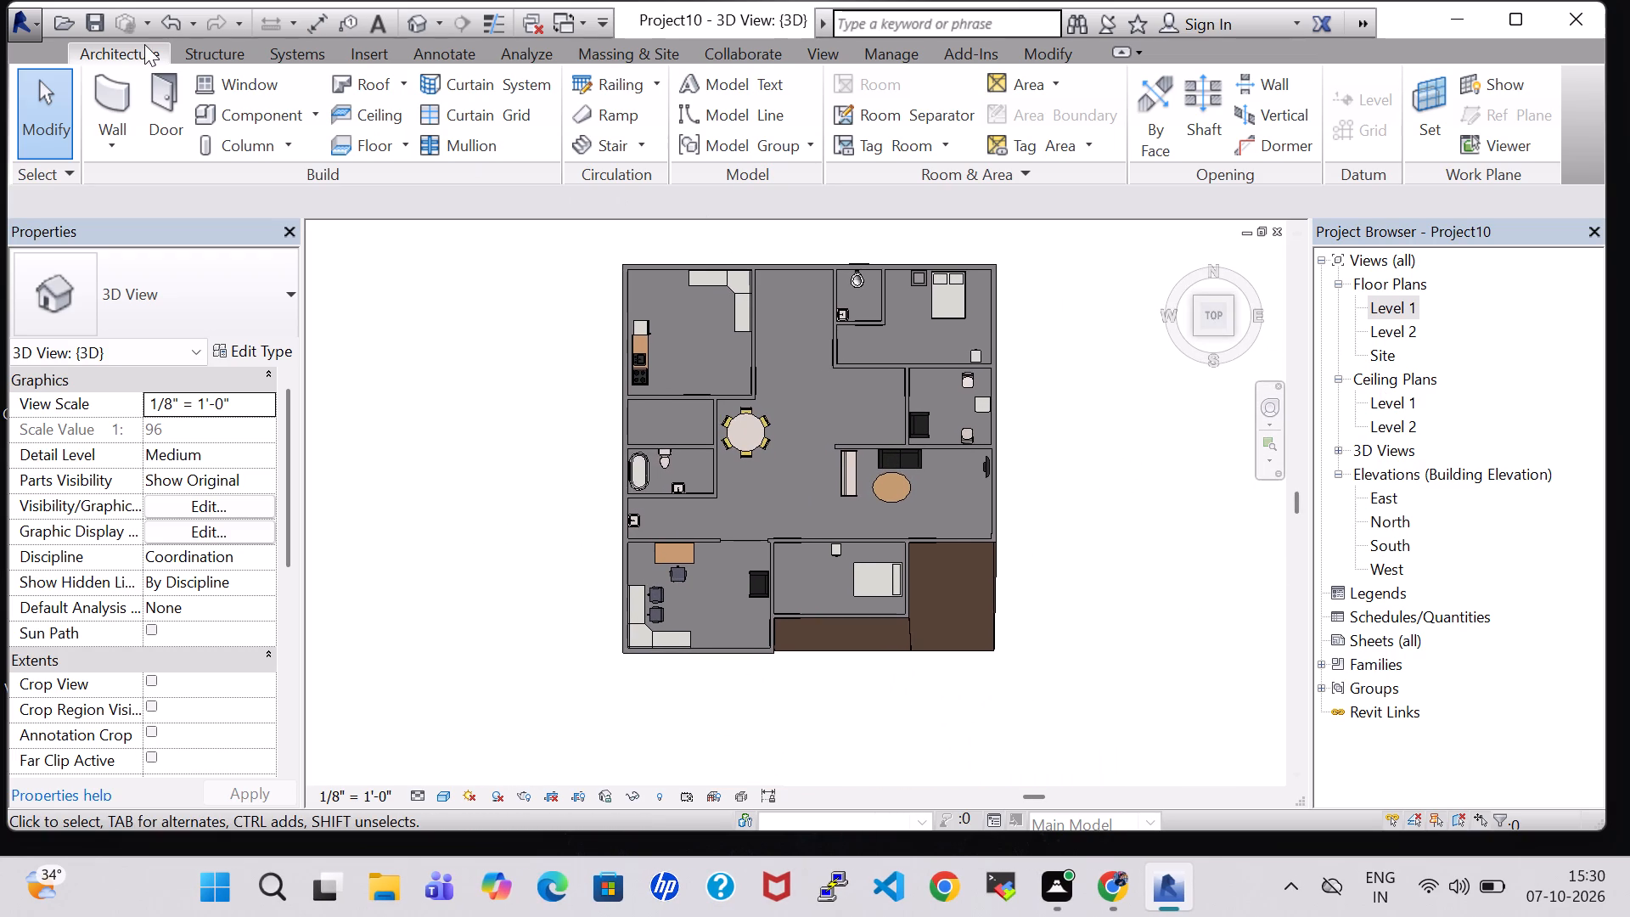
left_click(98, 25)
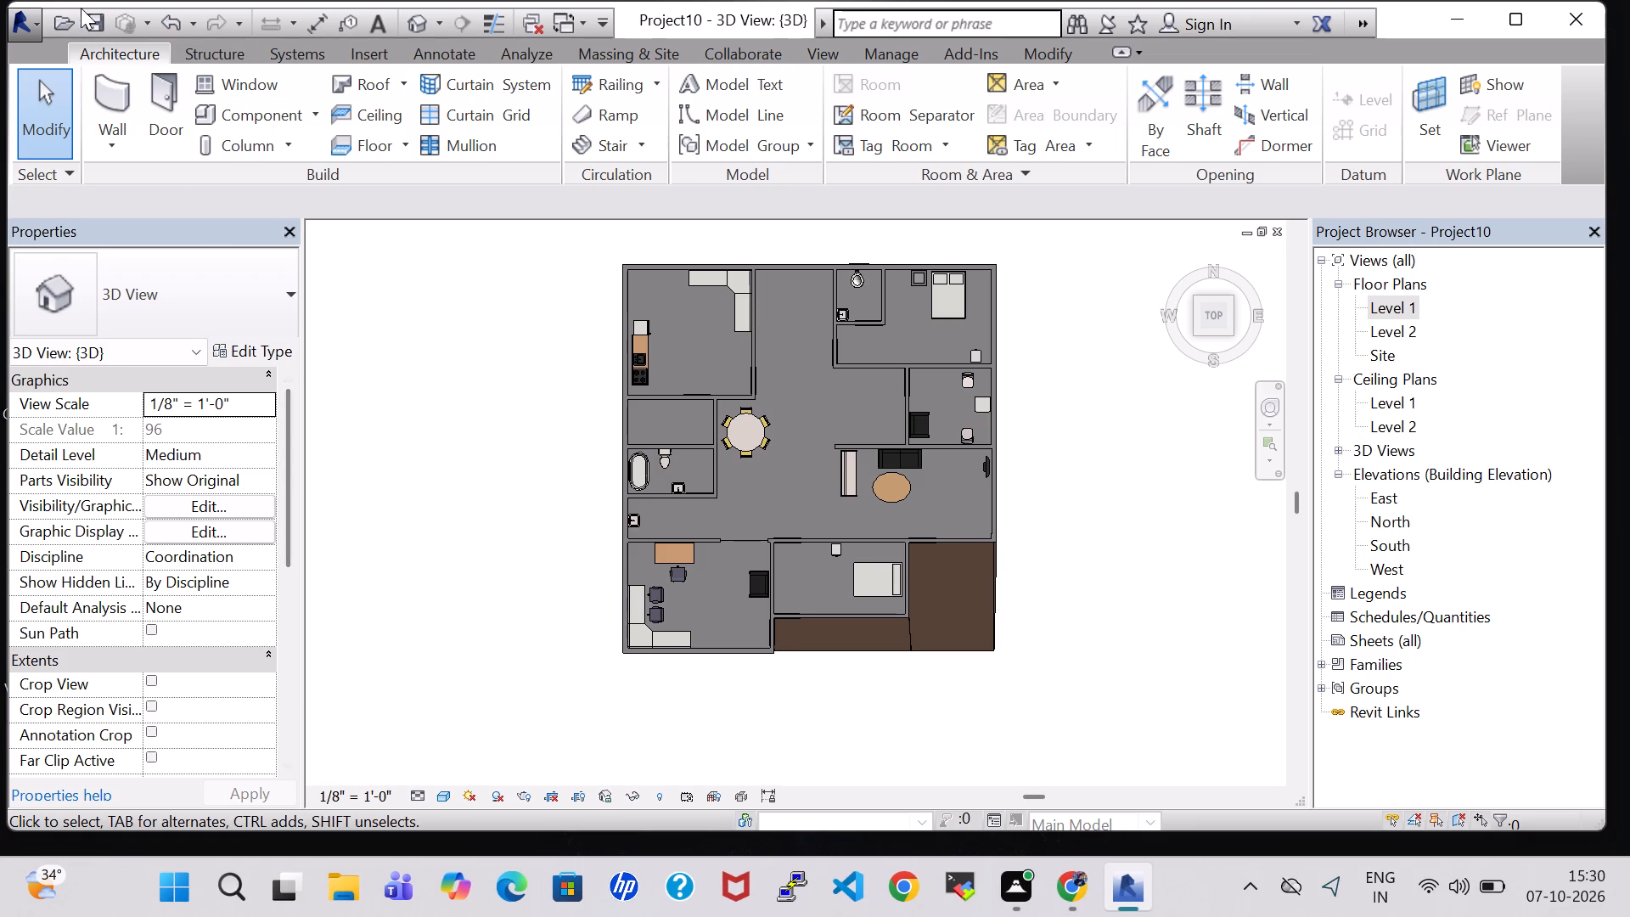
Export the model as an IFC 2x3 file named Project10 in the work folder, with 1st Level space boundaries.
left_click(14, 17)
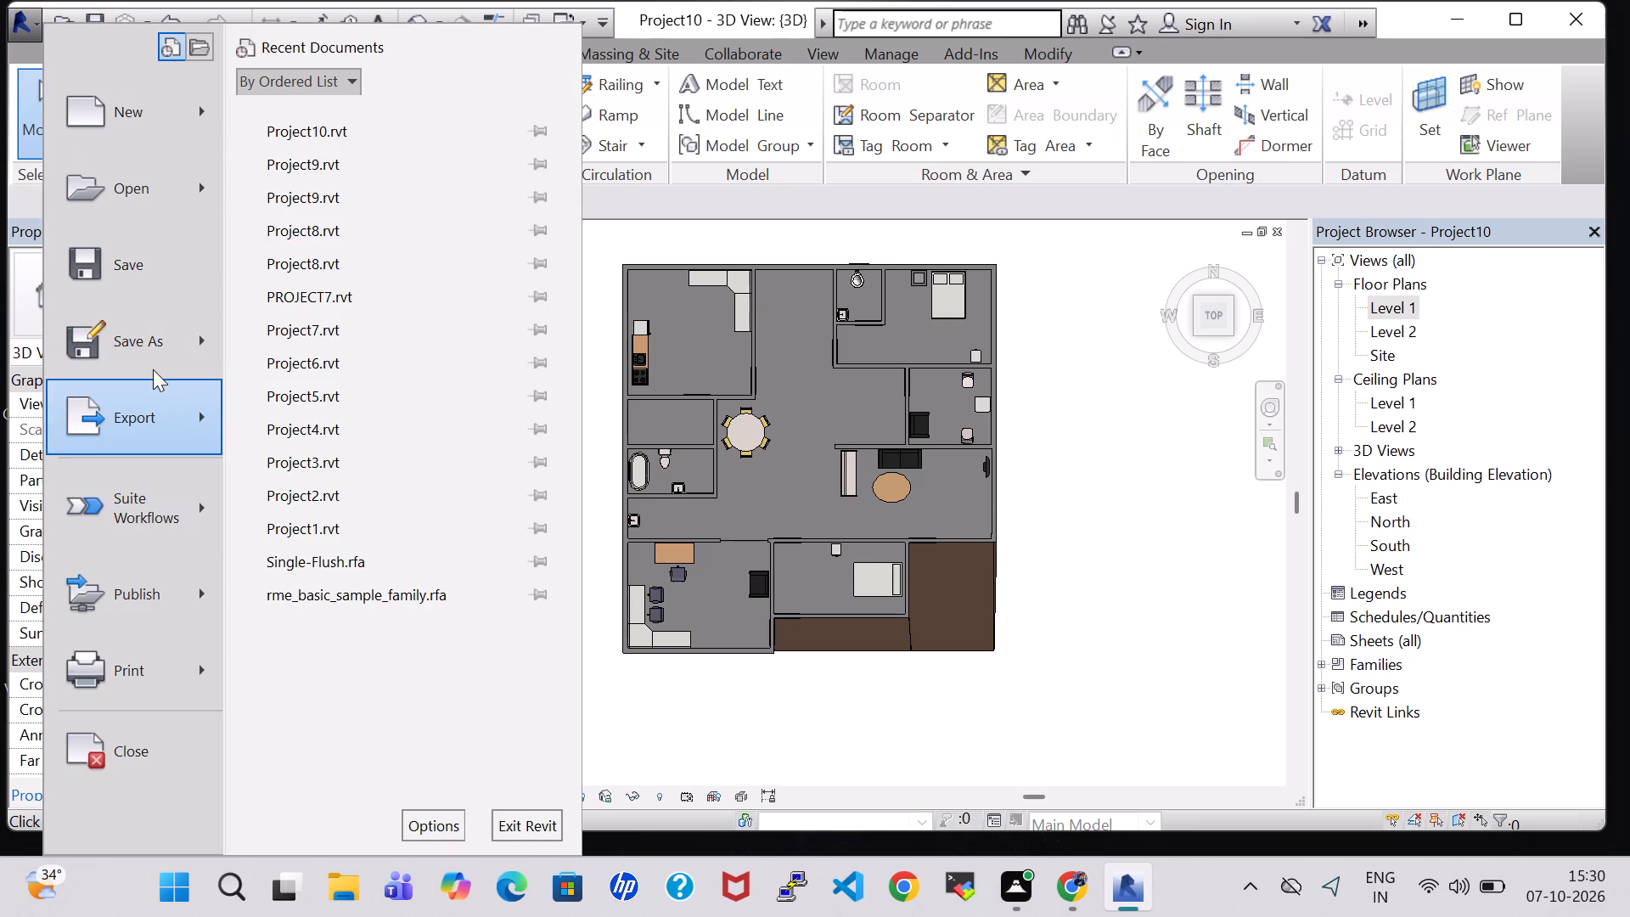
left_click(155, 412)
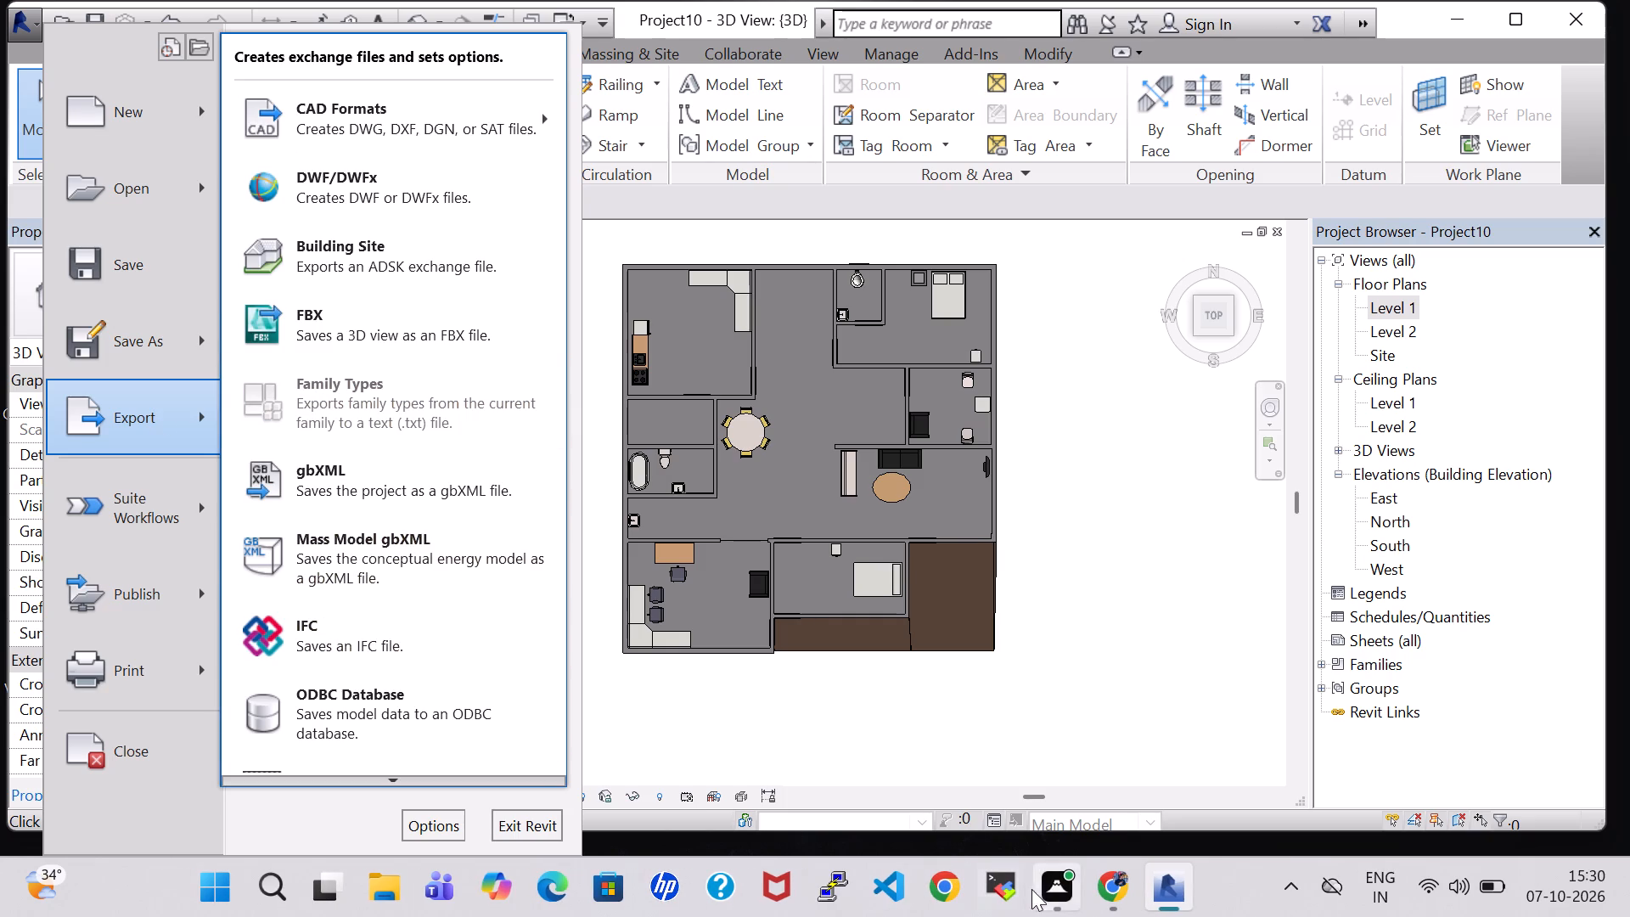
left_click(358, 655)
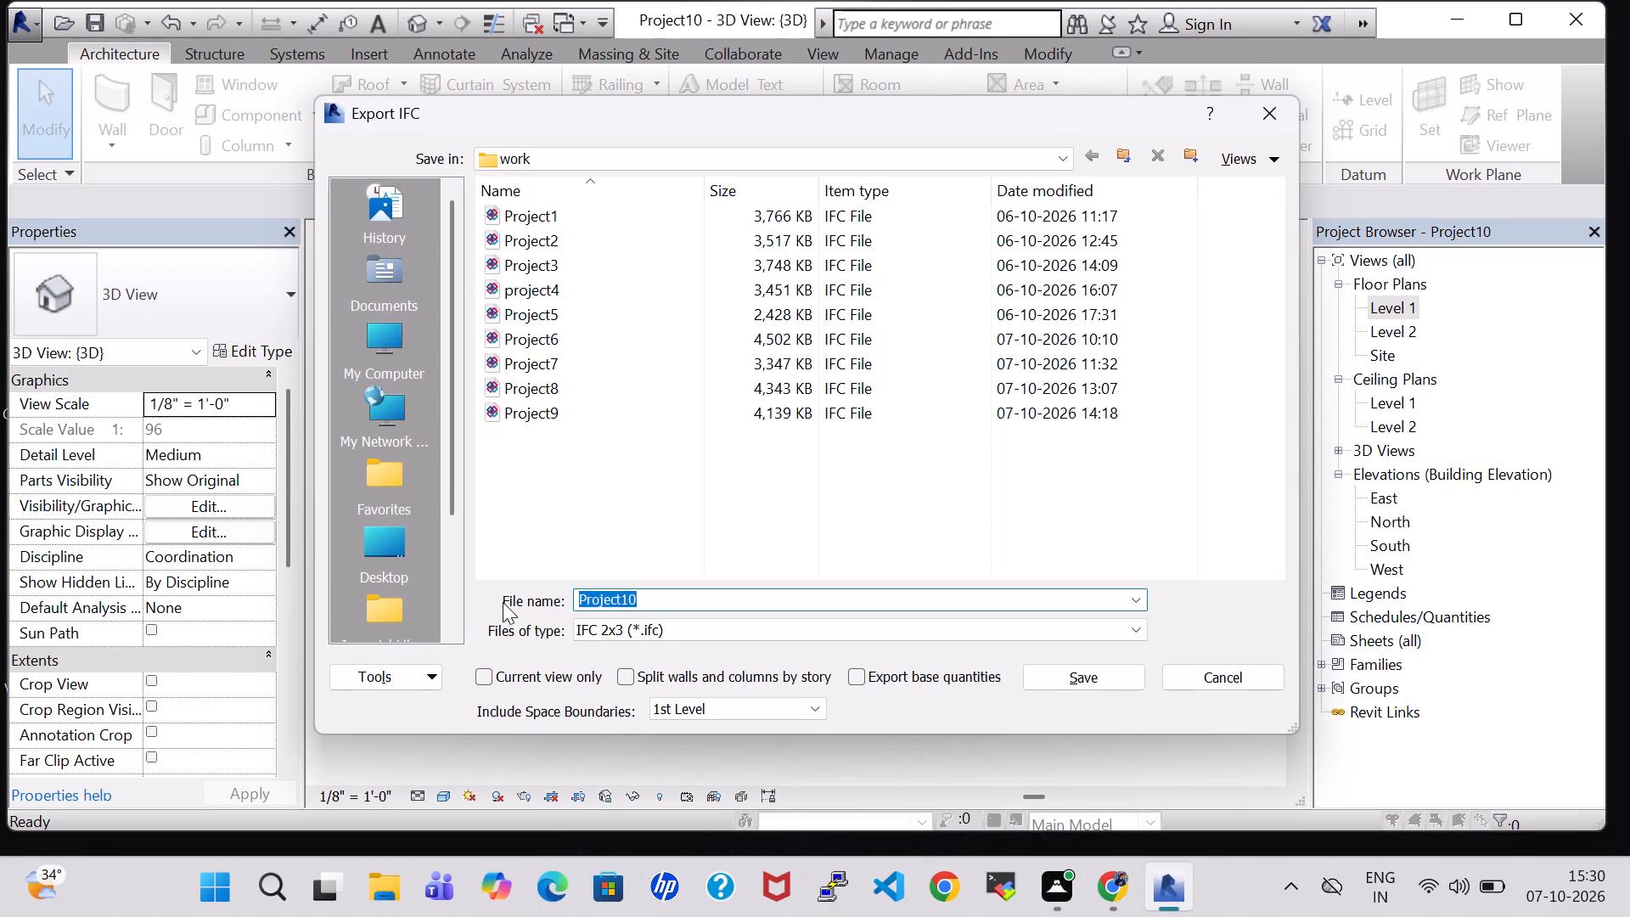
left_click(1117, 682)
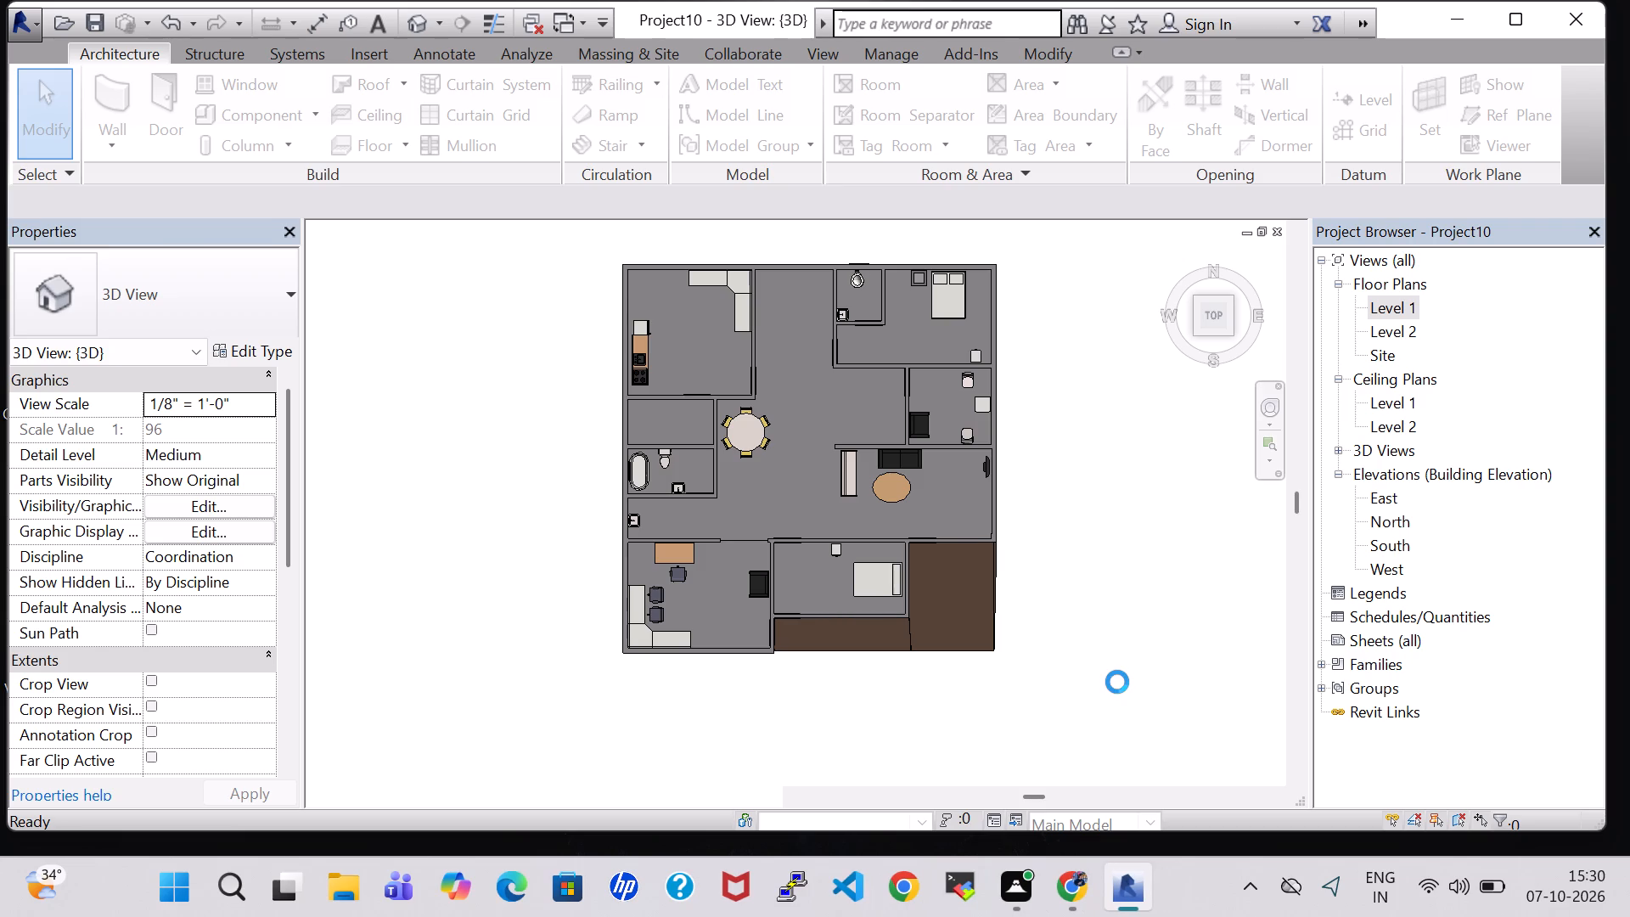